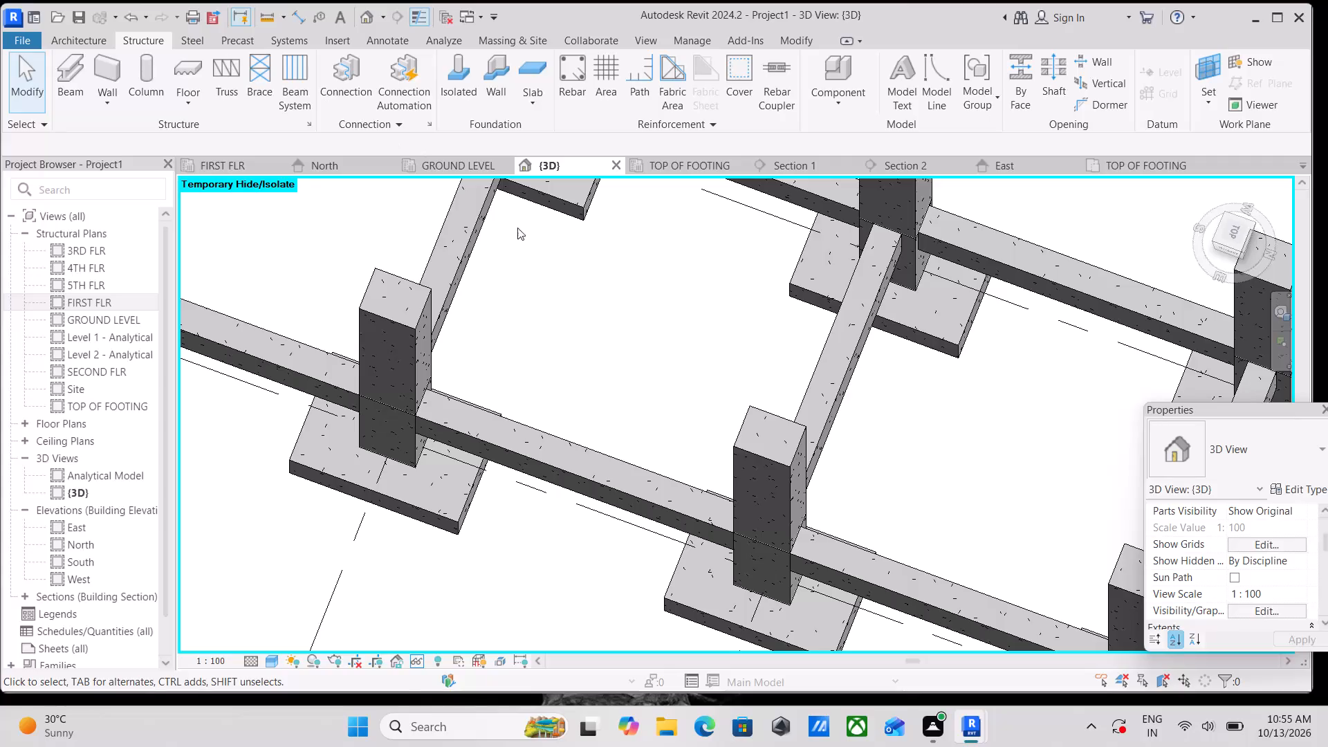
# Examine the footings, columns and ground-level beams in the 3D view, including the corner column below FIRST FLR and the top orientation.
pyautogui.scroll(-7, 546, 267)
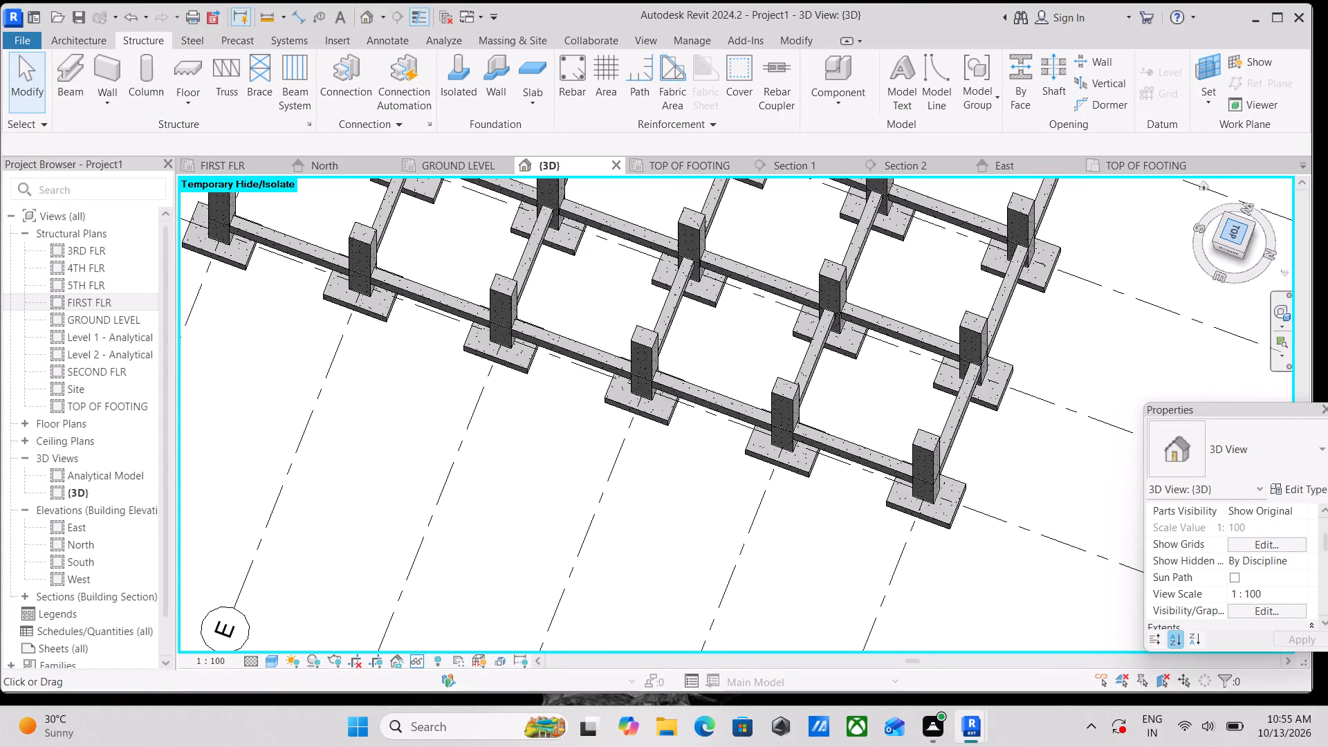
pyautogui.scroll(-2, 1072, 244)
pyautogui.scroll(3, 871, 261)
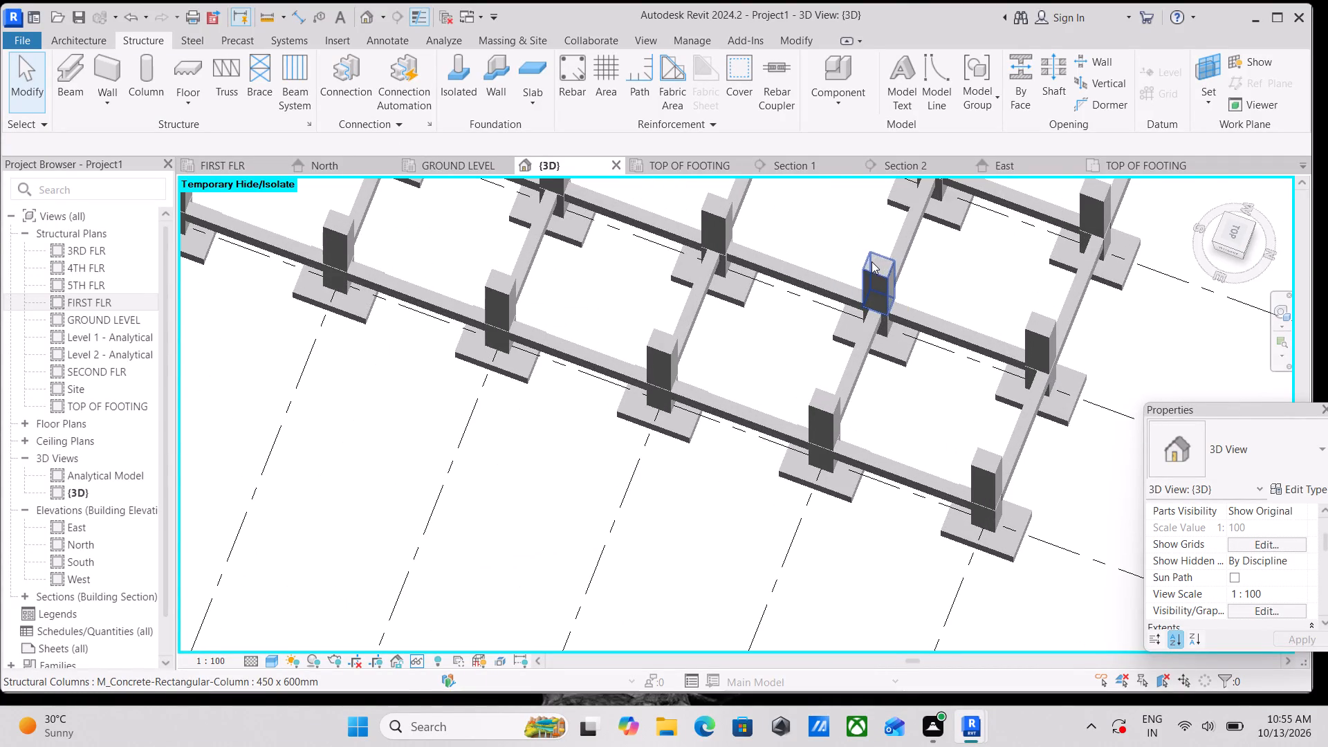
pyautogui.click(1245, 250)
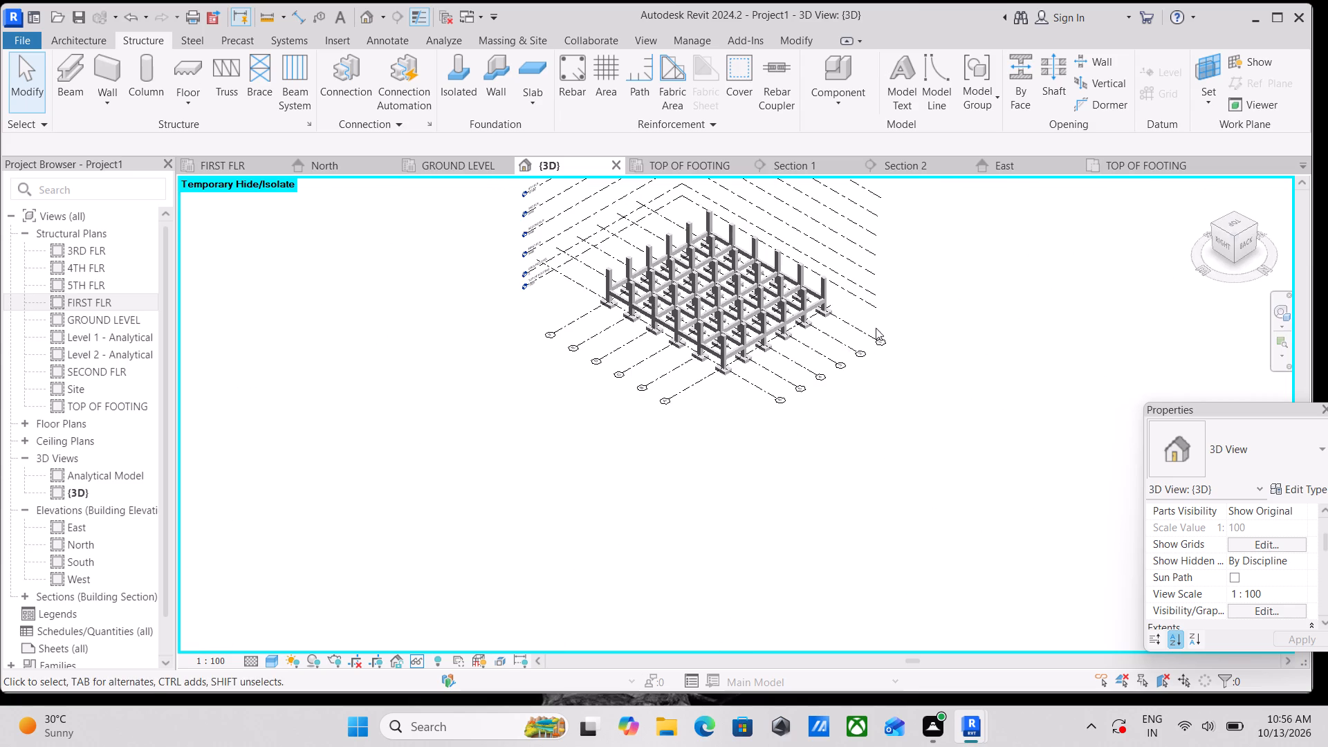
pyautogui.scroll(5, 803, 366)
pyautogui.scroll(4, 589, 466)
pyautogui.moveTo(602, 446); pyautogui.dragTo(607, 337, button='middle')
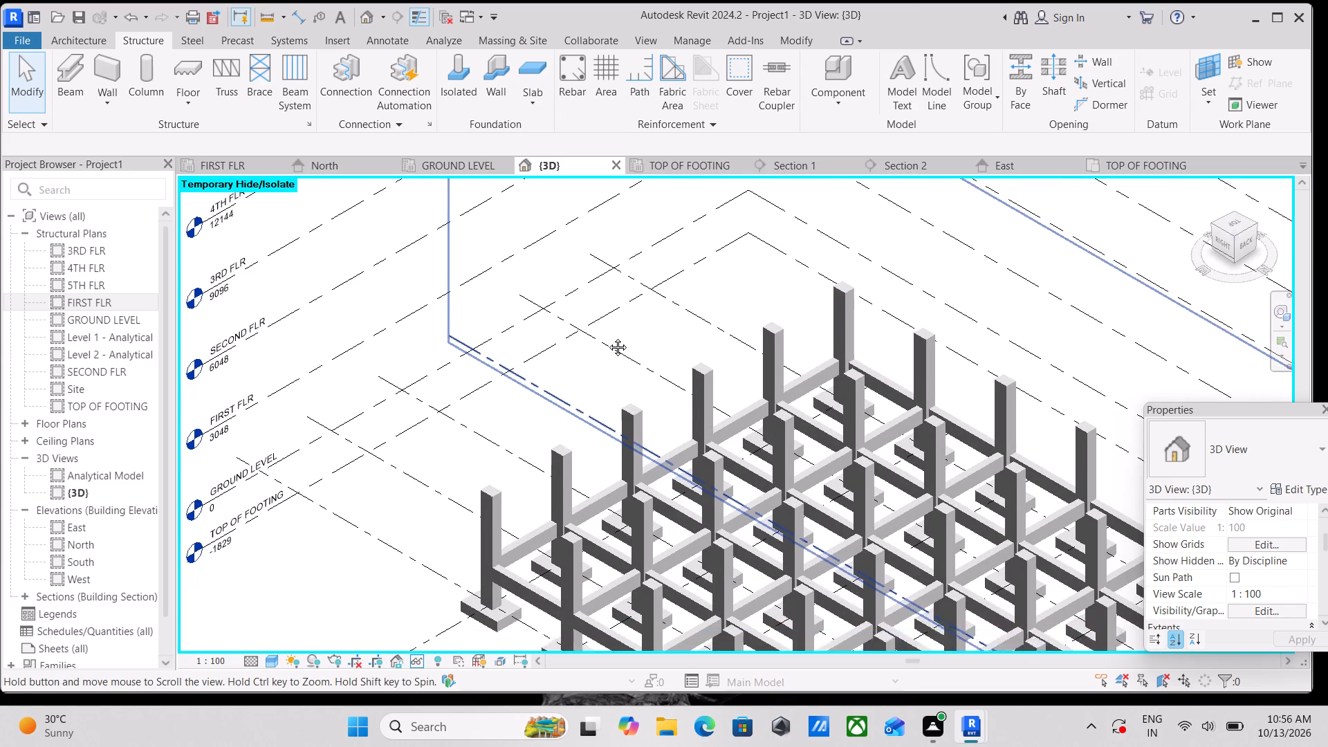
pyautogui.moveTo(607, 337); pyautogui.dragTo(602, 212, button='middle')
pyautogui.scroll(1, 602, 207)
pyautogui.scroll(2, 478, 276)
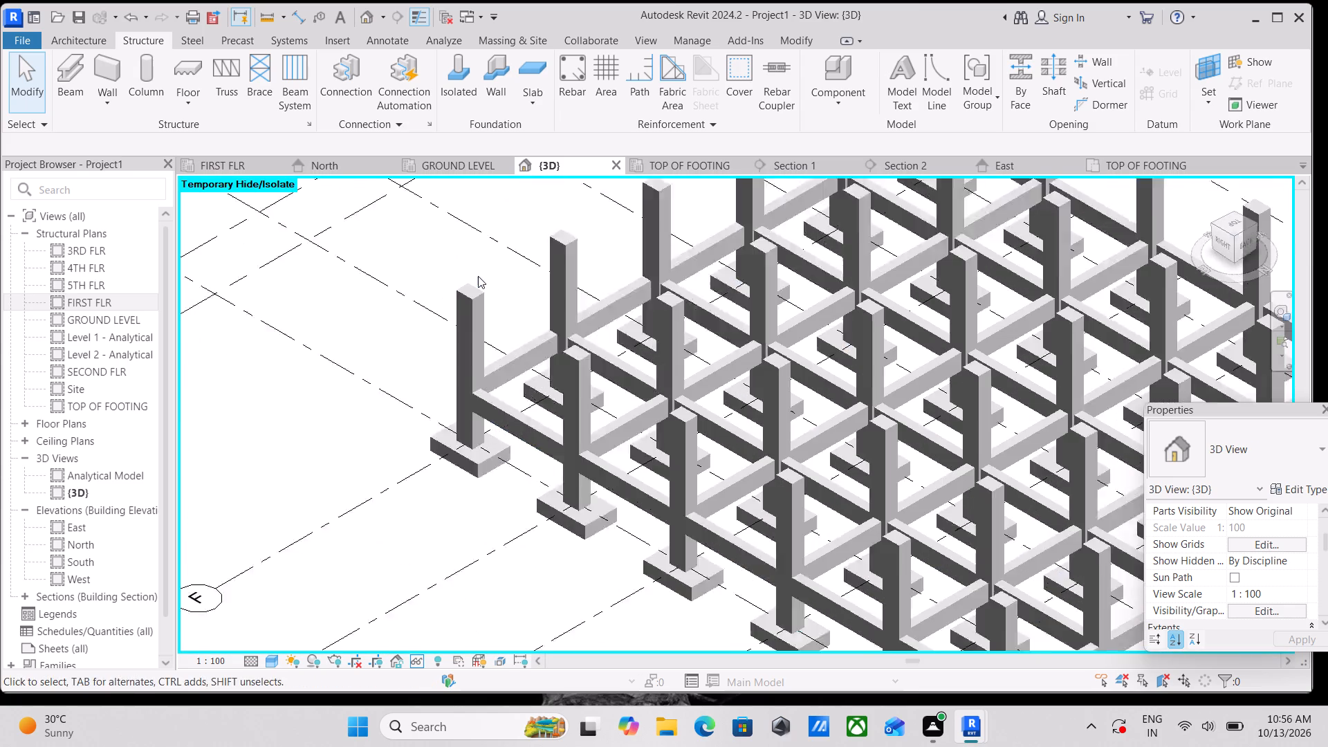
pyautogui.scroll(5, 478, 276)
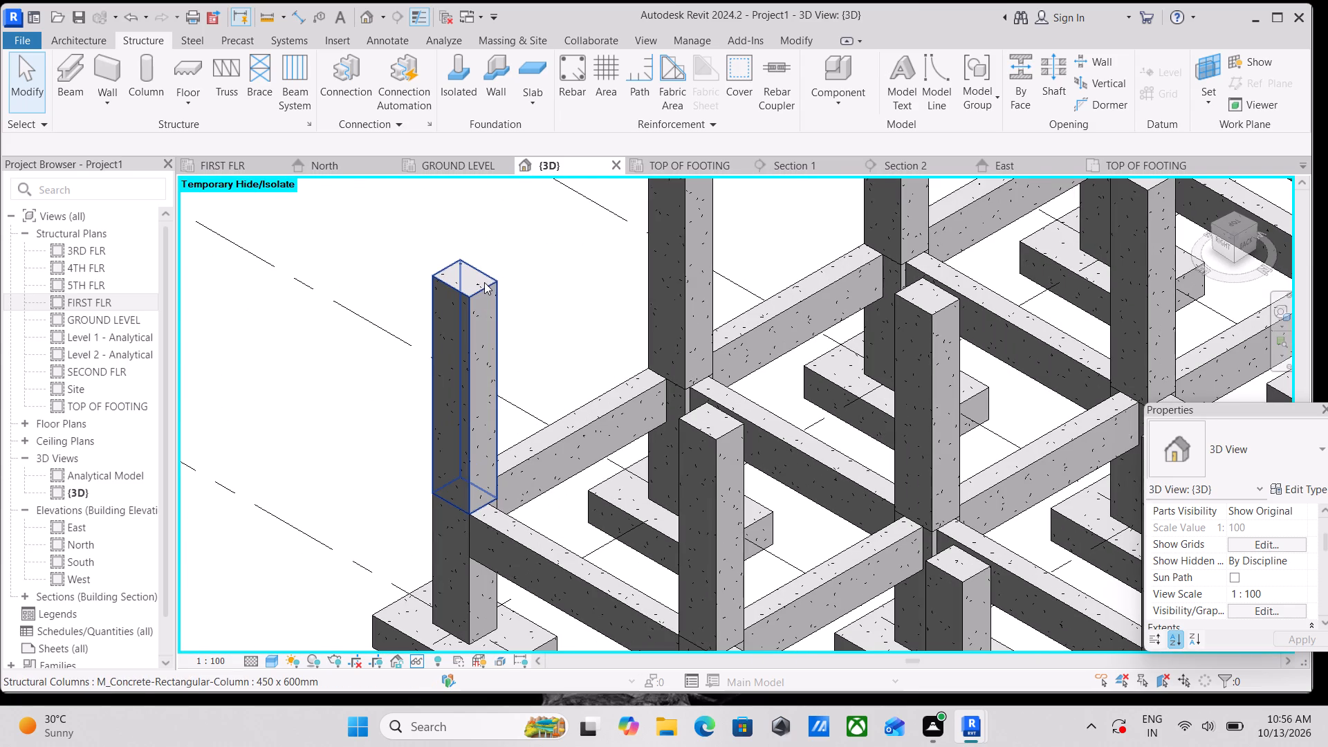
pyautogui.click(484, 282)
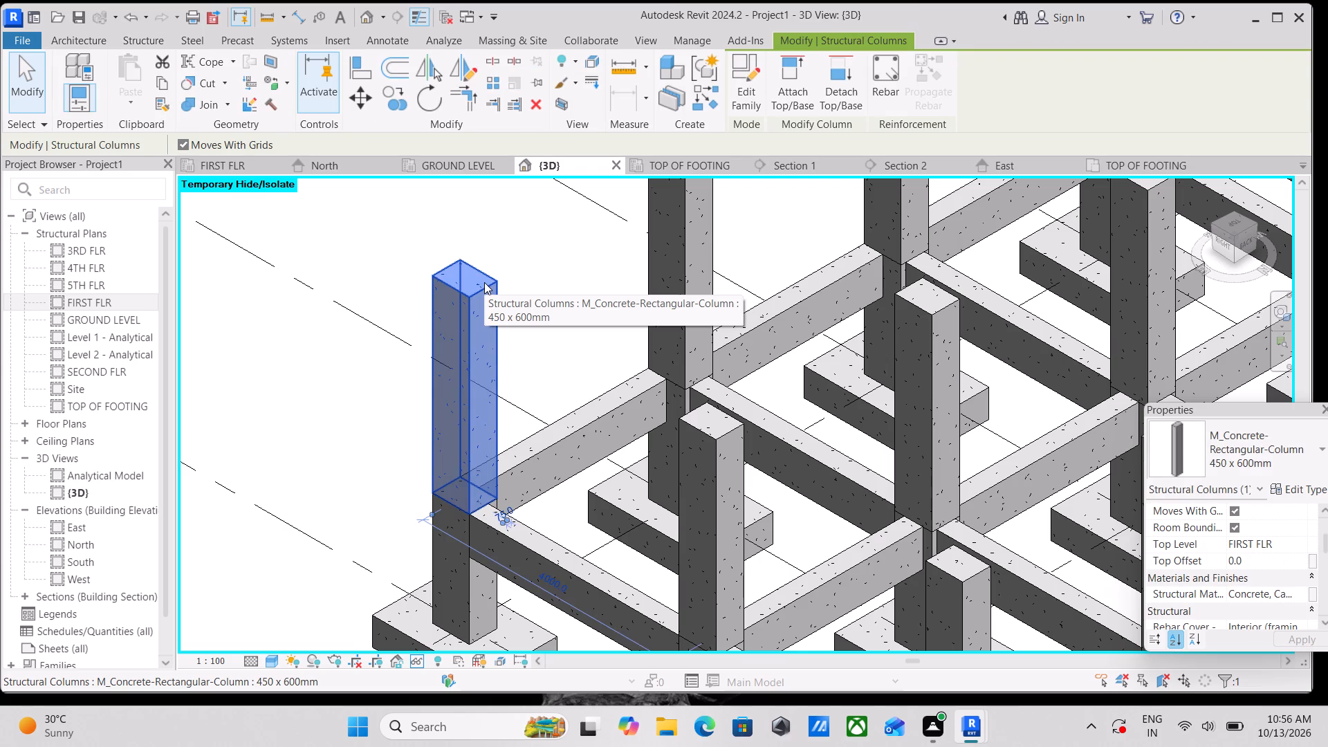
pyautogui.scroll(-1, 484, 282)
pyautogui.press('Escape')
pyautogui.scroll(-2, 484, 282)
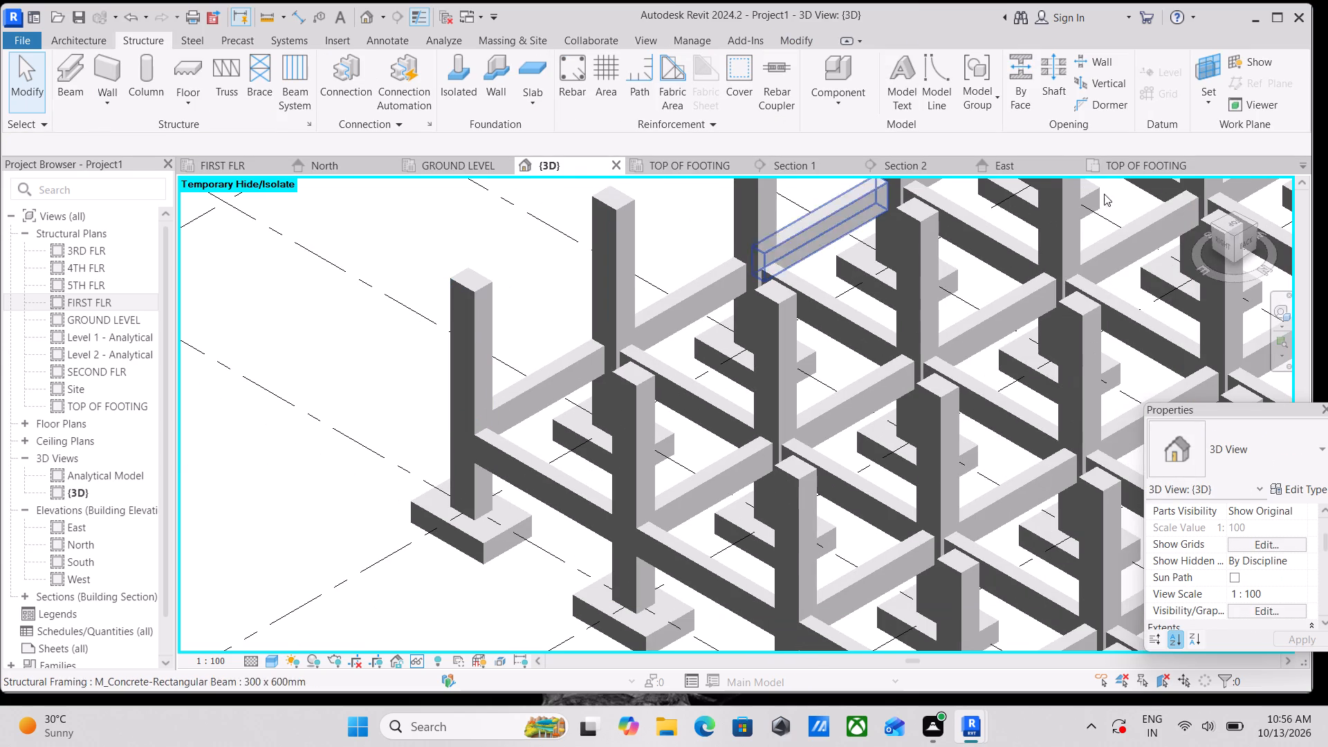
pyautogui.click(1235, 225)
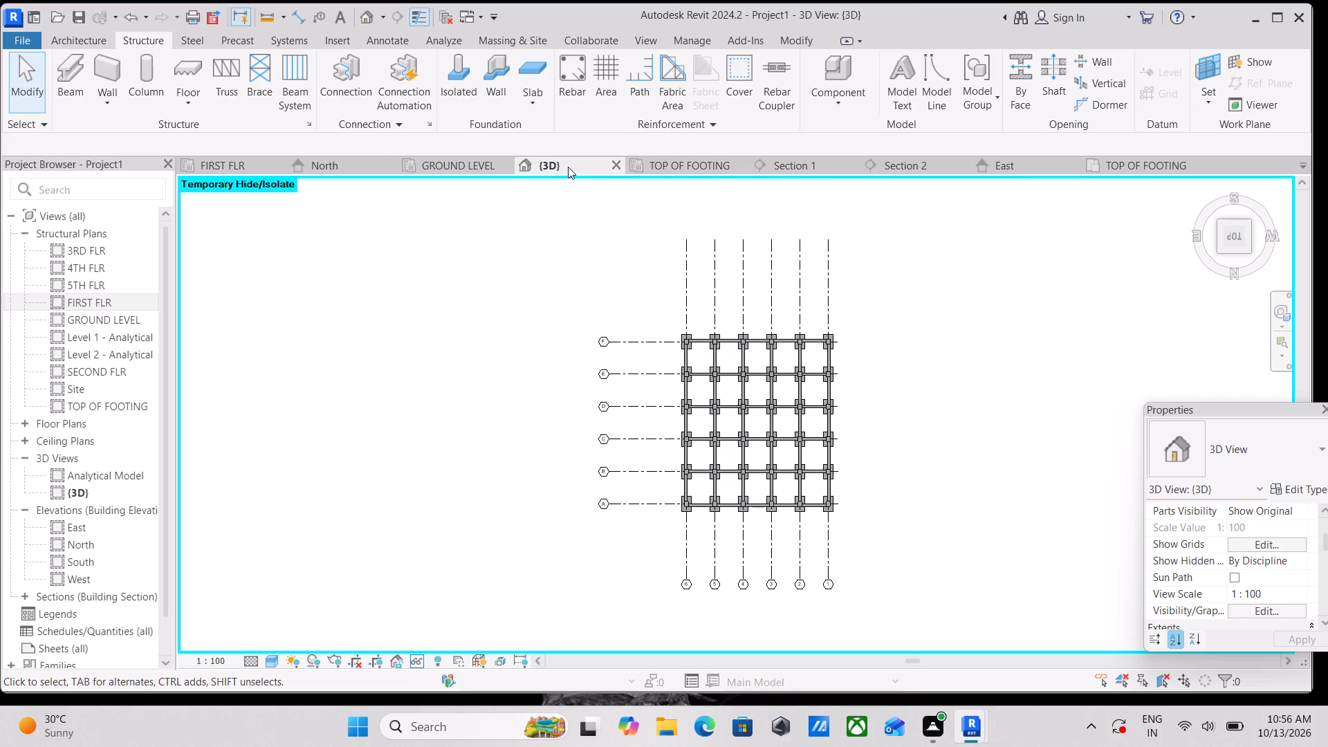
# In the FIRST FLR structural plan, draw a short building section running east-west through the north-west corner column.
pyautogui.doubleClick(217, 163)
pyautogui.scroll(-2, 311, 233)
pyautogui.moveTo(316, 230); pyautogui.dragTo(353, 210, button='middle')
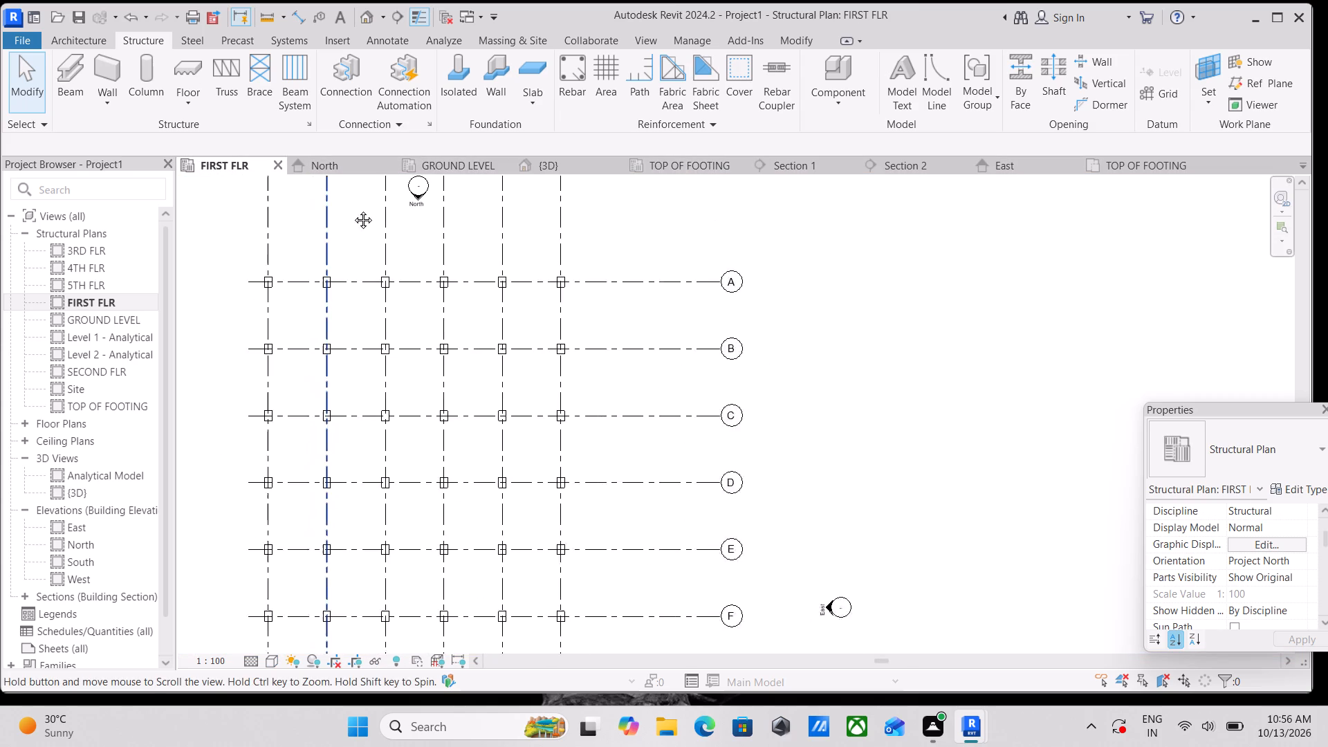
pyautogui.moveTo(353, 210); pyautogui.dragTo(378, 203, button='middle')
pyautogui.scroll(7, 264, 245)
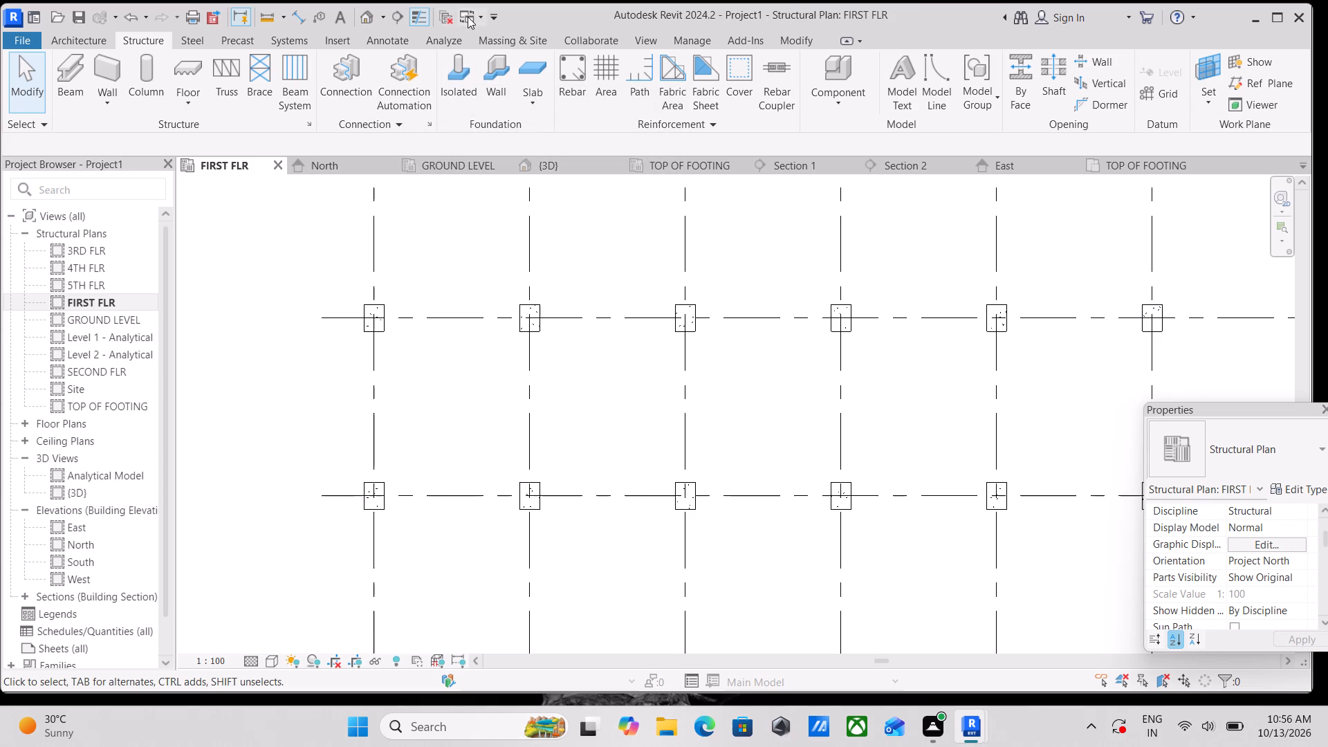
pyautogui.click(392, 20)
pyautogui.scroll(4, 357, 338)
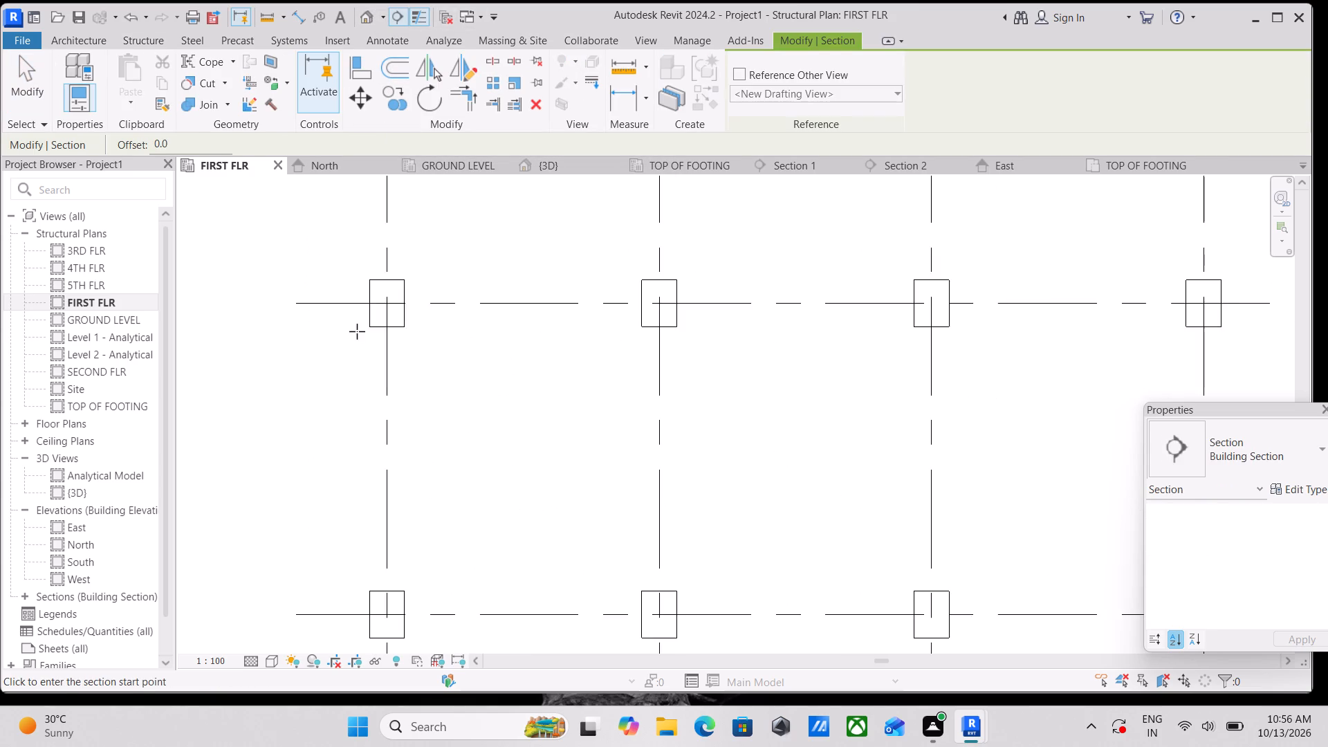
pyautogui.scroll(4, 357, 331)
pyautogui.click(362, 303)
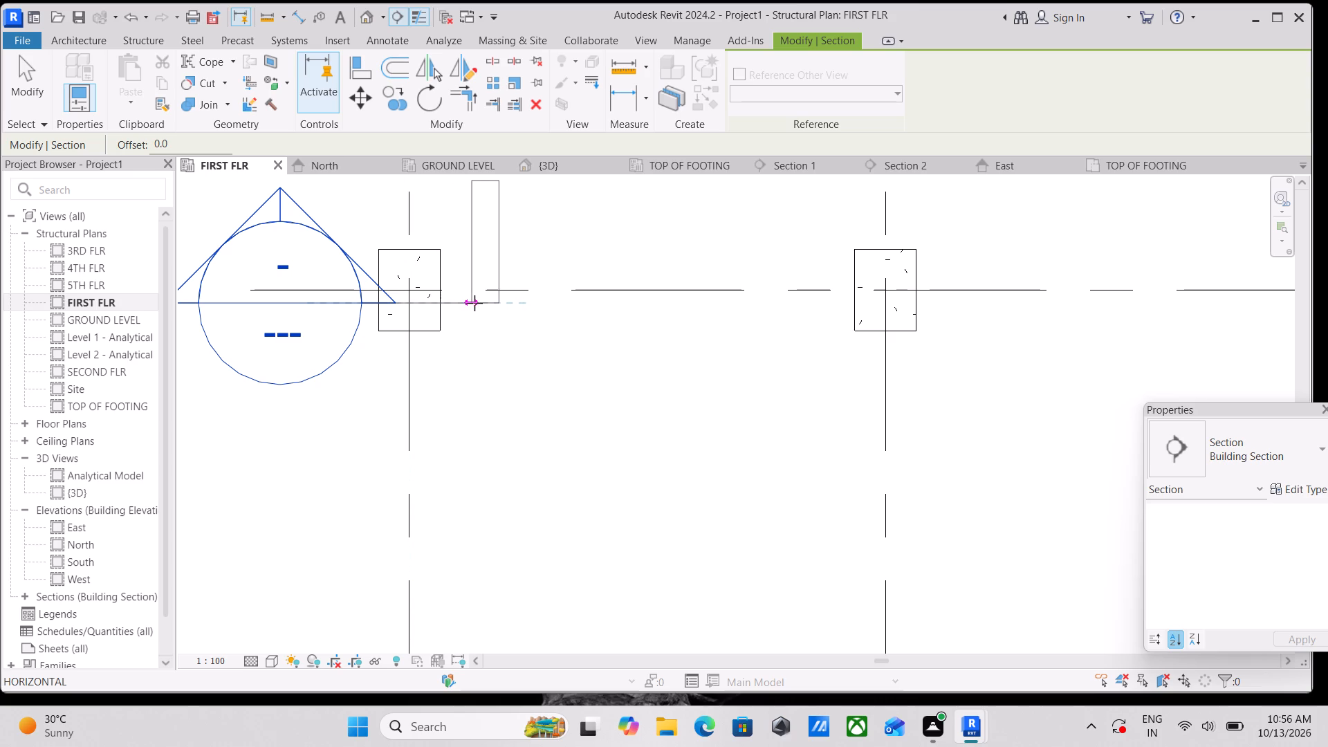
pyautogui.click(486, 303)
# Shorten the new section's far clip depth so it ends near the column's north face.
pyautogui.scroll(-2, 562, 220)
pyautogui.moveTo(567, 216); pyautogui.dragTo(535, 331, button='middle')
pyautogui.scroll(-2, 500, 212)
pyautogui.moveTo(501, 211); pyautogui.dragTo(491, 315, button='middle')
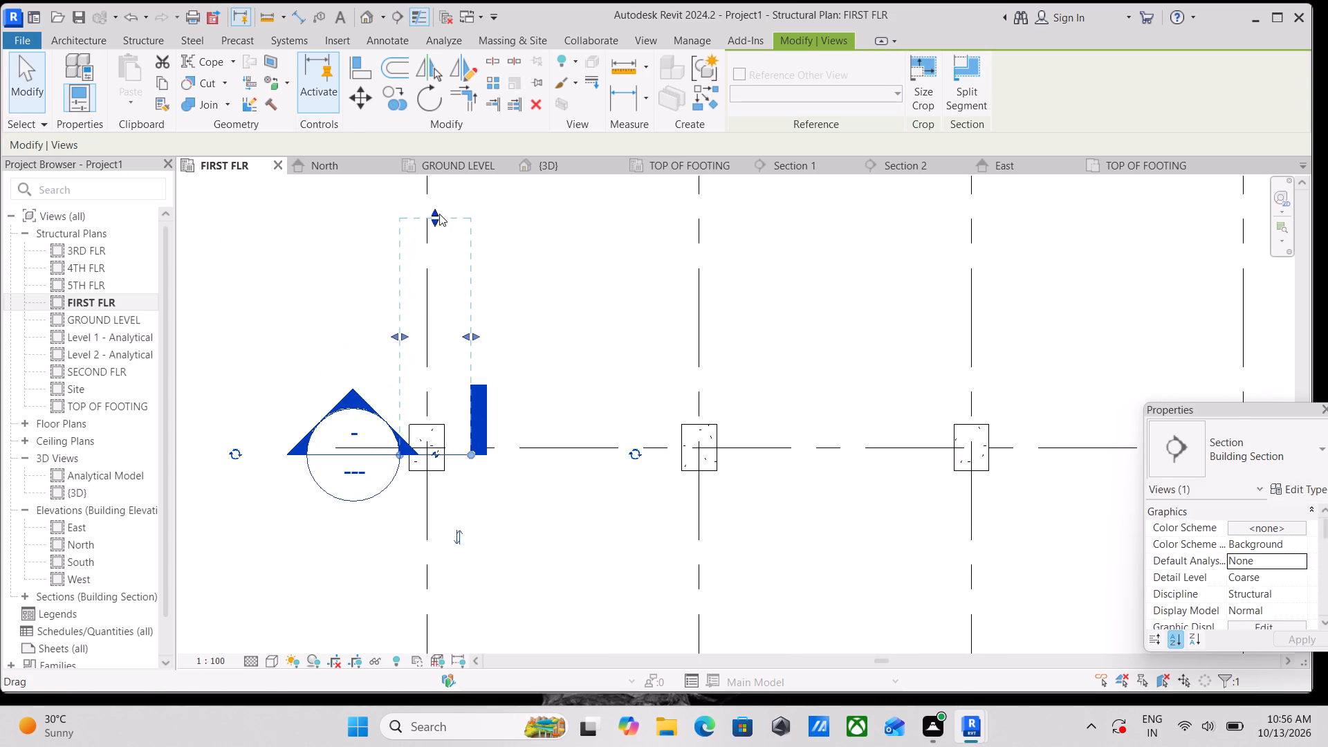
pyautogui.moveTo(439, 214); pyautogui.dragTo(432, 421)
pyautogui.scroll(11, 428, 440)
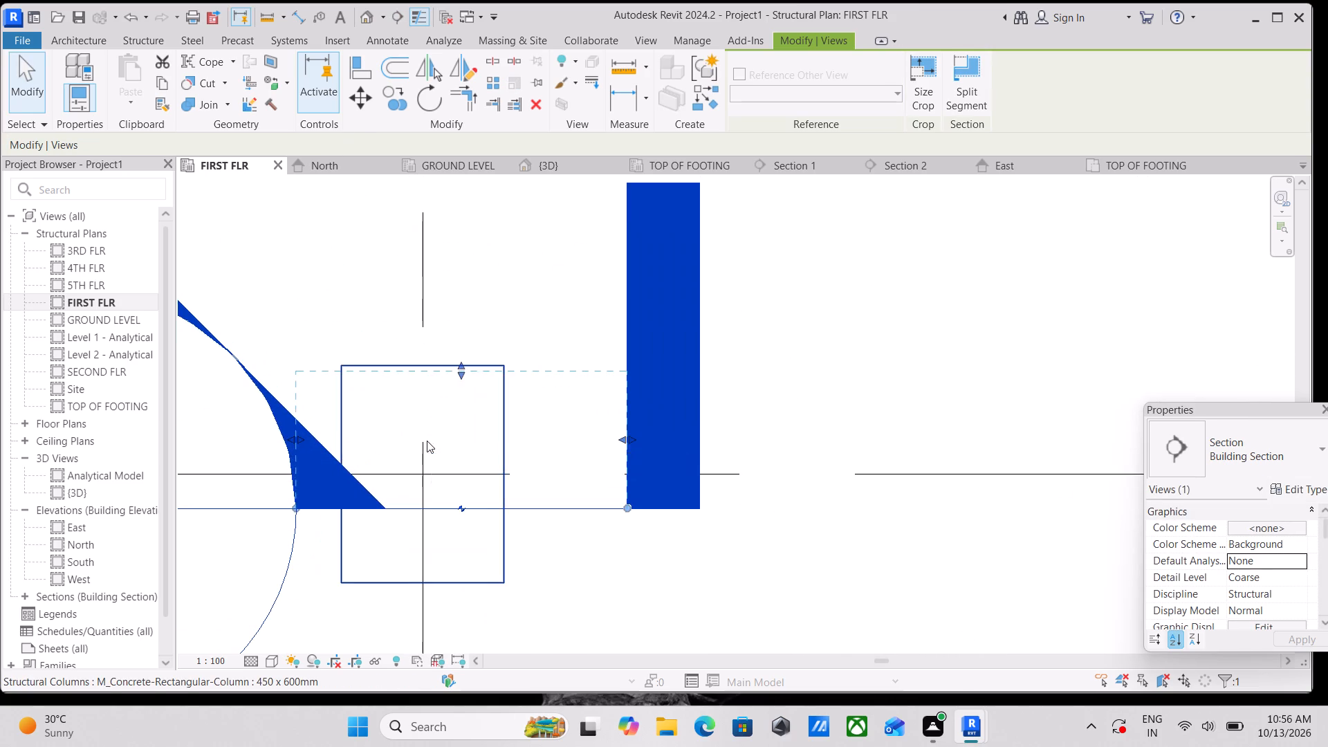
pyautogui.scroll(-3, 504, 412)
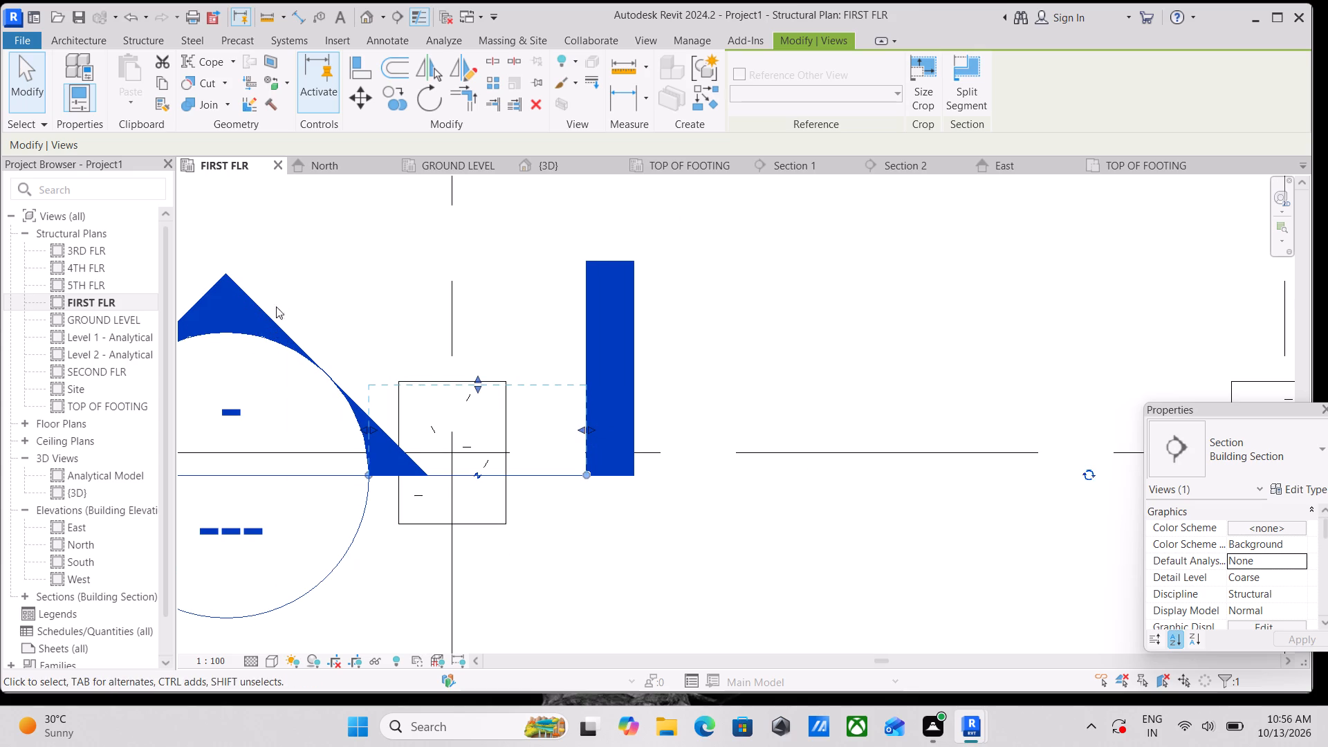
# Open the view of the new section from its section mark.
pyautogui.doubleClick(229, 315)
pyautogui.rightClick(219, 322)
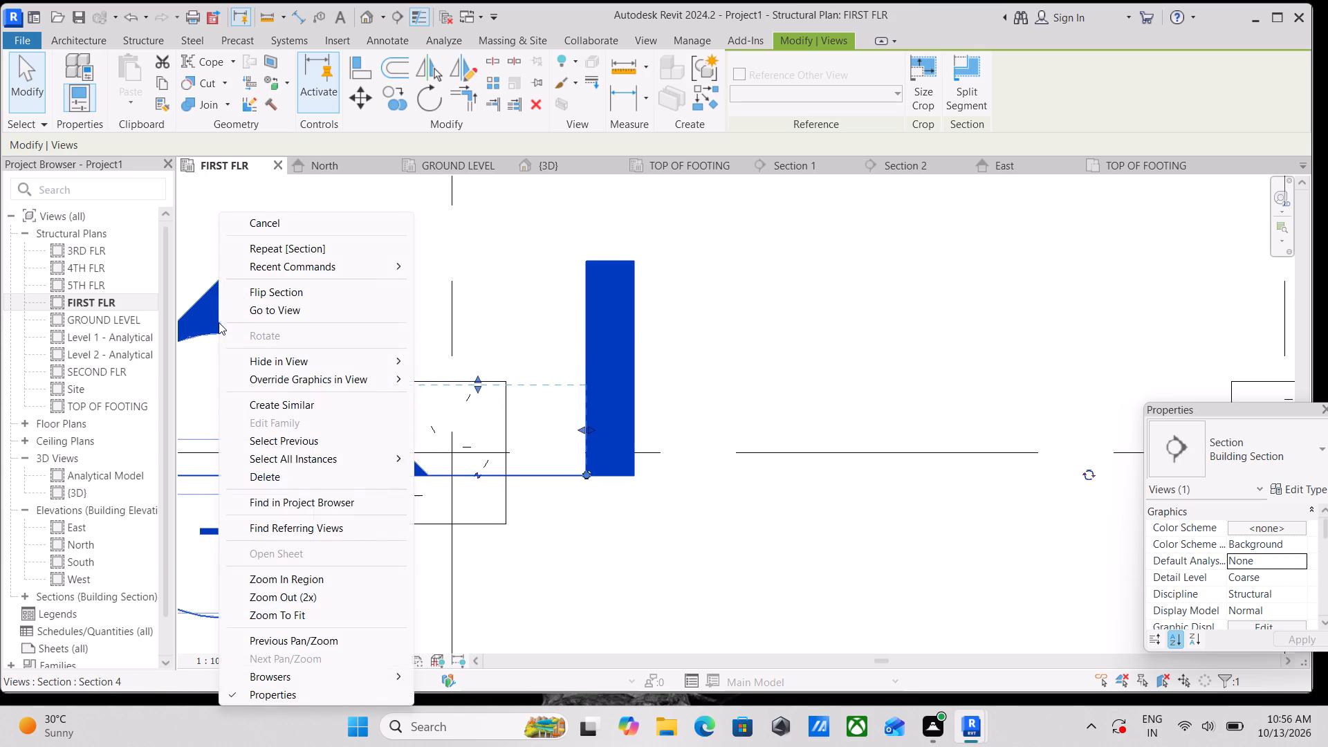
pyautogui.click(246, 315)
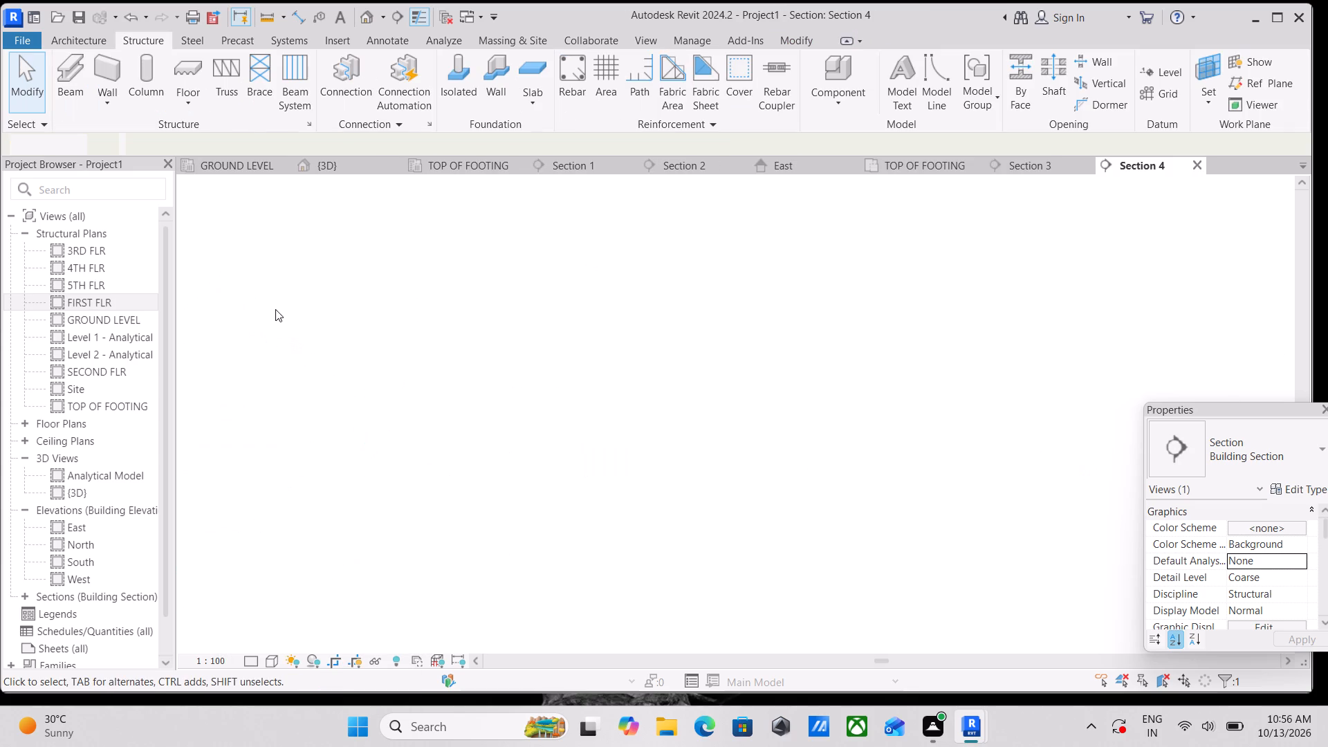
# Extend the GROUND LEVEL line and its aligned levels so their heads and labels sit clear of the column.
pyautogui.moveTo(464, 363); pyautogui.dragTo(282, 257, button='middle')
pyautogui.scroll(1, 596, 399)
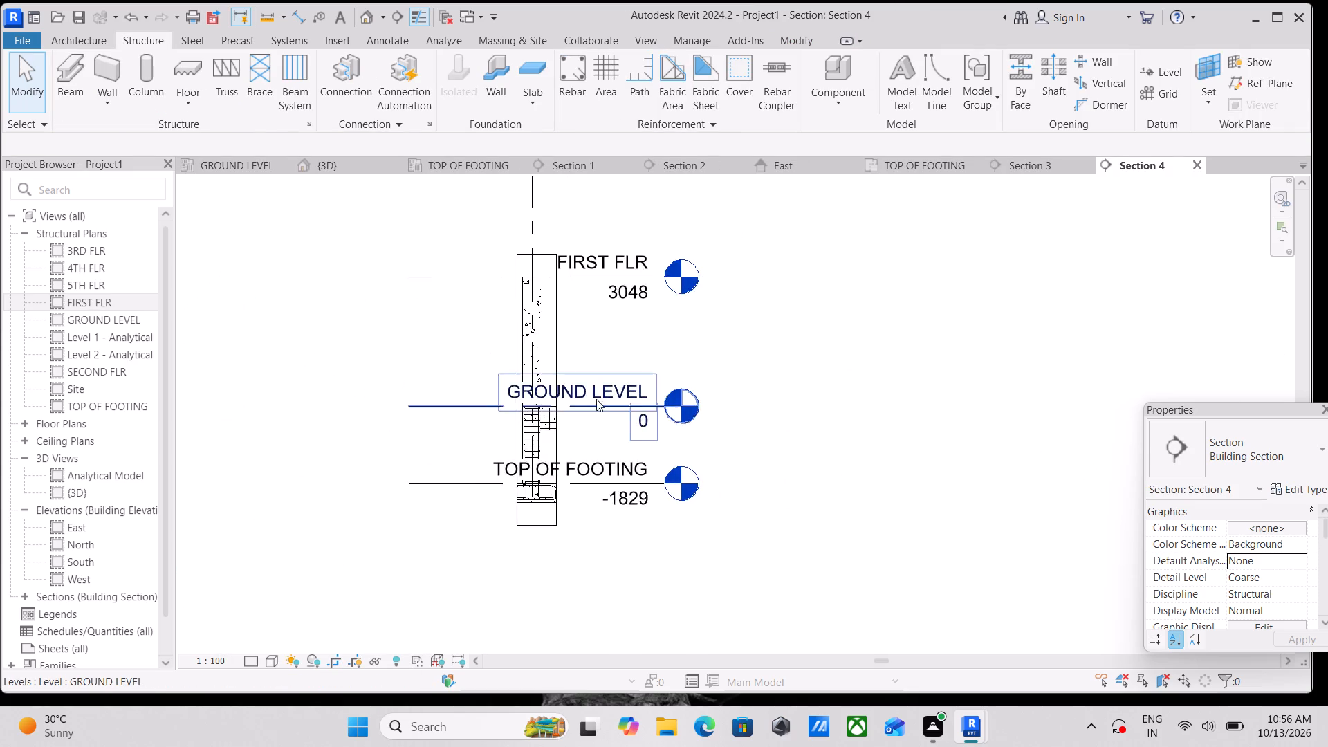
pyautogui.scroll(2, 596, 399)
pyautogui.scroll(3, 667, 403)
pyautogui.scroll(2, 749, 409)
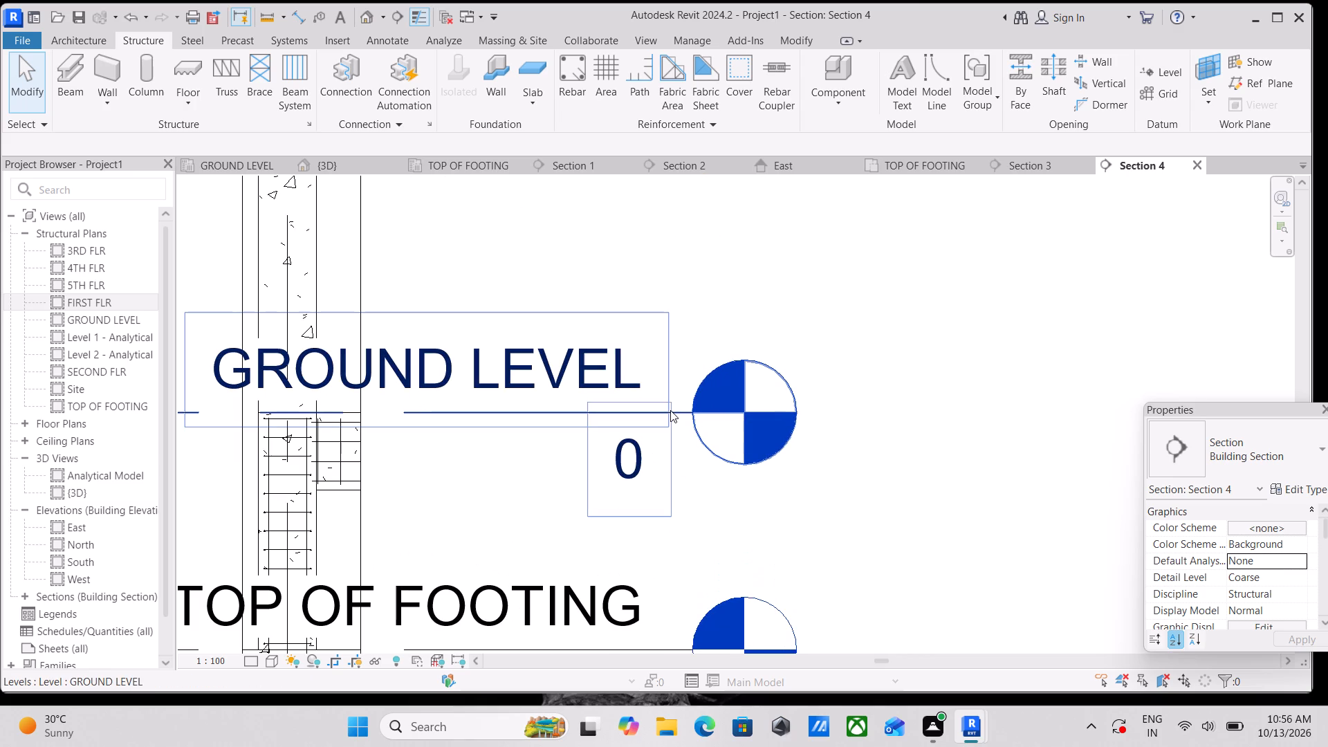
pyautogui.click(670, 410)
pyautogui.scroll(-3, 775, 306)
pyautogui.moveTo(771, 304); pyautogui.dragTo(593, 304, button='middle')
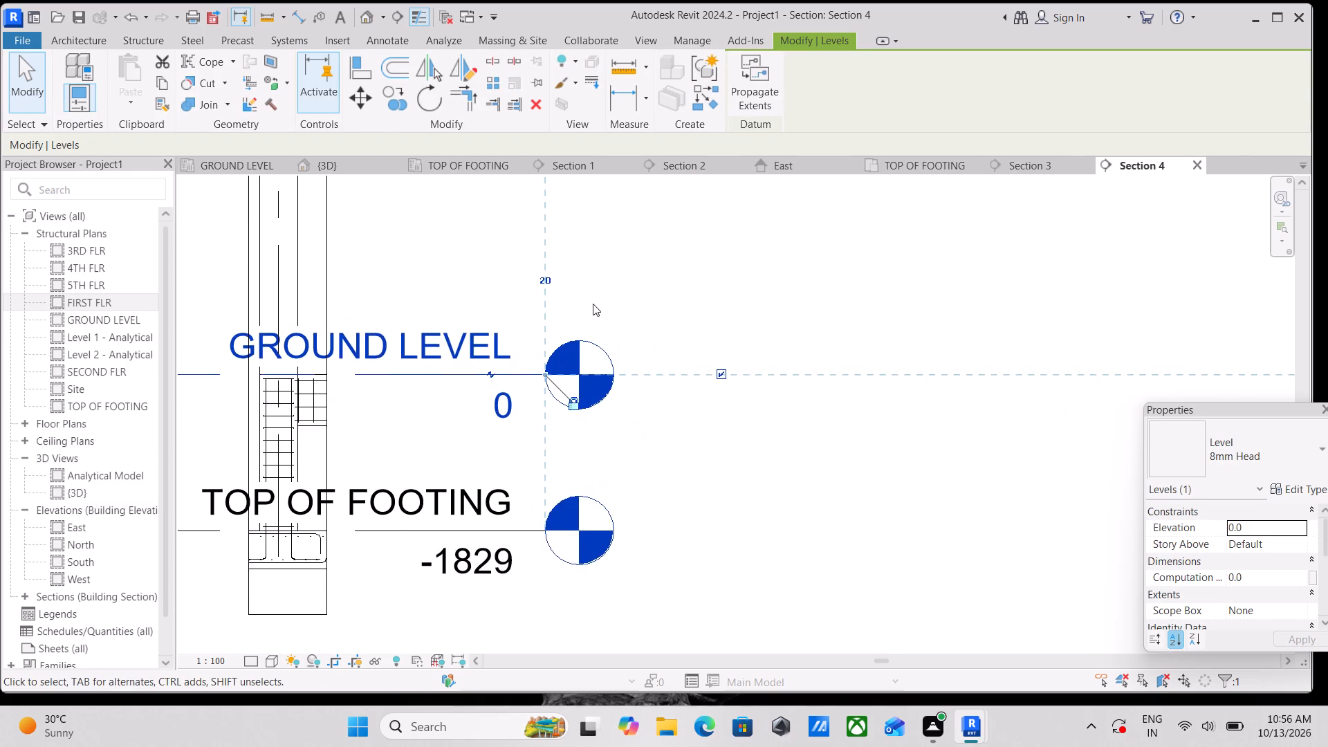
pyautogui.scroll(-6, 593, 304)
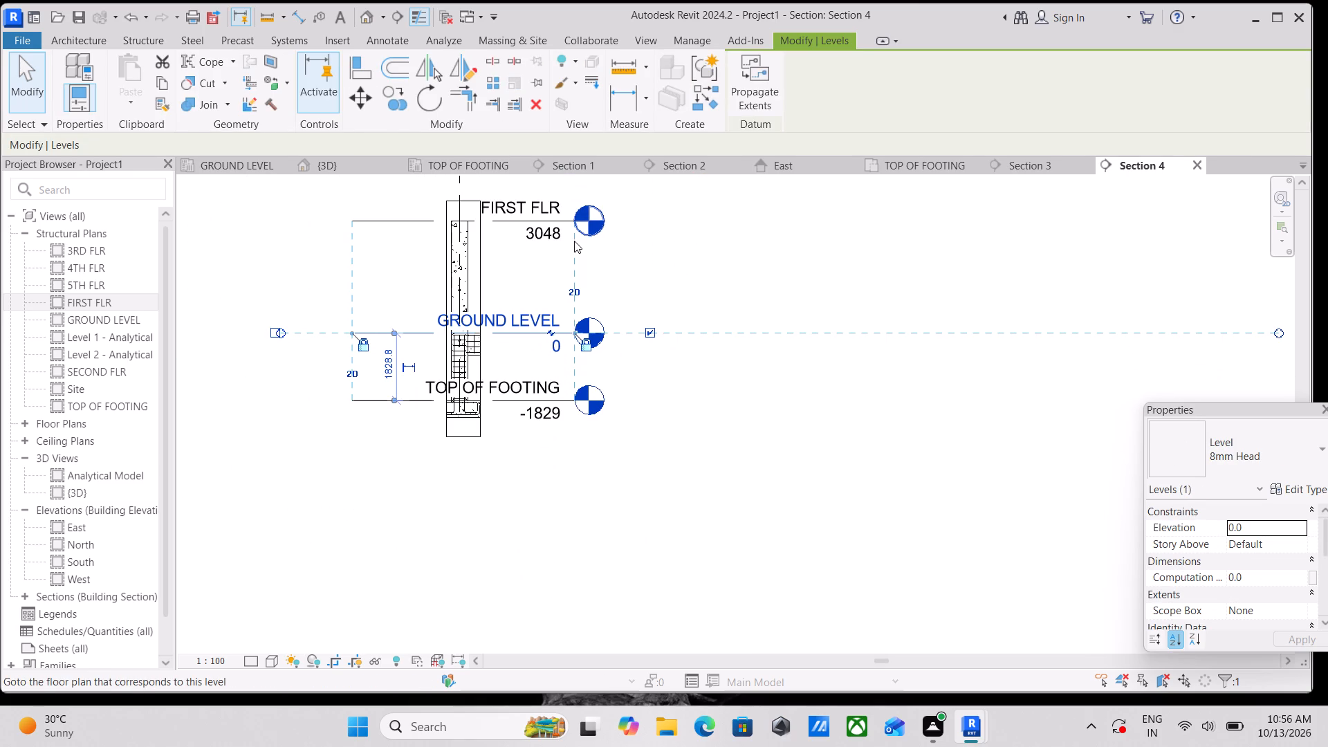
pyautogui.click(559, 218)
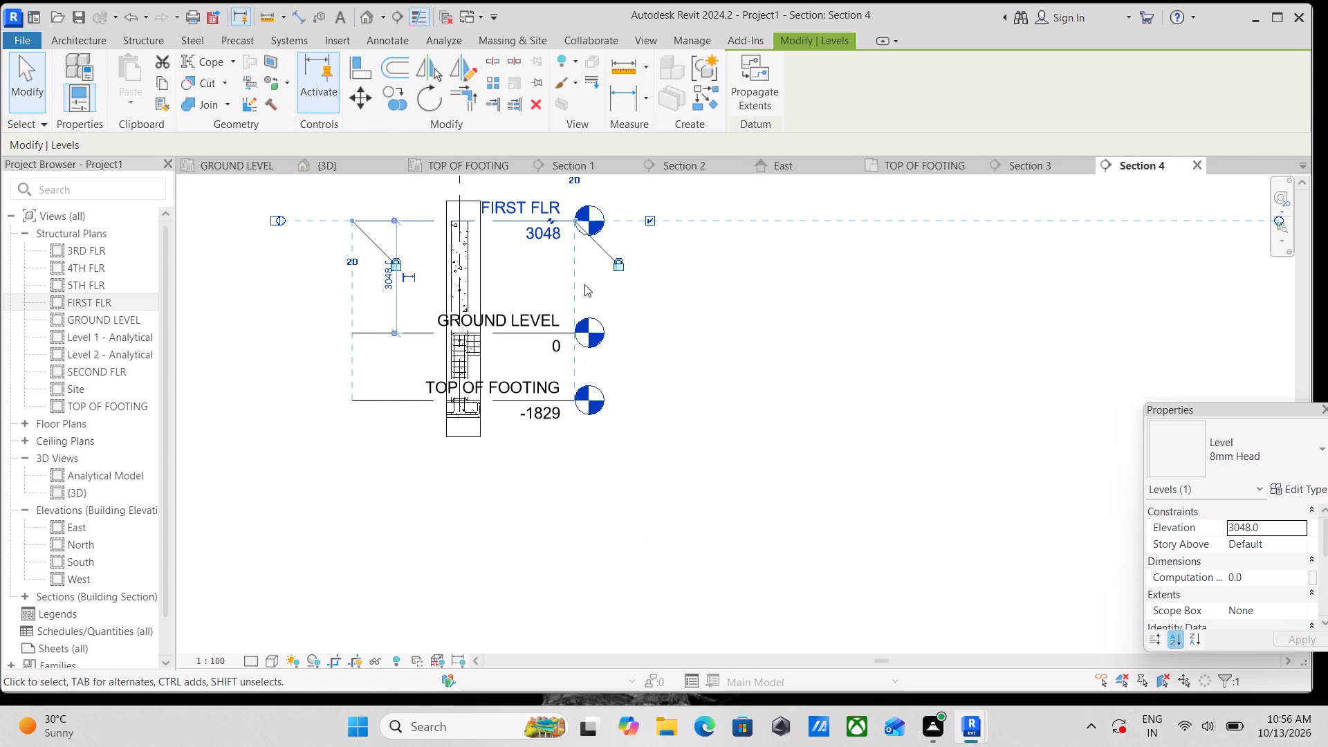
pyautogui.click(414, 334)
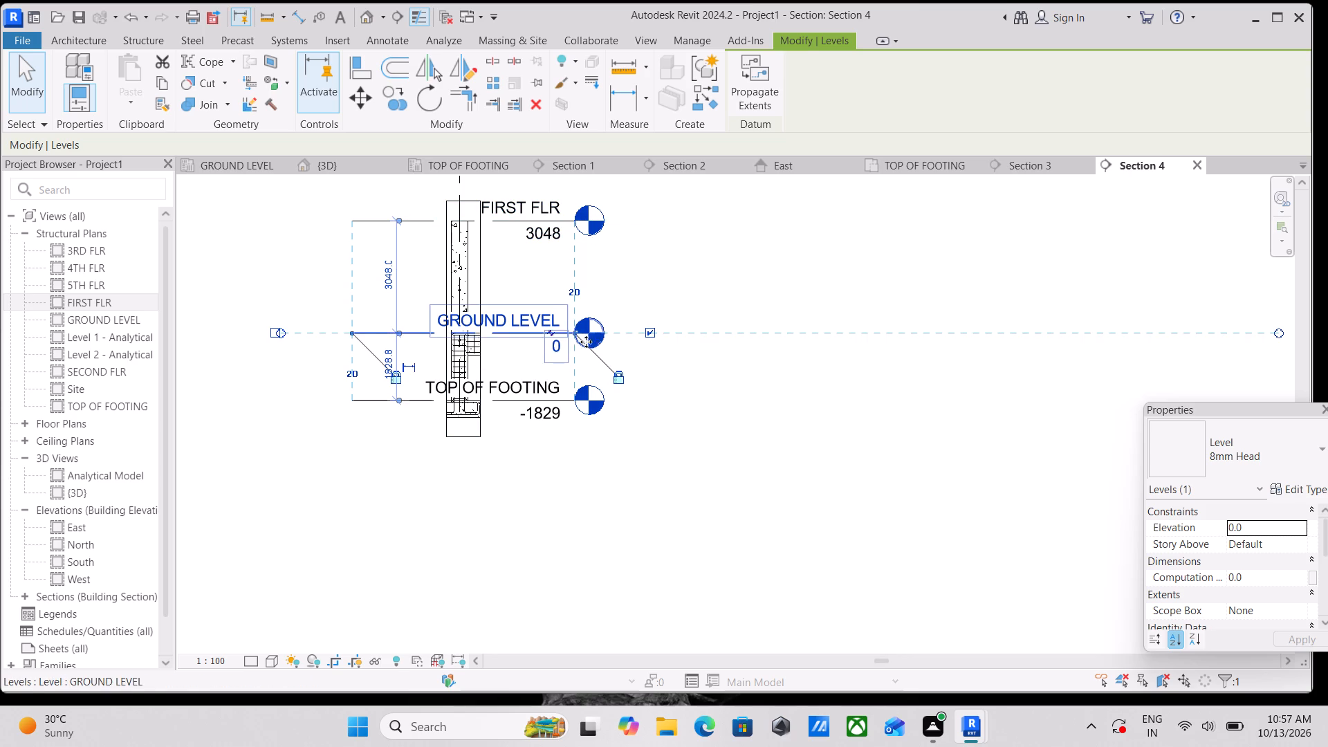
pyautogui.moveTo(573, 333); pyautogui.dragTo(679, 333)
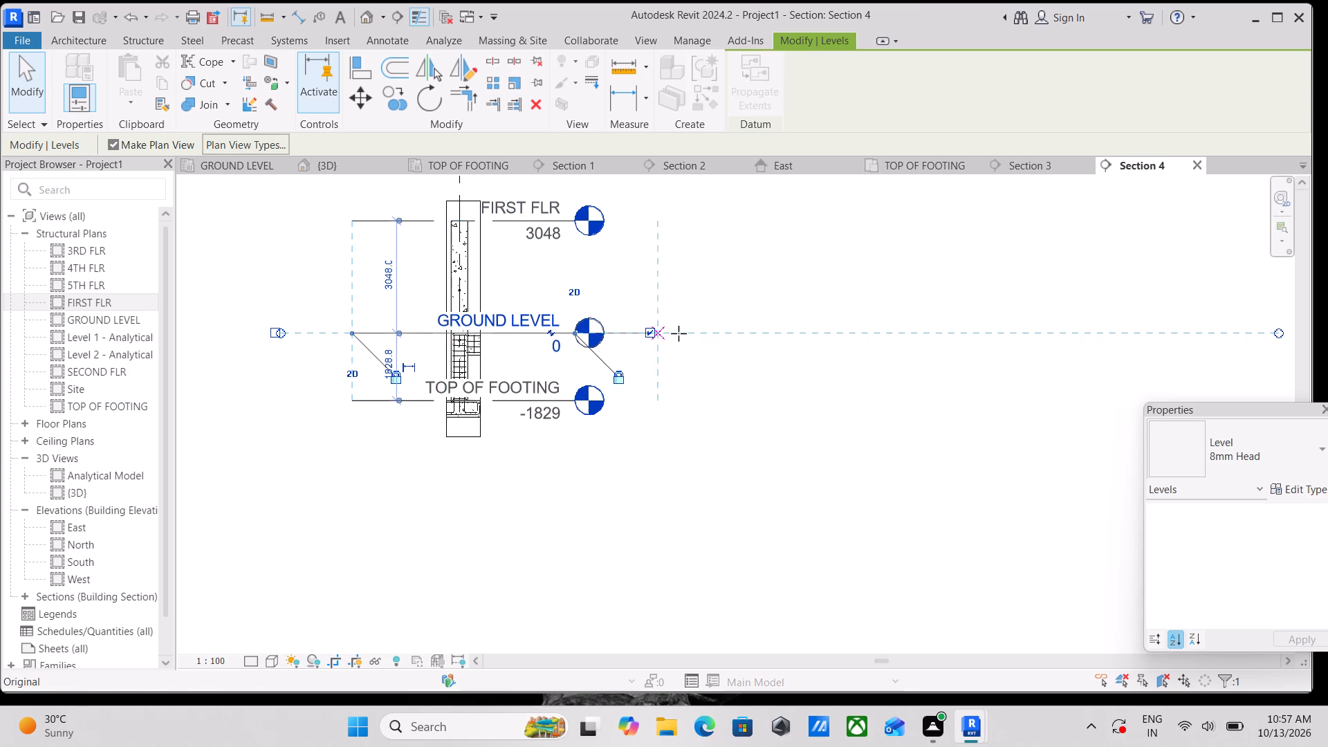
pyautogui.moveTo(679, 333); pyautogui.dragTo(735, 332)
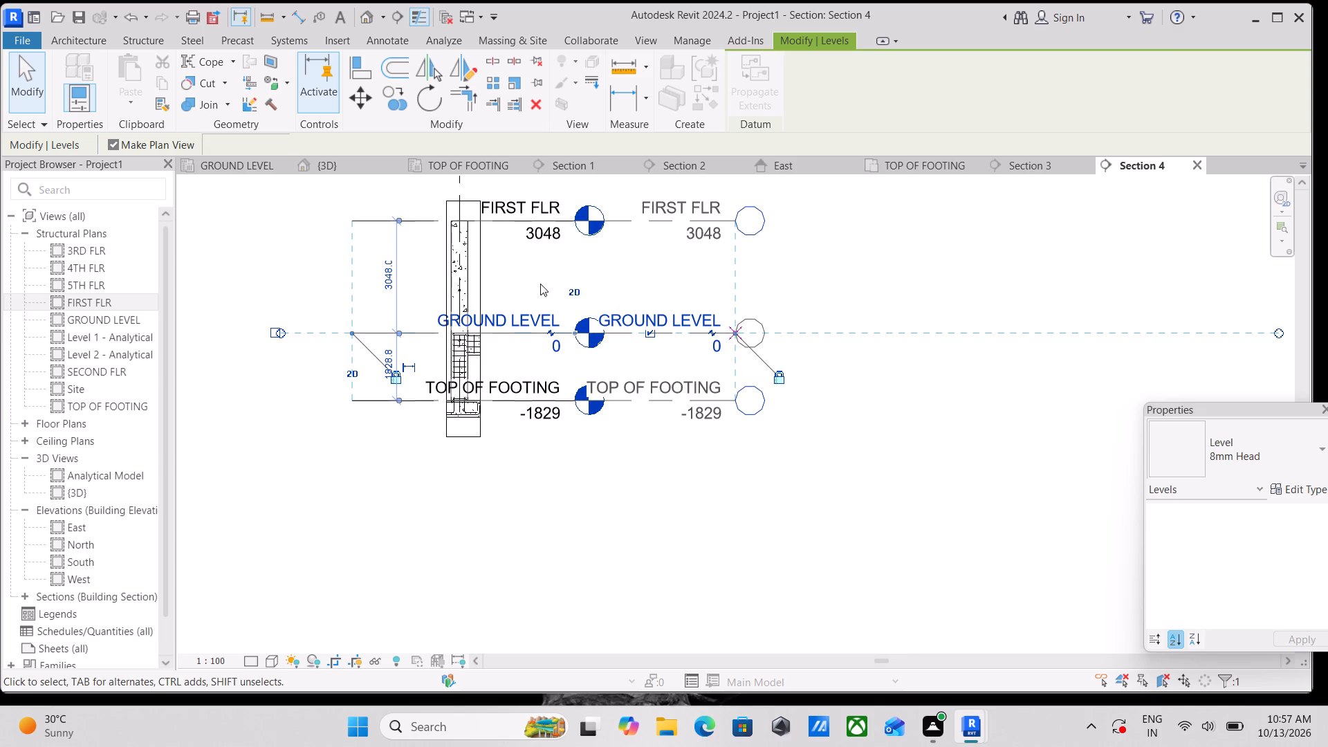
# Review the project's rebar cover settings for the column between GROUND LEVEL and FIRST FLR, leaving the list as it is.
pyautogui.scroll(3, 461, 279)
pyautogui.scroll(3, 483, 333)
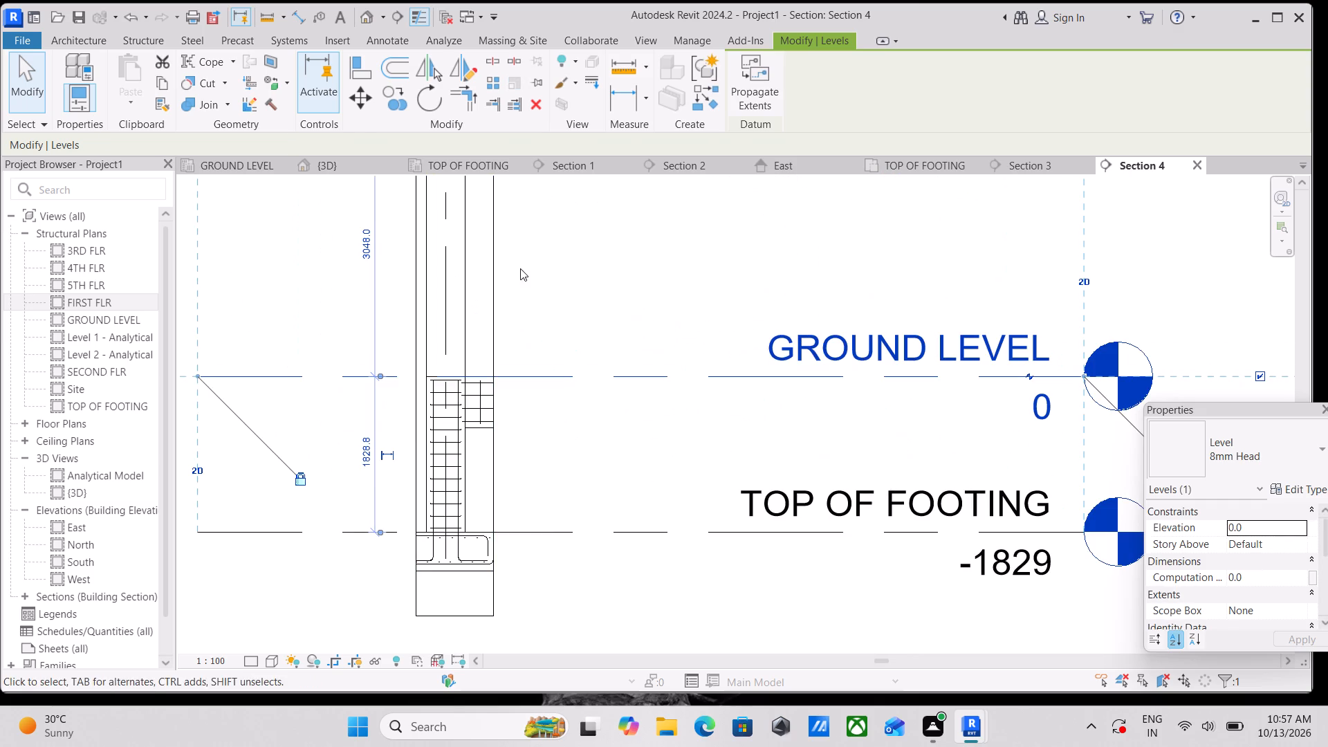
pyautogui.moveTo(520, 266); pyautogui.dragTo(553, 354, button='middle')
pyautogui.moveTo(535, 273); pyautogui.dragTo(555, 334, button='middle')
pyautogui.moveTo(555, 334); pyautogui.dragTo(570, 308, button='middle')
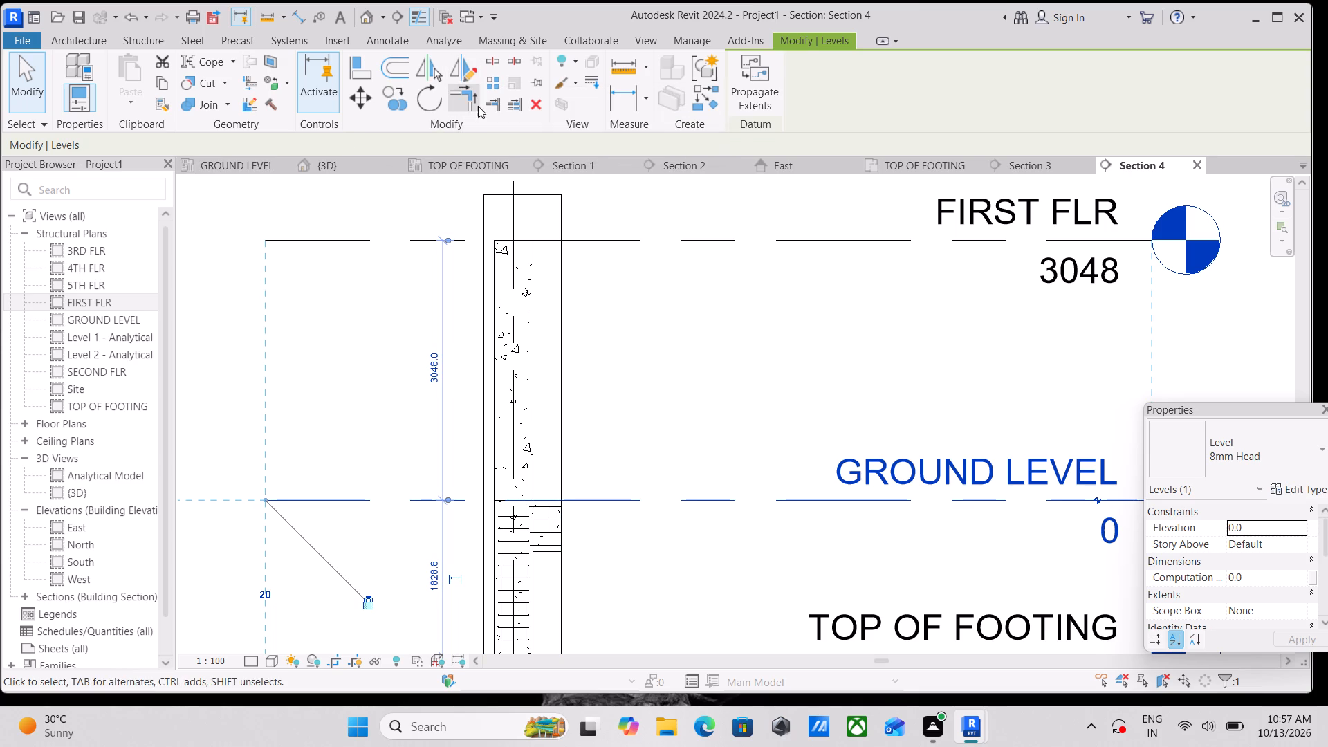
pyautogui.scroll(-2, 556, 297)
pyautogui.moveTo(556, 295); pyautogui.dragTo(541, 199, button='middle')
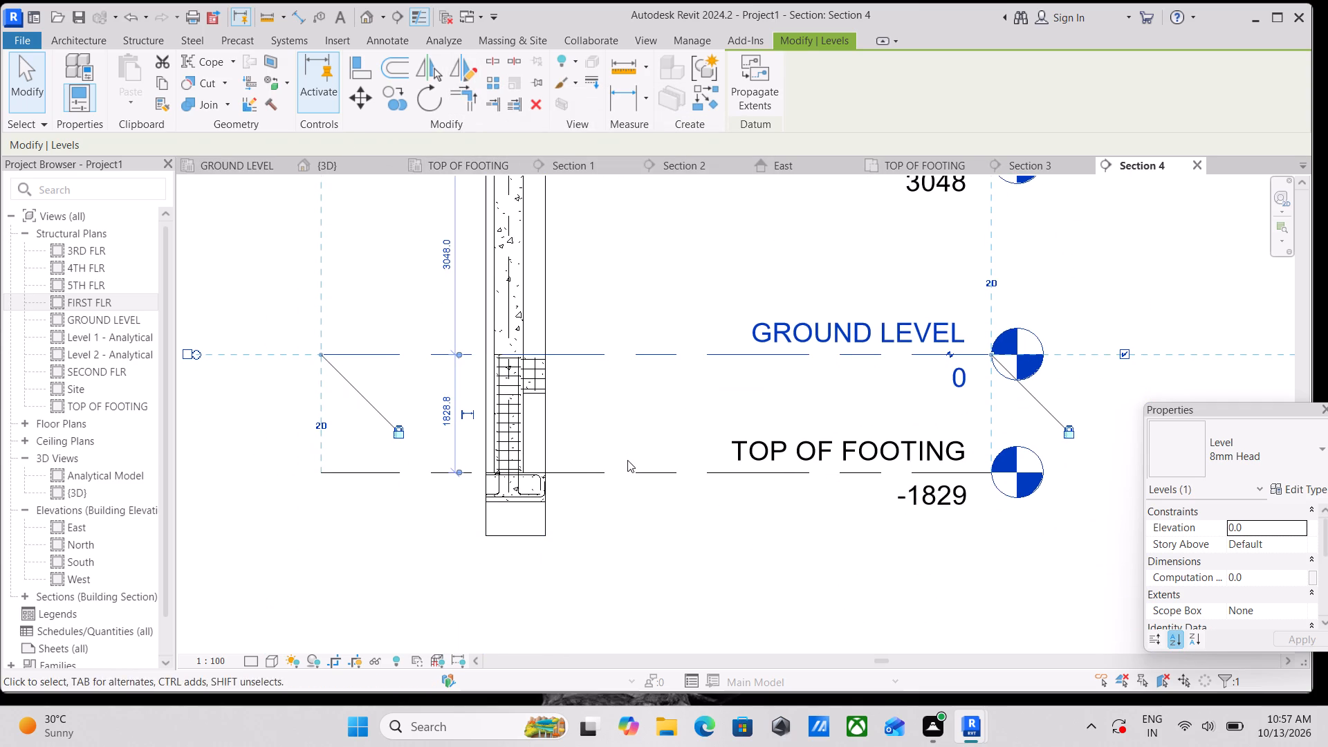
pyautogui.moveTo(553, 267); pyautogui.dragTo(553, 374, button='middle')
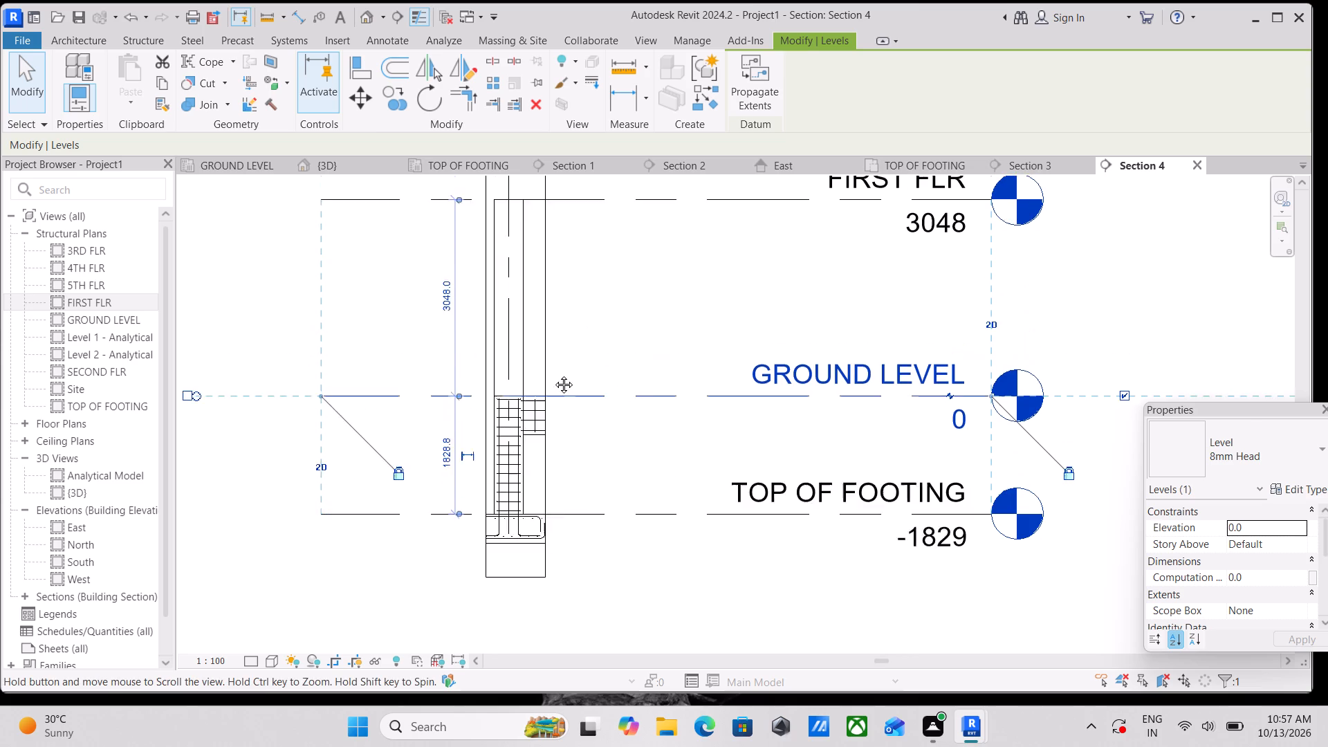
pyautogui.moveTo(553, 374); pyautogui.dragTo(553, 380, button='middle')
pyautogui.scroll(3, 499, 345)
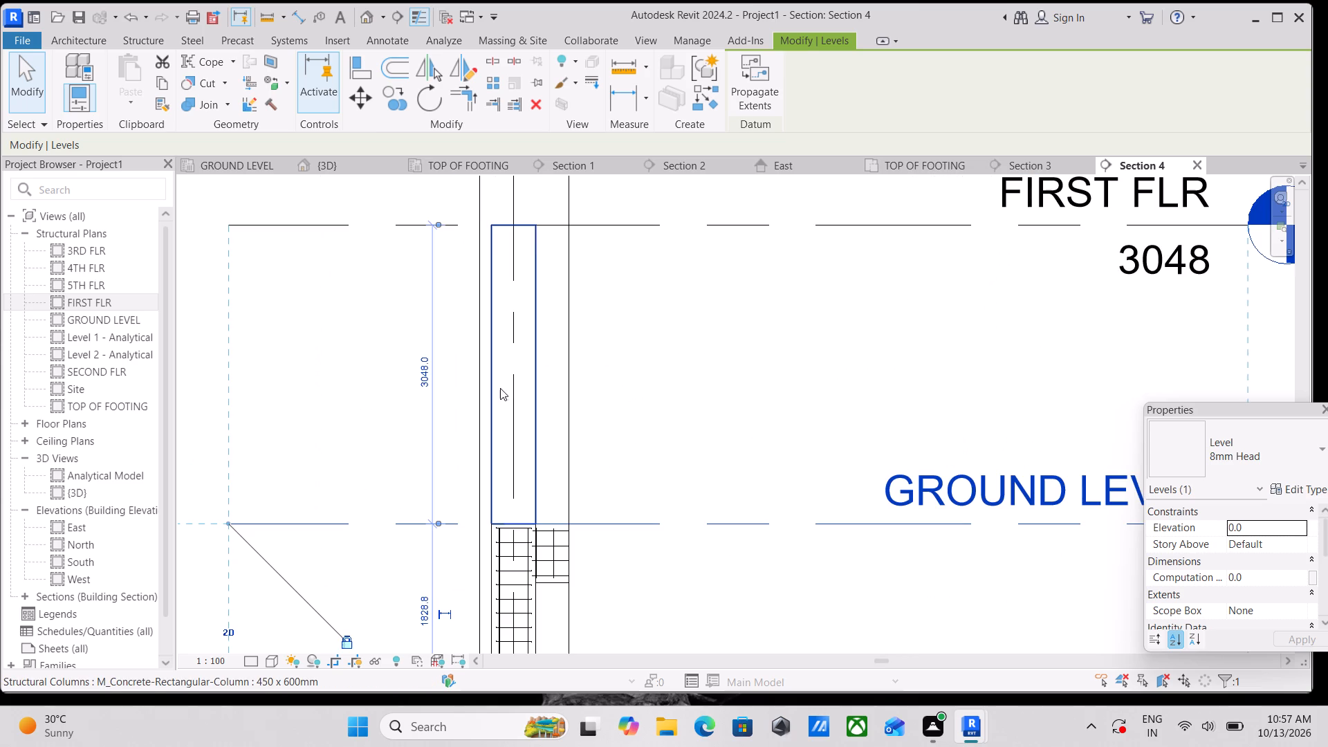
pyautogui.click(138, 42)
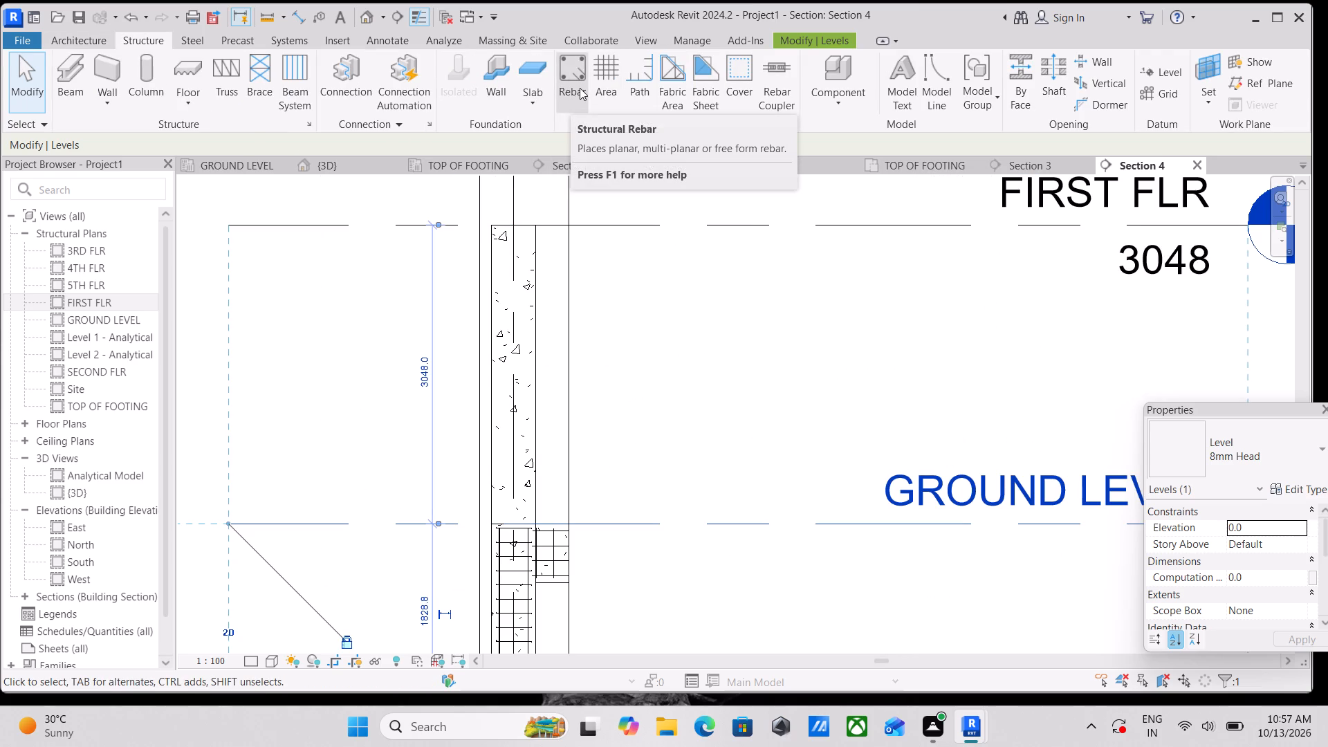
pyautogui.click(739, 98)
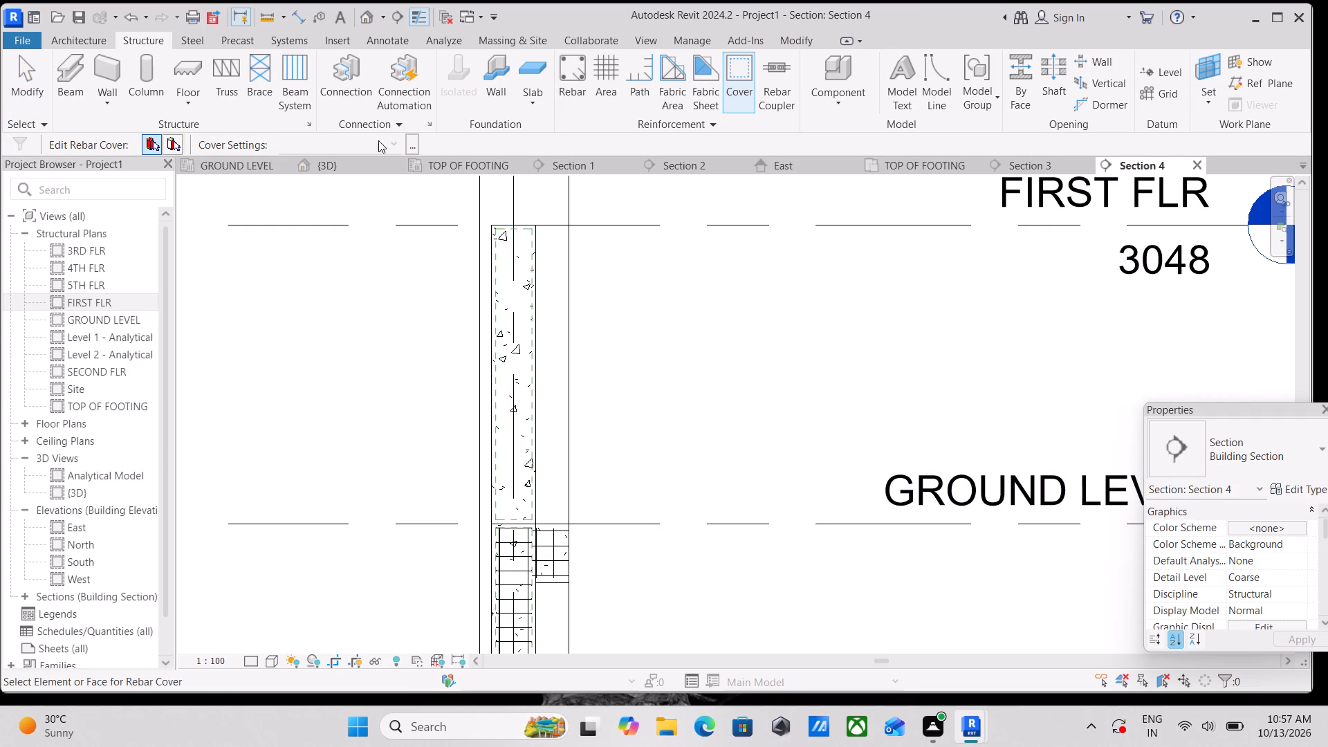
pyautogui.click(400, 142)
pyautogui.click(181, 140)
pyautogui.click(174, 141)
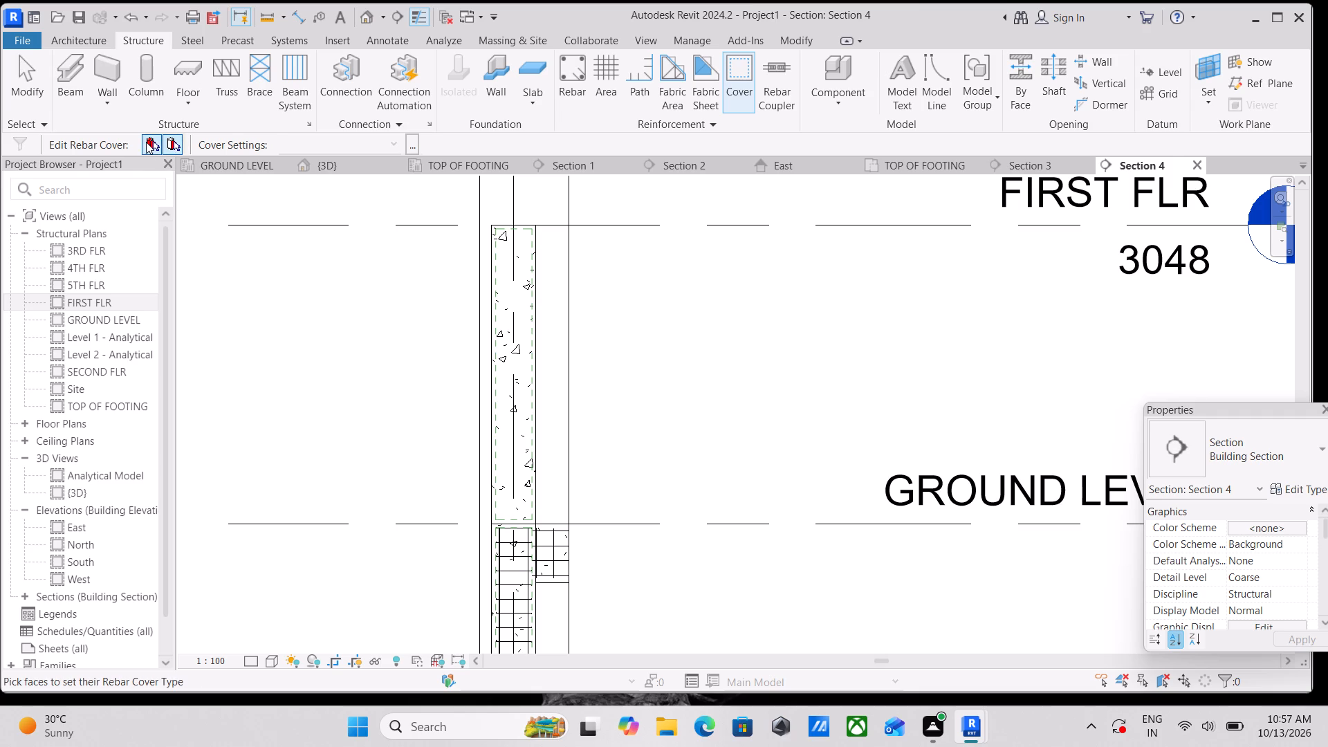
pyautogui.click(146, 142)
pyautogui.click(411, 145)
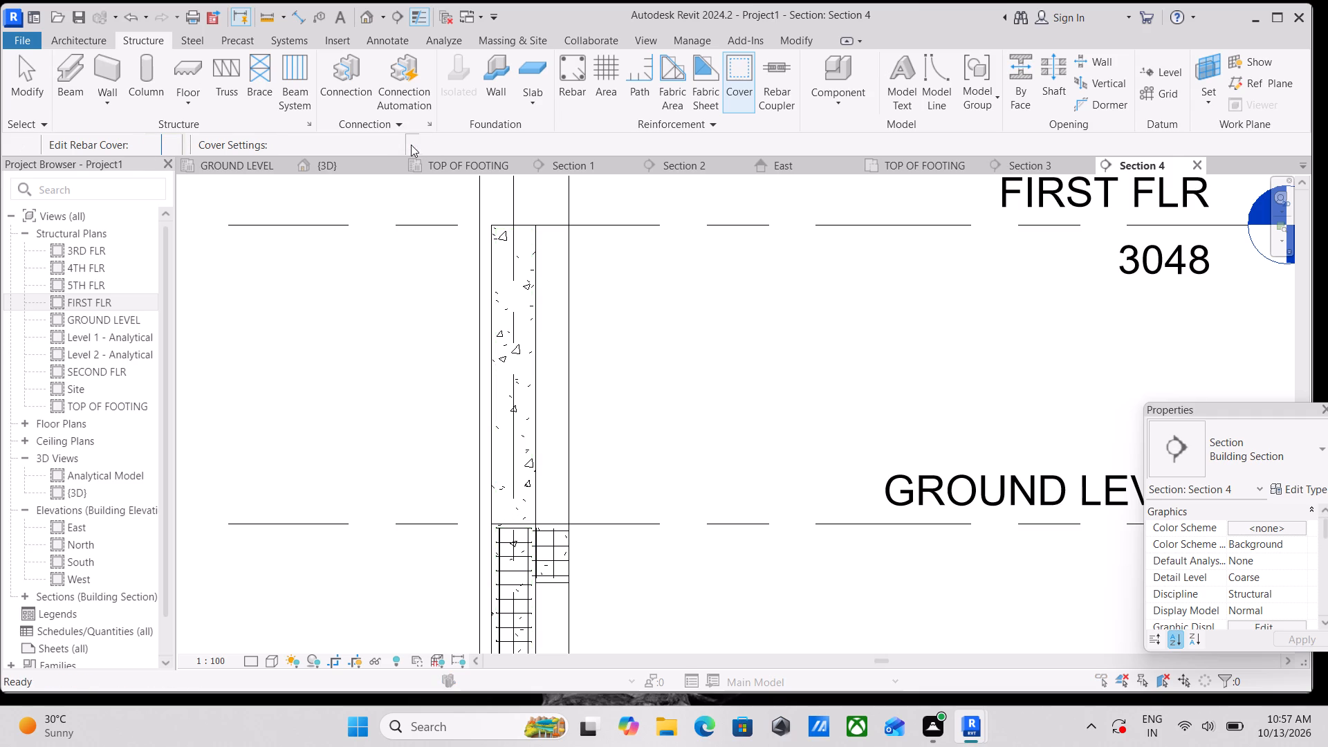
pyautogui.scroll(1, 593, 367)
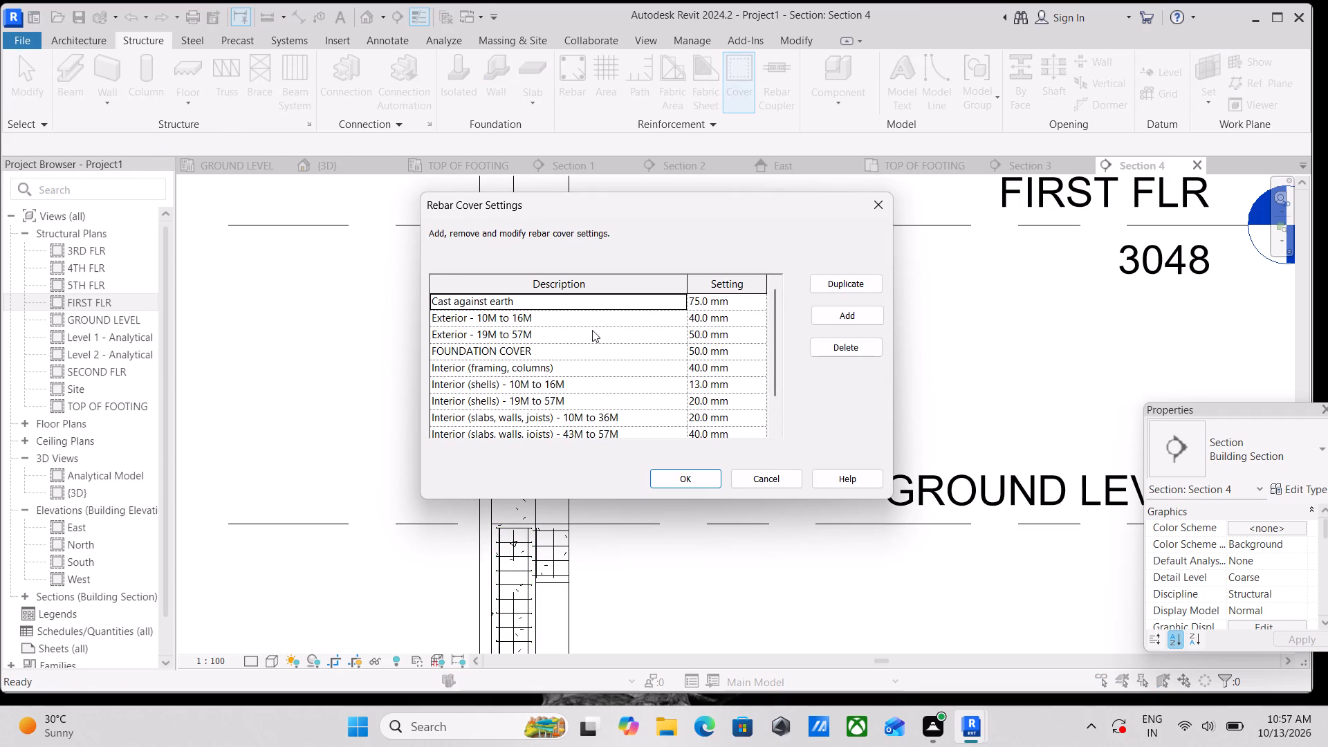
pyautogui.click(596, 314)
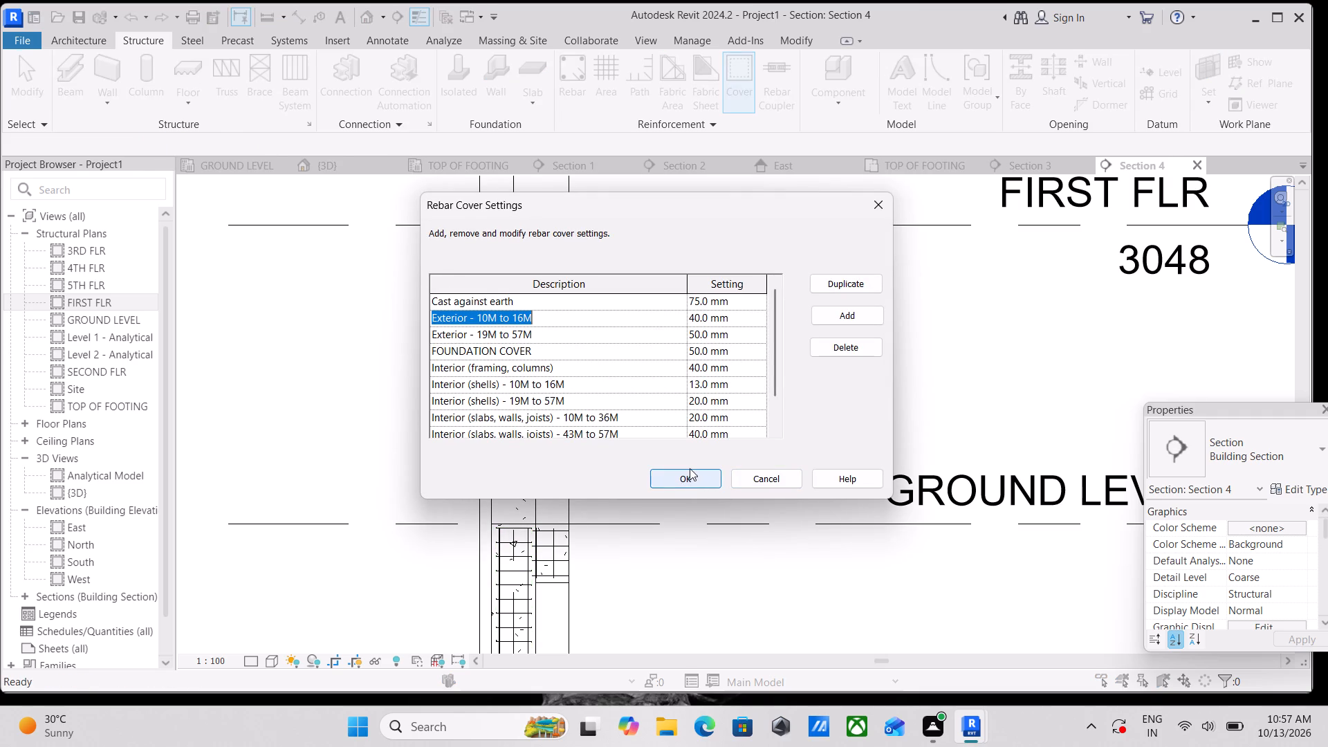
pyautogui.click(692, 474)
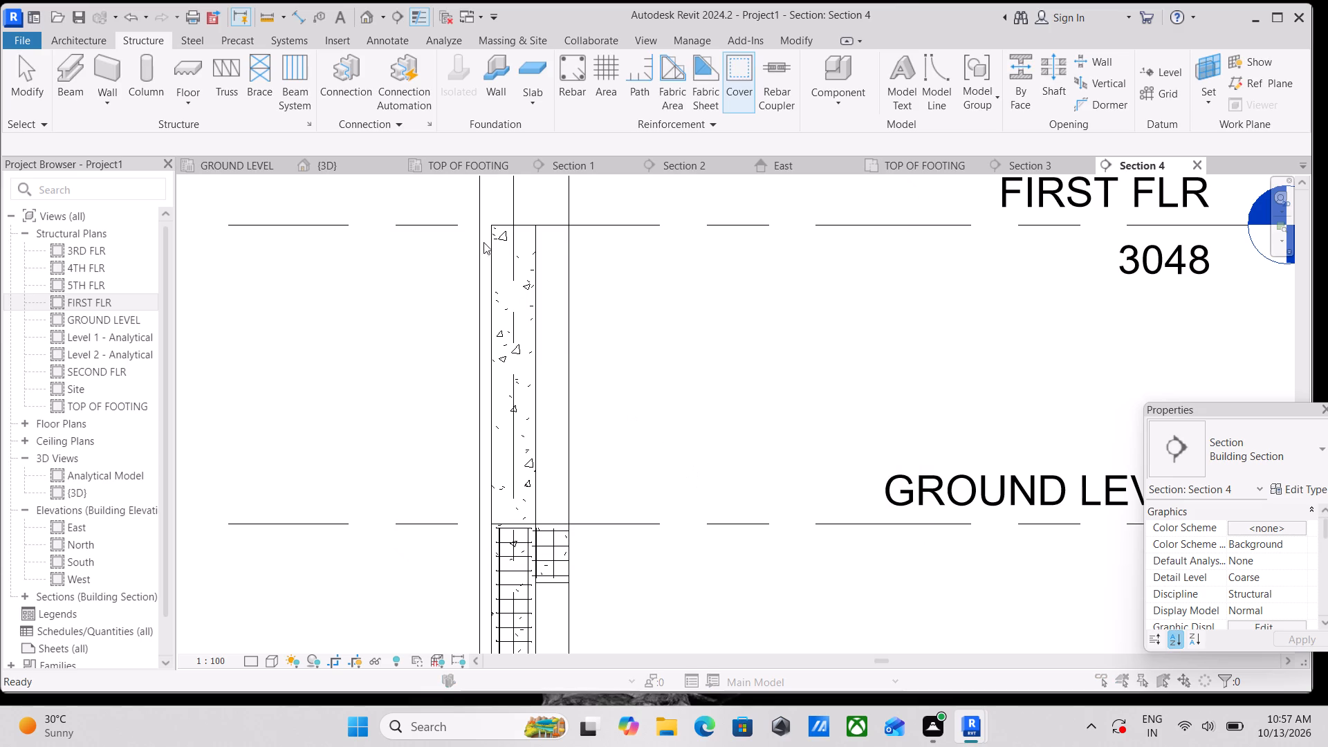
# Check the rebar cover type assigned to the column between GROUND LEVEL and FIRST FLR.
pyautogui.click(803, 210)
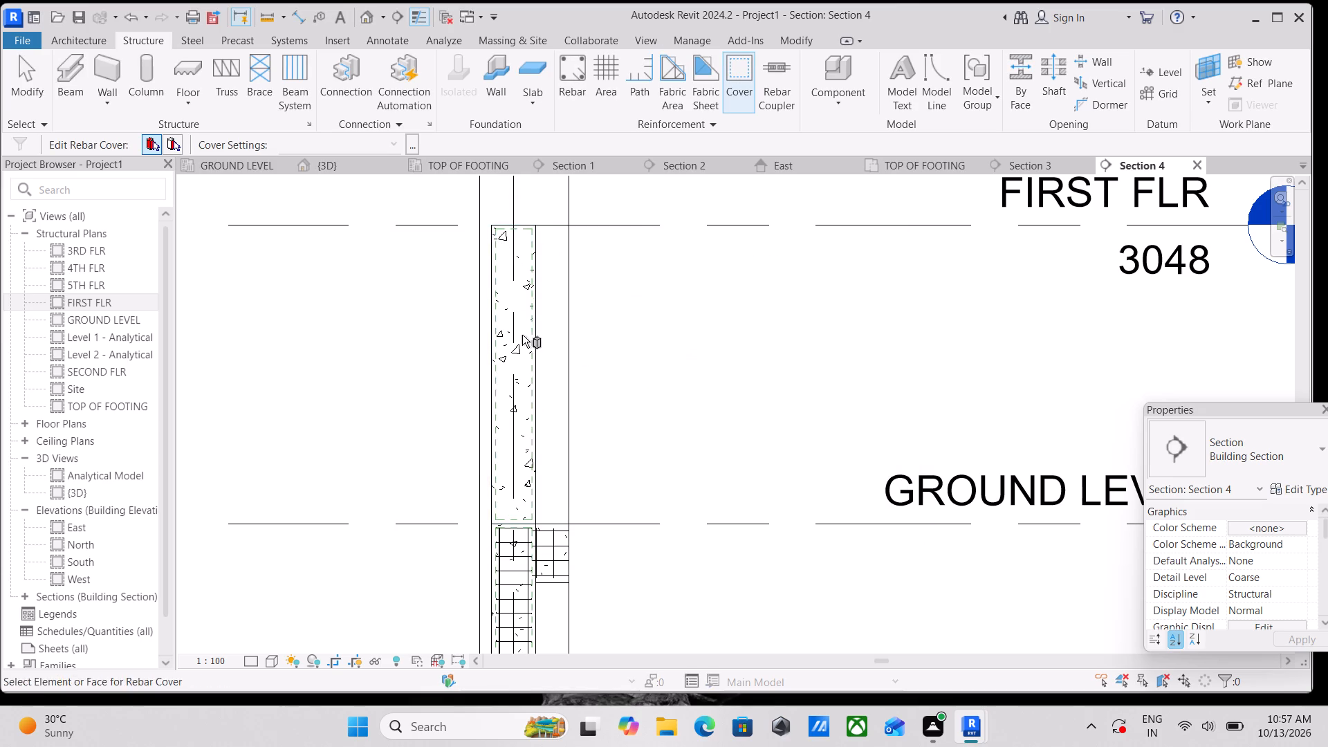
pyautogui.scroll(4, 492, 225)
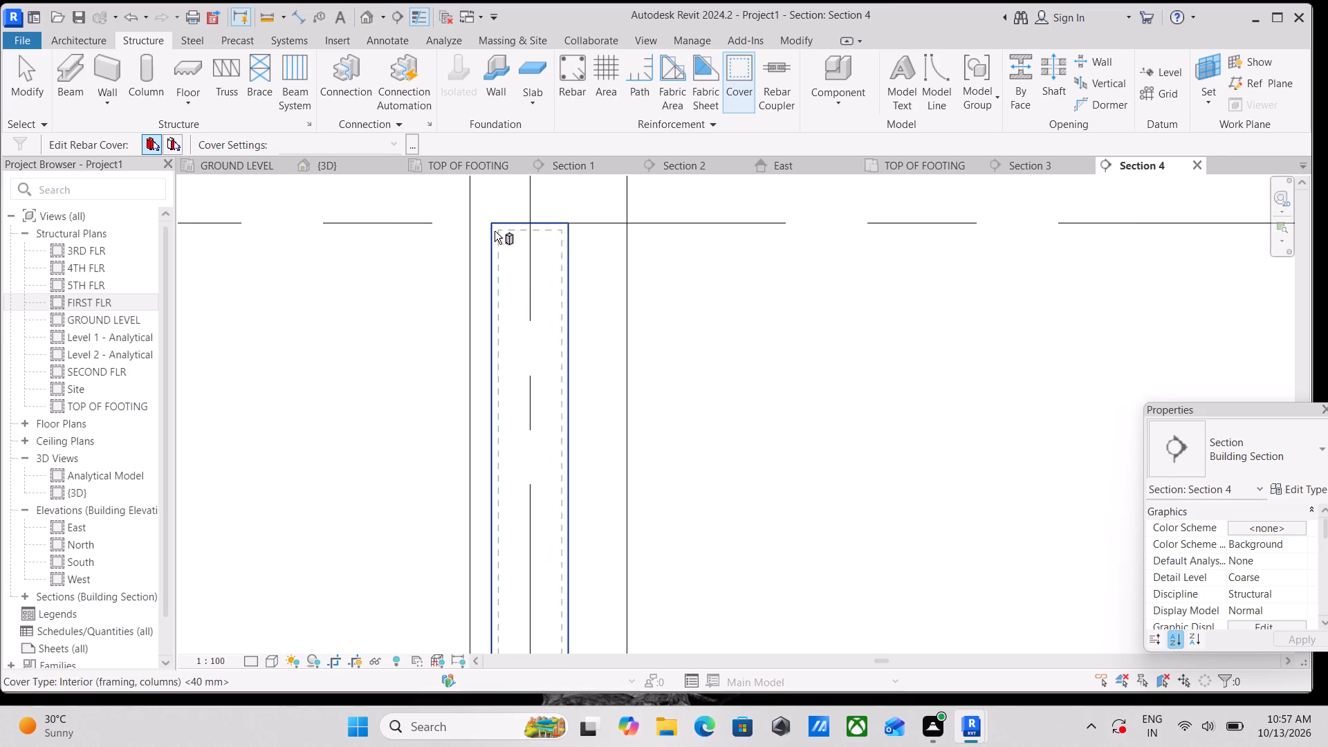
pyautogui.scroll(1, 495, 231)
pyautogui.click(501, 242)
pyautogui.scroll(-3, 510, 239)
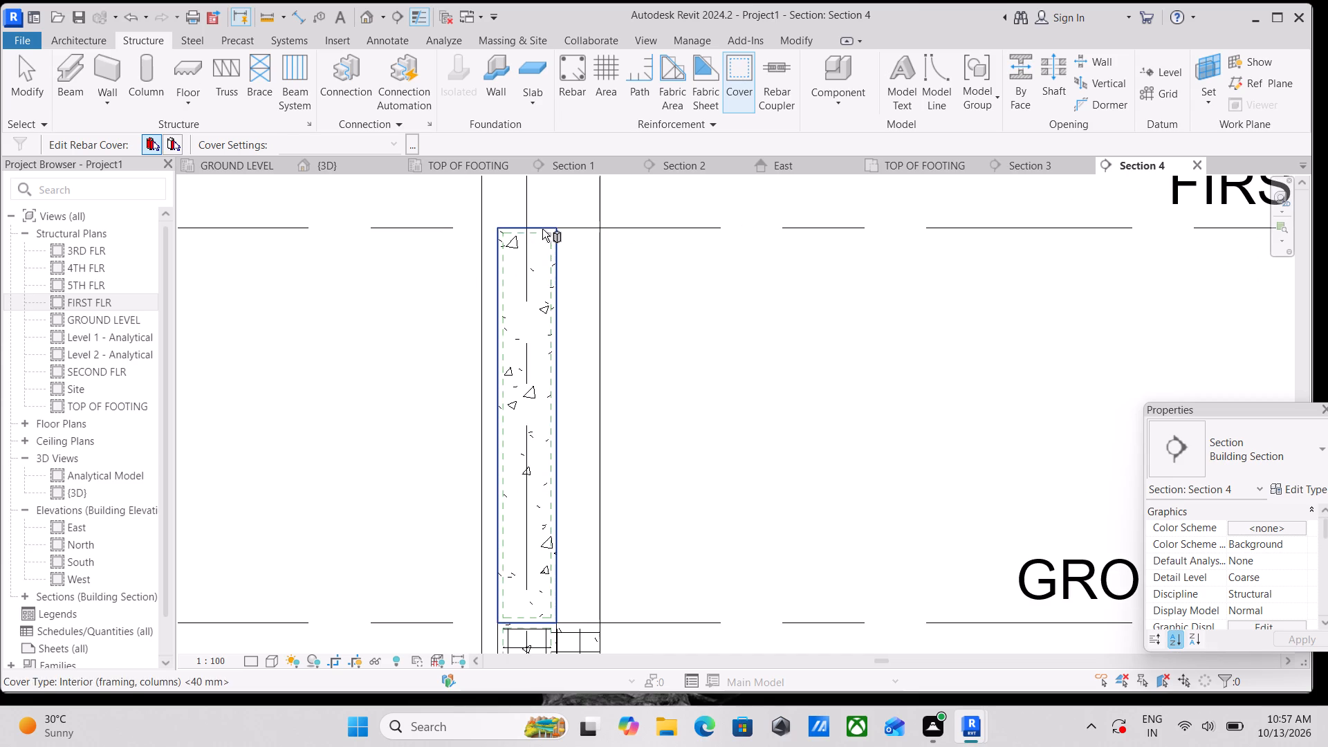
# Place a single 13M tie of rebar shape M_T1 horizontally across the column, just below its top at FIRST FLR.
pyautogui.click(571, 73)
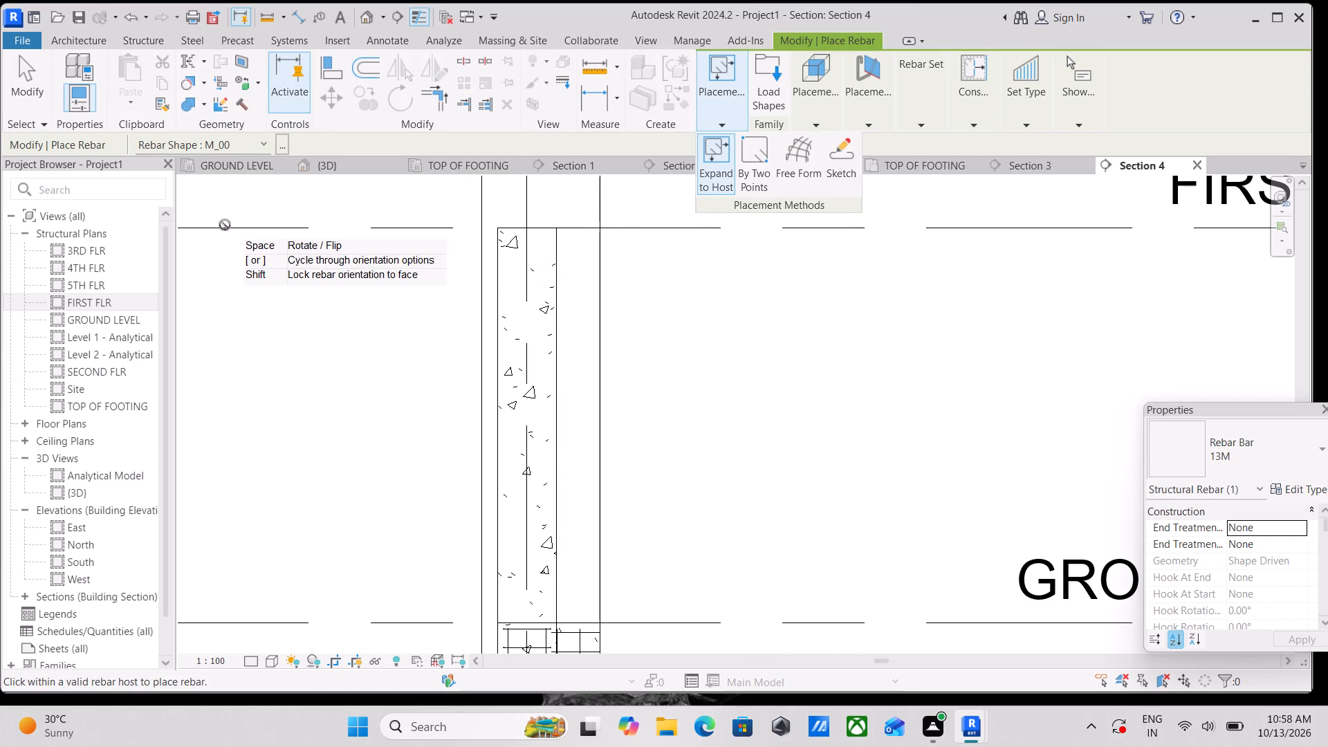
pyautogui.click(268, 140)
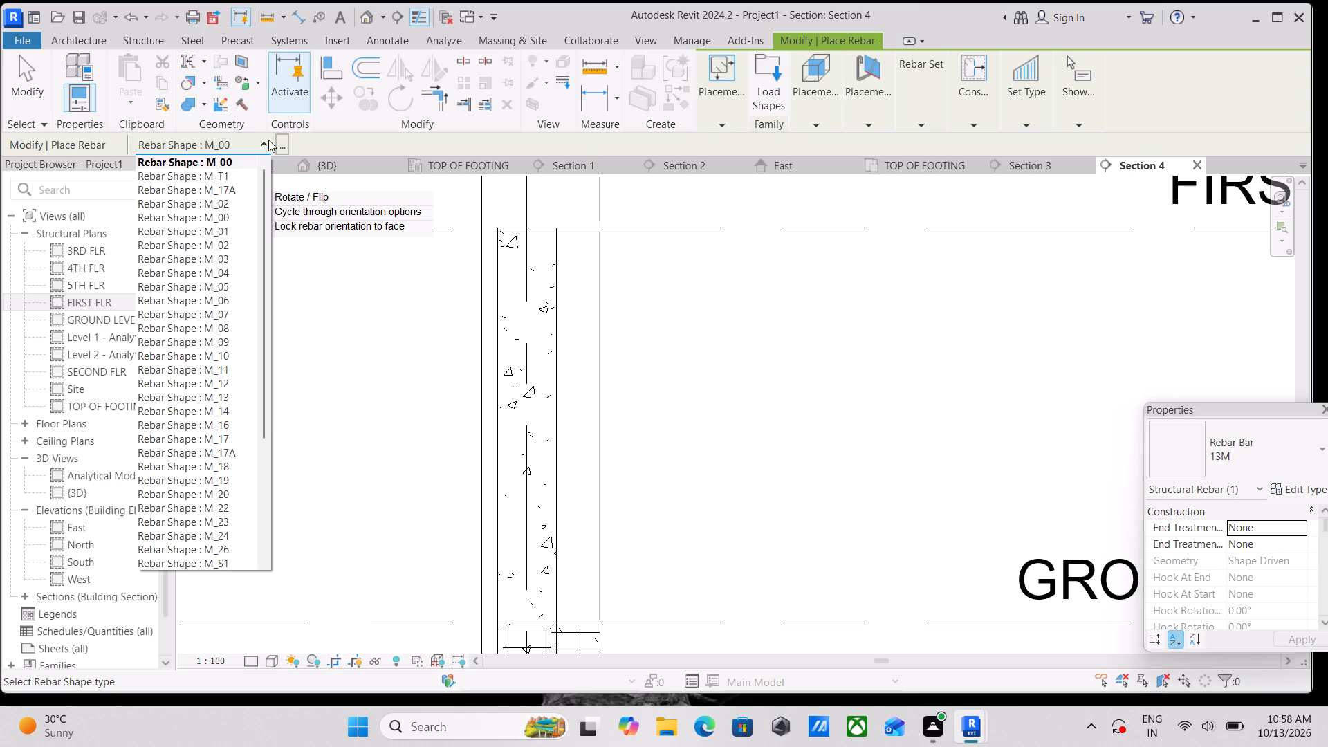
pyautogui.click(268, 140)
pyautogui.click(268, 140)
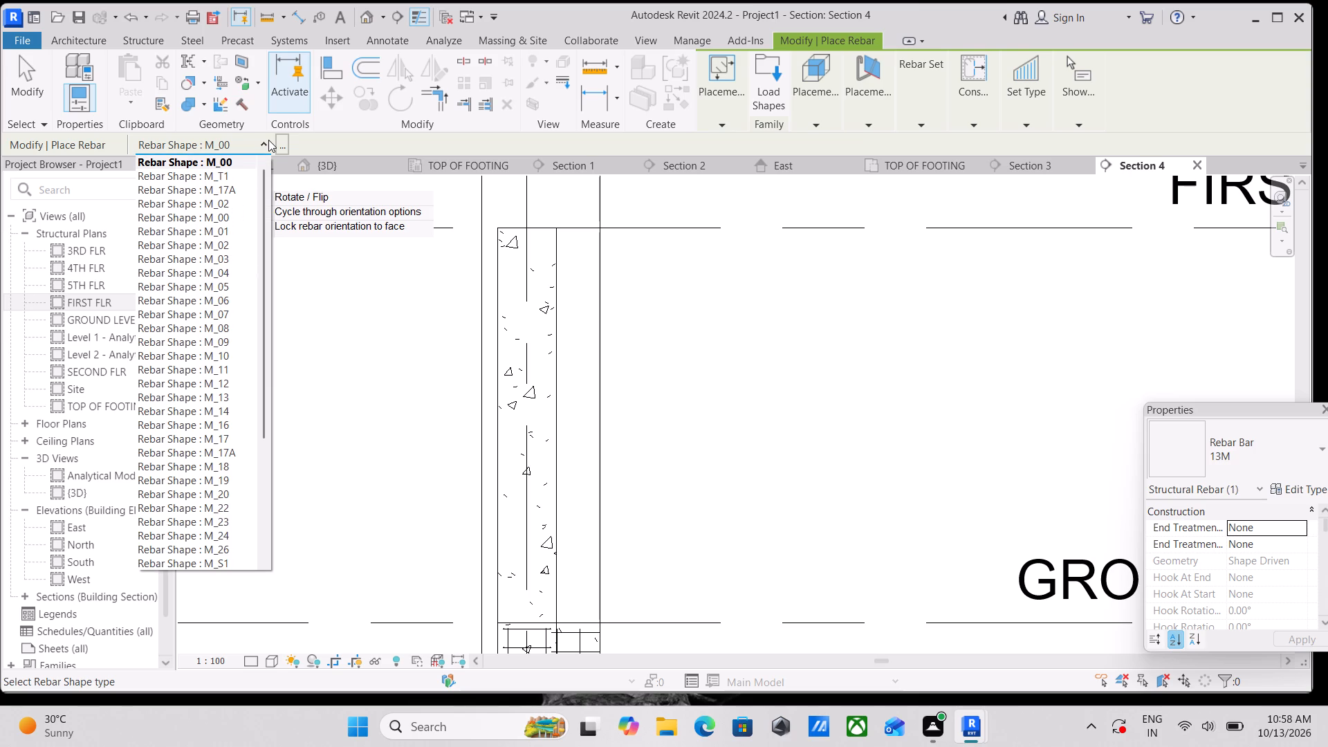
pyautogui.click(265, 141)
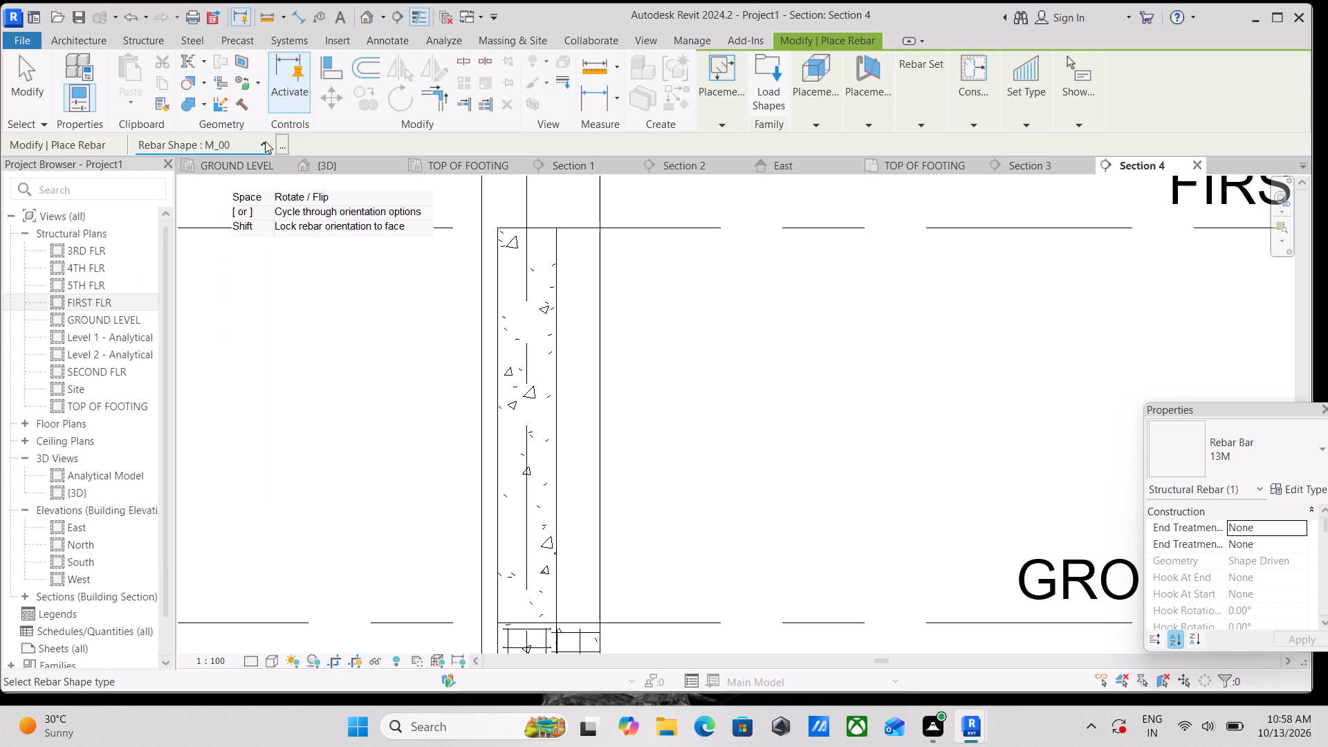
pyautogui.click(265, 141)
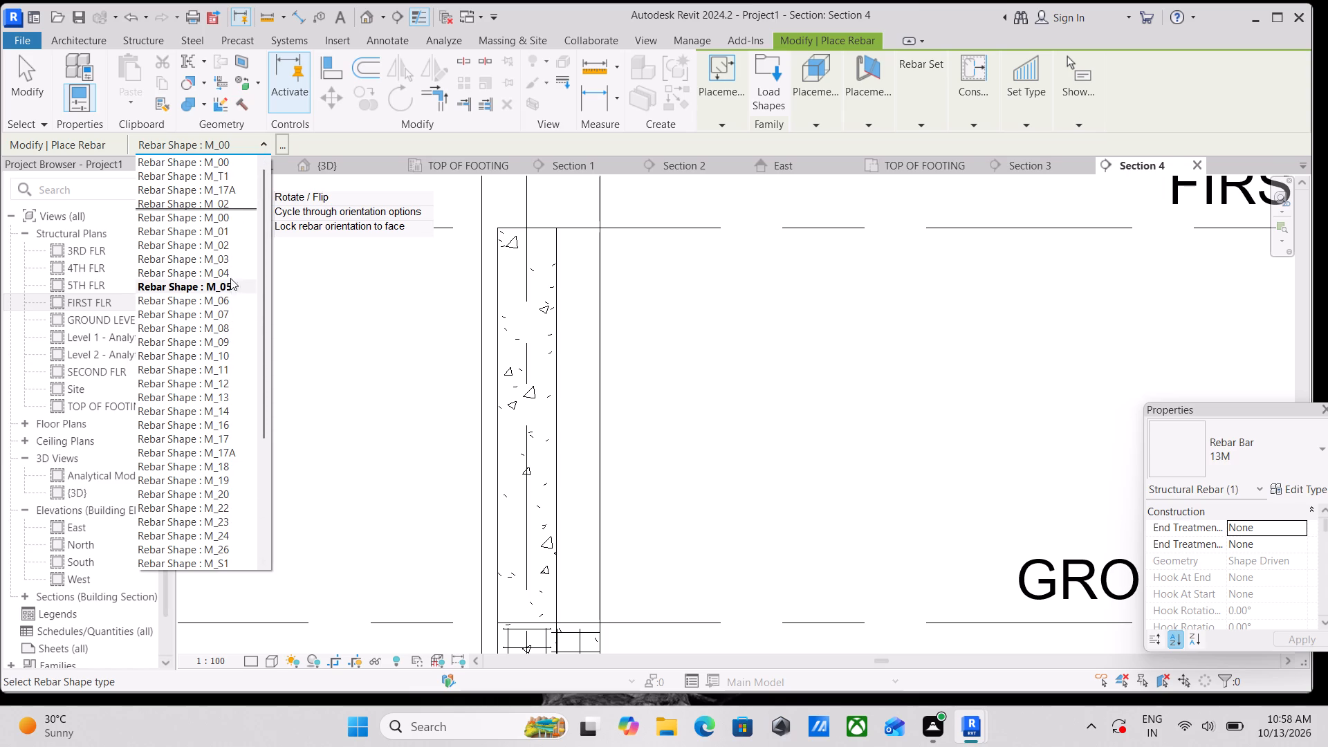
pyautogui.scroll(-2, 215, 407)
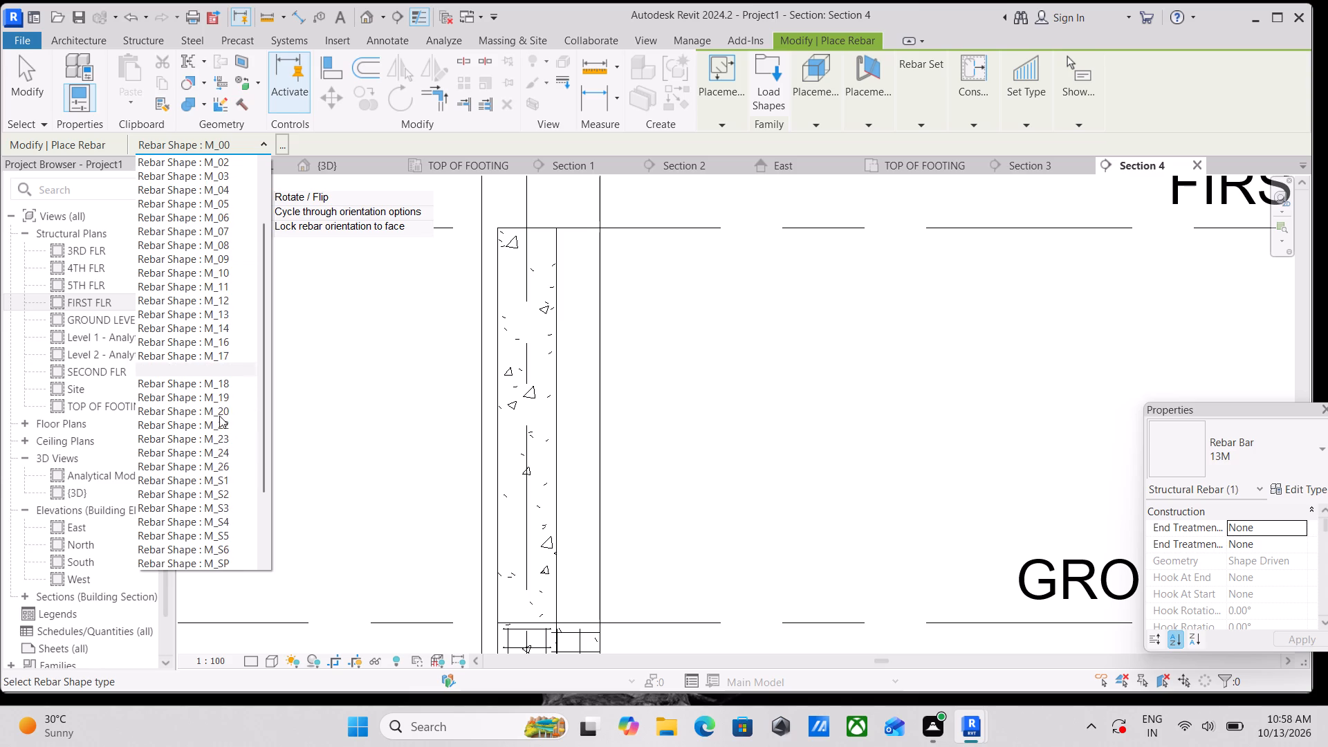
pyautogui.scroll(-8, 222, 355)
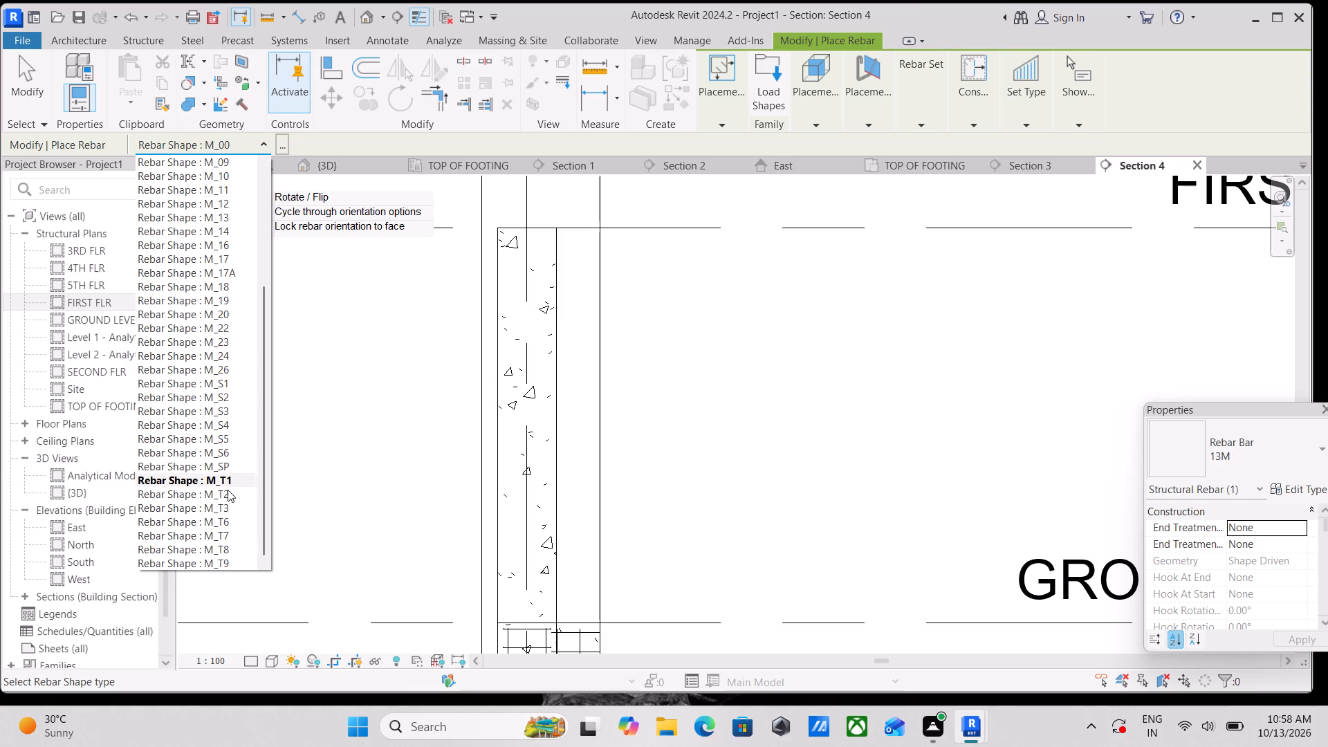
pyautogui.click(225, 480)
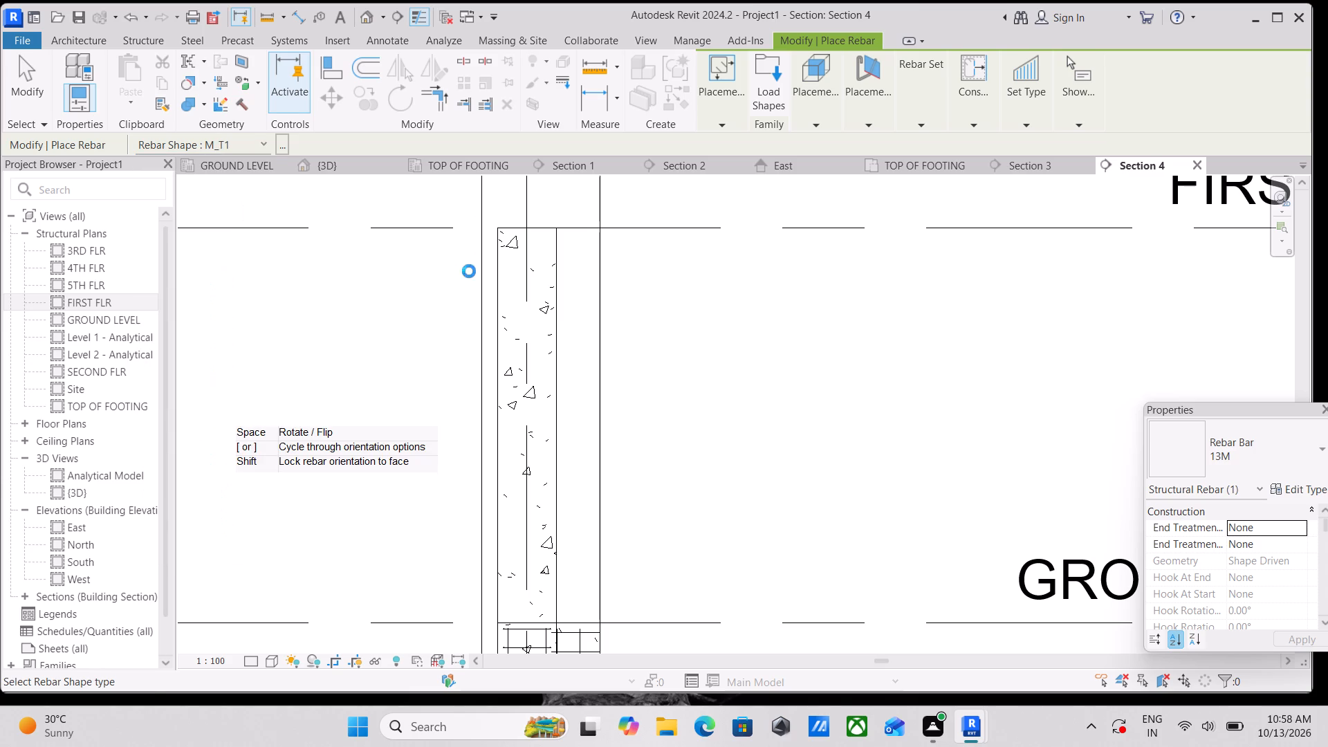
pyautogui.scroll(8, 525, 256)
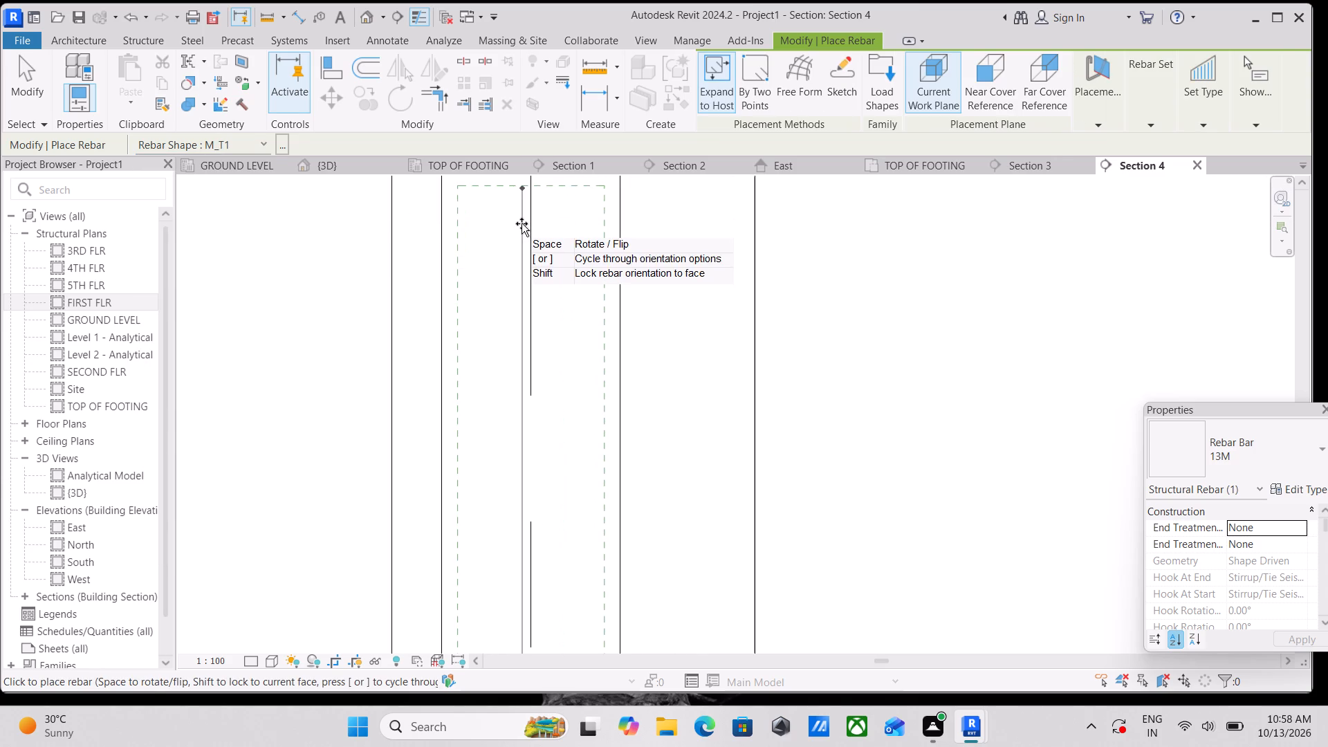
pyautogui.moveTo(521, 230); pyautogui.dragTo(509, 349, button='middle')
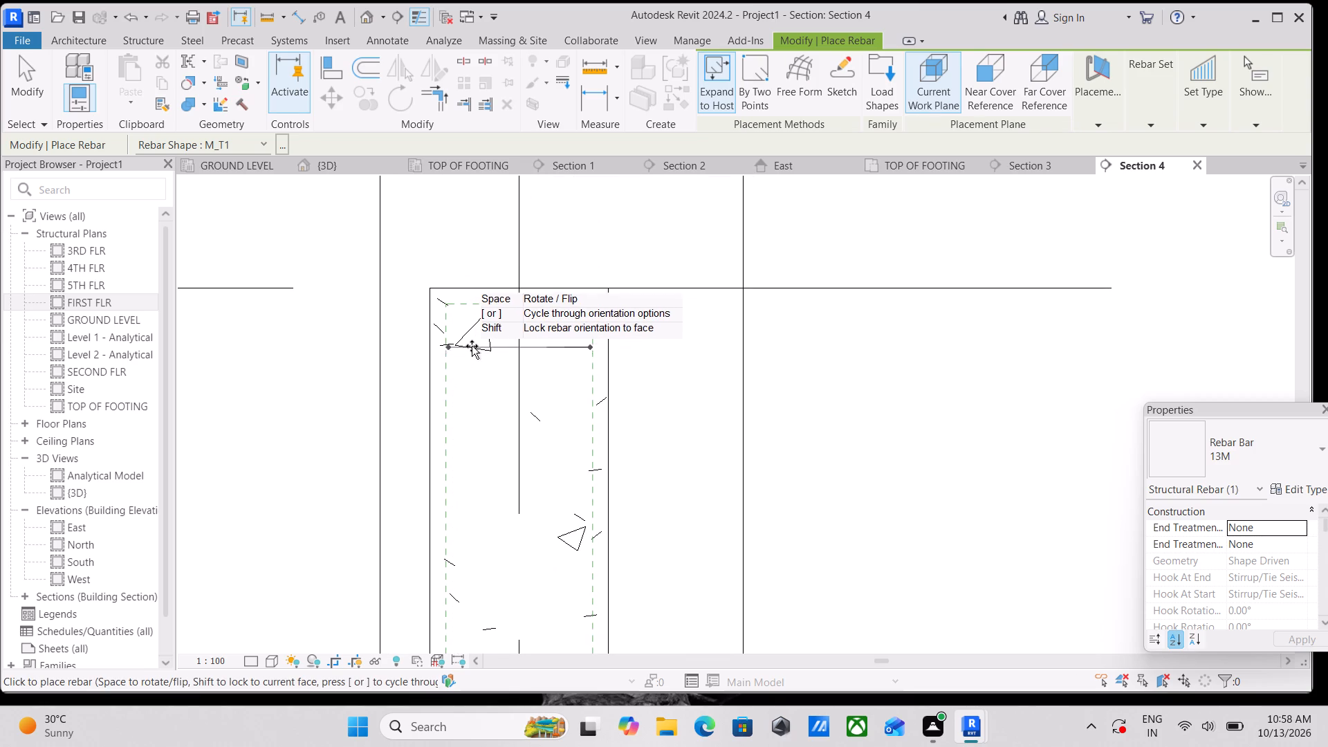
pyautogui.click(477, 340)
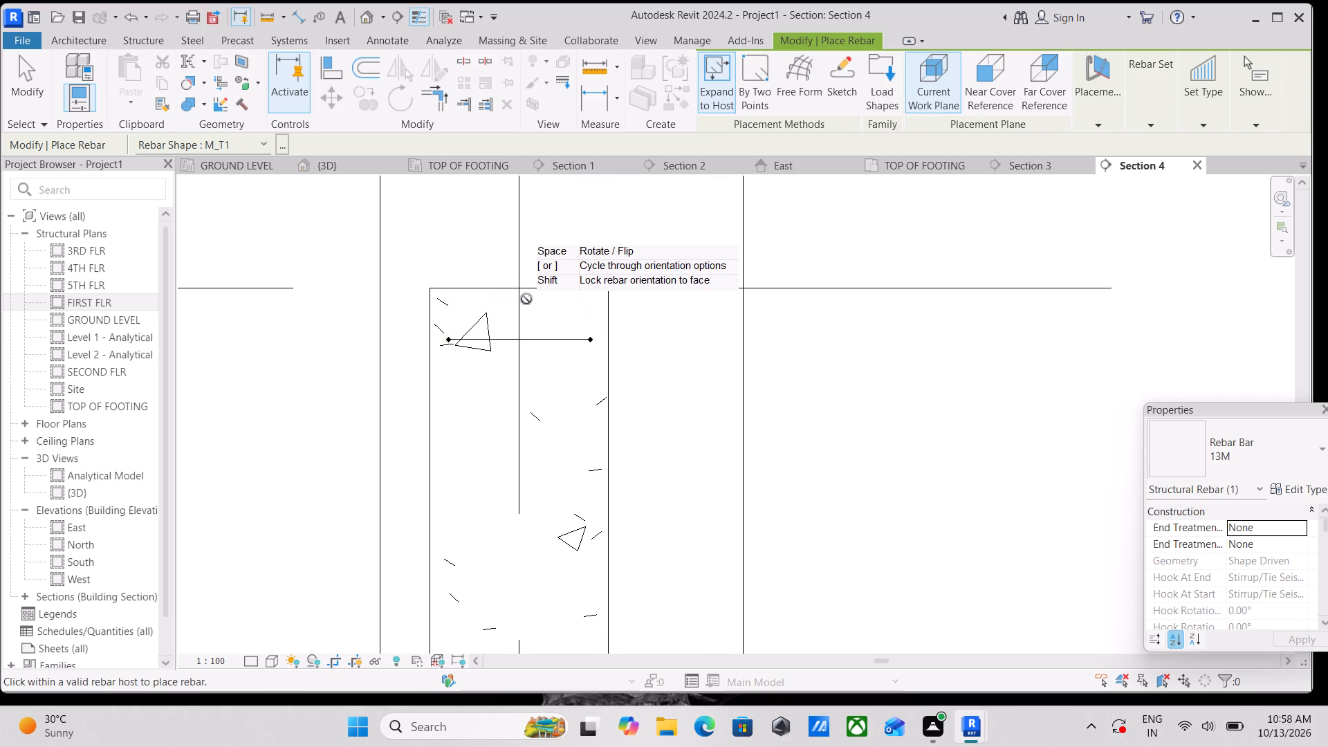
pyautogui.press('Escape')
# Set the new column tie's view visibility so it also shows unobscured in the {3D} view.
pyautogui.scroll(3, 528, 319)
pyautogui.click(582, 351)
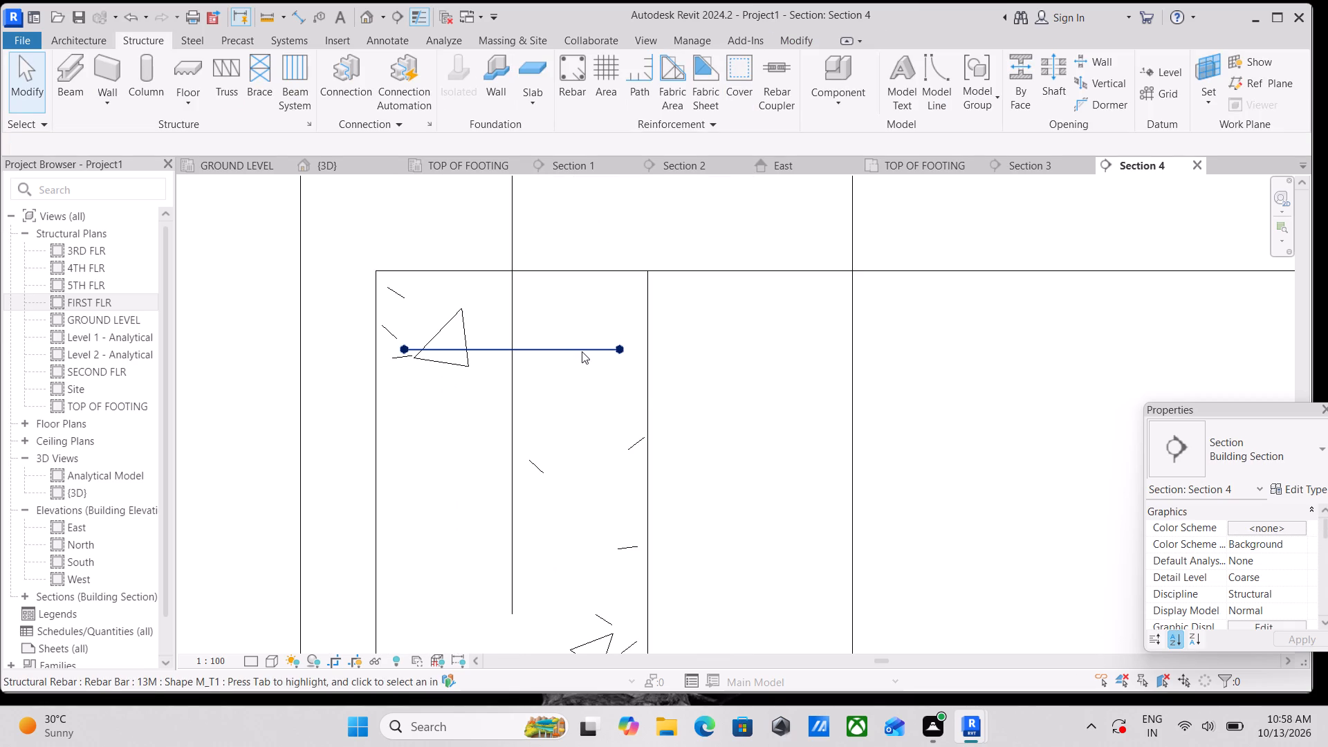
pyautogui.scroll(-2, 1170, 502)
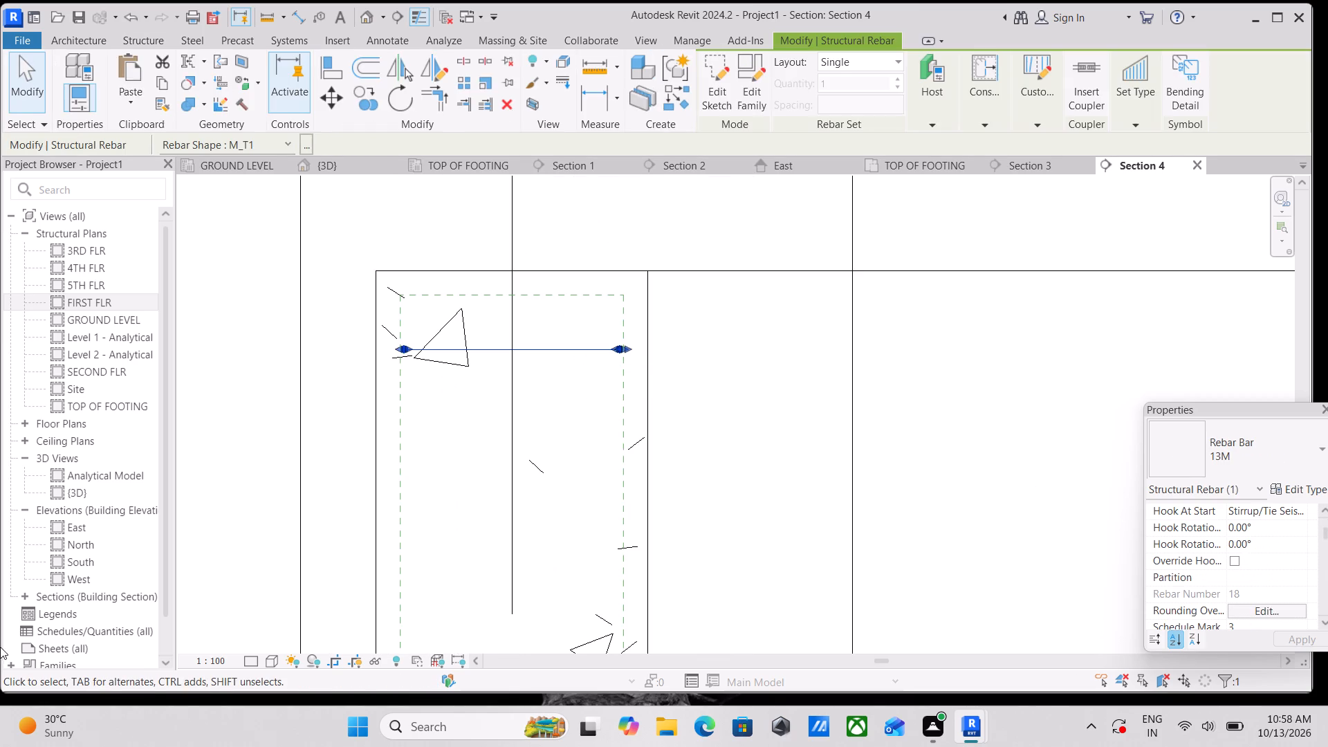
pyautogui.scroll(1, 1278, 599)
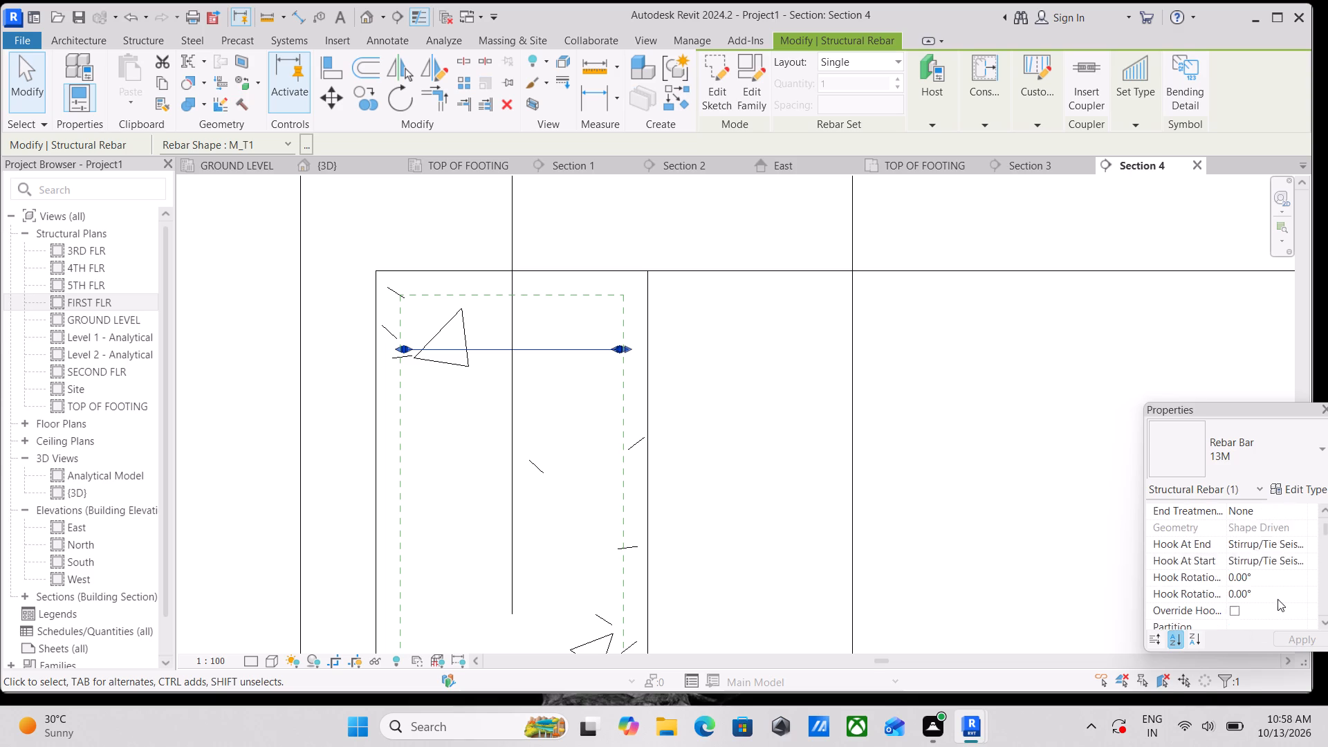
pyautogui.scroll(5, 1278, 599)
pyautogui.scroll(-3, 1273, 594)
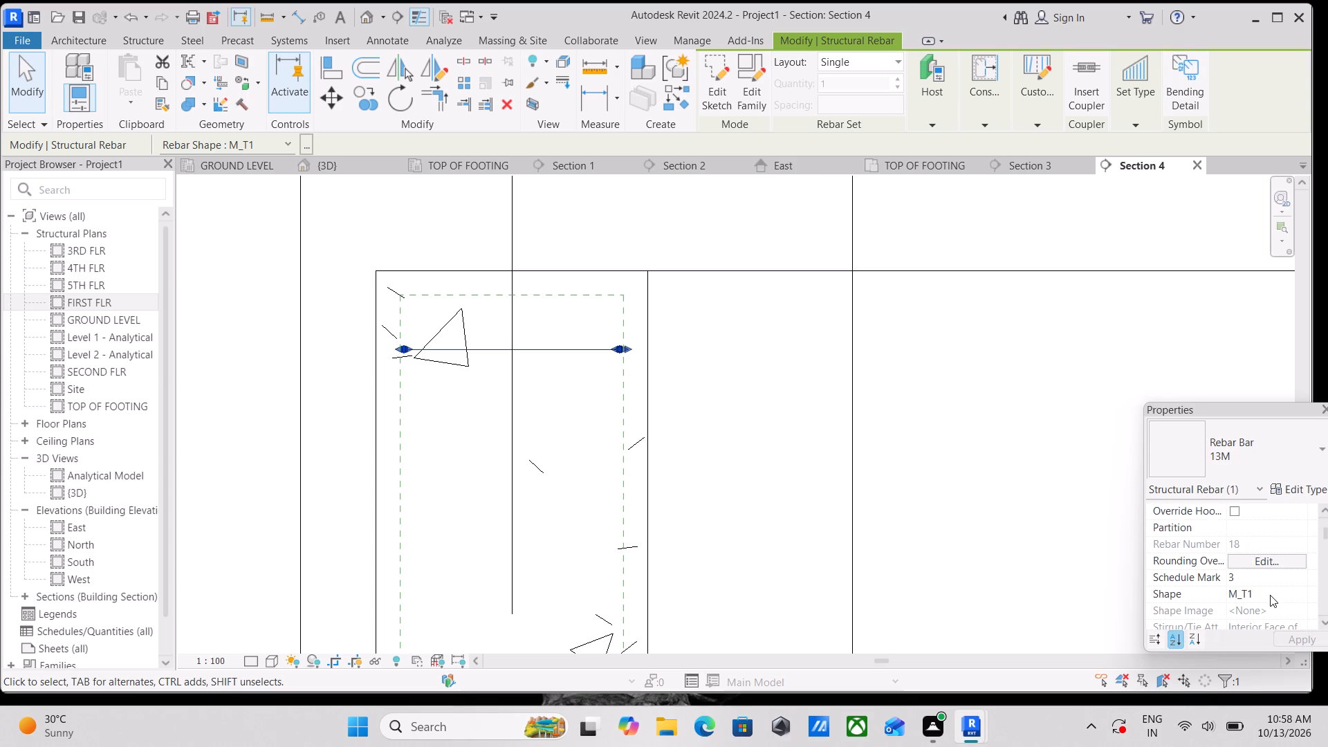
pyautogui.scroll(5, 1241, 588)
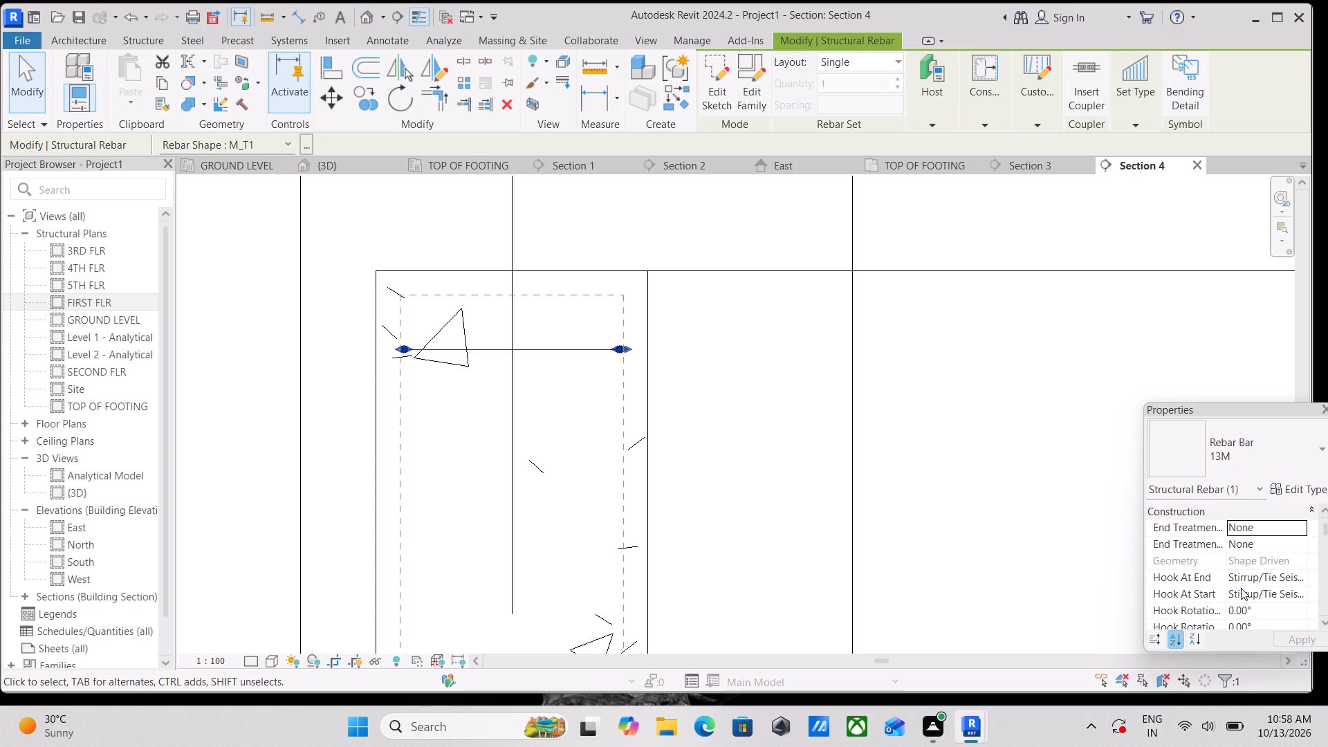
pyautogui.scroll(1, 1242, 588)
pyautogui.scroll(-6, 1242, 588)
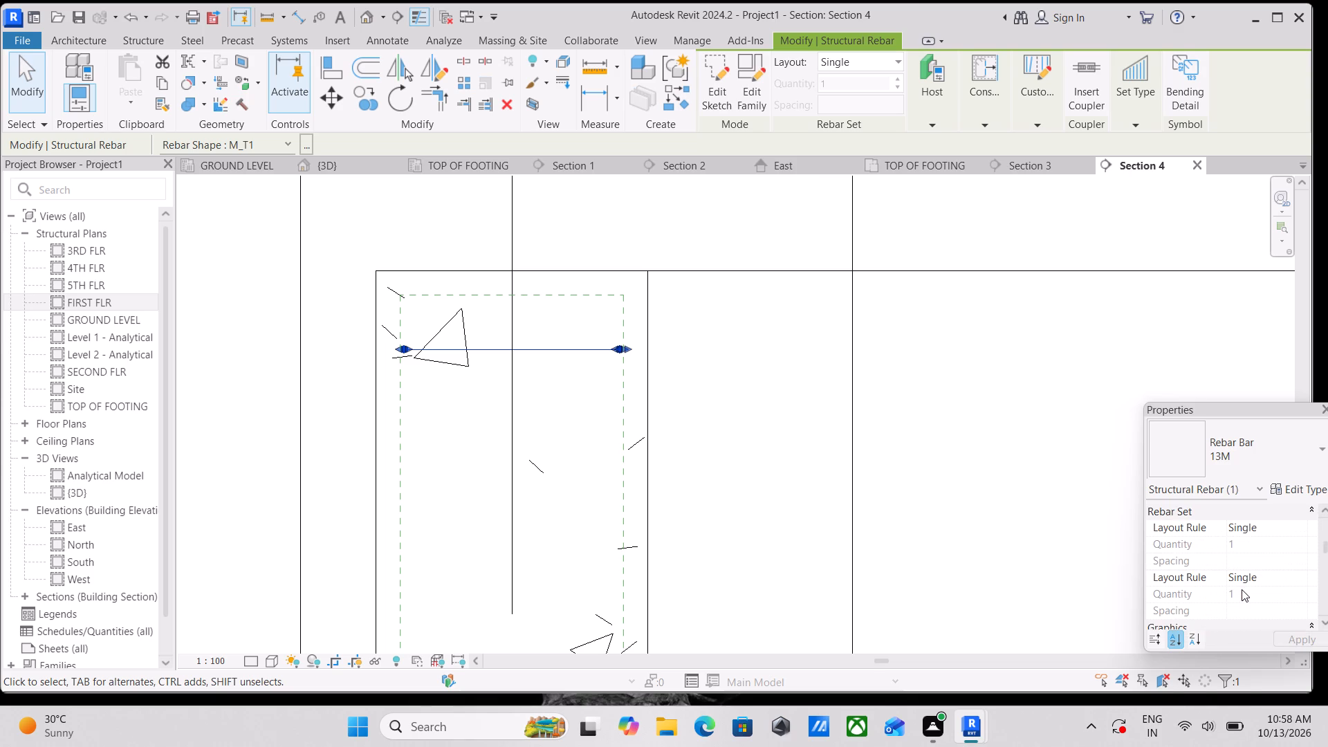
pyautogui.click(1245, 594)
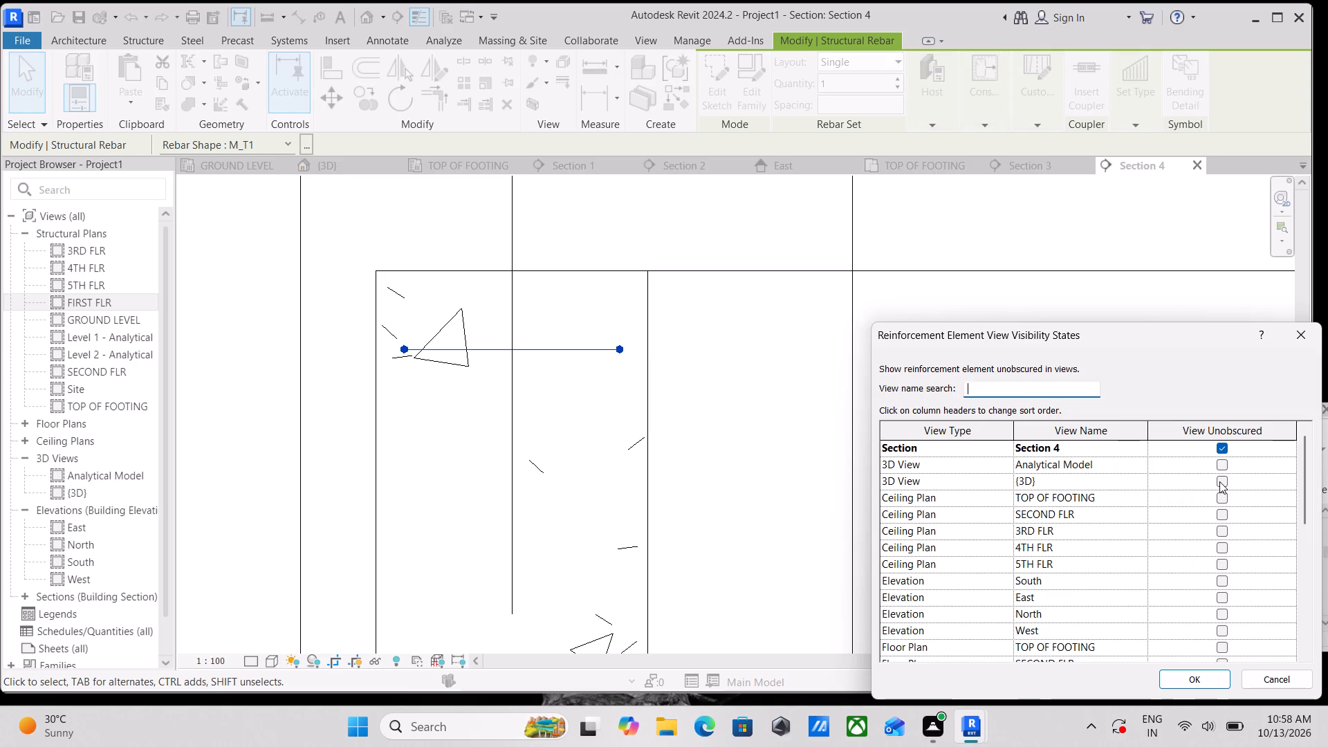
pyautogui.click(1219, 481)
pyautogui.click(1208, 682)
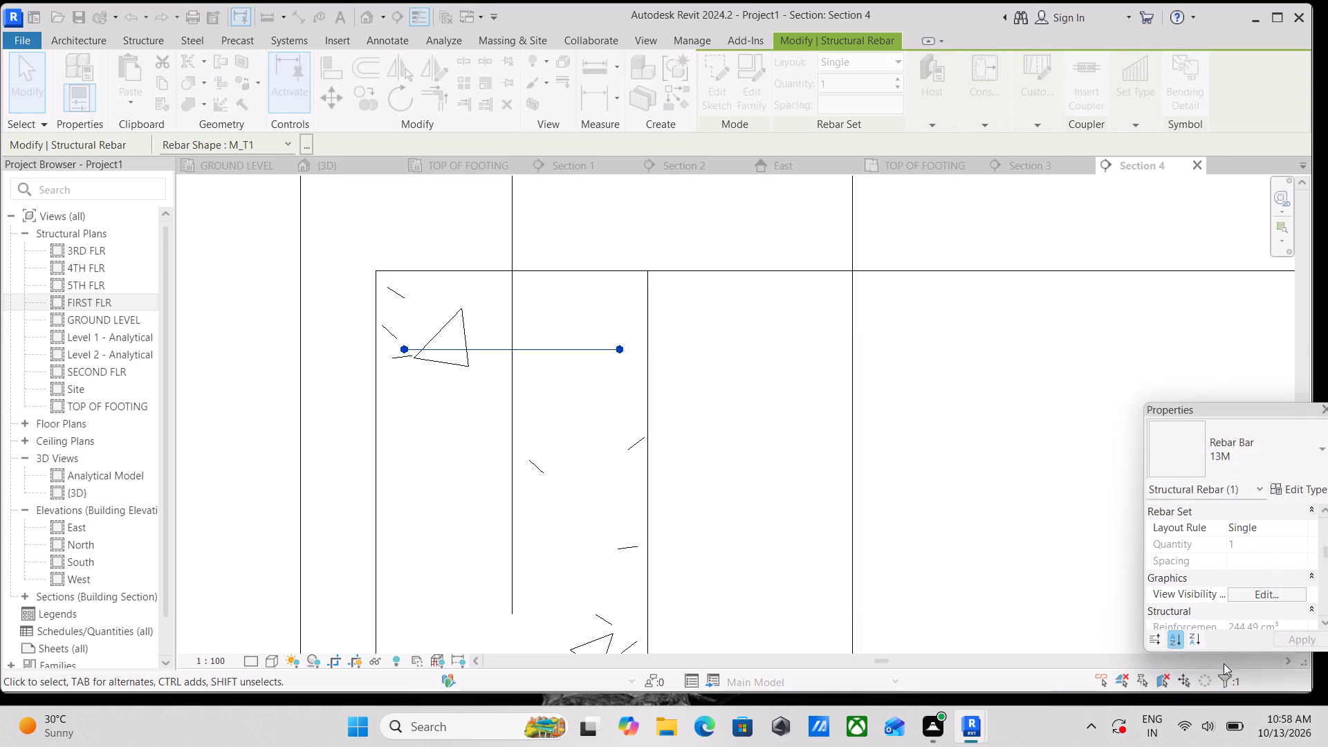
# Set the detail level of the Section 4 view to Fine.
pyautogui.click(273, 663)
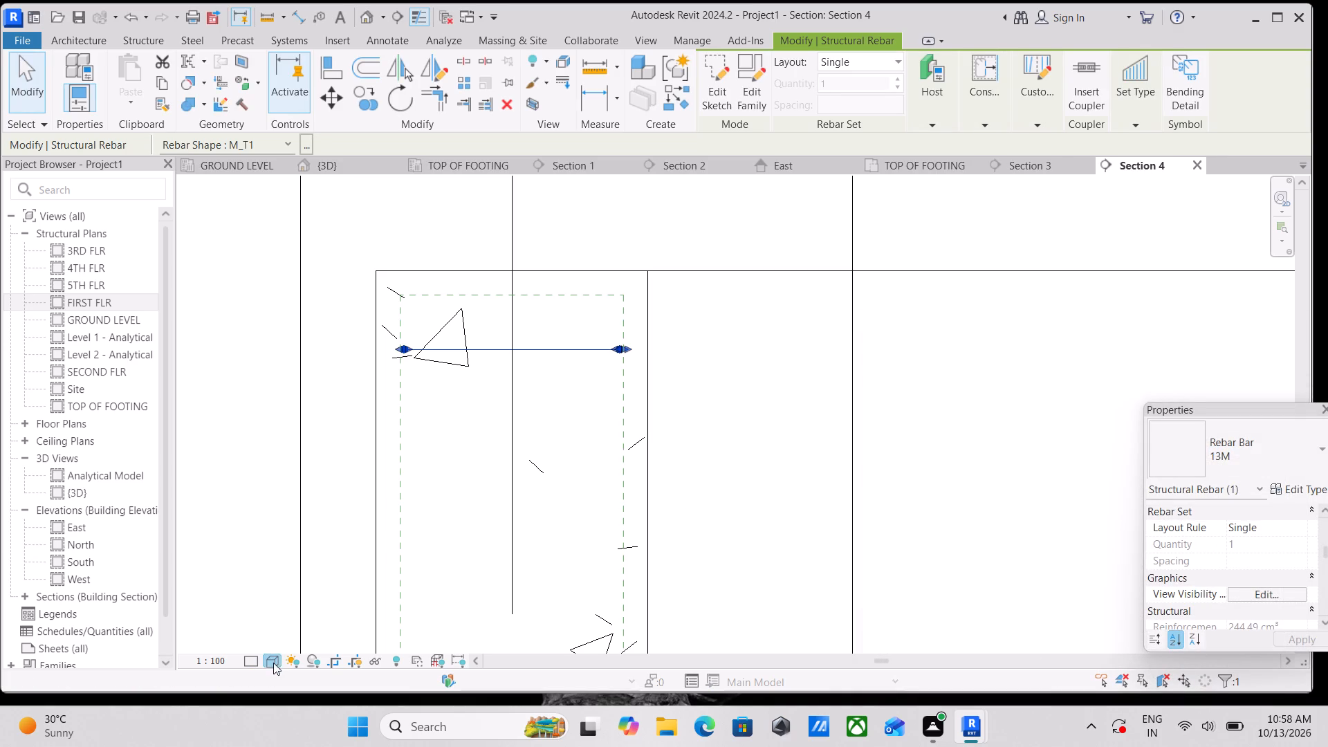
pyautogui.click(251, 661)
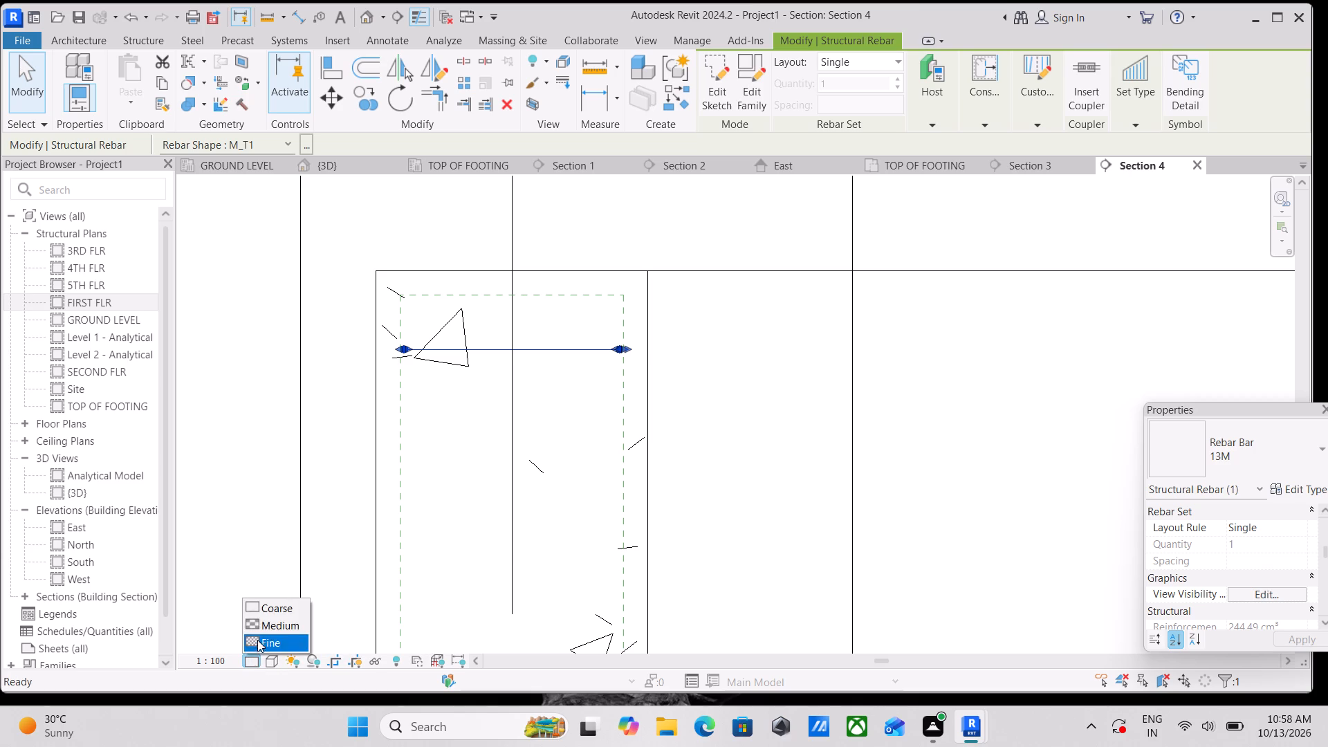
pyautogui.click(257, 634)
pyautogui.scroll(3, 573, 377)
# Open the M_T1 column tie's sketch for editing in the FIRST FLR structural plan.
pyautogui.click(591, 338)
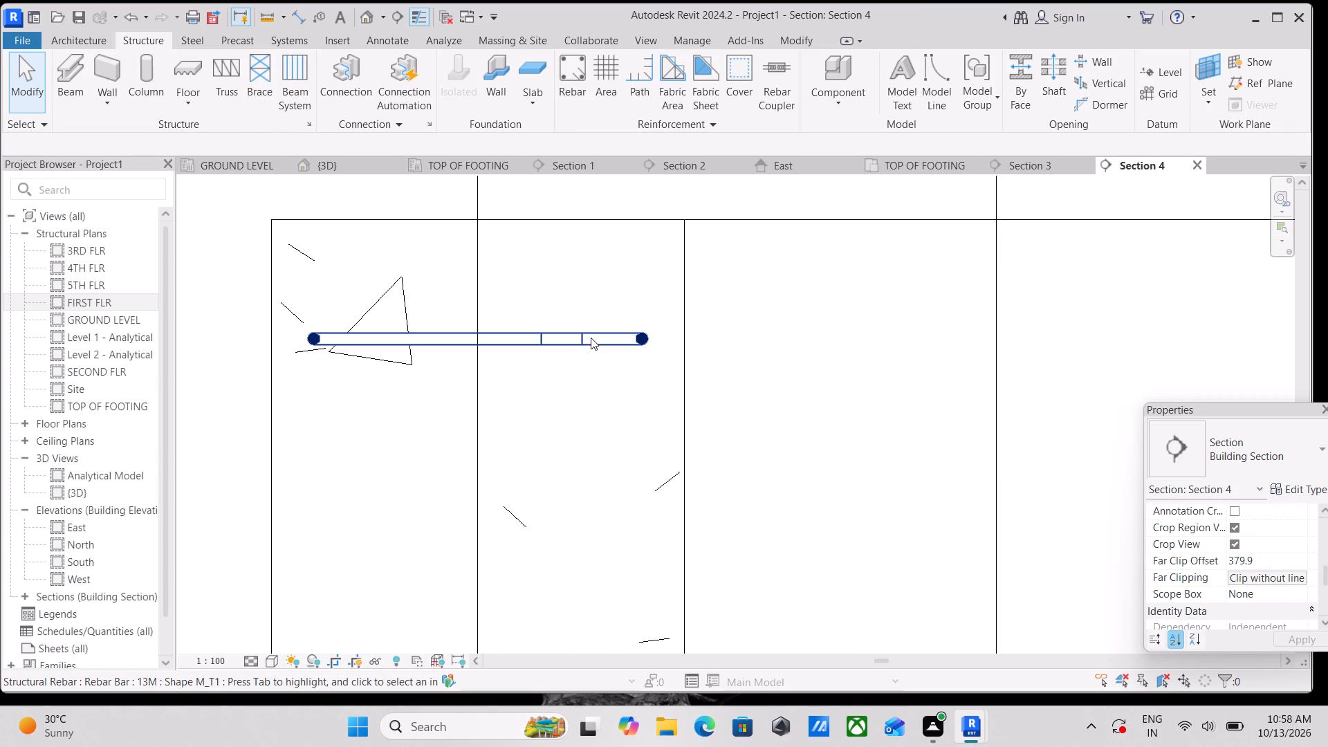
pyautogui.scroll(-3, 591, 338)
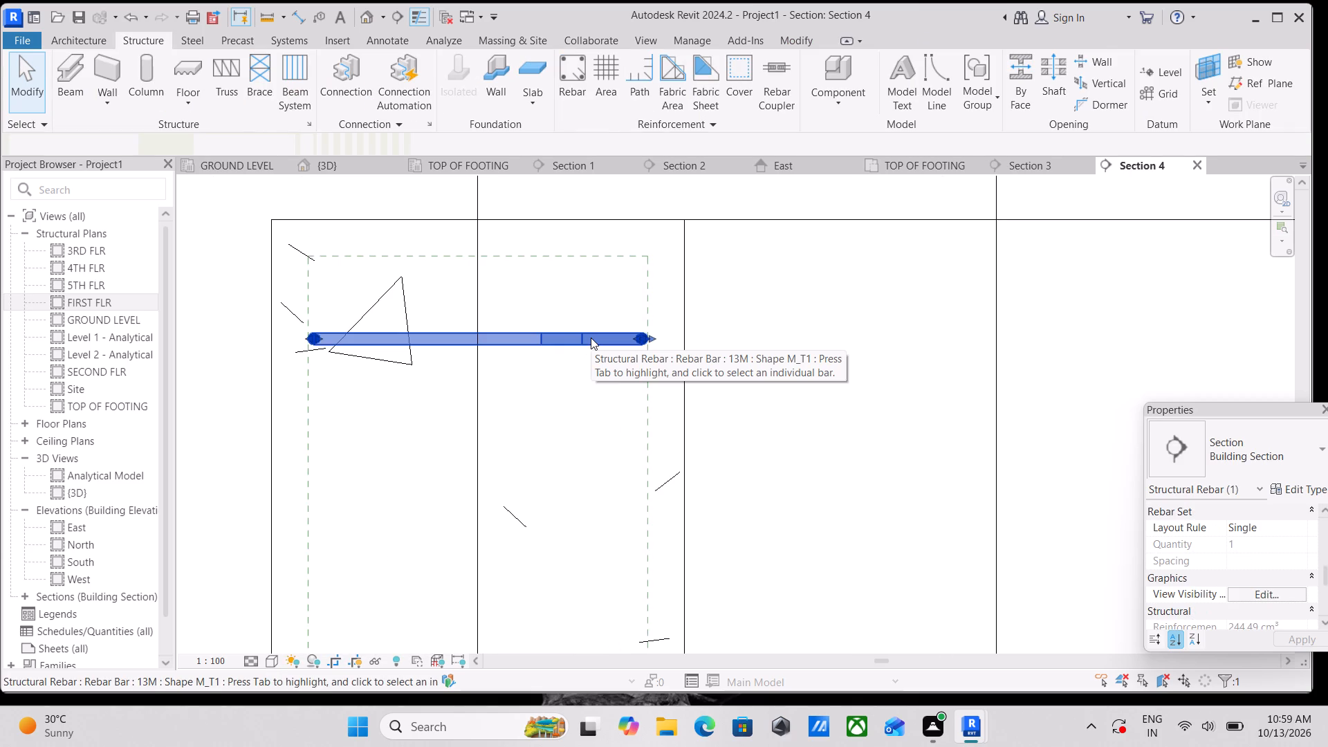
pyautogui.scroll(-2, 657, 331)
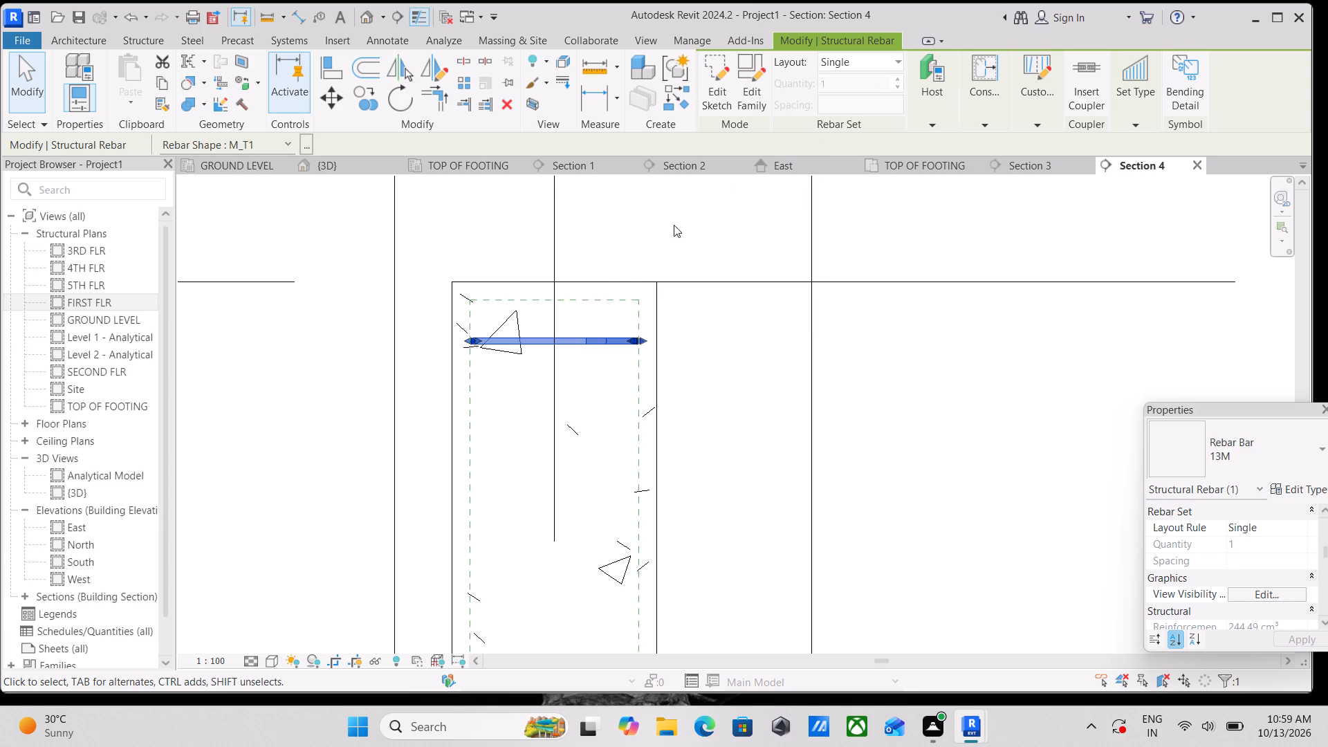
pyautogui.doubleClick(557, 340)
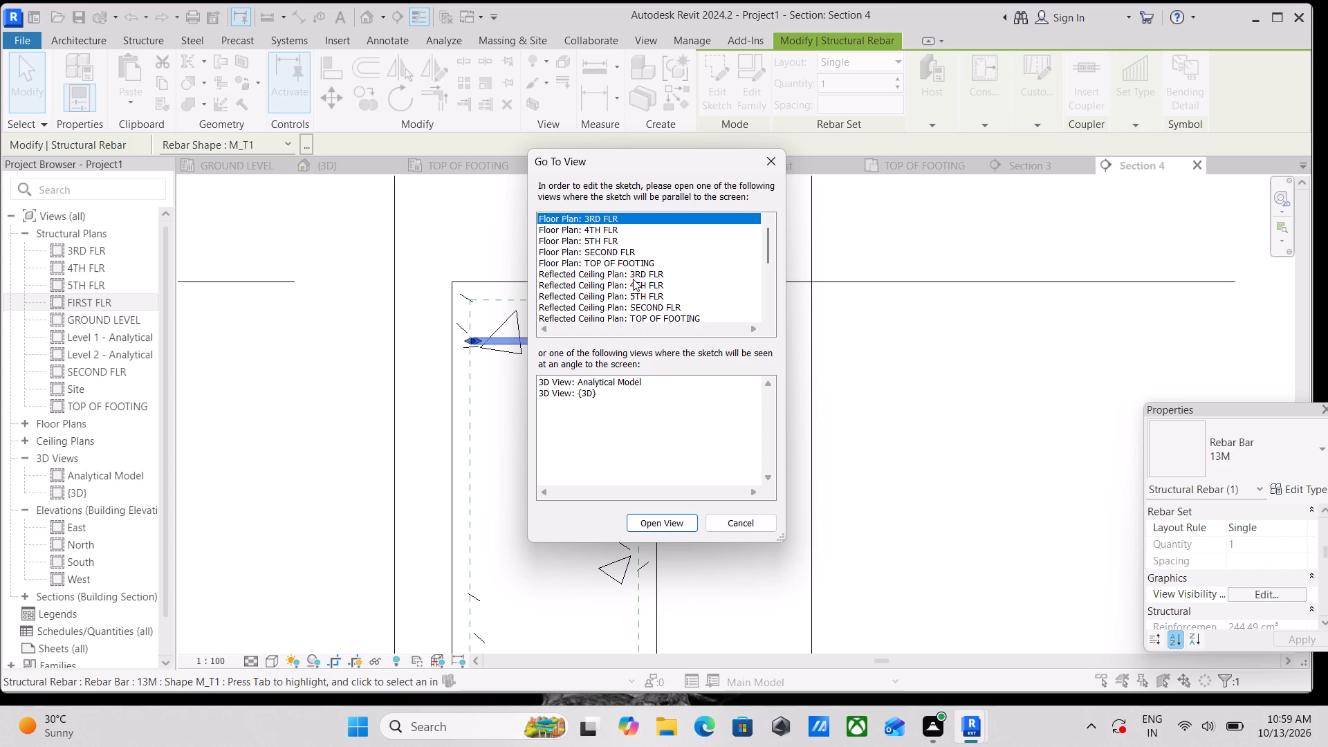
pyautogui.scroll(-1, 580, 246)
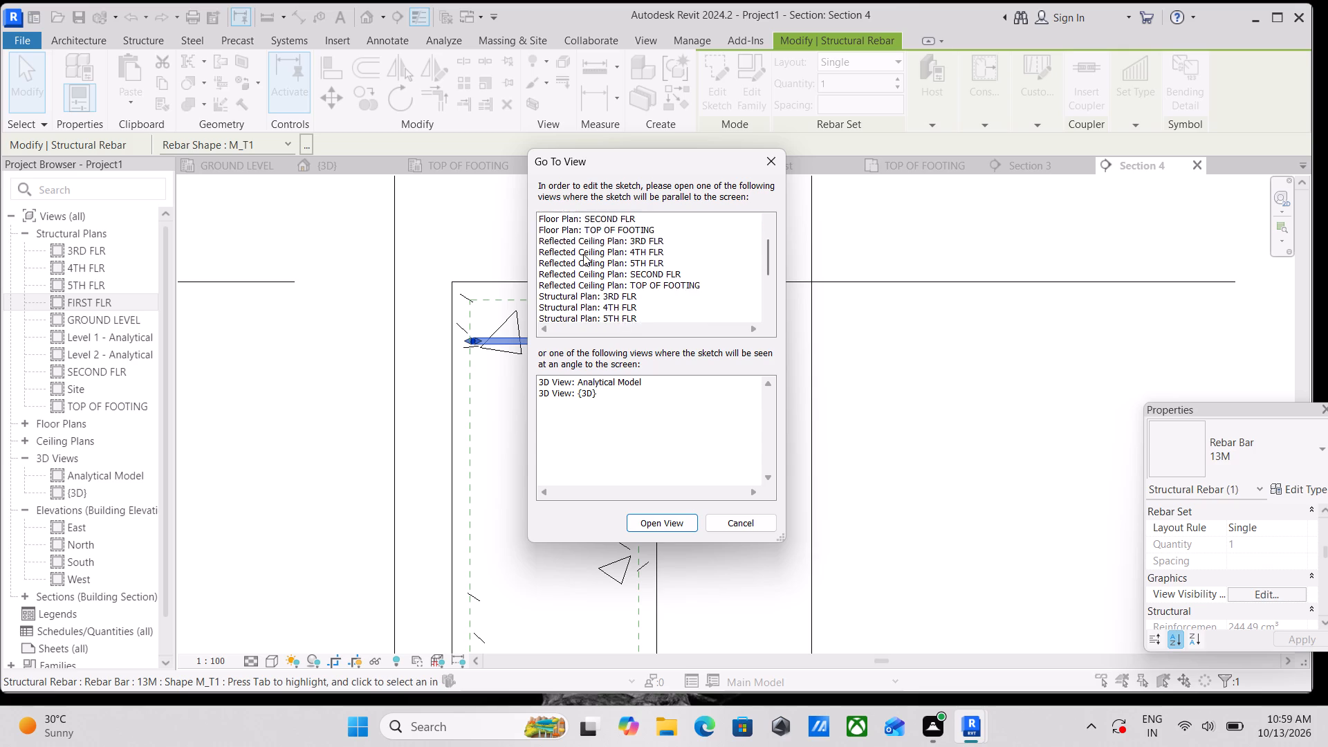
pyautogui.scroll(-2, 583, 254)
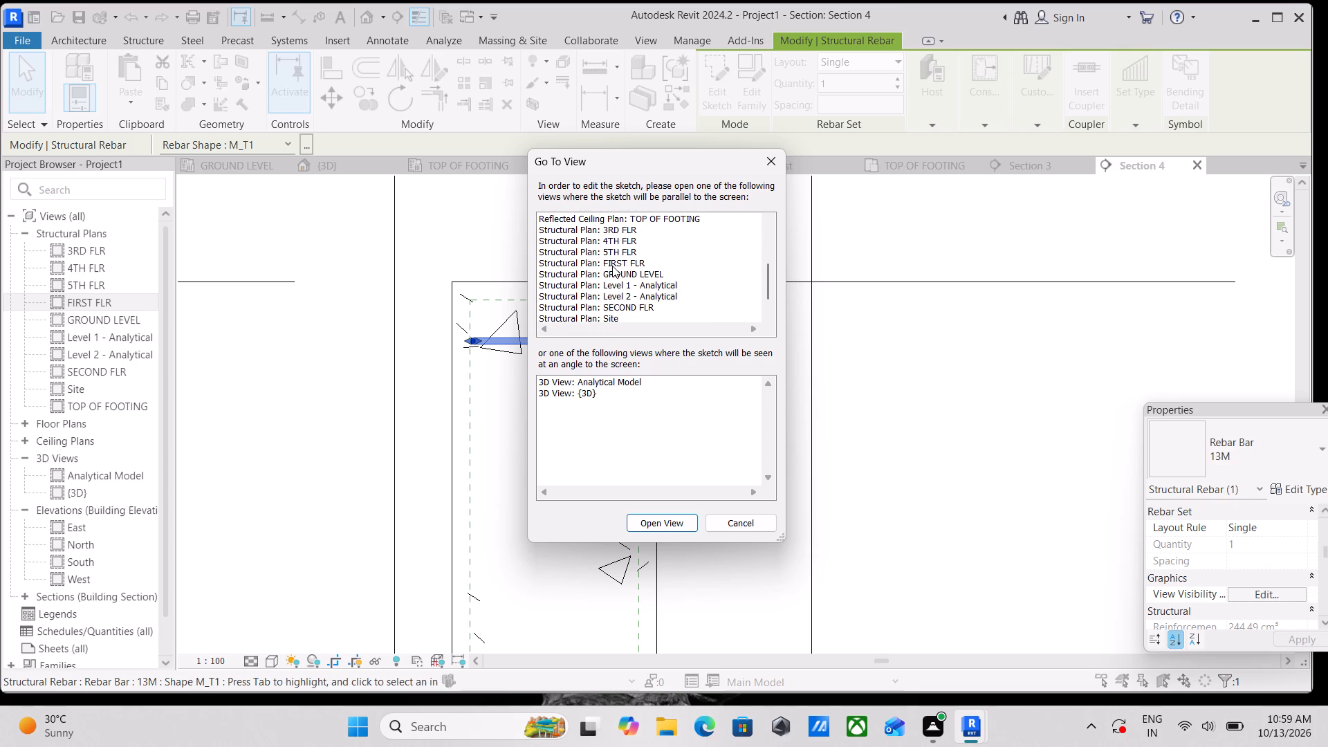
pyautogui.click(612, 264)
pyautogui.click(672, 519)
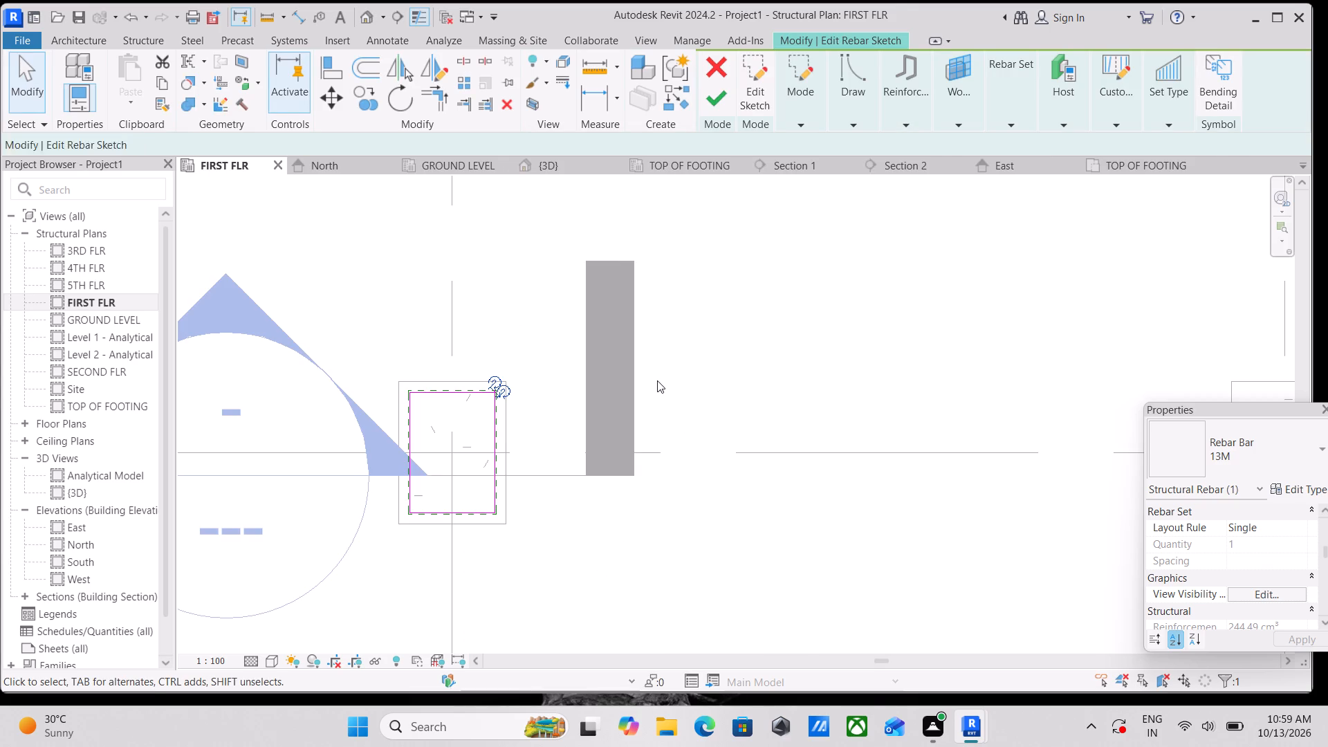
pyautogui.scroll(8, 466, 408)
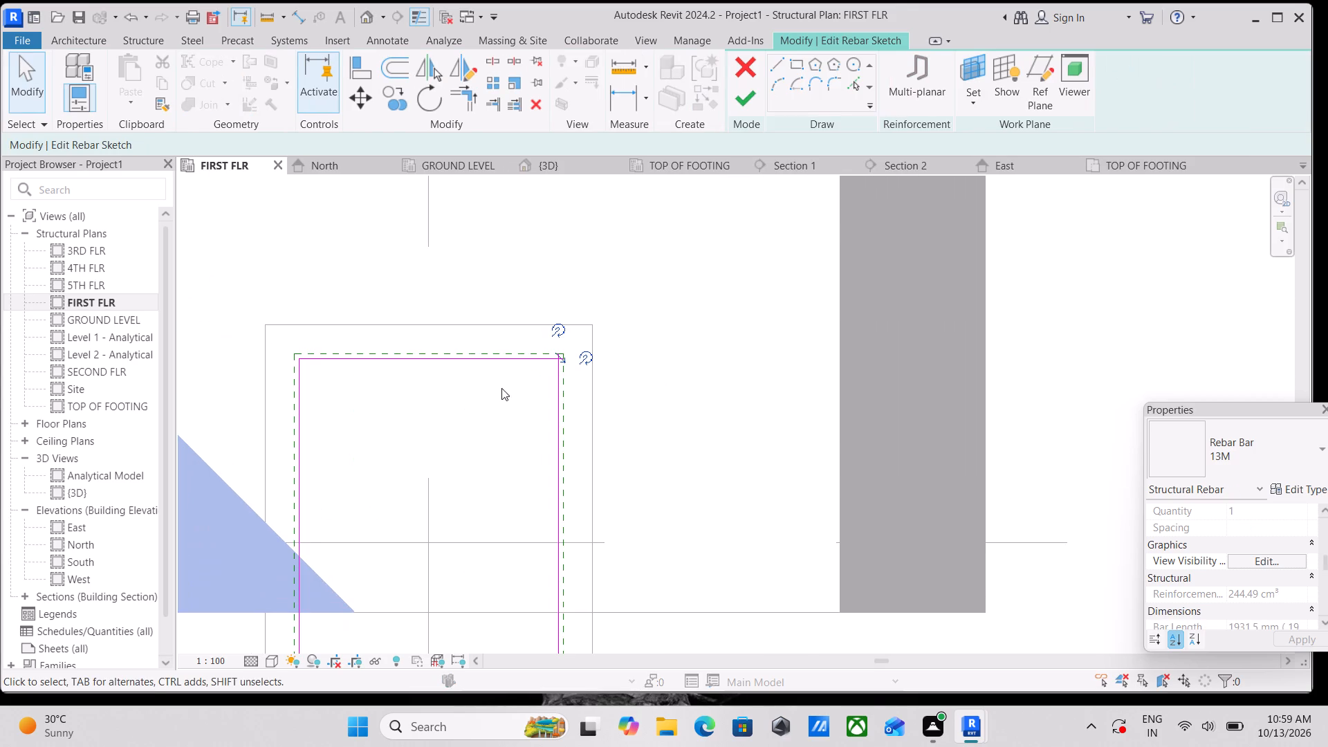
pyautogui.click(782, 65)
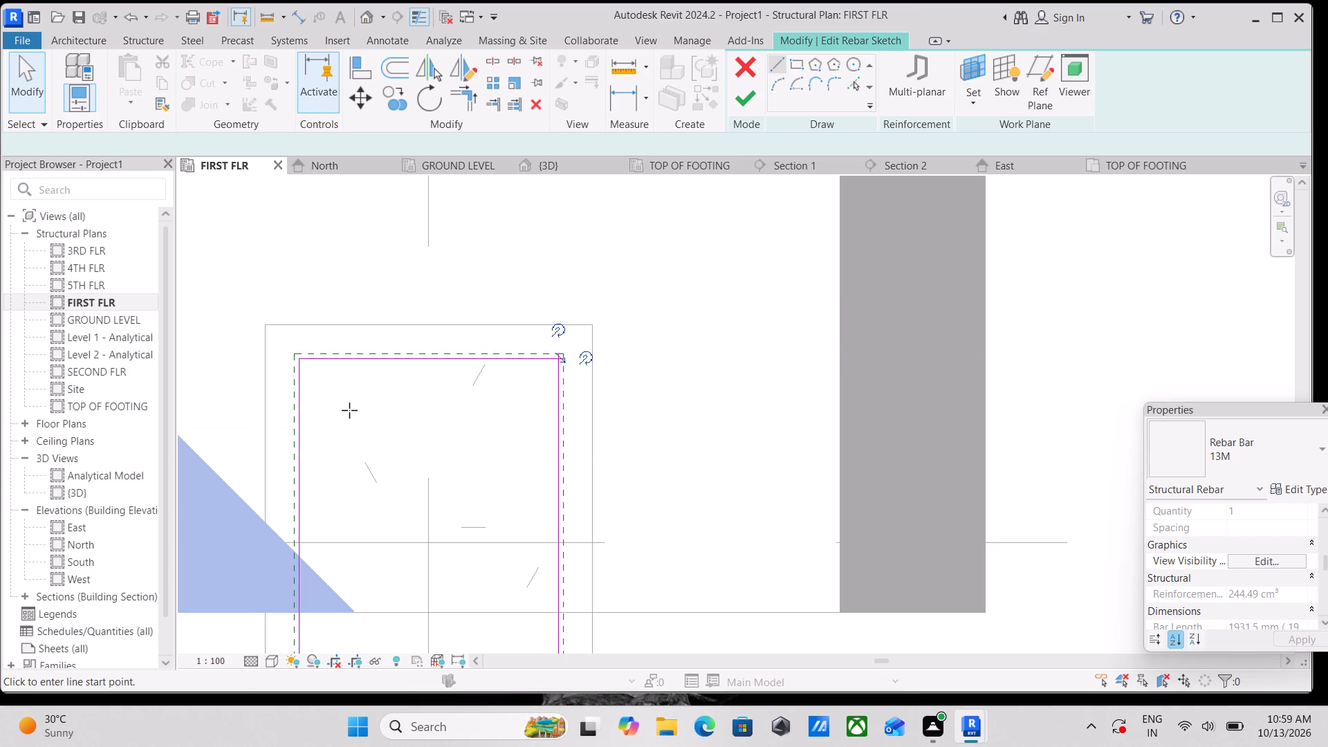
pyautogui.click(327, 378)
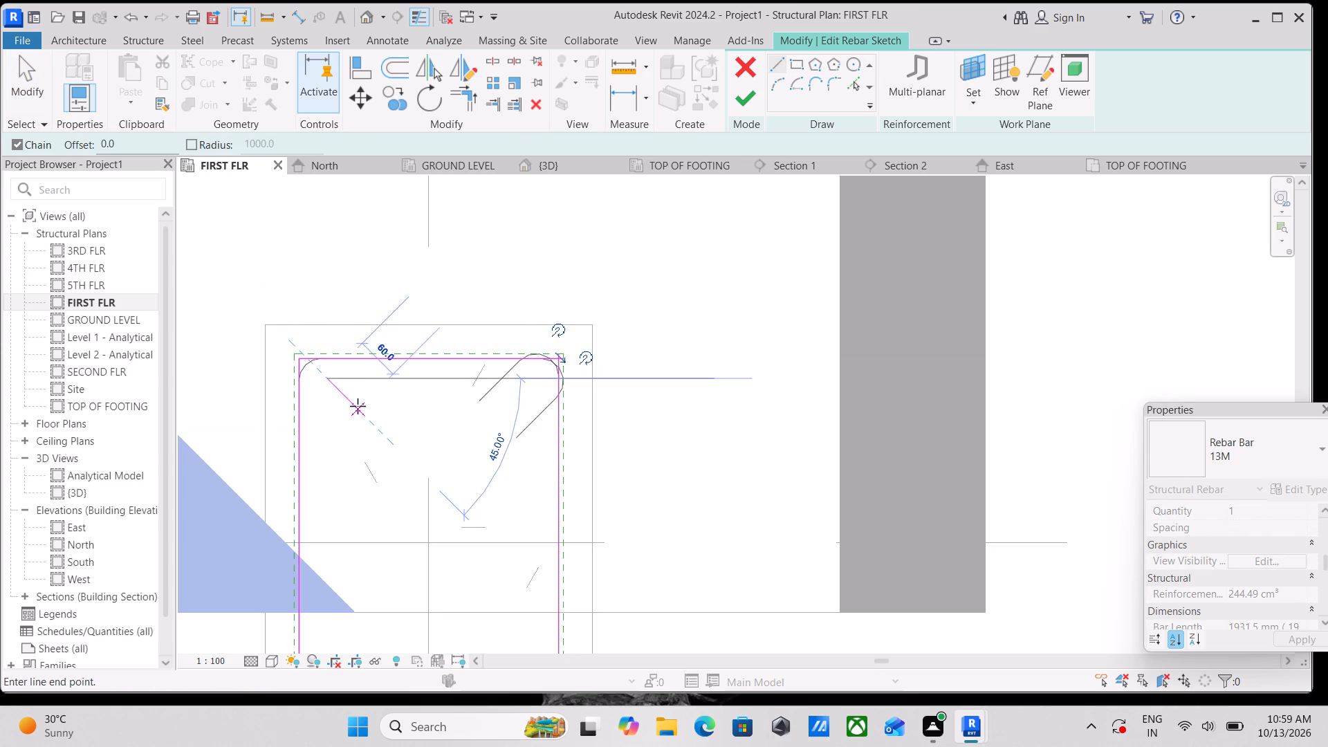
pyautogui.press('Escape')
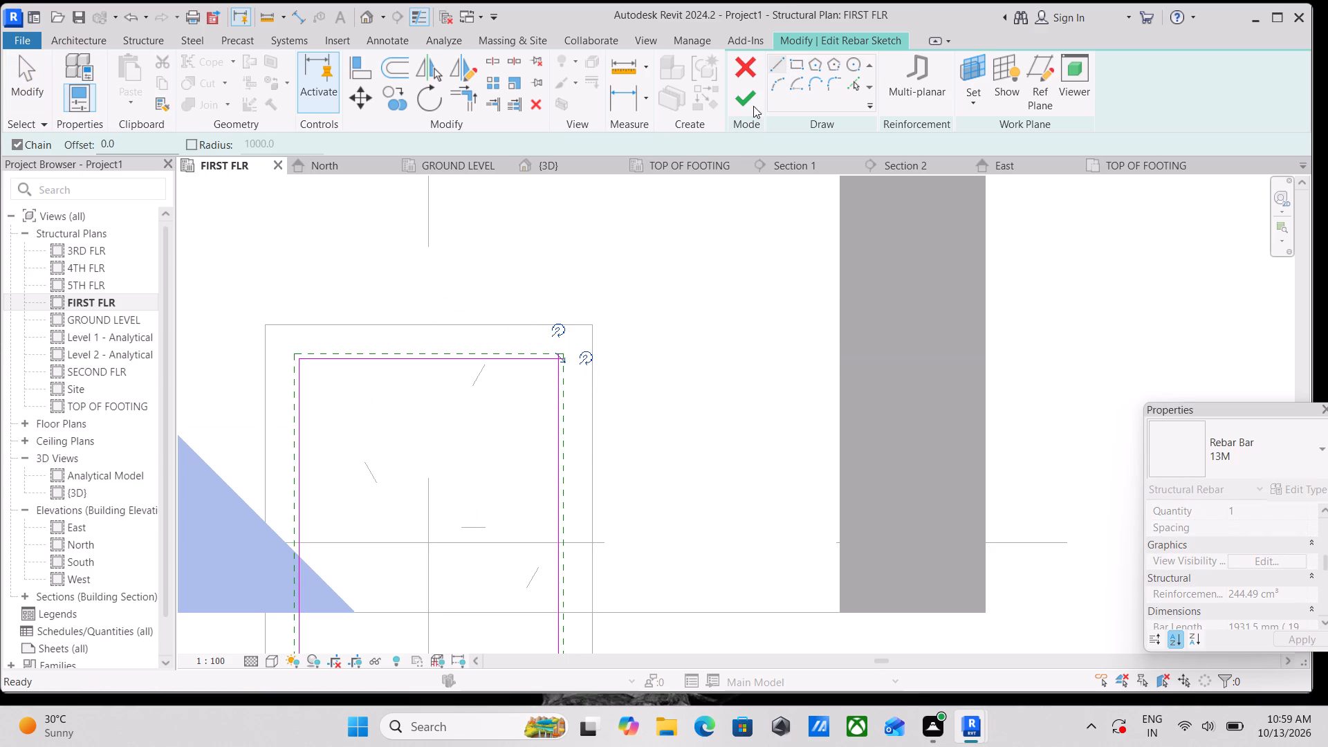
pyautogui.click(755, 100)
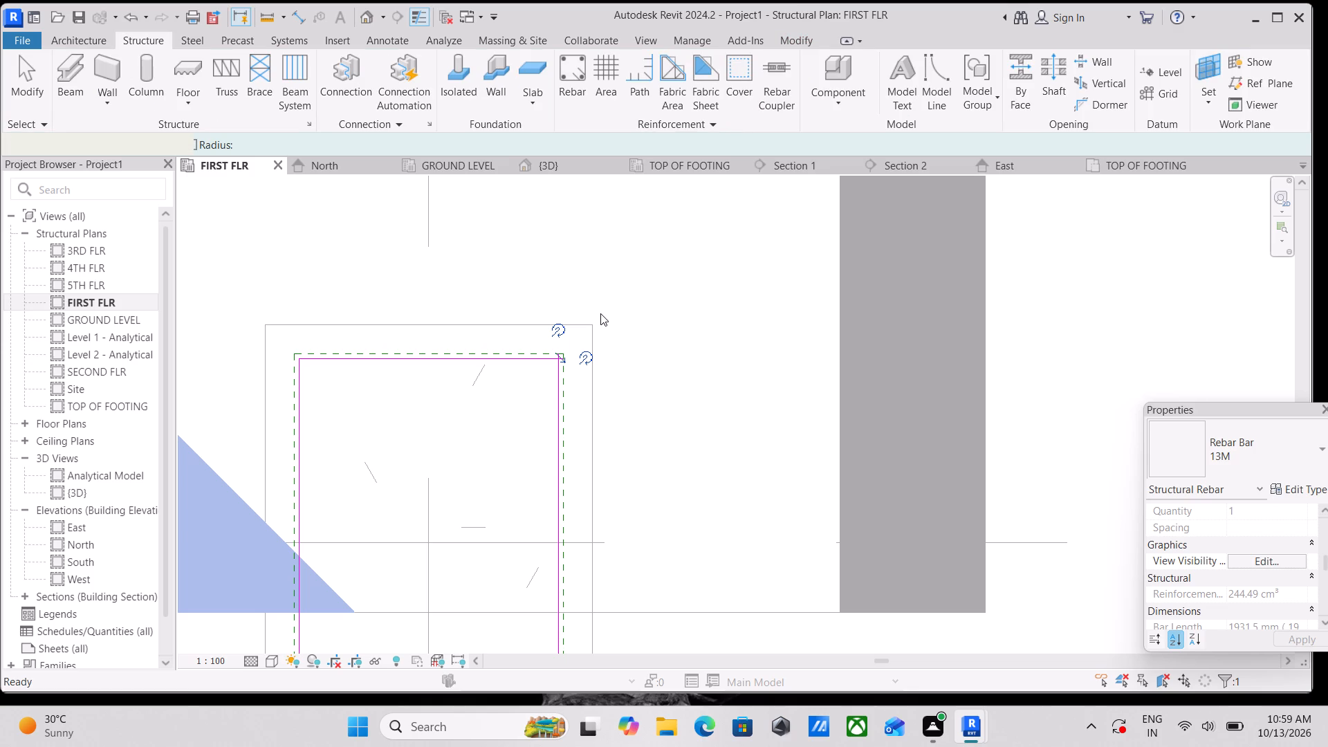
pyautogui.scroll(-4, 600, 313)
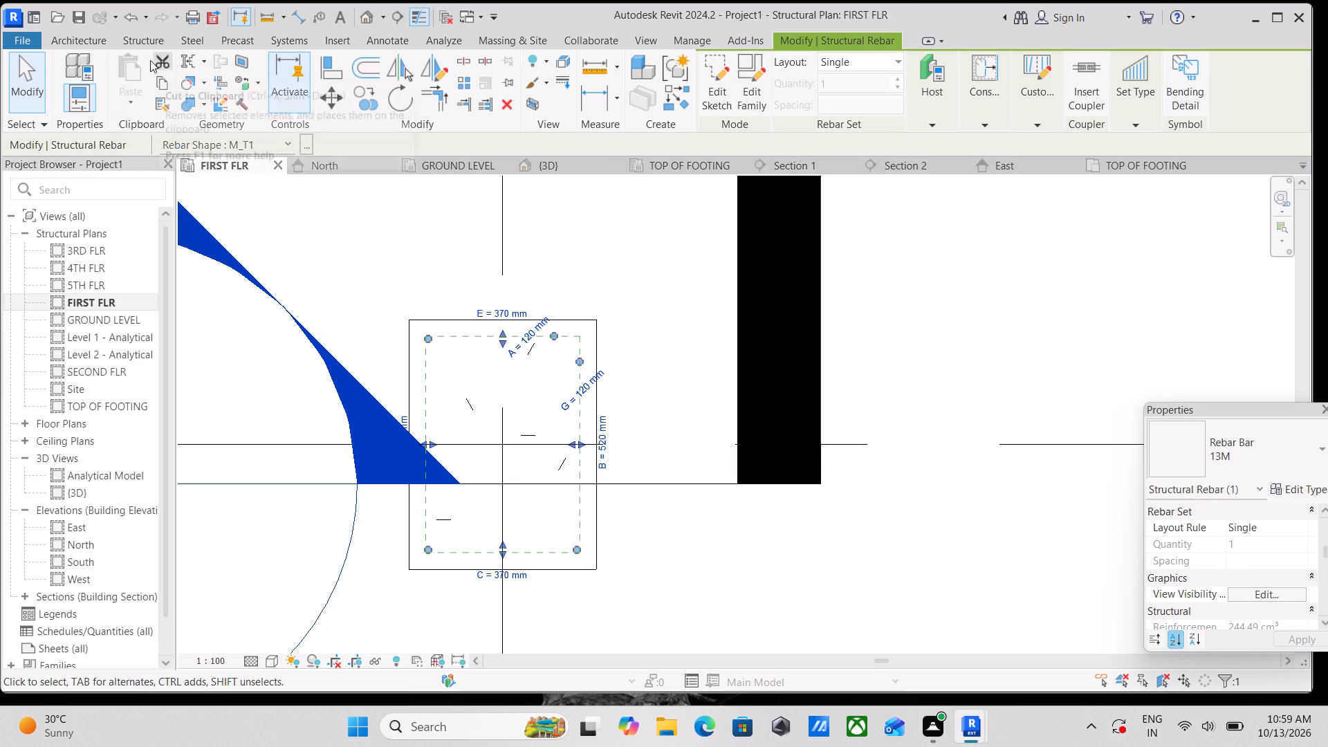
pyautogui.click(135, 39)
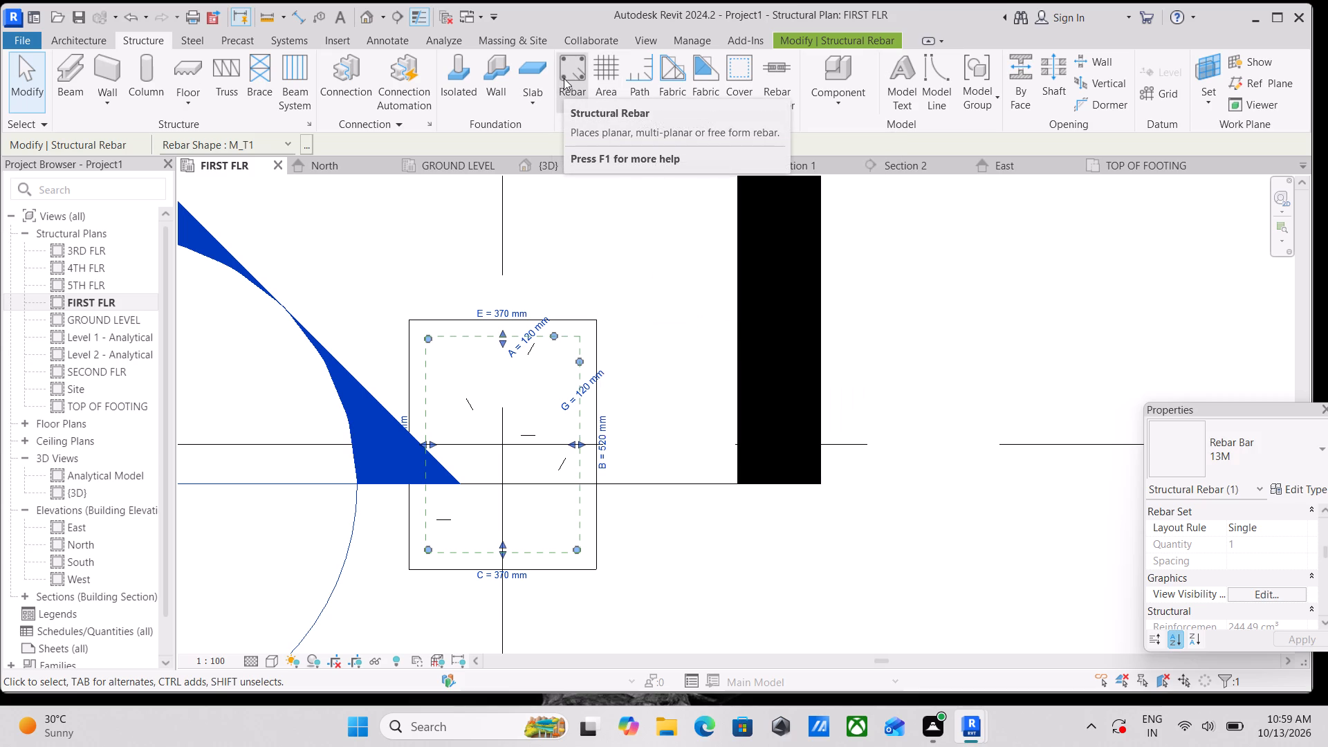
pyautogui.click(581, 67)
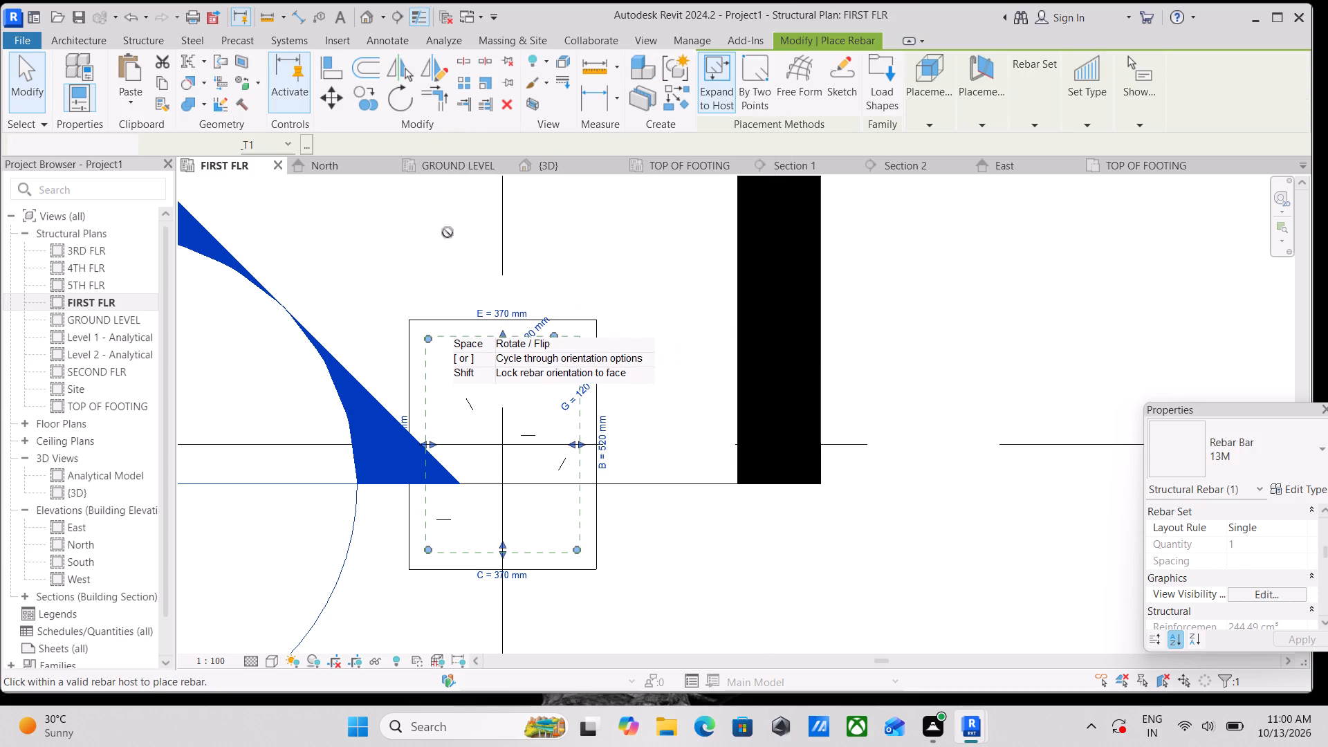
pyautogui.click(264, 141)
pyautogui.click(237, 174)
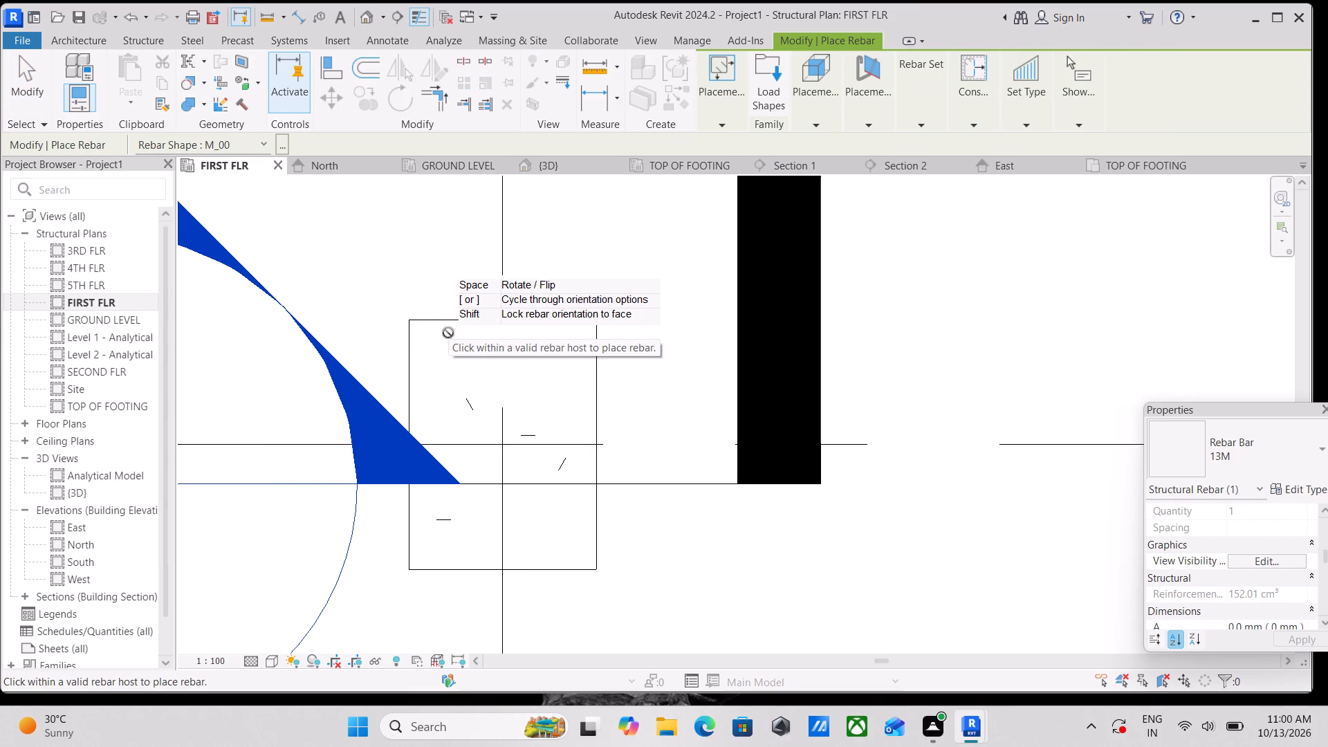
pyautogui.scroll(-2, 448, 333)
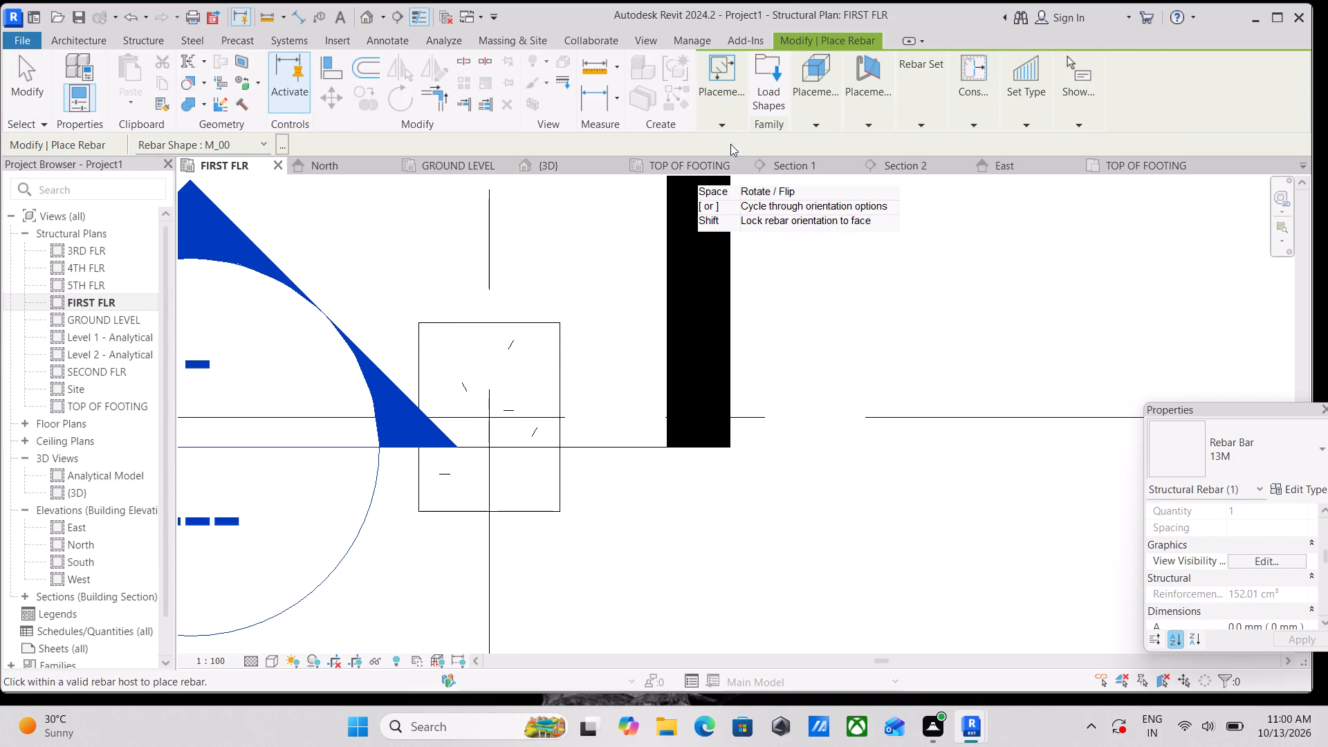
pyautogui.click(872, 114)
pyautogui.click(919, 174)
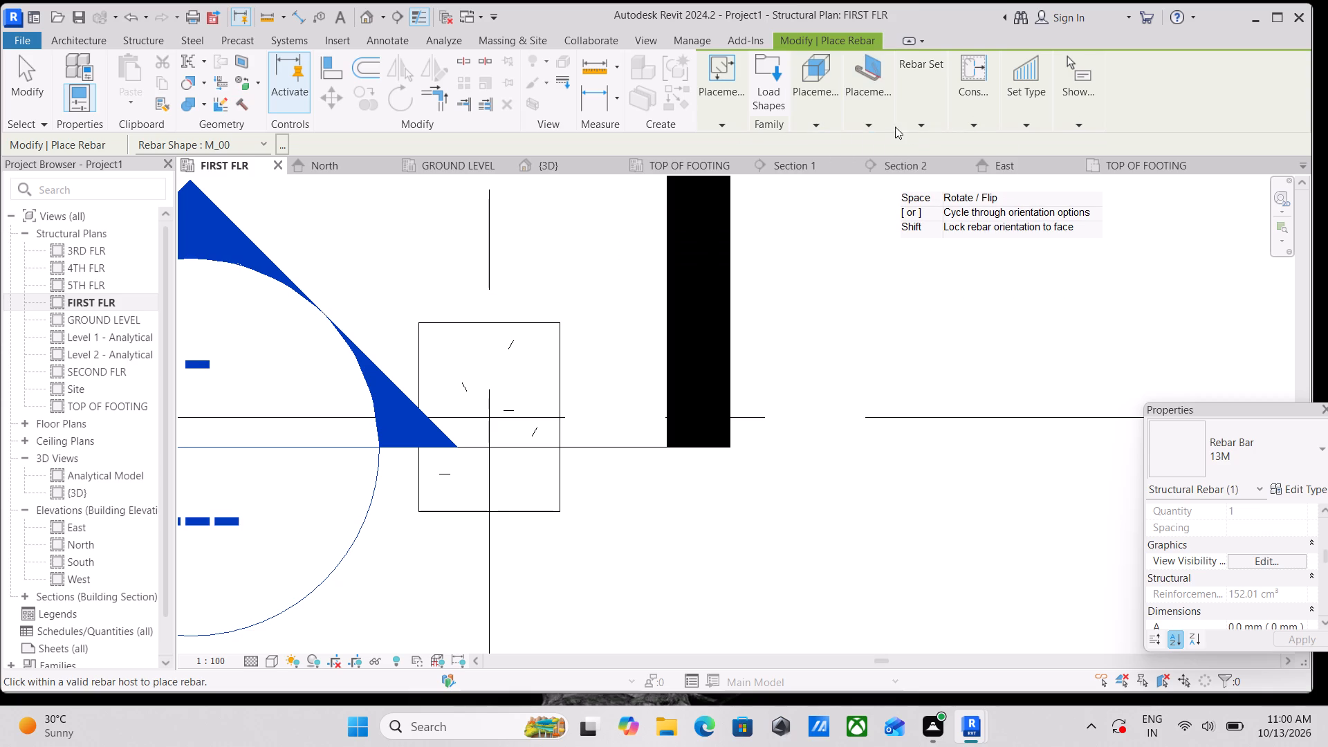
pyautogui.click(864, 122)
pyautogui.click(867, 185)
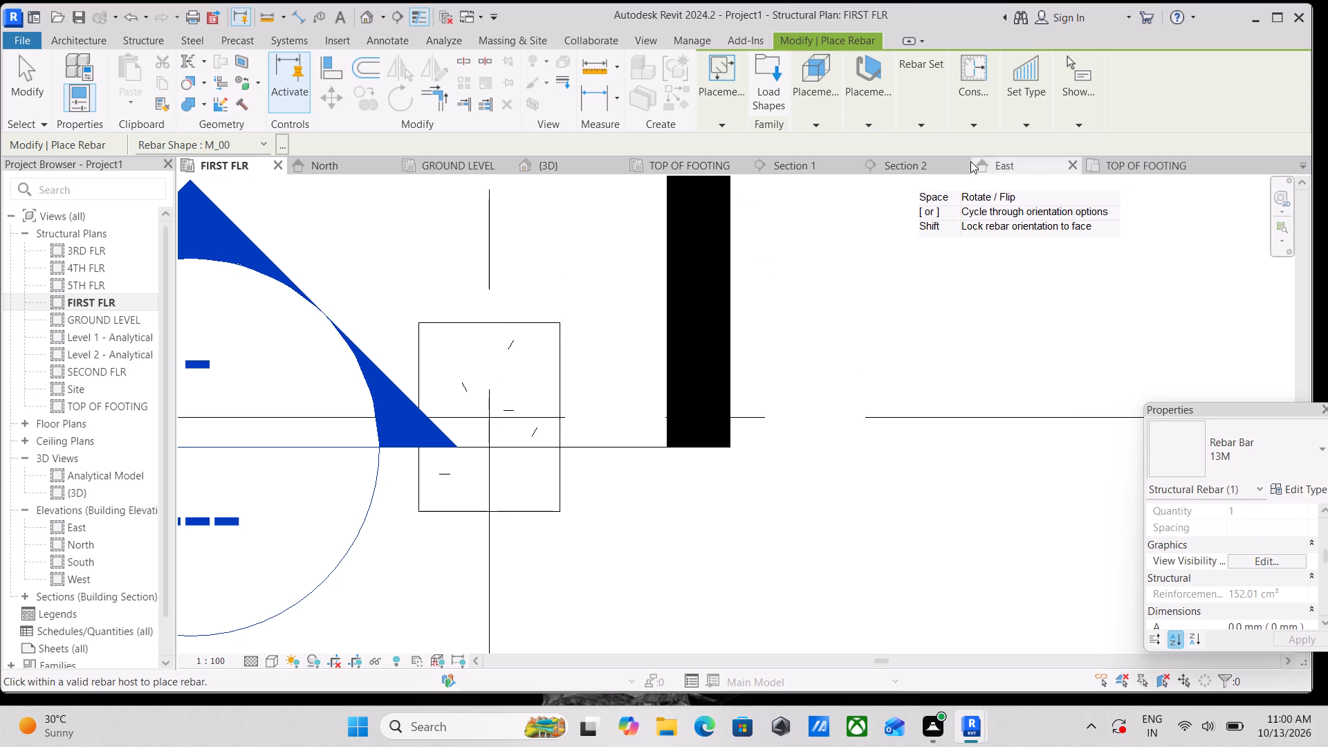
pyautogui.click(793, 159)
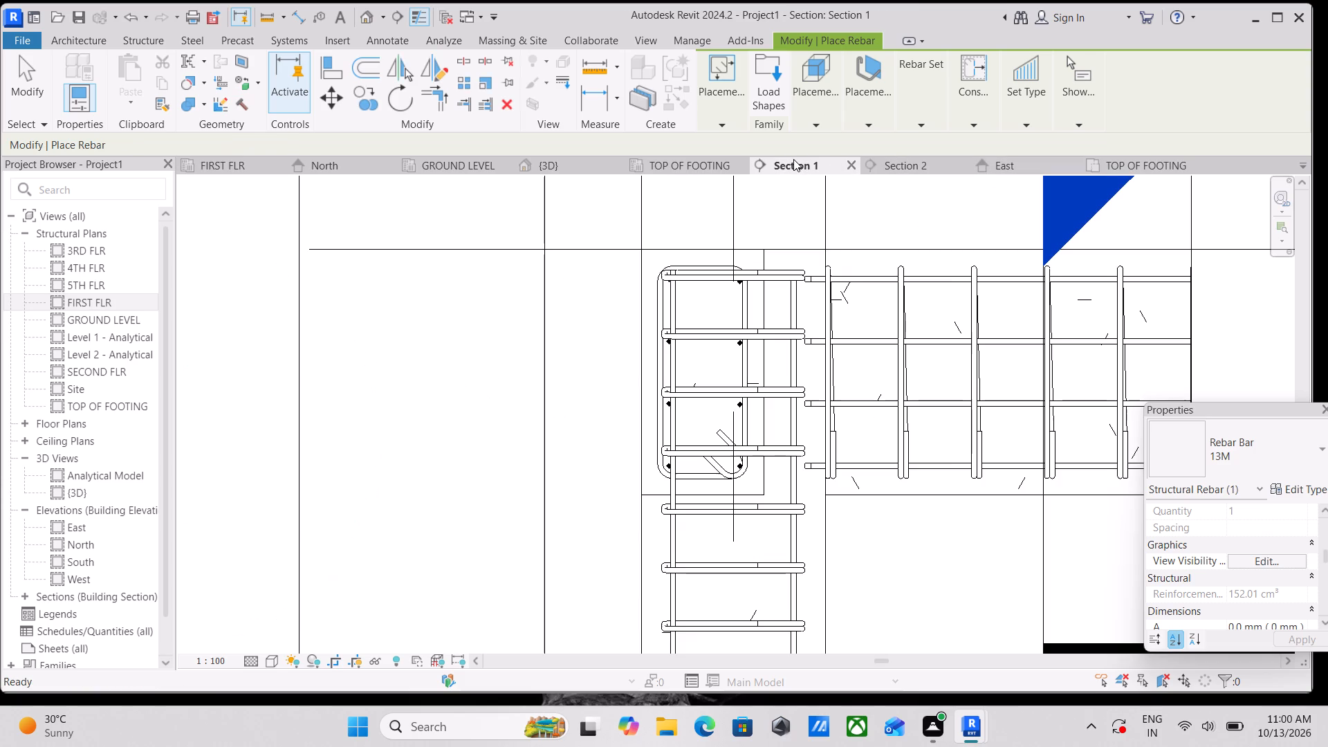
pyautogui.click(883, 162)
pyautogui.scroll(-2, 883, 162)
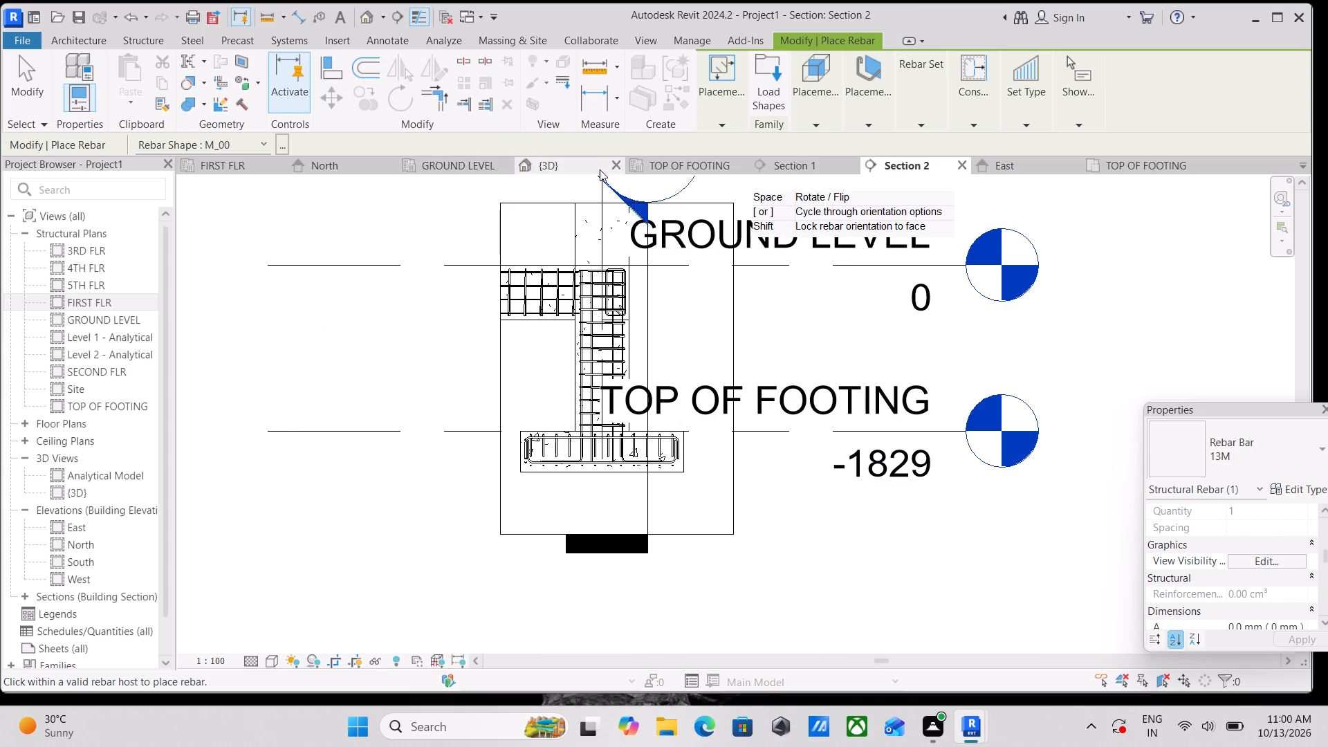
# In the East elevation, shorten the Section 4 line at the corner column so its lower end sits at GROUND LEVEL.
pyautogui.click(1001, 159)
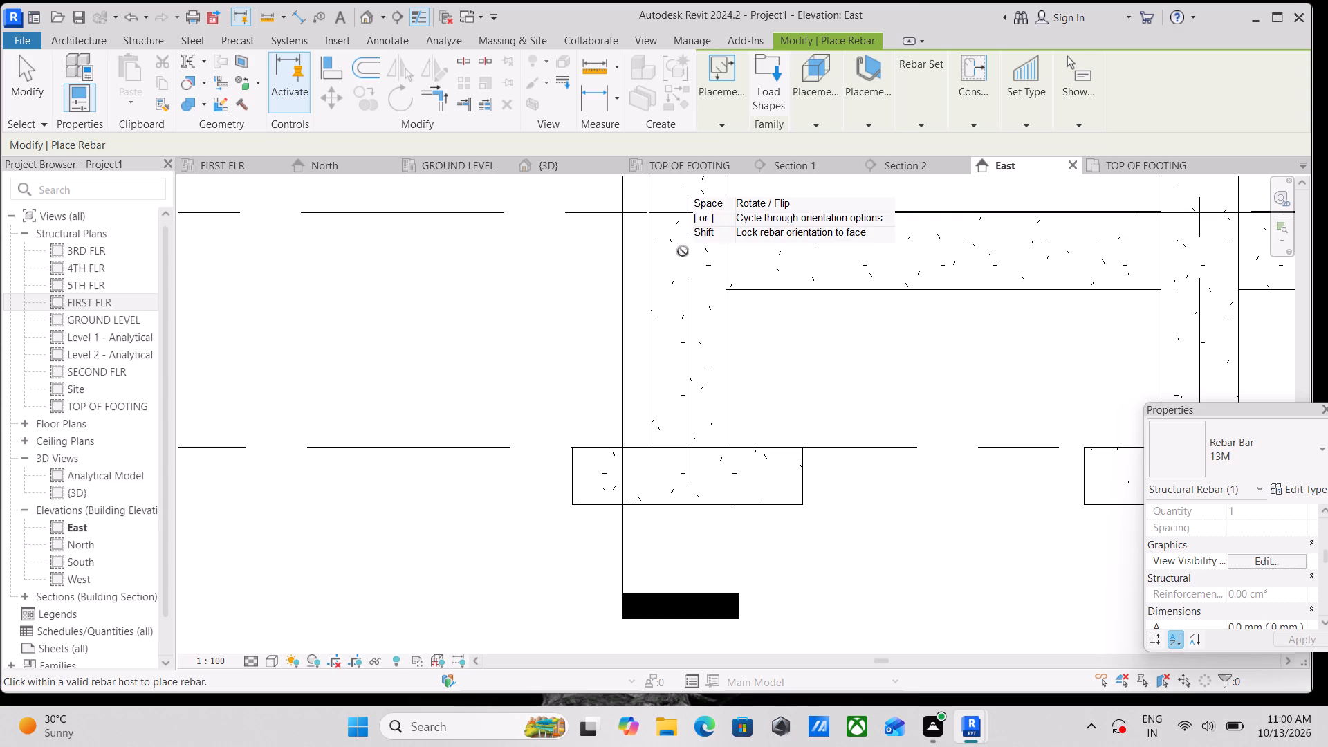
pyautogui.scroll(-3, 683, 251)
pyautogui.press('Escape')
pyautogui.scroll(-4, 683, 251)
pyautogui.press('Escape')
pyautogui.scroll(-4, 695, 243)
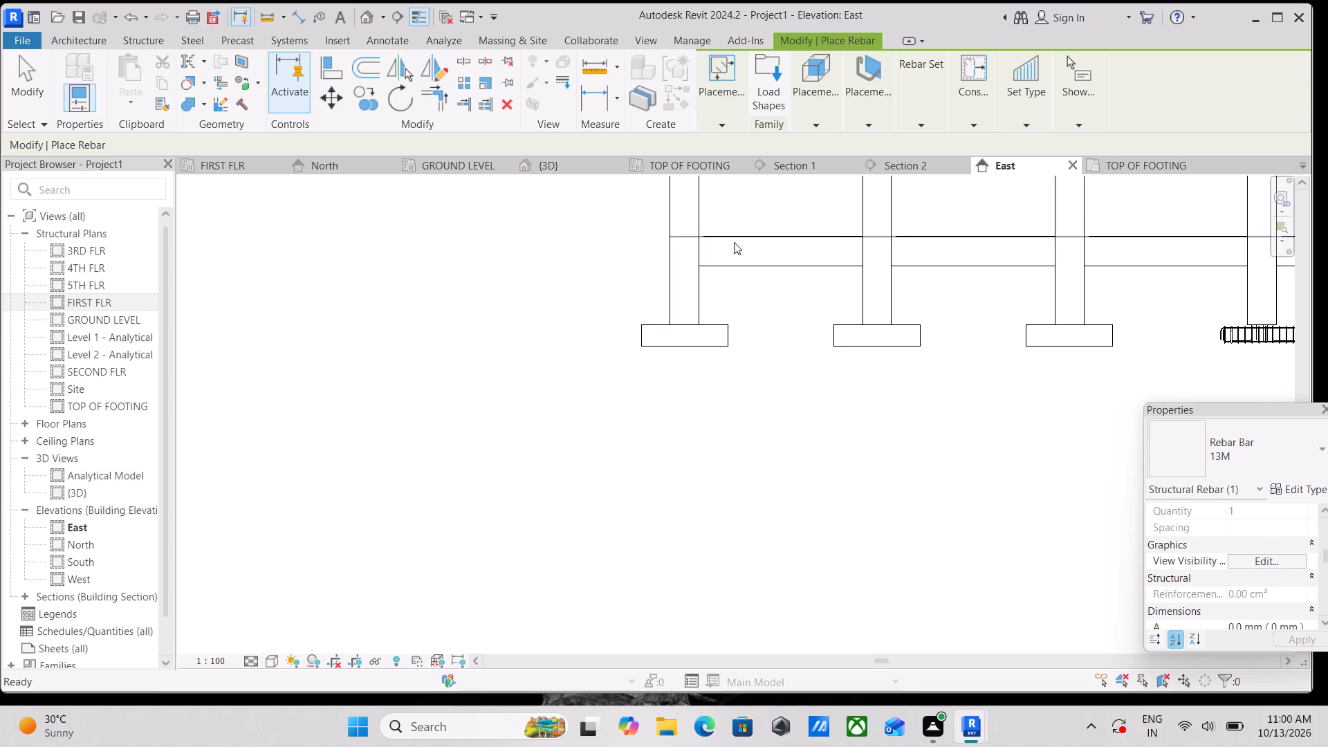
pyautogui.scroll(-2, 749, 243)
pyautogui.scroll(3, 716, 246)
pyautogui.moveTo(757, 203); pyautogui.dragTo(726, 308, button='middle')
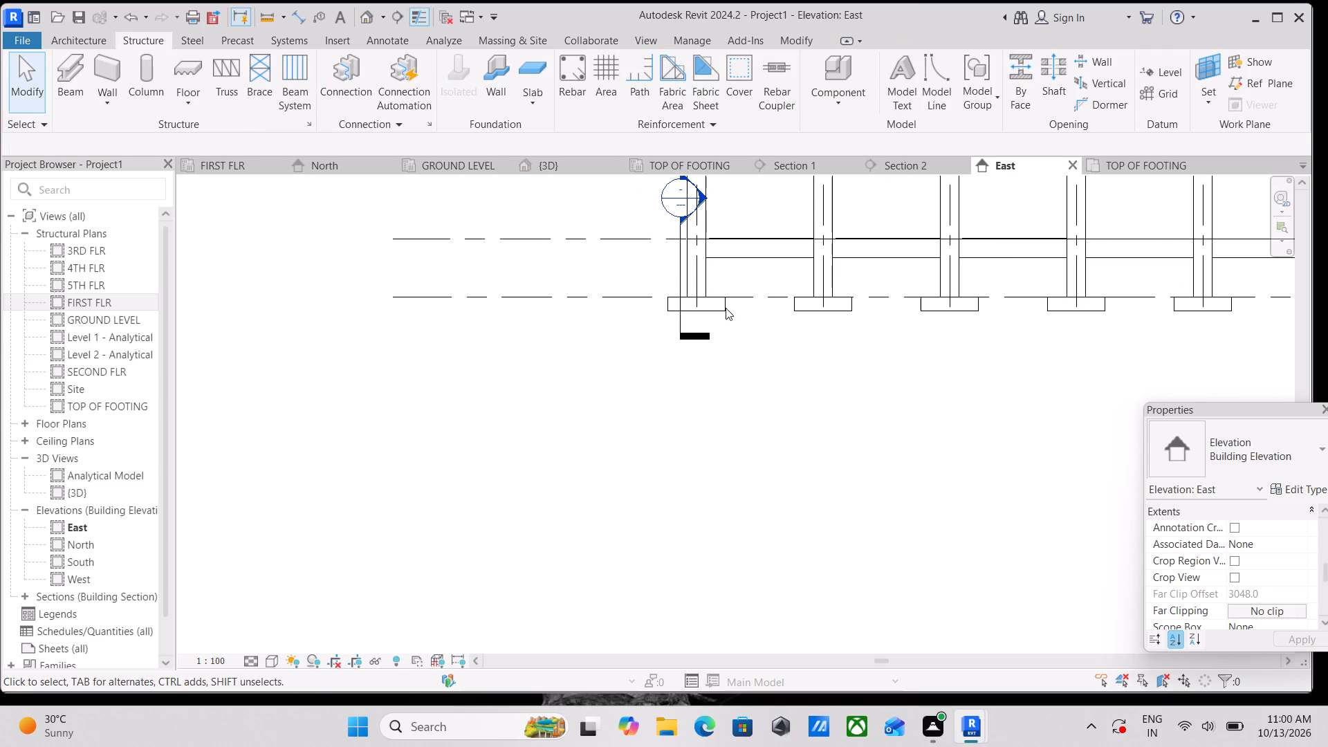
pyautogui.moveTo(726, 308); pyautogui.dragTo(692, 381, button='middle')
pyautogui.scroll(-2, 731, 285)
pyautogui.moveTo(731, 285); pyautogui.dragTo(661, 334, button='middle')
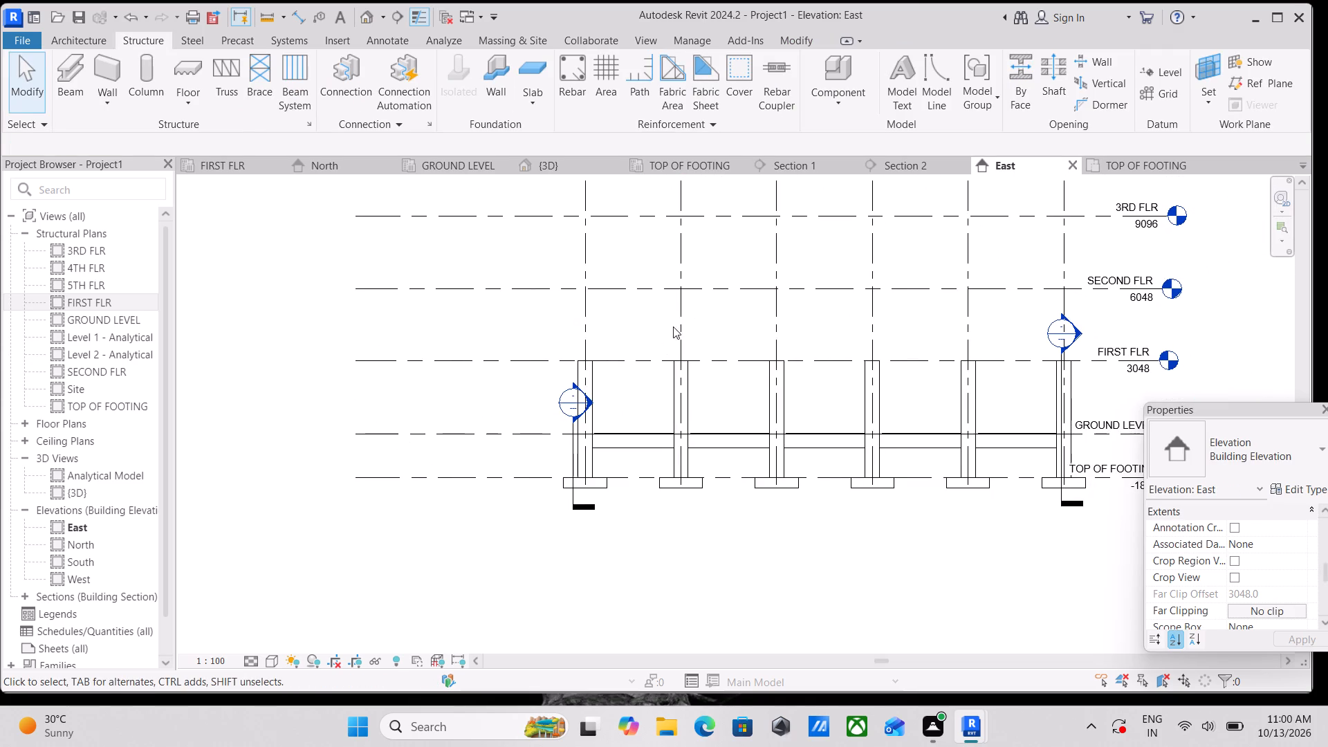
pyautogui.moveTo(889, 298); pyautogui.dragTo(663, 278, button='middle')
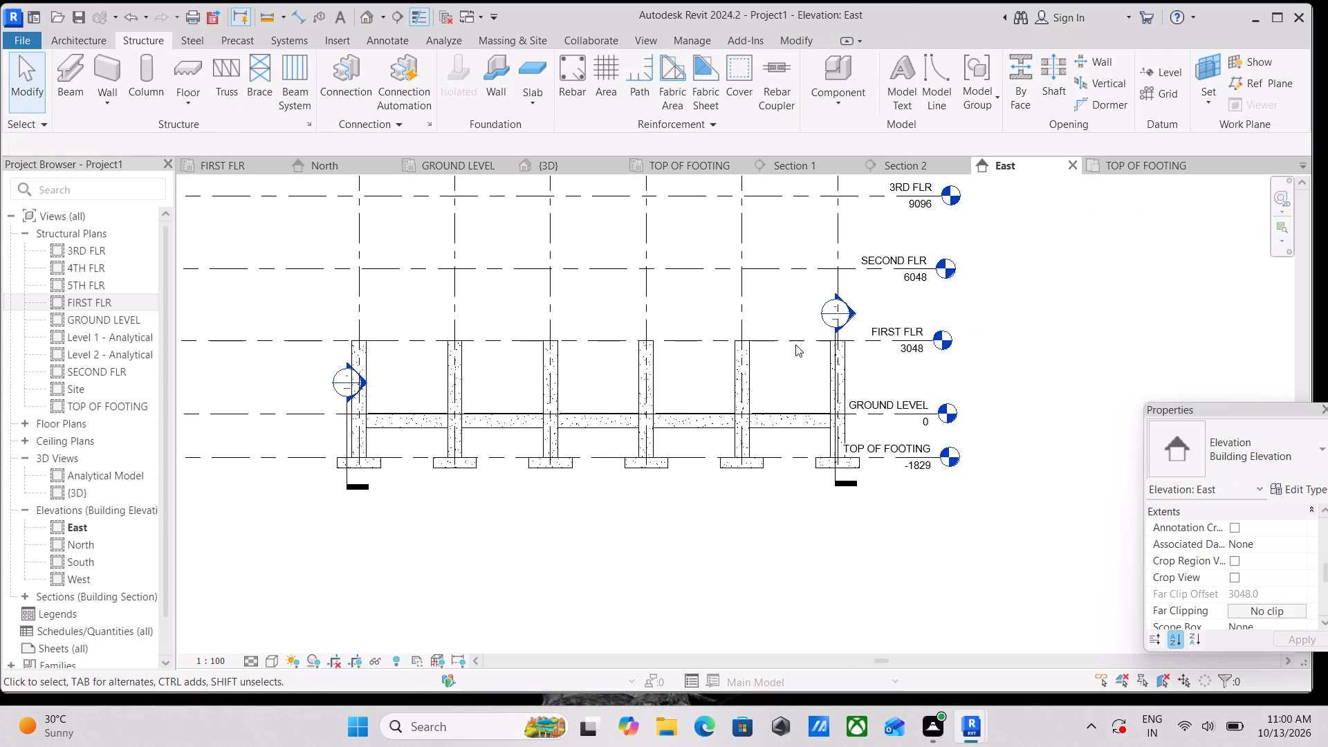
pyautogui.click(854, 483)
pyautogui.scroll(3, 854, 483)
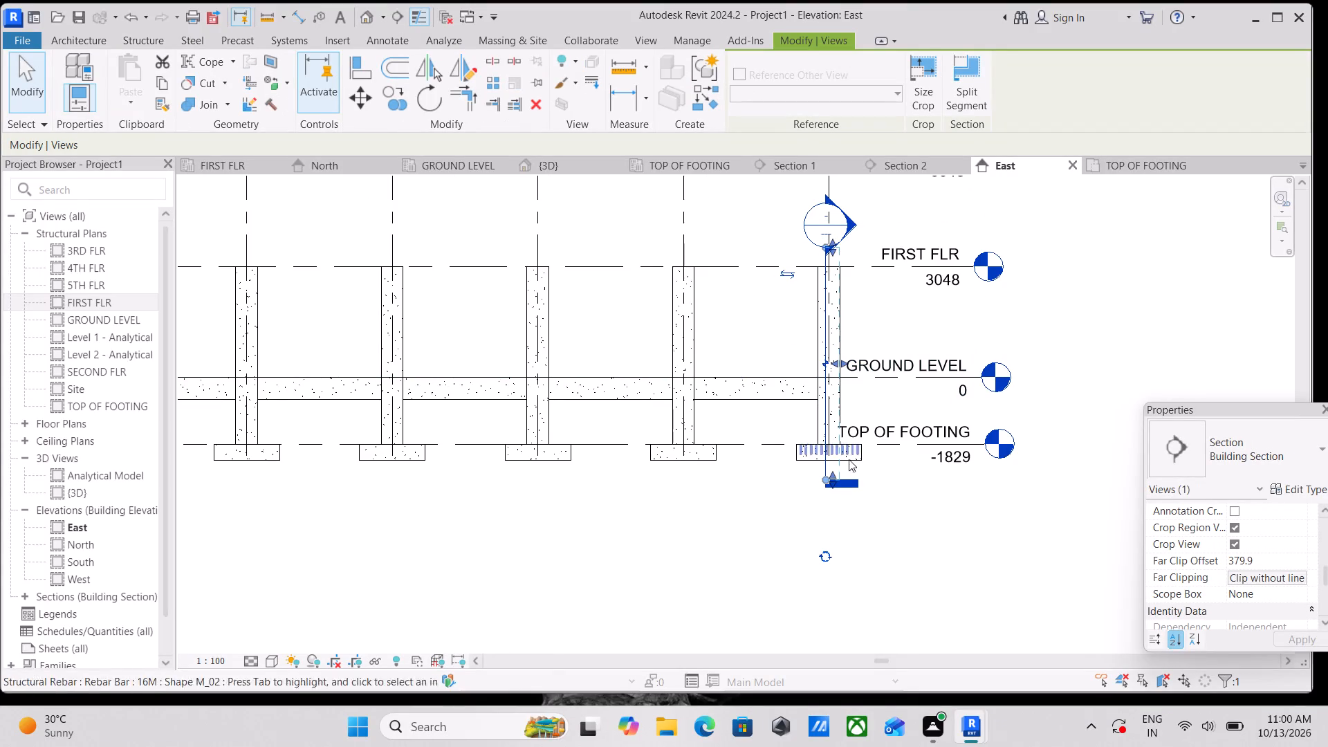
pyautogui.moveTo(836, 474); pyautogui.dragTo(837, 440)
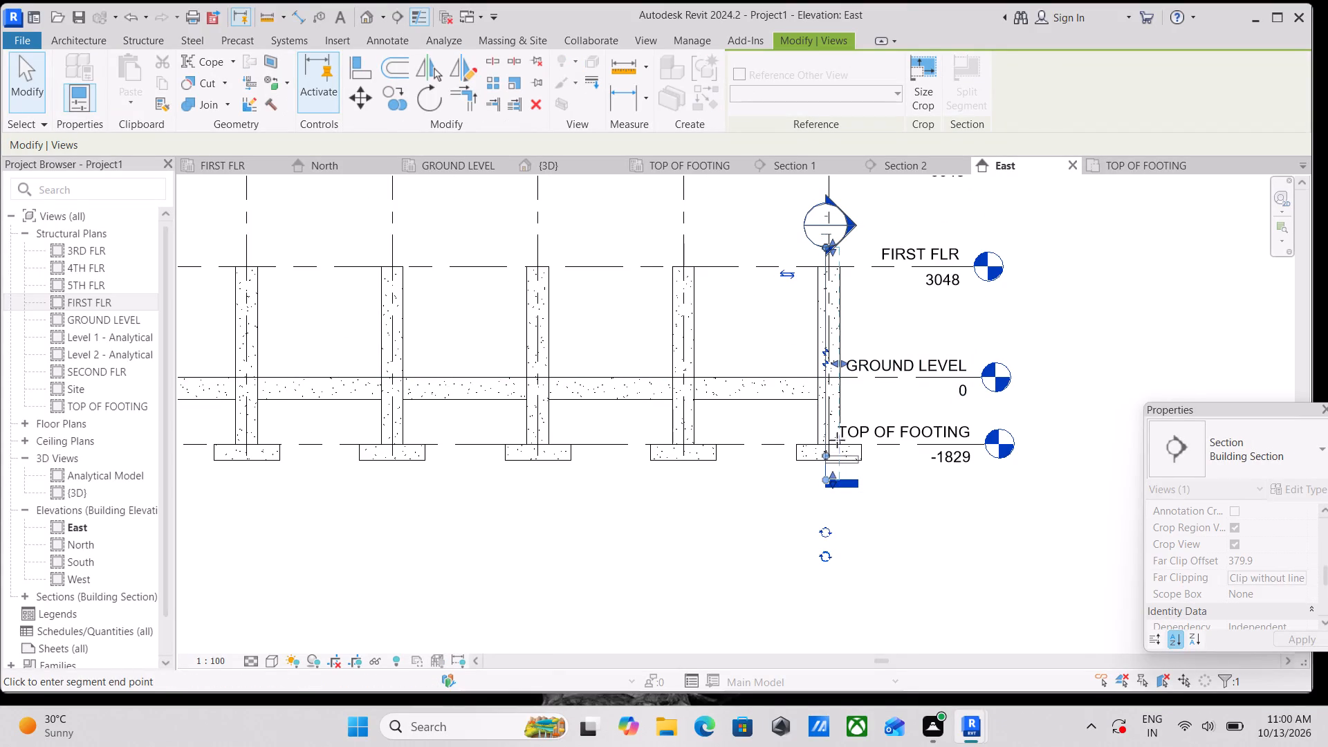
pyautogui.moveTo(837, 440); pyautogui.dragTo(837, 373)
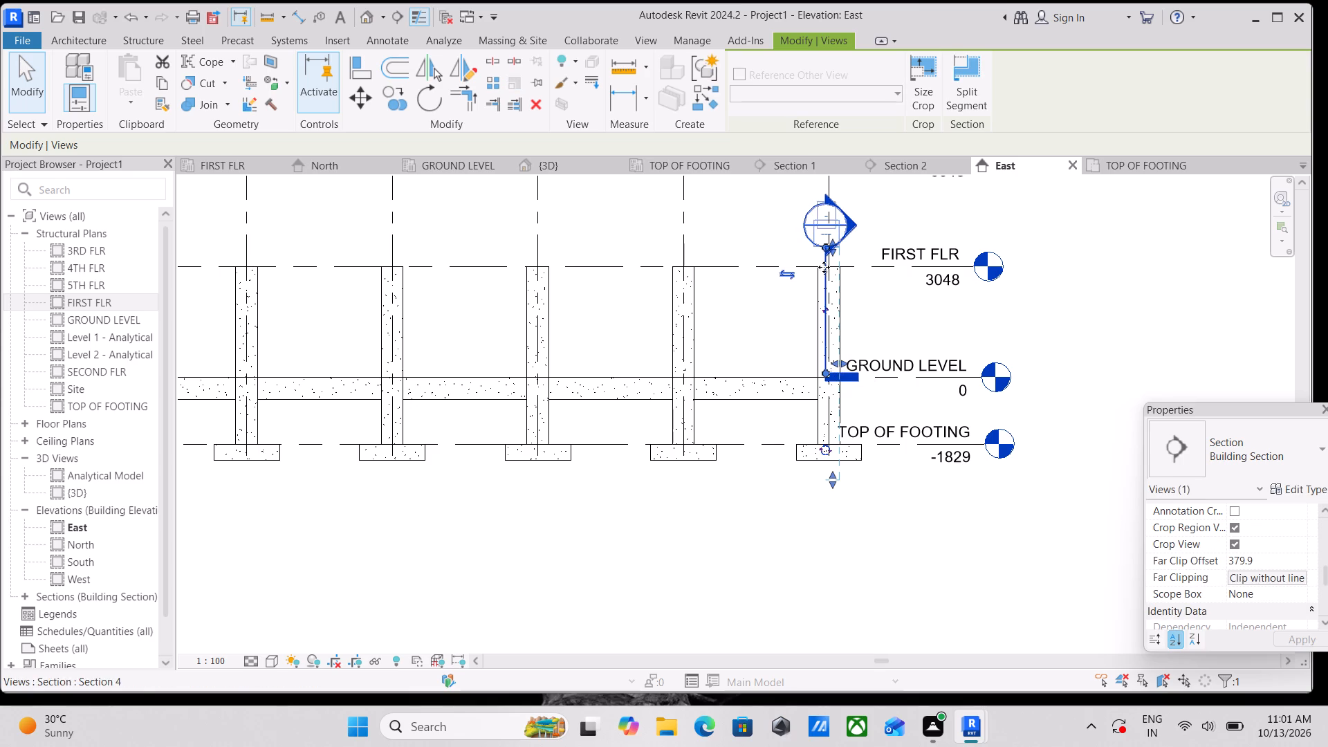
pyautogui.moveTo(836, 363); pyautogui.dragTo(836, 371)
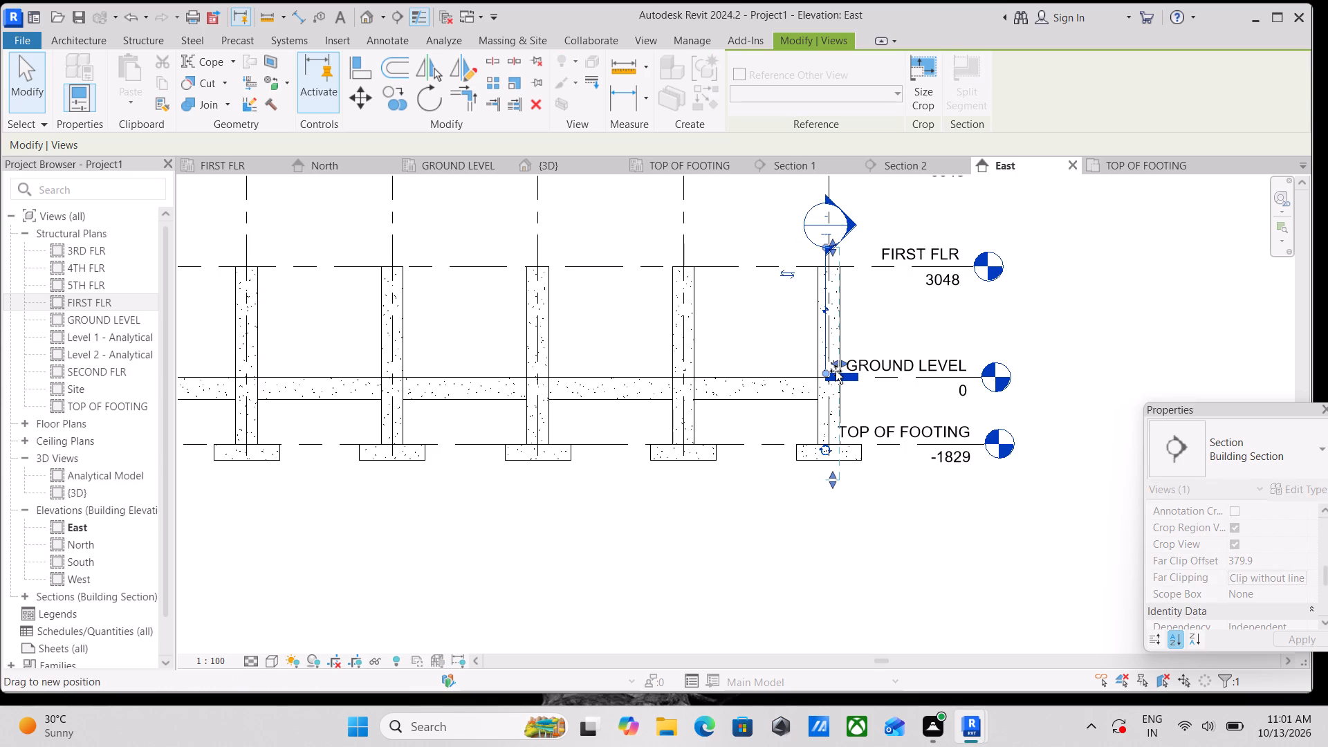
pyautogui.moveTo(836, 371); pyautogui.dragTo(836, 373)
pyautogui.press('Escape')
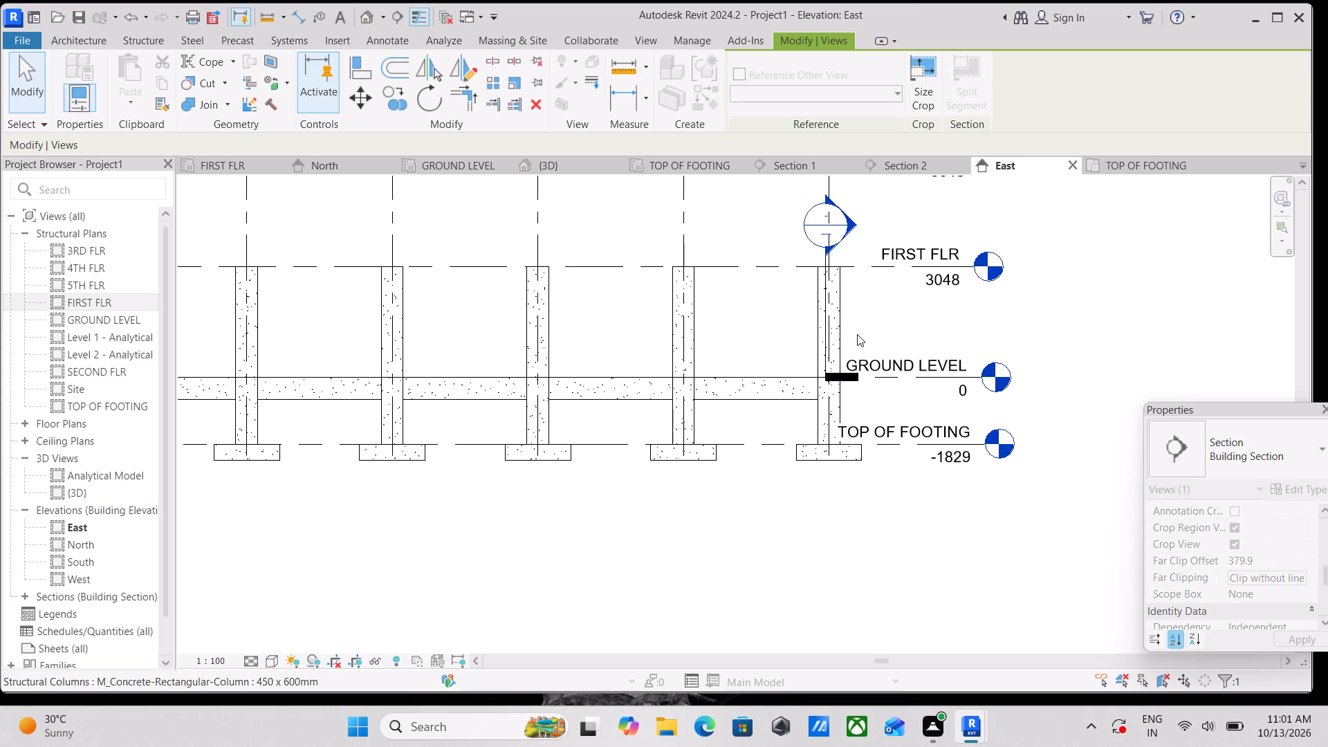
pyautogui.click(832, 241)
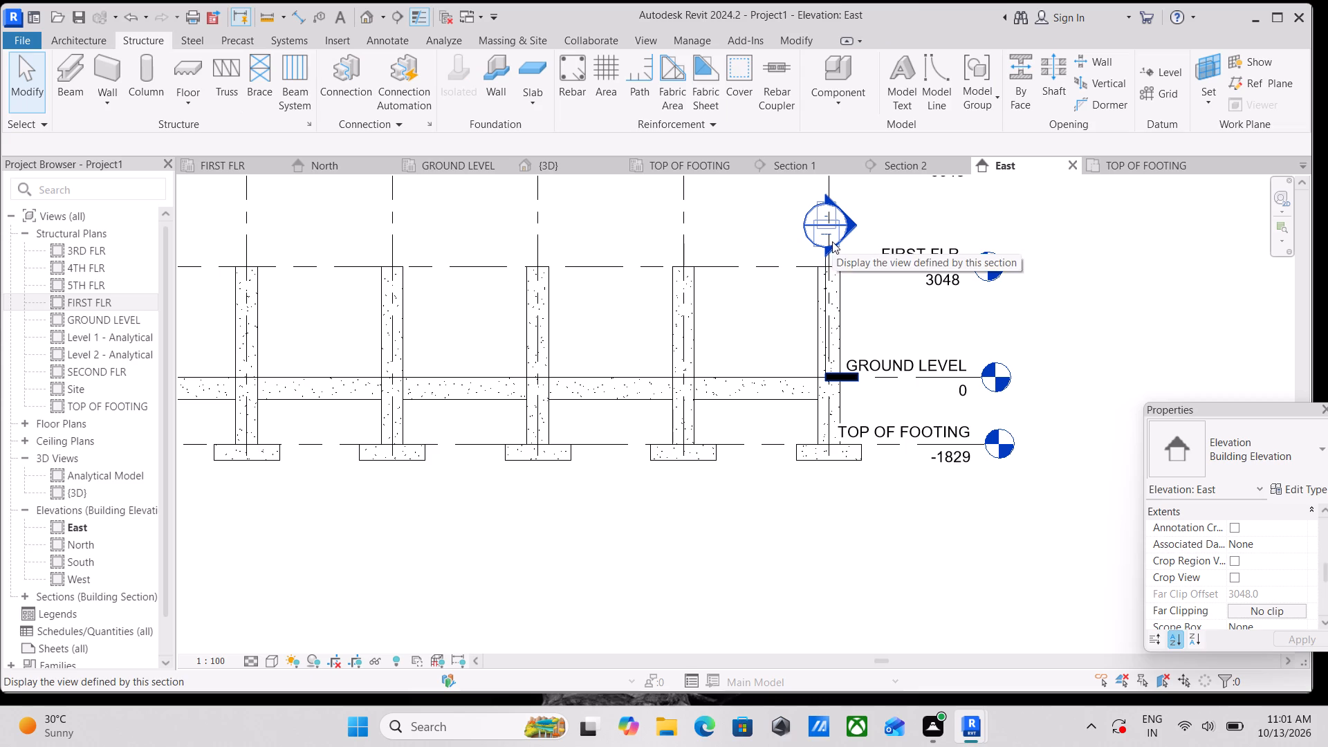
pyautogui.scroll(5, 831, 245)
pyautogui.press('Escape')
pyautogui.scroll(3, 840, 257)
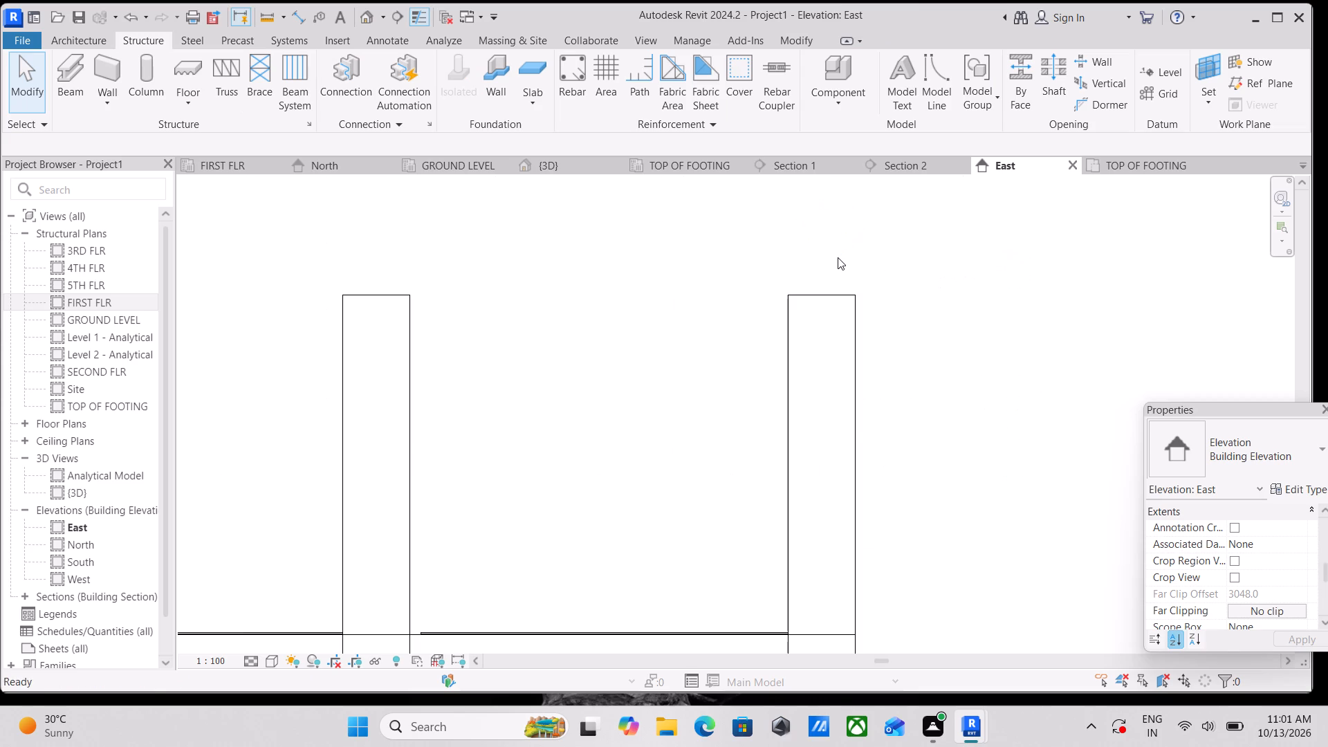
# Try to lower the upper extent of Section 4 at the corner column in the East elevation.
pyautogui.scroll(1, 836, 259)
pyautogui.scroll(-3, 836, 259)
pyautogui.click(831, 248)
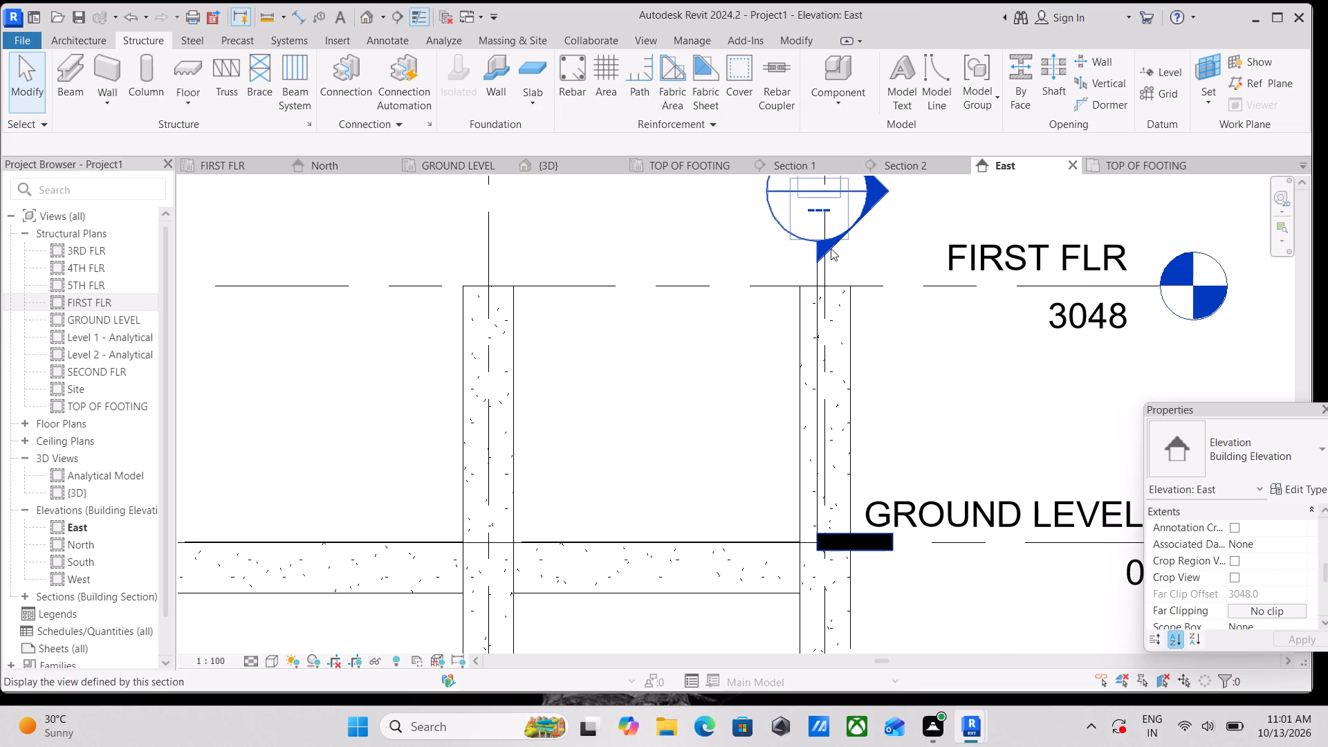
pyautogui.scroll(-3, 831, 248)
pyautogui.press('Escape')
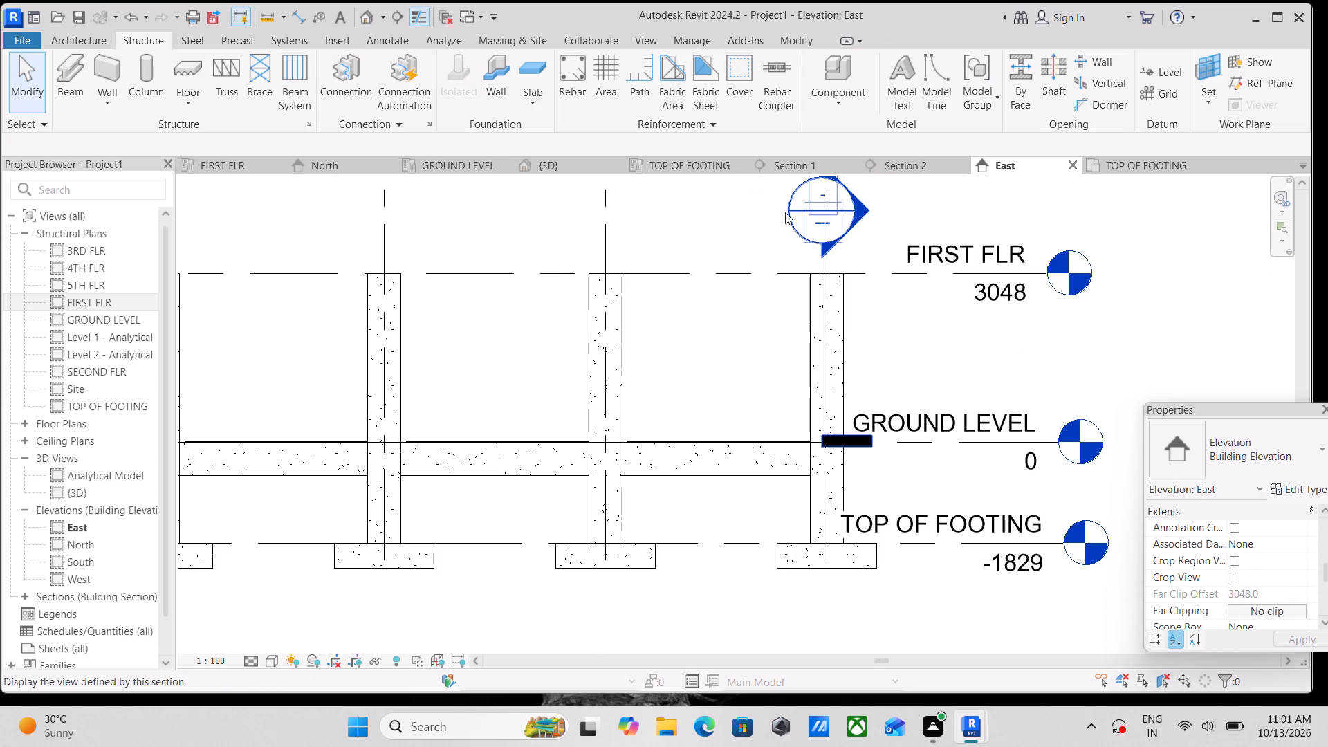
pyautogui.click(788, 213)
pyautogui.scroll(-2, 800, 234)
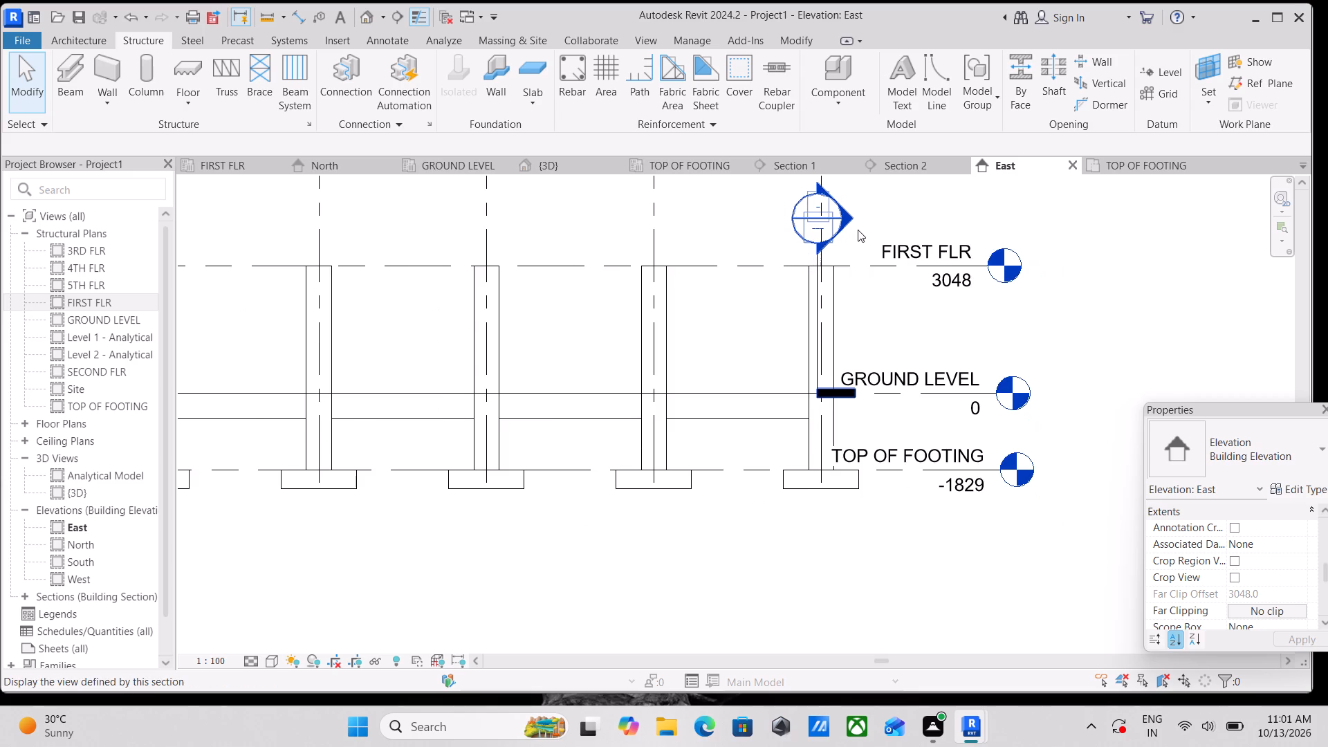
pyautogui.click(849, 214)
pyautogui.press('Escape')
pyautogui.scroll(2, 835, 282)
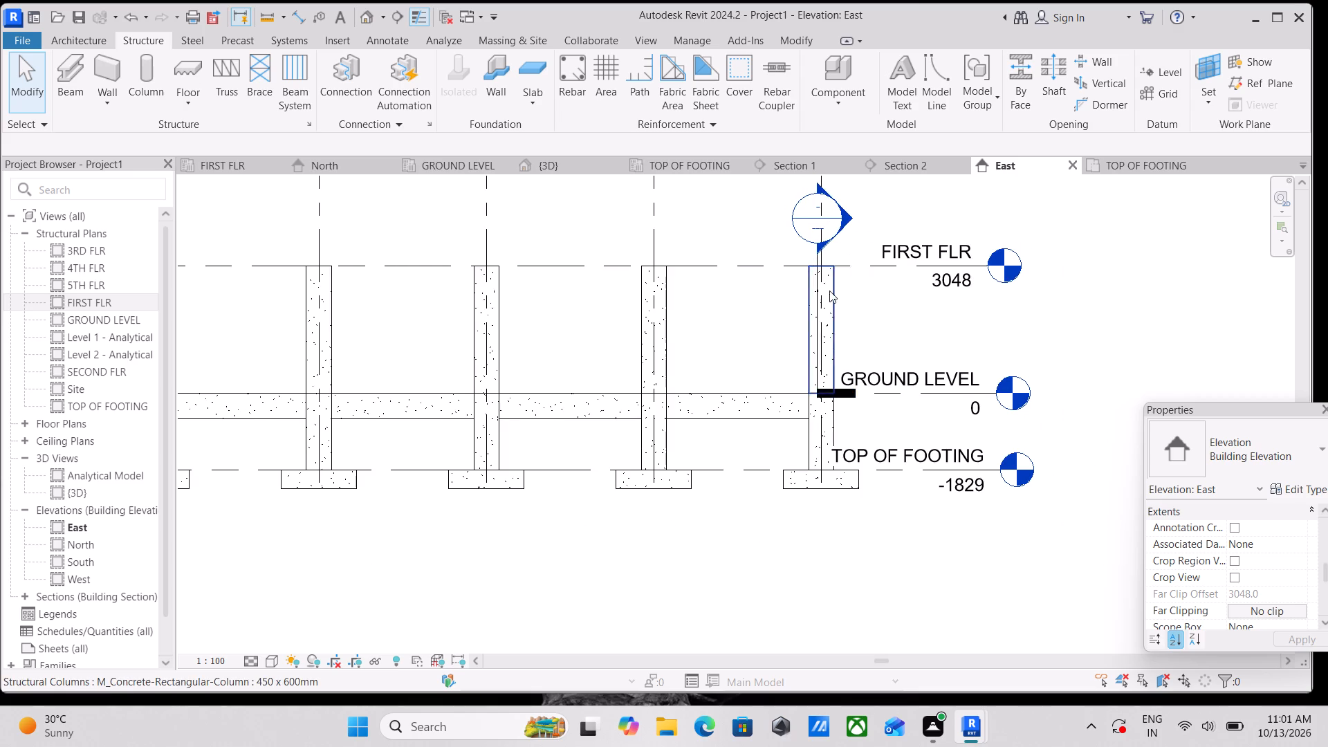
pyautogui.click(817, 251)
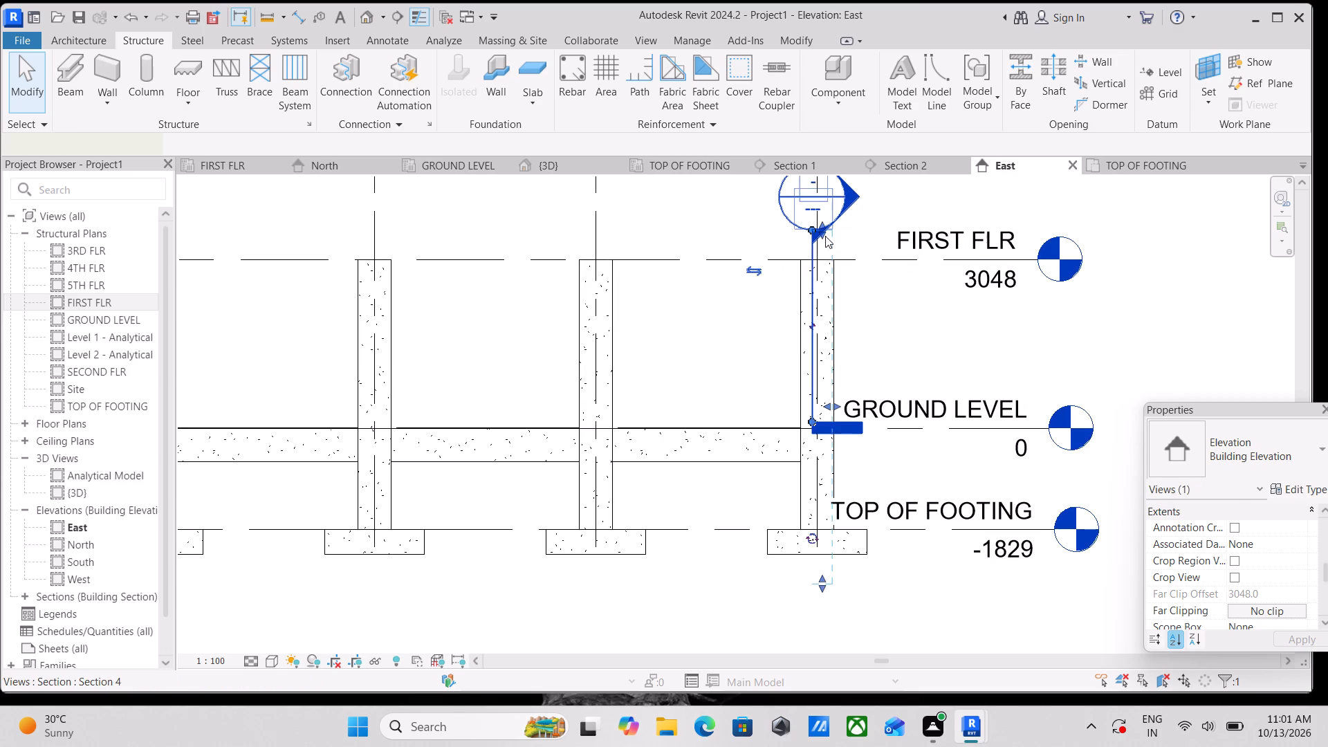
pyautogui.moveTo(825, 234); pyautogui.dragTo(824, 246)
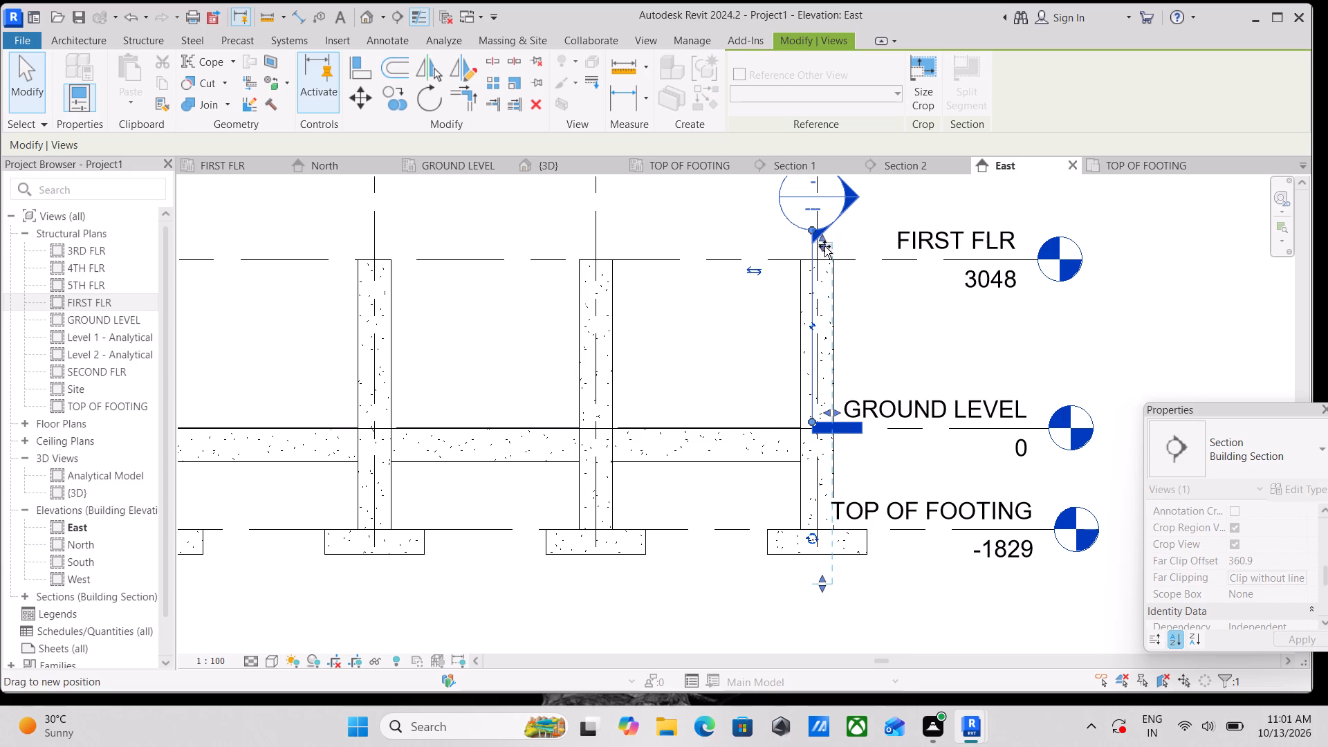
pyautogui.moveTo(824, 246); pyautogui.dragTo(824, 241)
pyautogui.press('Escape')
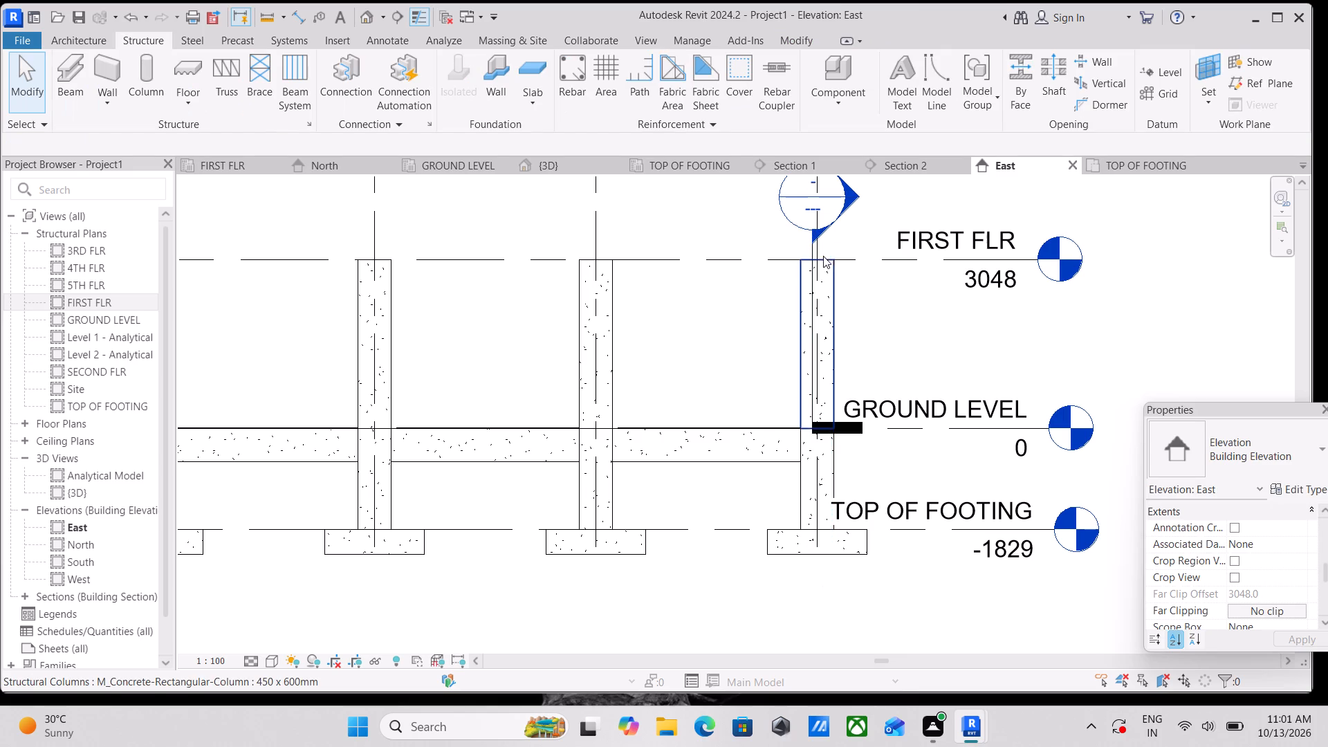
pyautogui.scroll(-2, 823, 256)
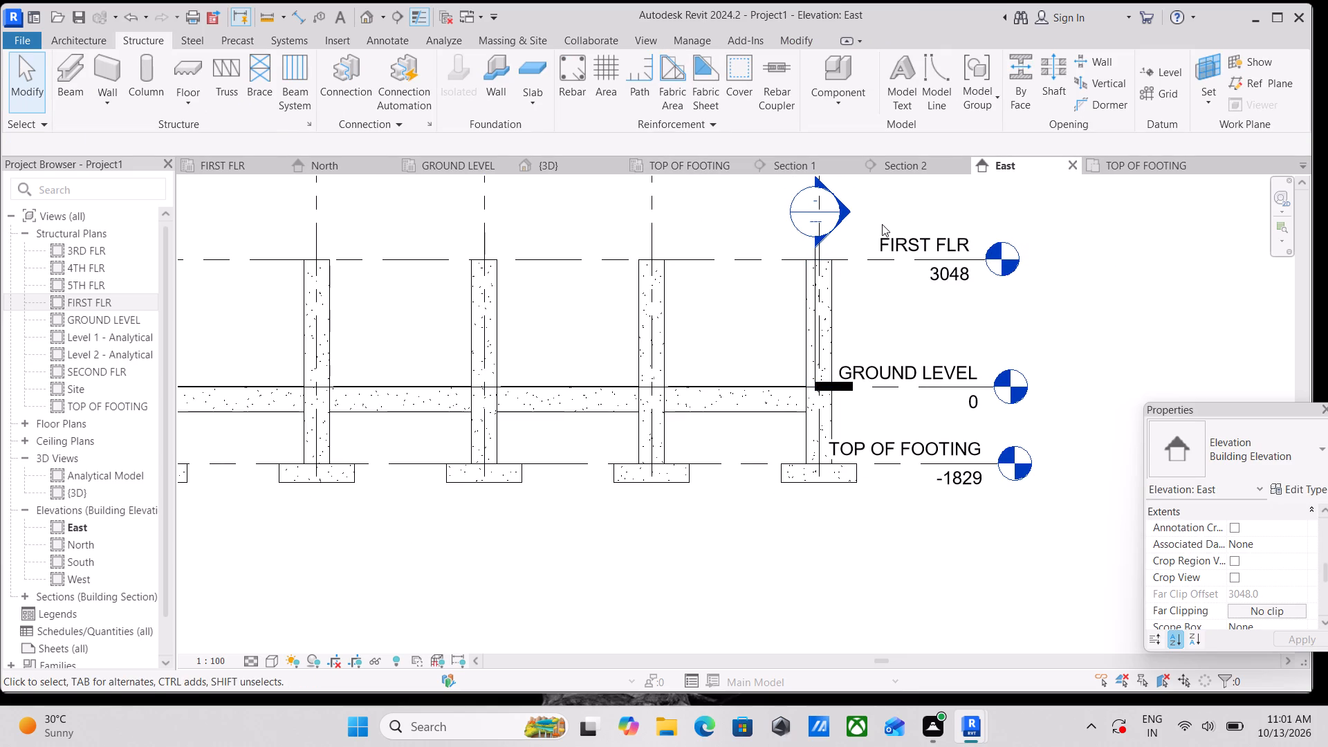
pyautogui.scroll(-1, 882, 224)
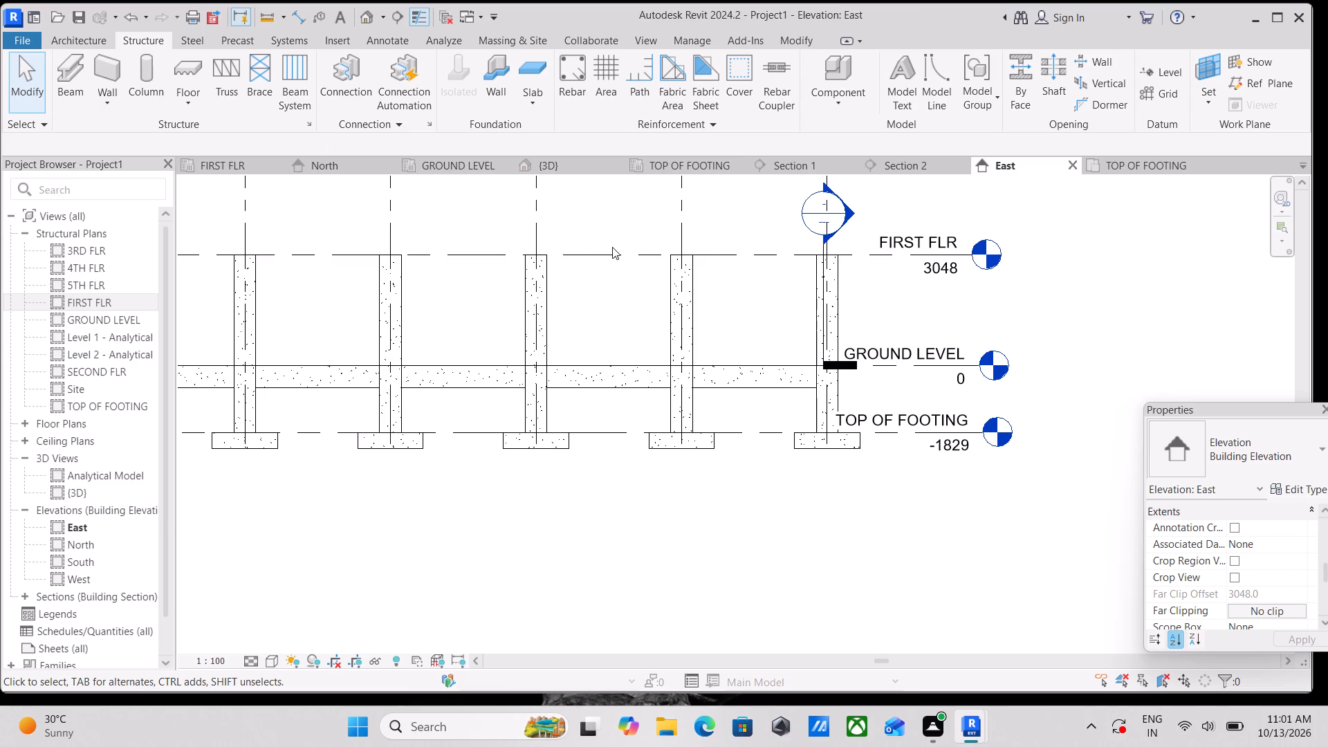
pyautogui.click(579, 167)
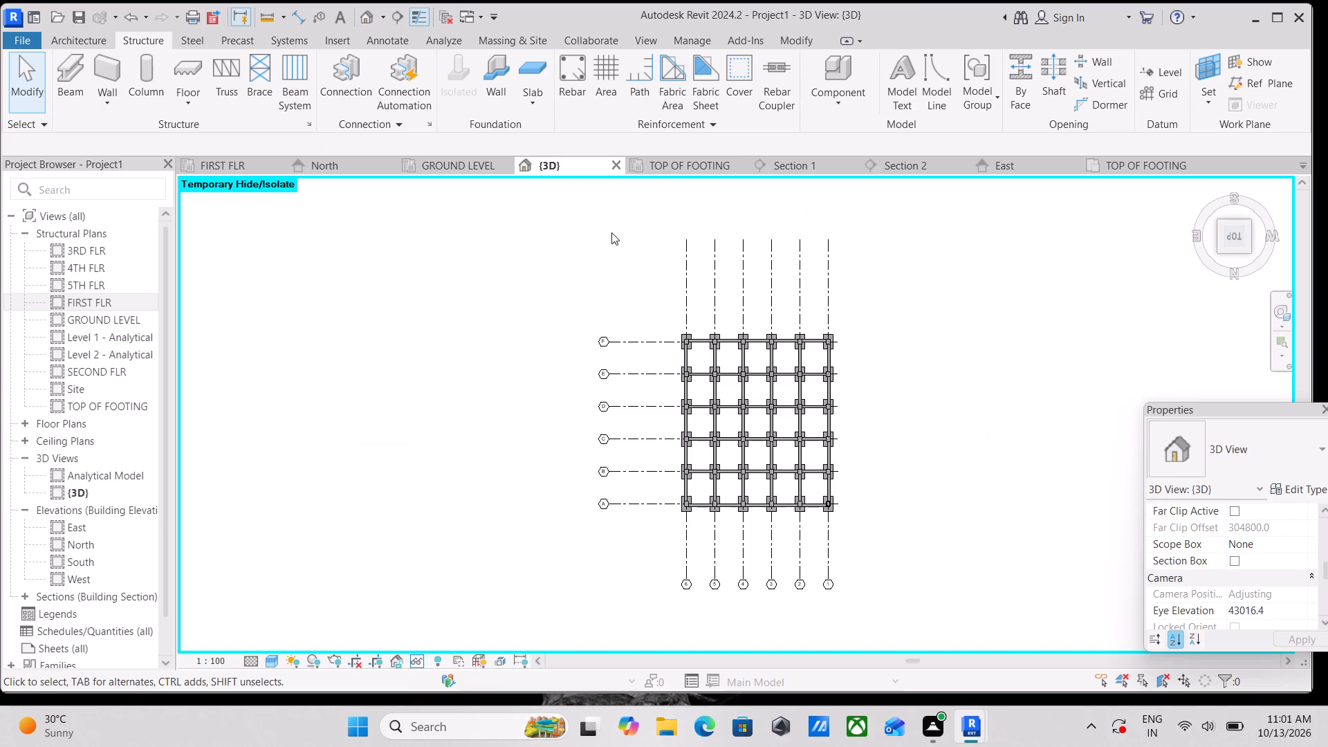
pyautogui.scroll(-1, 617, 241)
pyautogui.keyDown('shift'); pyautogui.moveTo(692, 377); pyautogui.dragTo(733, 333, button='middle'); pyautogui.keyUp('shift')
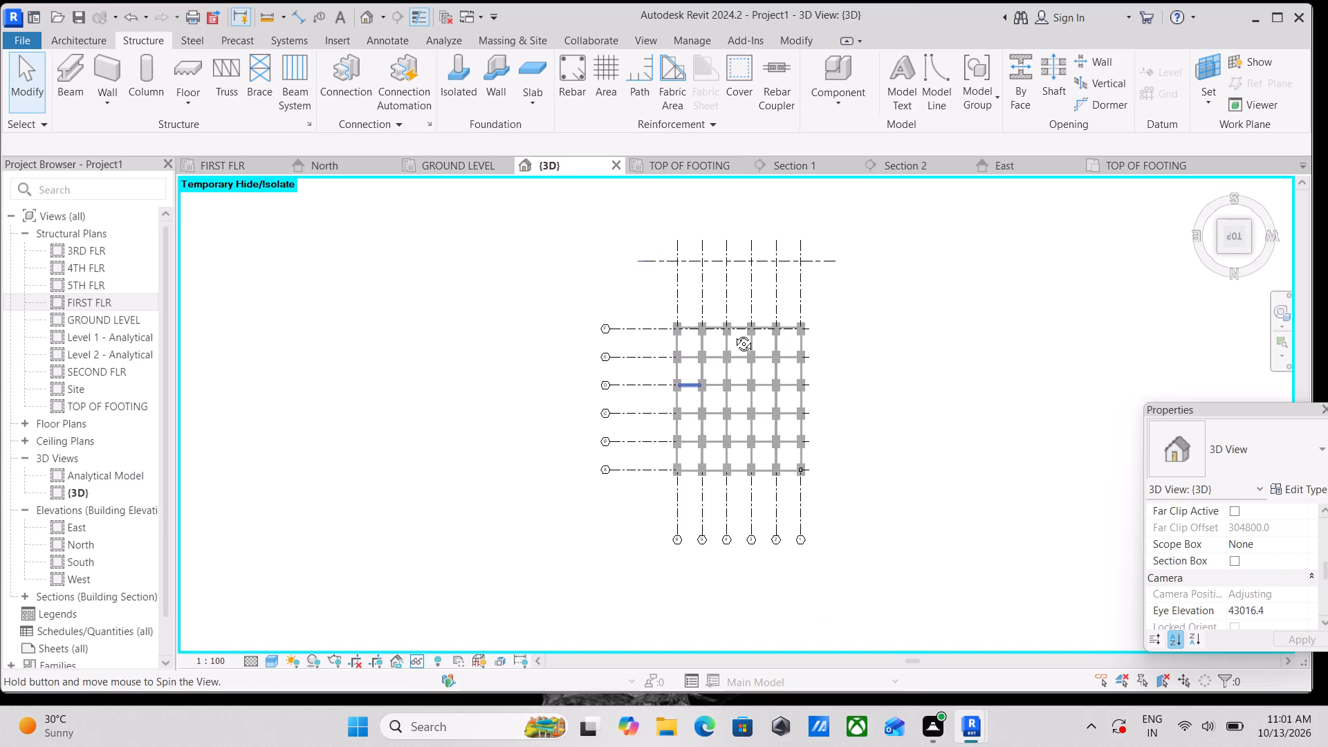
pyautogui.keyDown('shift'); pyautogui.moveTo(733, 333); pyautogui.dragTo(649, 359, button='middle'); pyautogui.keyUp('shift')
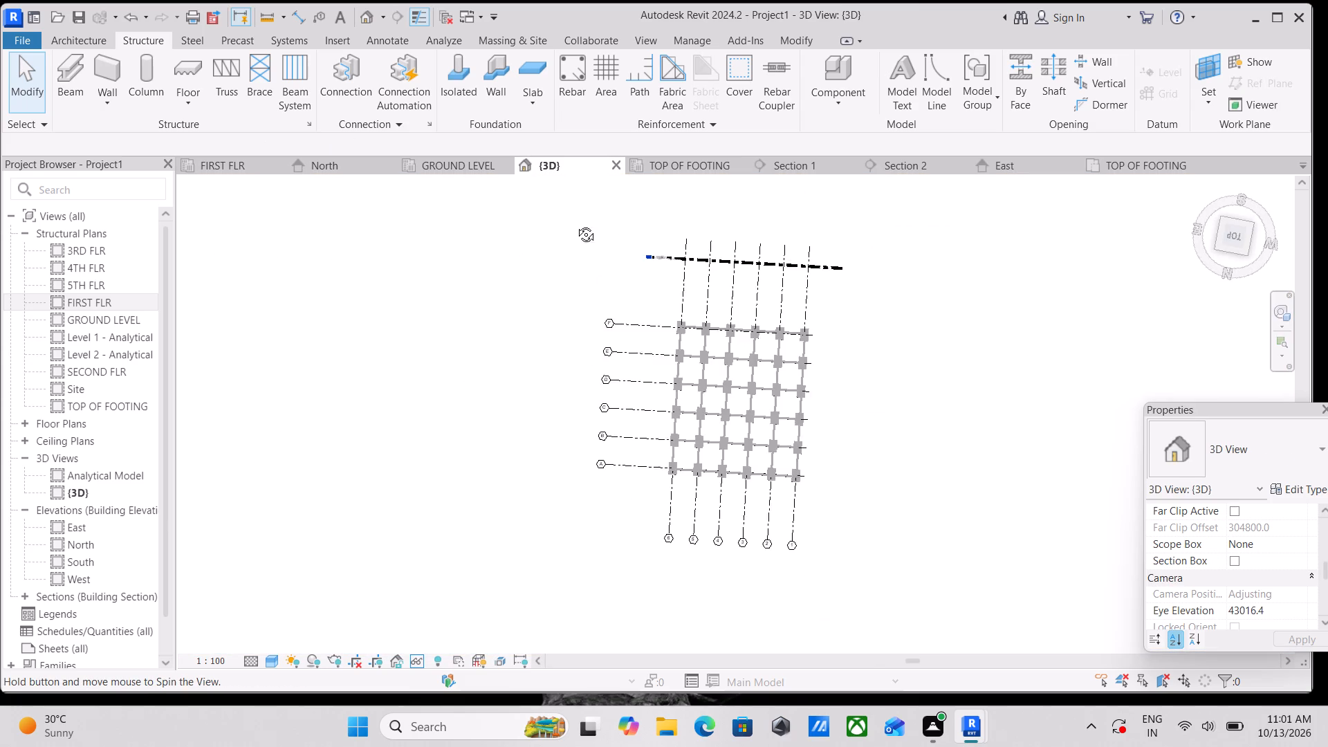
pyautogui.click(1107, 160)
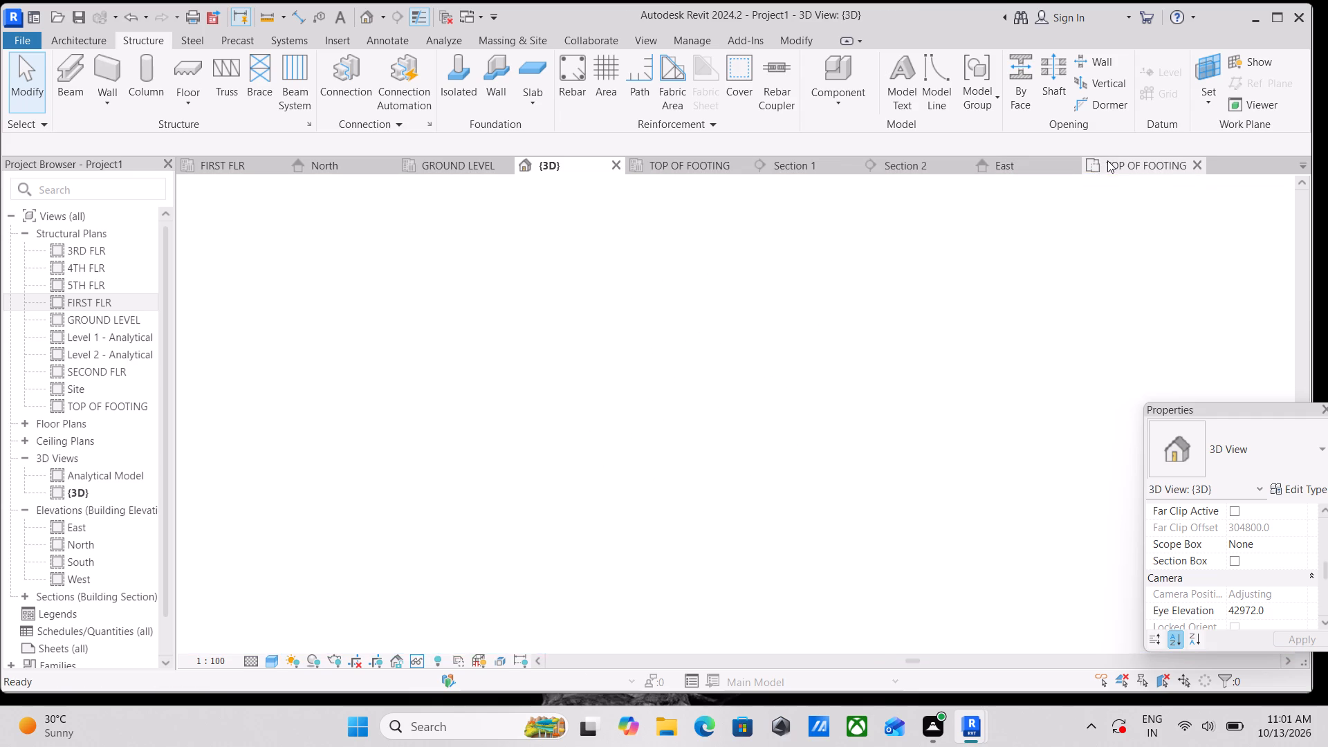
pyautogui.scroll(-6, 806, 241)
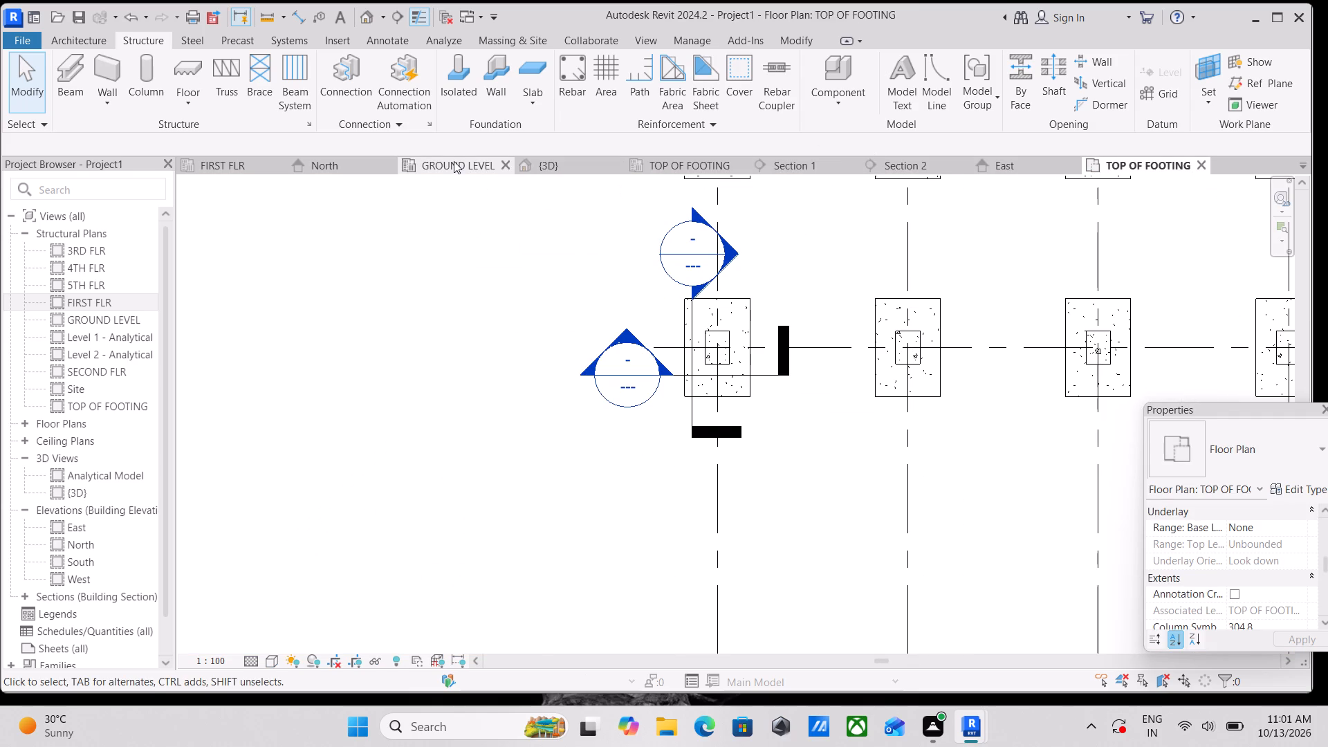
# Open the Section 4 view from its section marker at the corner column in the FIRST FLR structural plan.
pyautogui.click(203, 159)
pyautogui.scroll(-3, 465, 297)
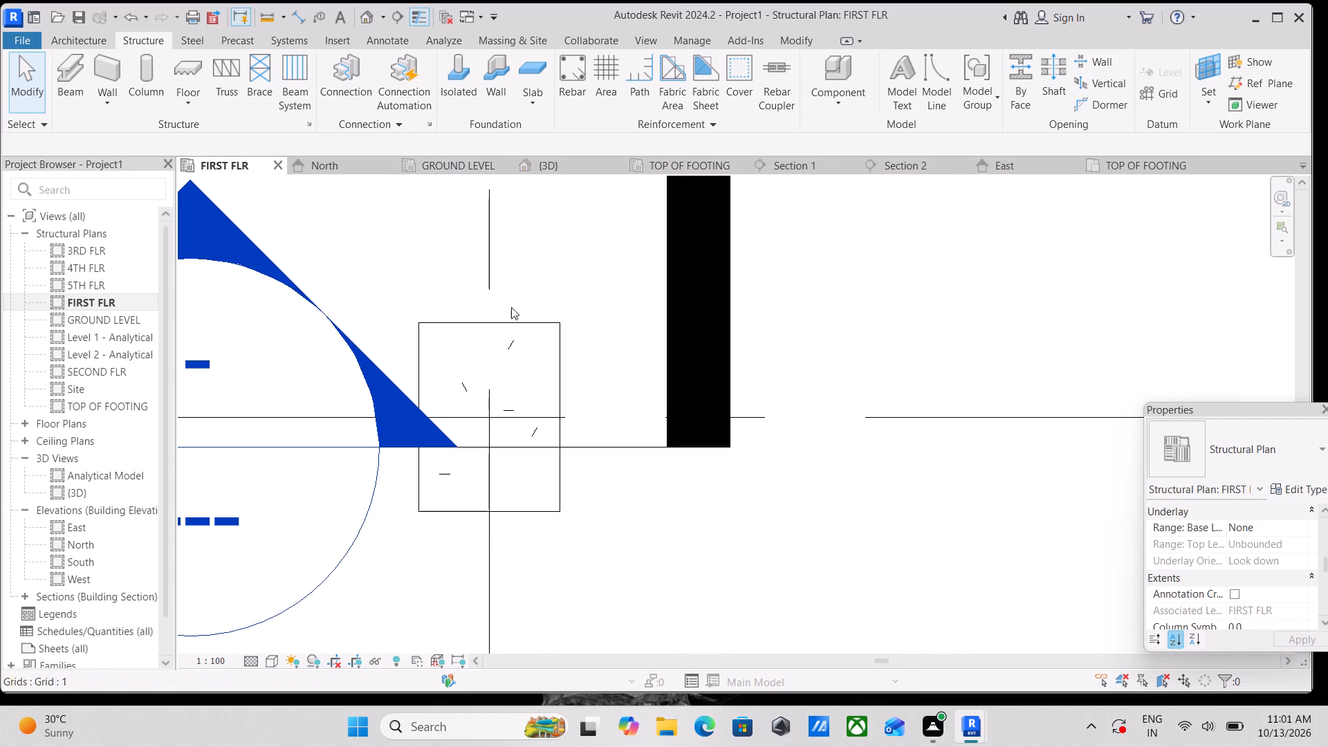
pyautogui.scroll(-4, 511, 307)
pyautogui.moveTo(572, 273); pyautogui.dragTo(593, 234, button='middle')
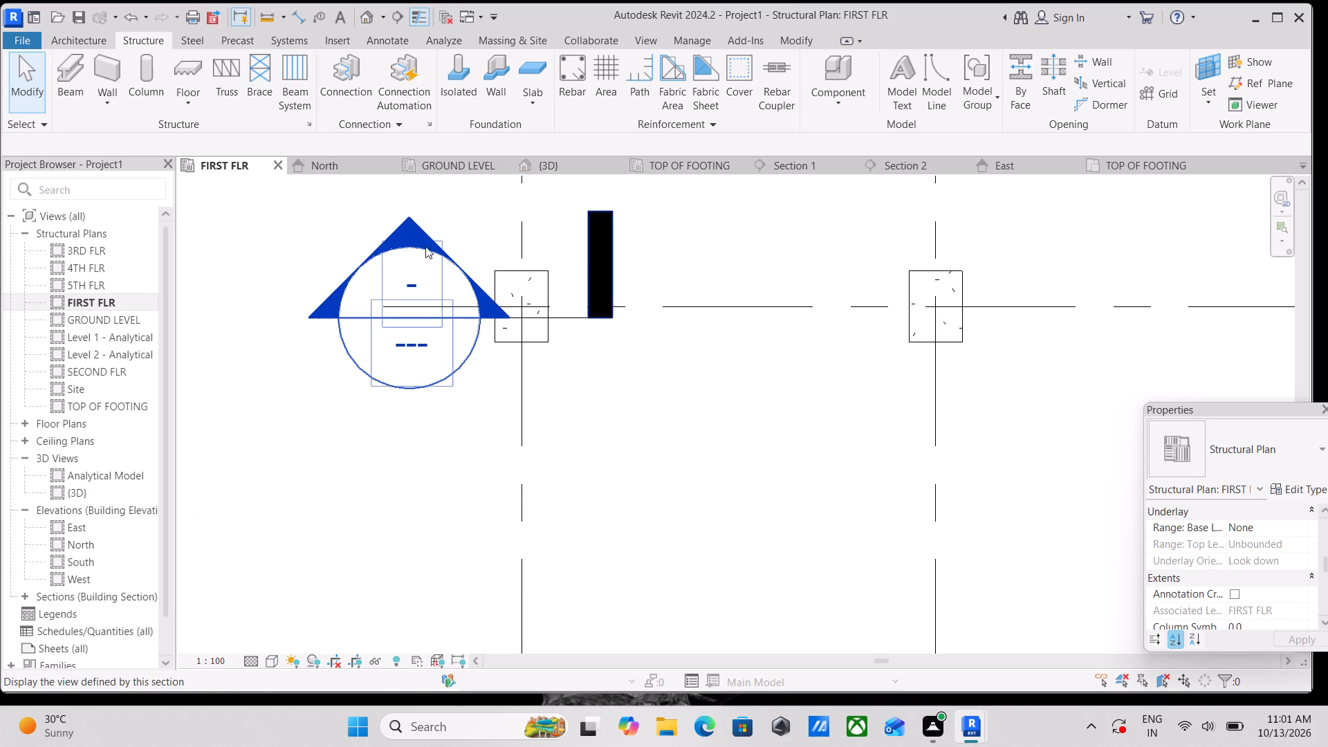
pyautogui.click(416, 236)
pyautogui.rightClick(416, 236)
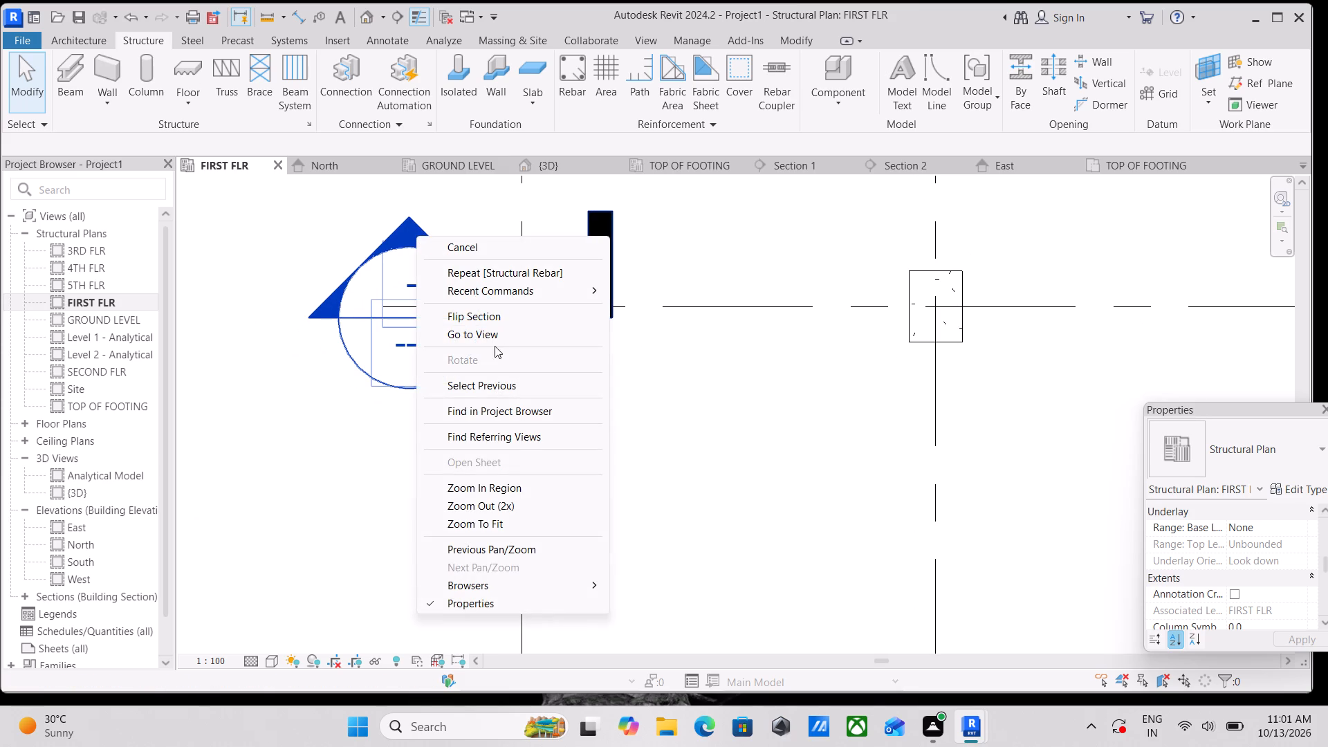
pyautogui.click(495, 331)
# Place a vertical 13M straight bar of shape M_00, about 2970 mm long, inside the cover along the column's right face in Section 4.
pyautogui.scroll(3, 508, 330)
pyautogui.scroll(-5, 531, 324)
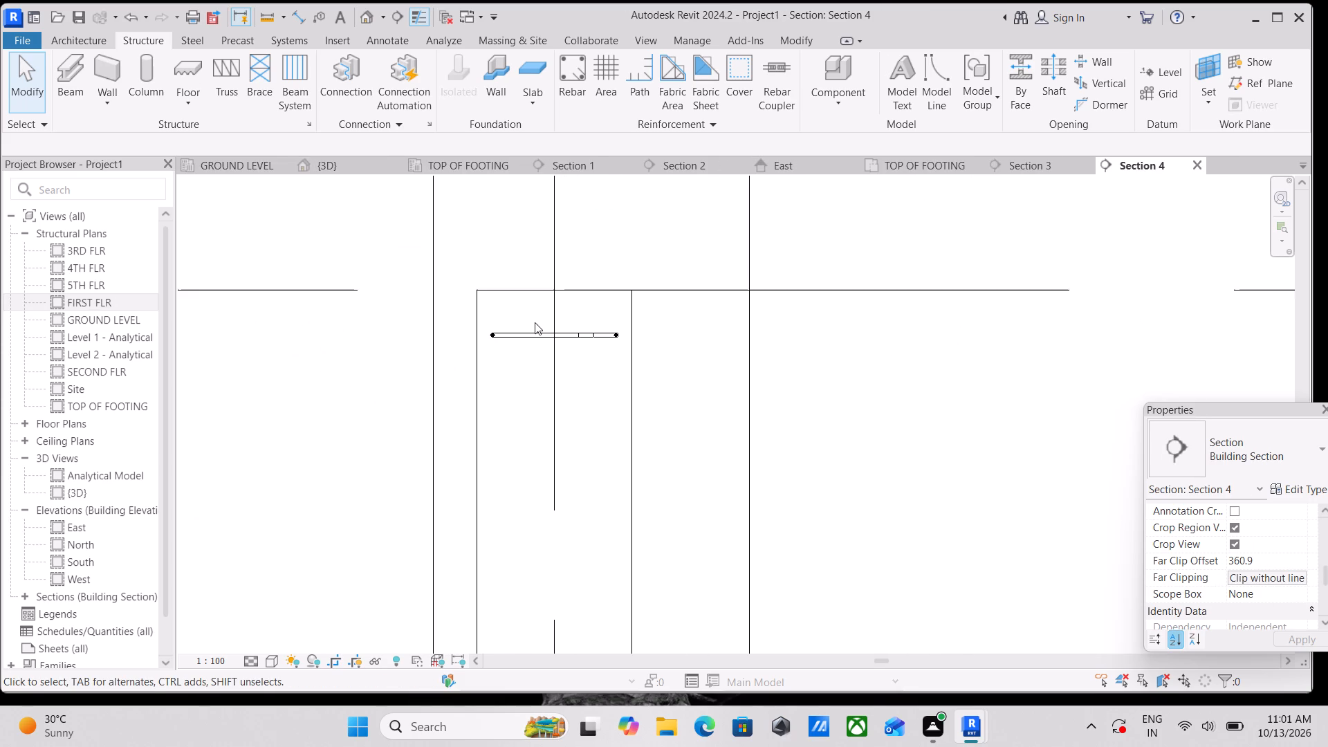
pyautogui.scroll(-3, 535, 322)
pyautogui.moveTo(546, 325); pyautogui.dragTo(560, 250, button='middle')
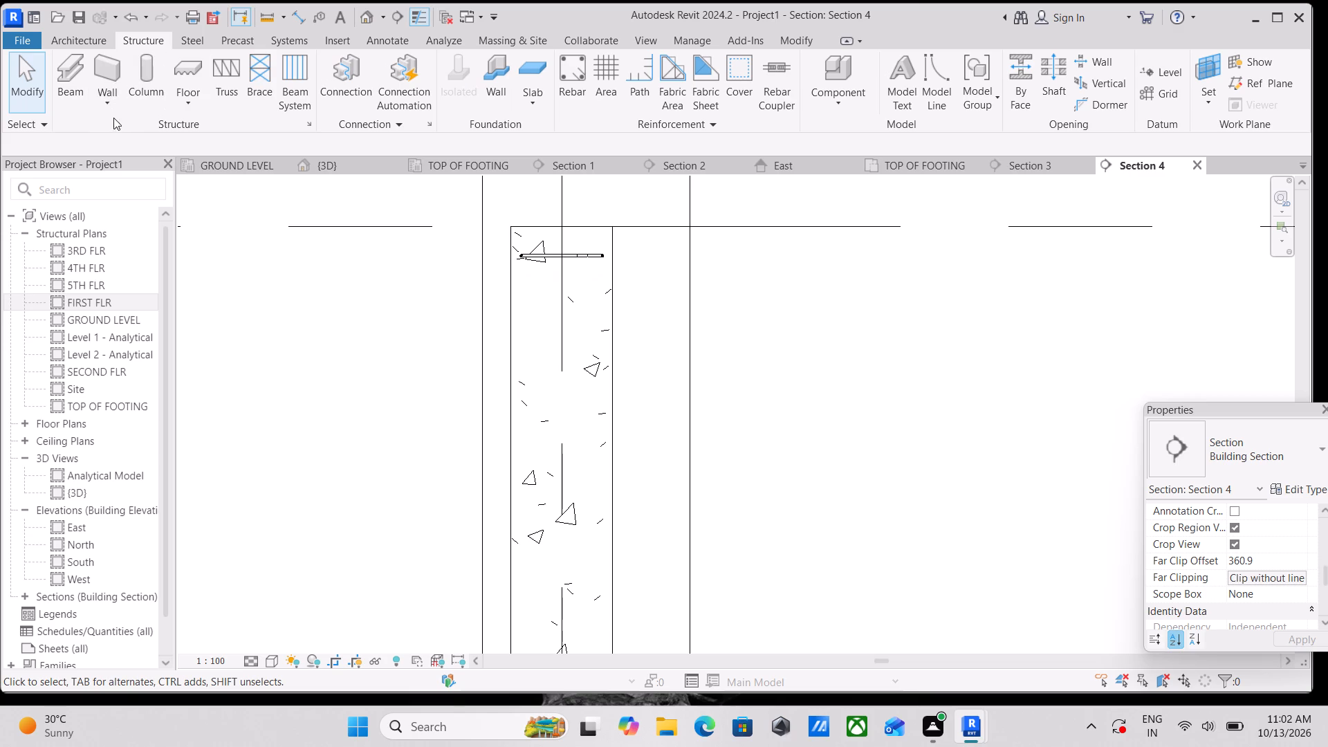
pyautogui.click(572, 95)
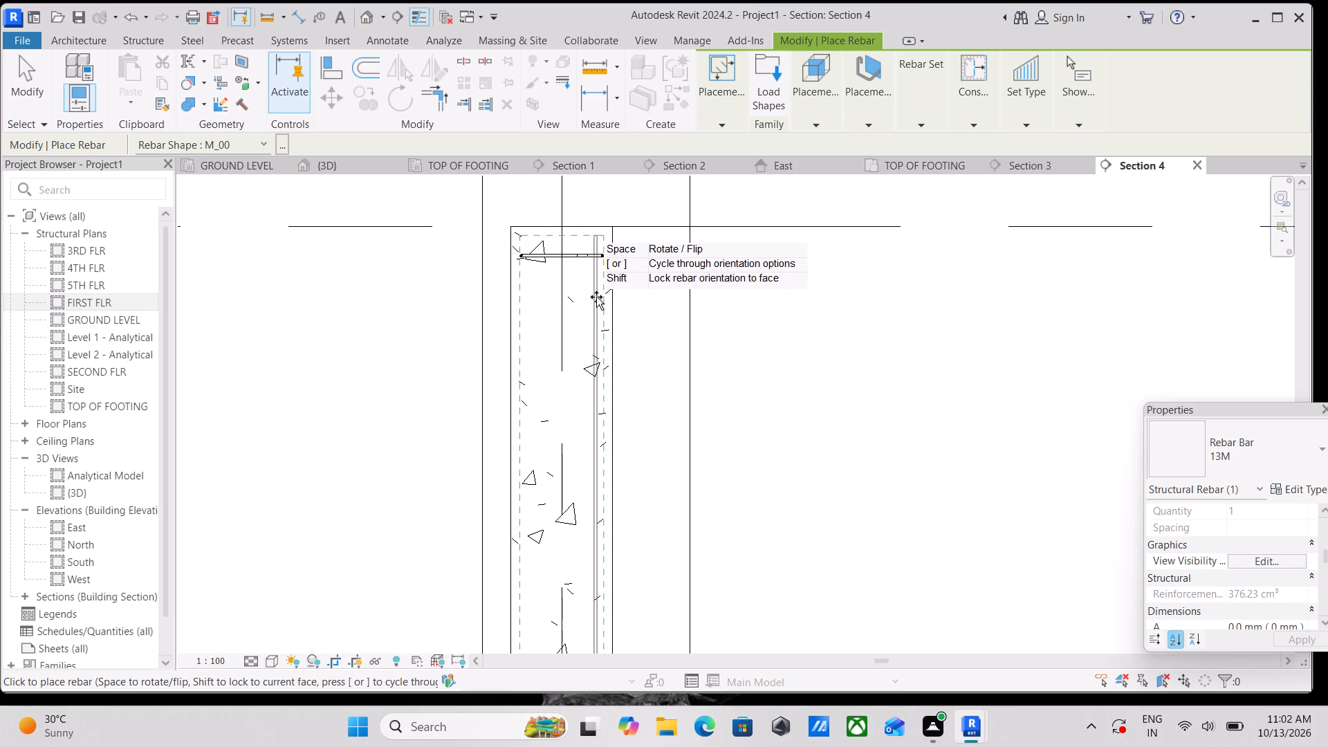
pyautogui.click(600, 295)
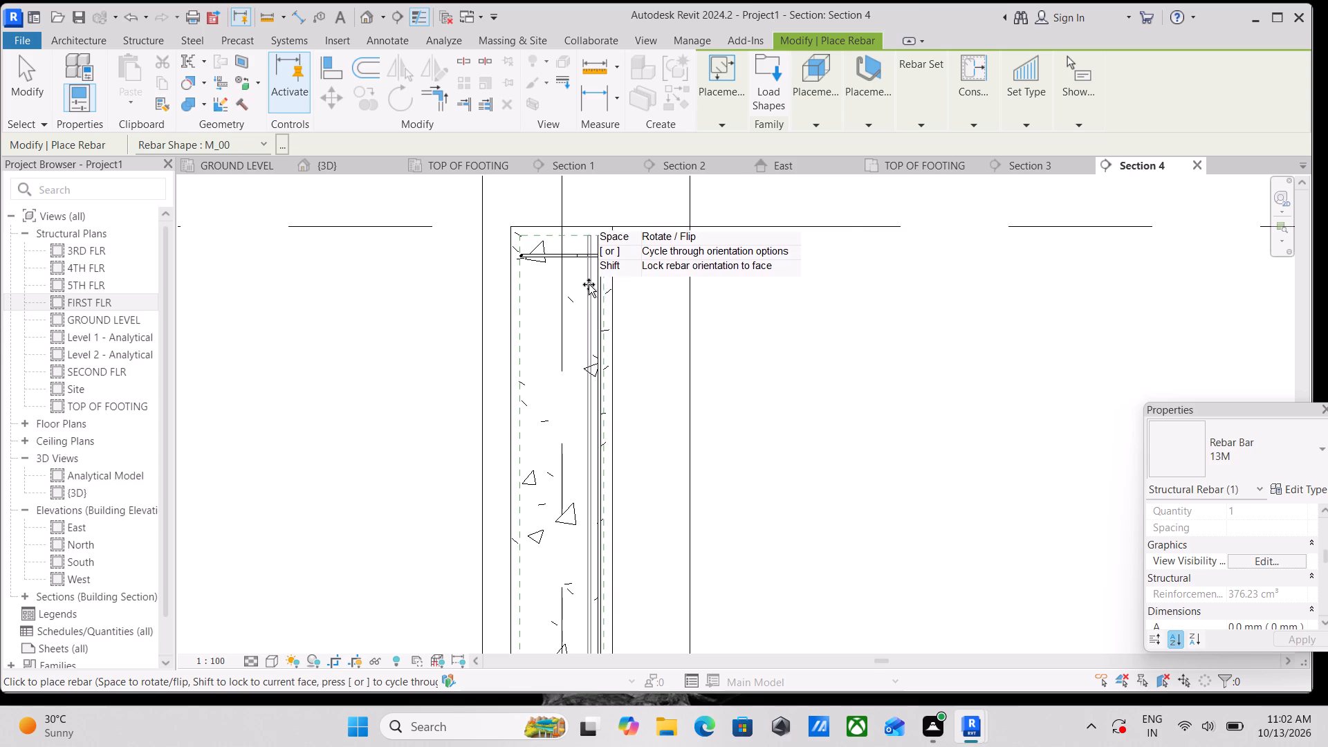
pyautogui.scroll(2, 584, 320)
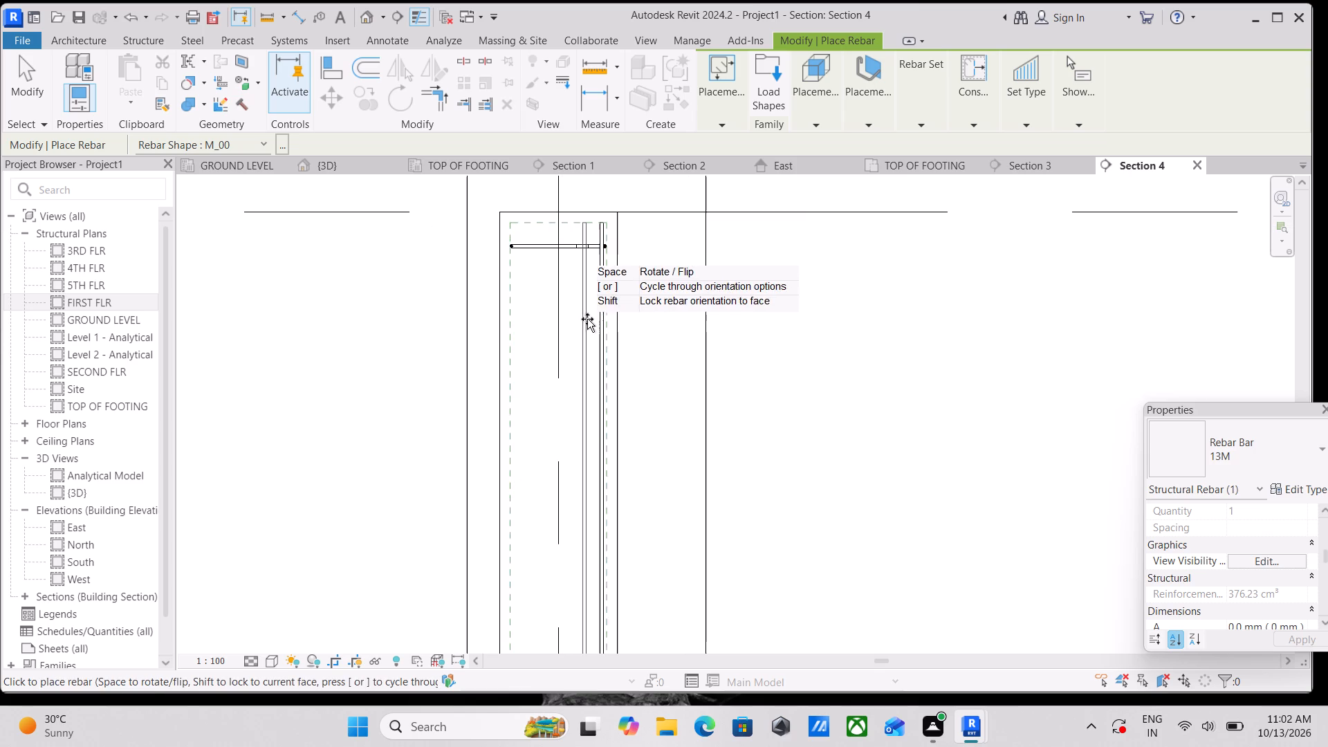
pyautogui.press('Escape')
# Set the new vertical bar's view visibility so it also shows unobscured in the {3D} view.
pyautogui.click(600, 321)
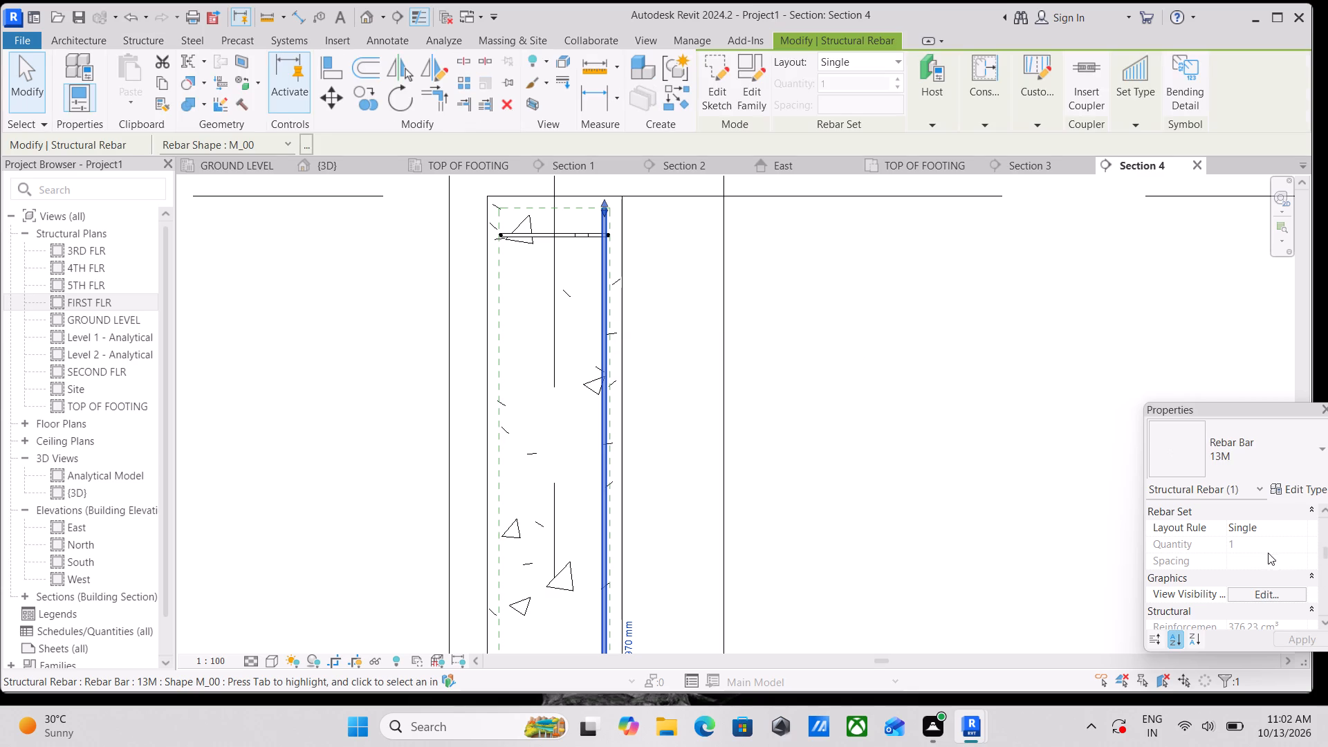
pyautogui.click(1269, 597)
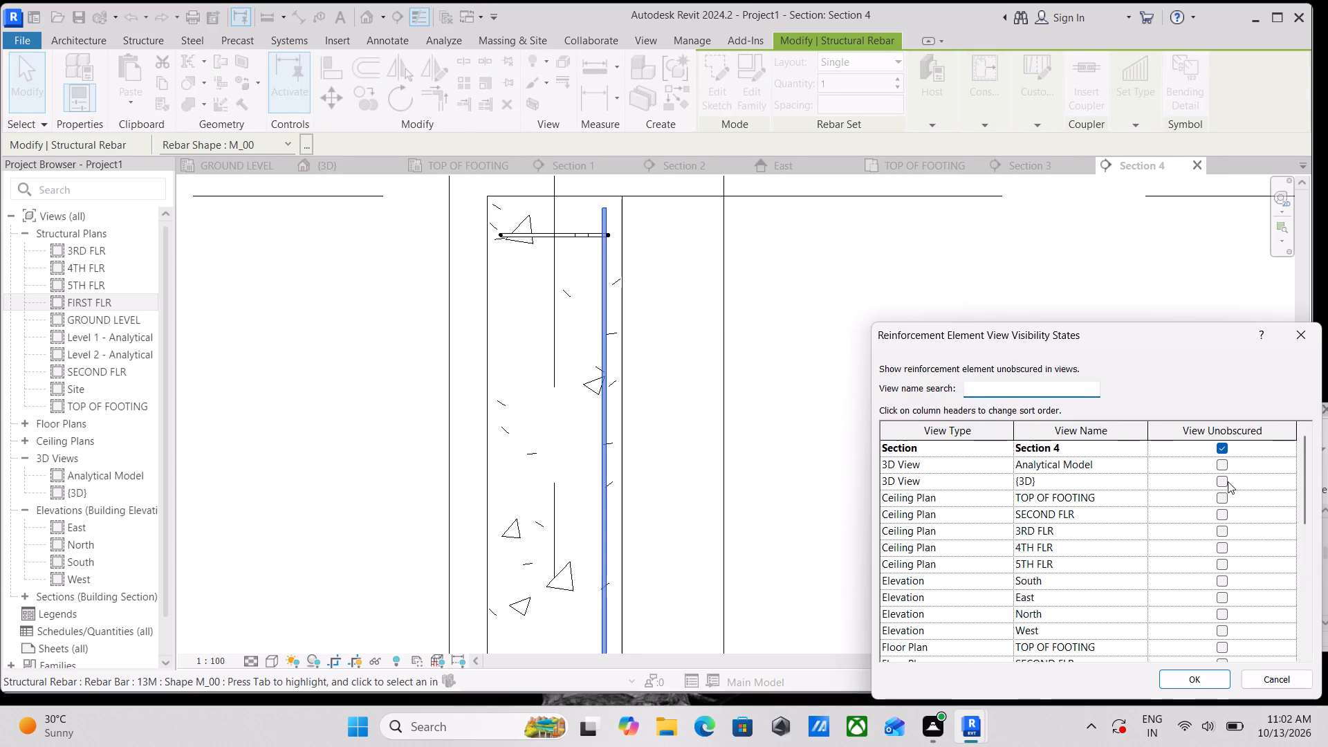
pyautogui.click(1228, 481)
pyautogui.click(1219, 483)
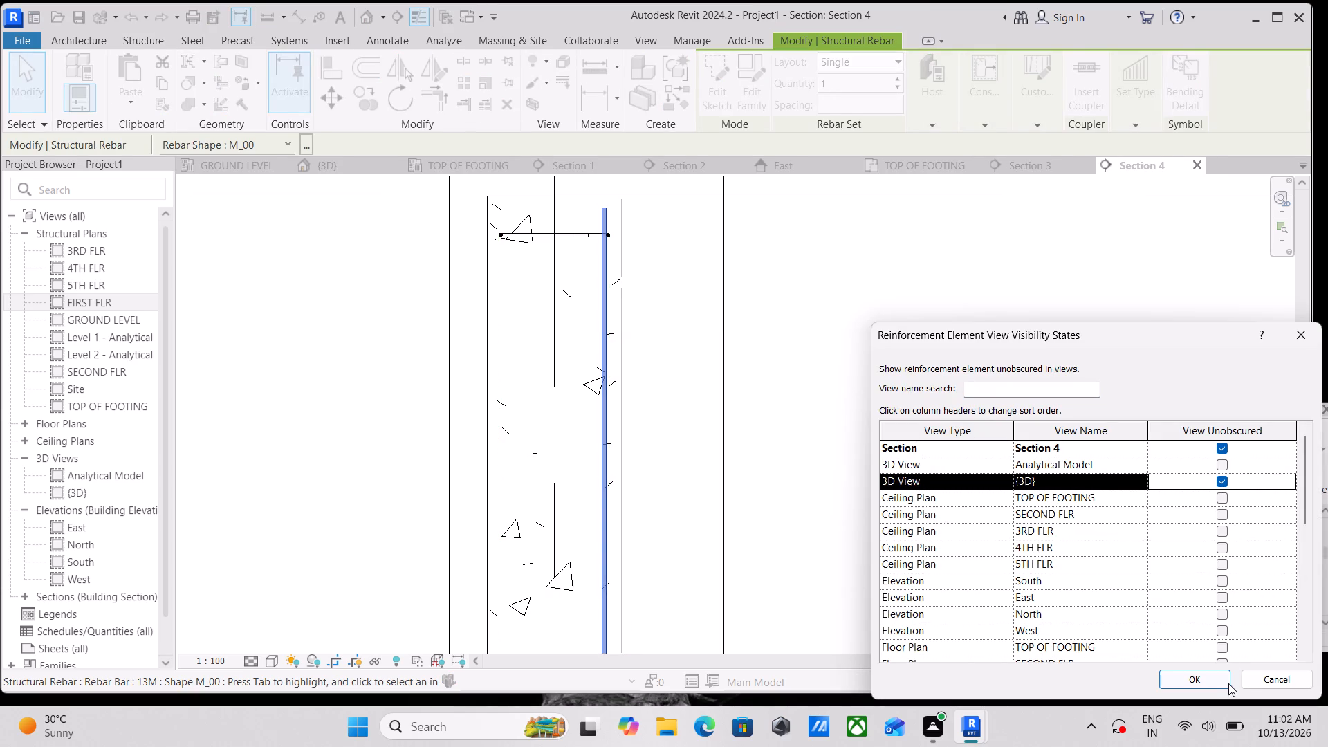
pyautogui.click(1210, 678)
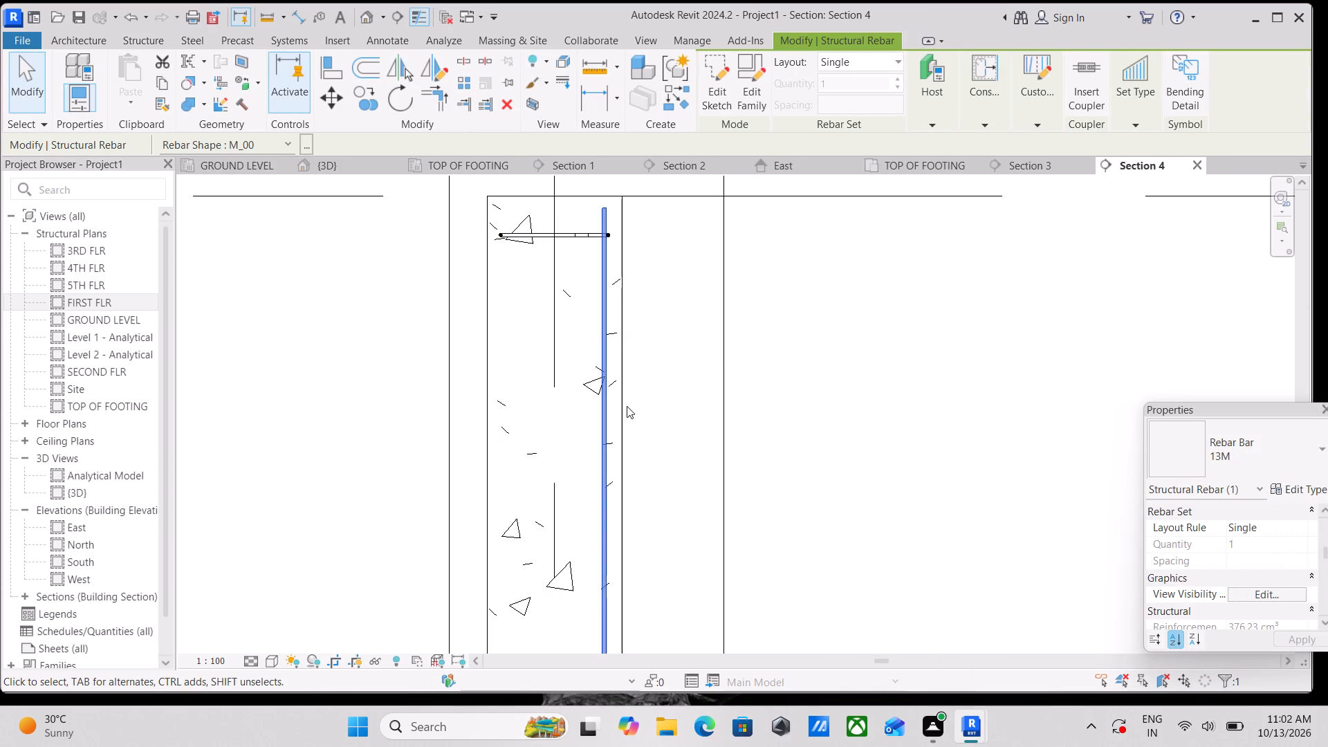
# Set the vertical bar's rebar set layout to Fixed Number with a quantity of 3.
pyautogui.moveTo(625, 452); pyautogui.dragTo(682, 412, button='middle')
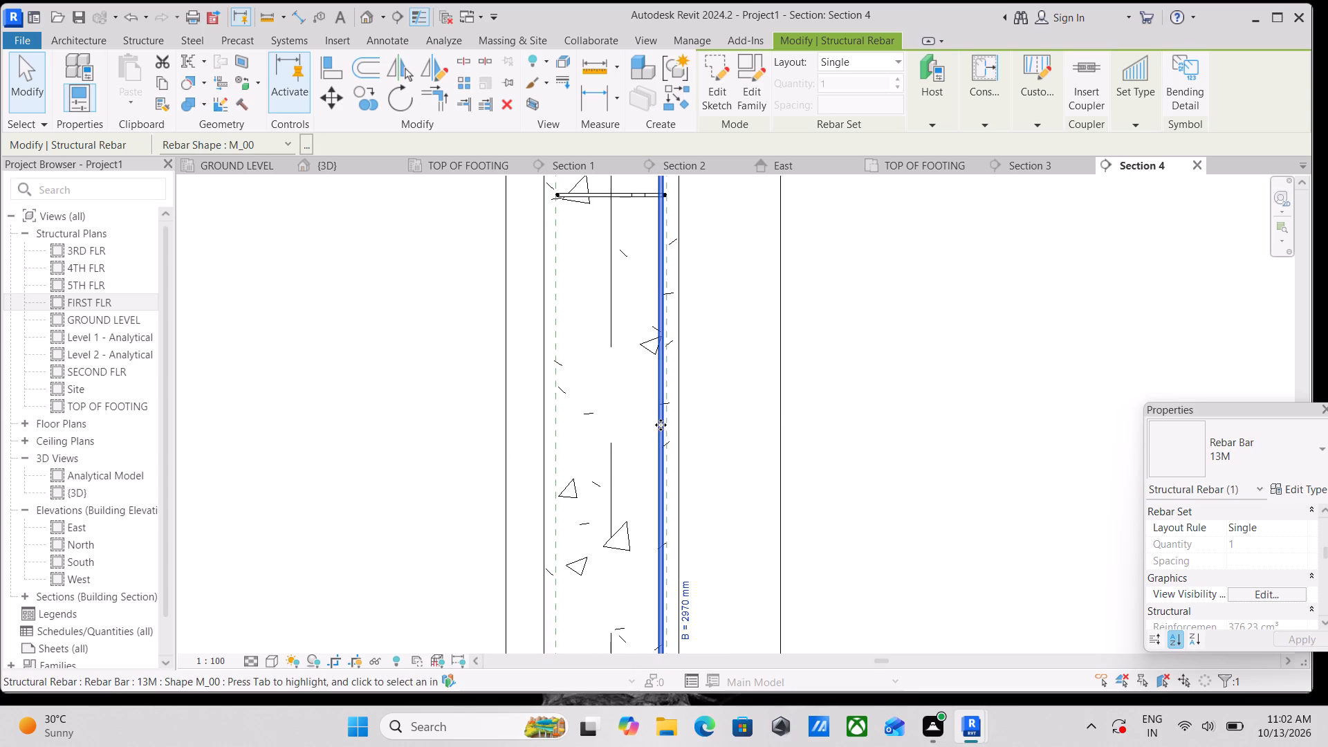
pyautogui.click(663, 424)
pyautogui.scroll(-2, 663, 424)
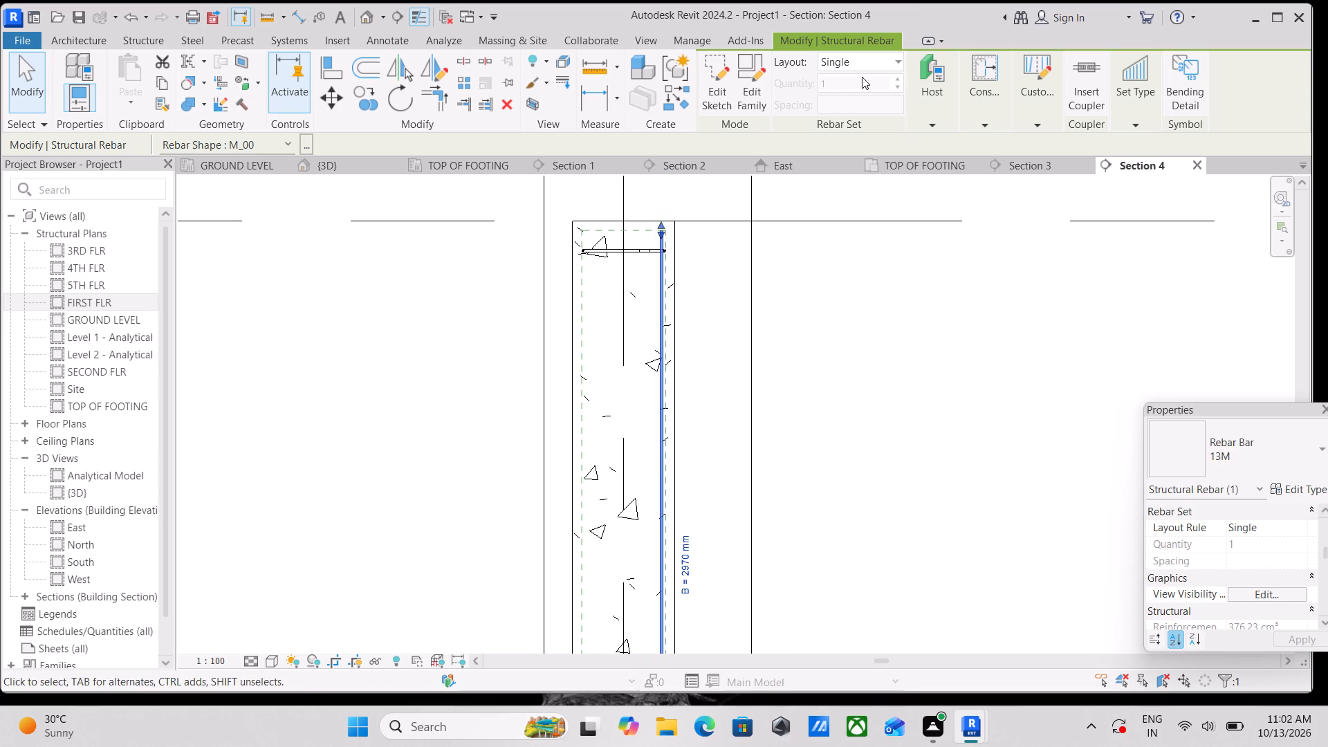
pyautogui.click(869, 57)
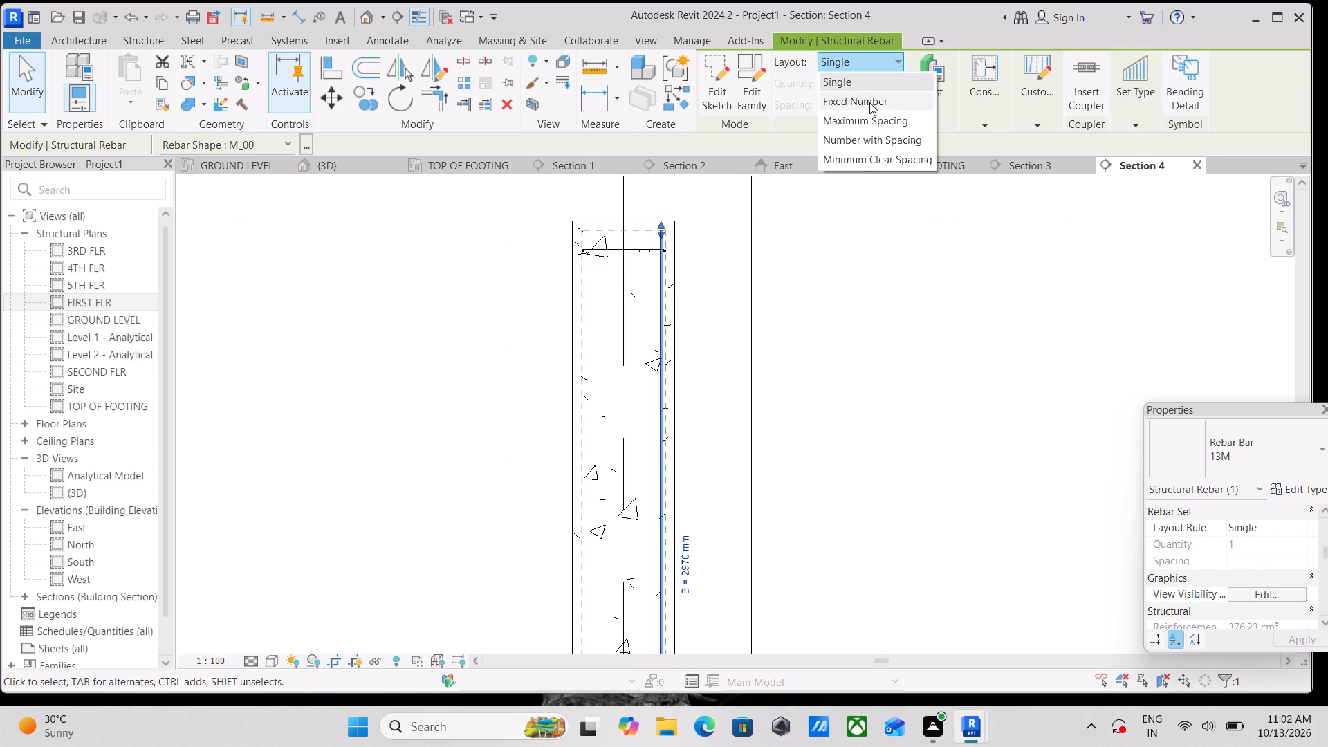
pyautogui.click(869, 96)
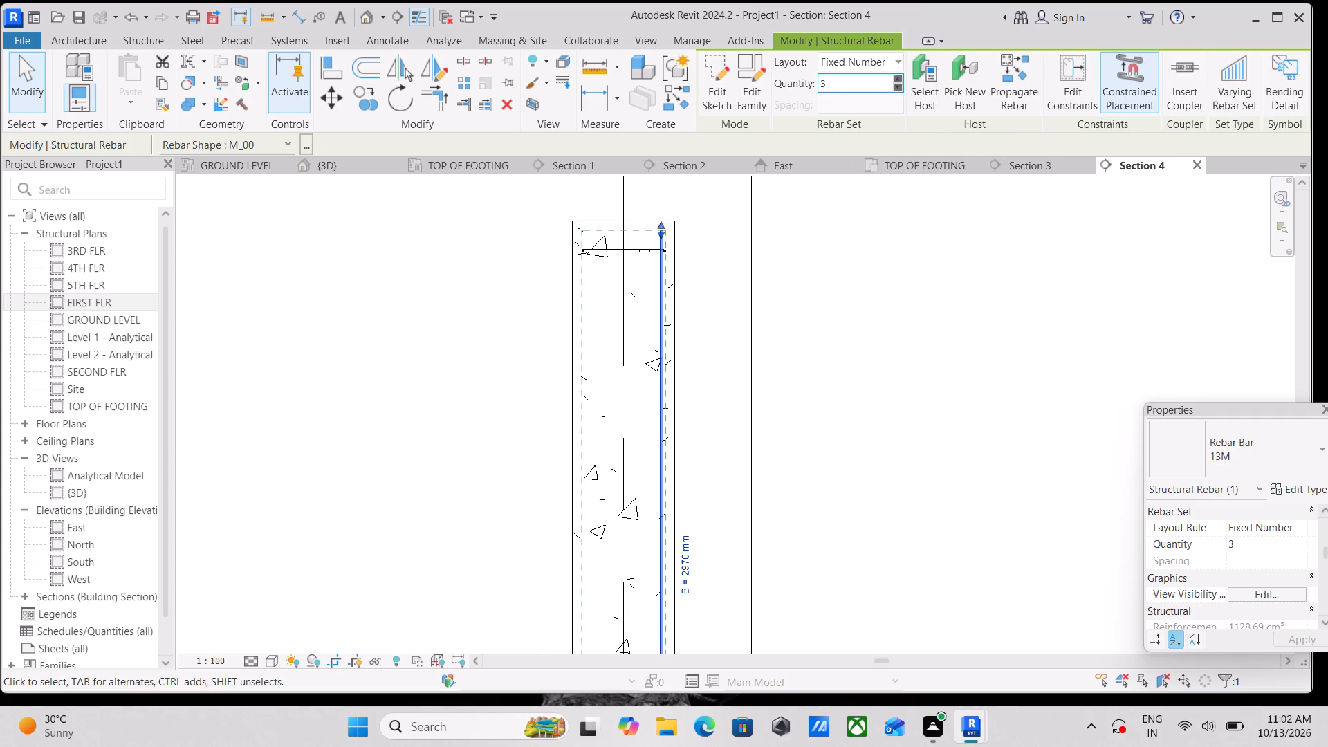
pyautogui.scroll(2, 832, 78)
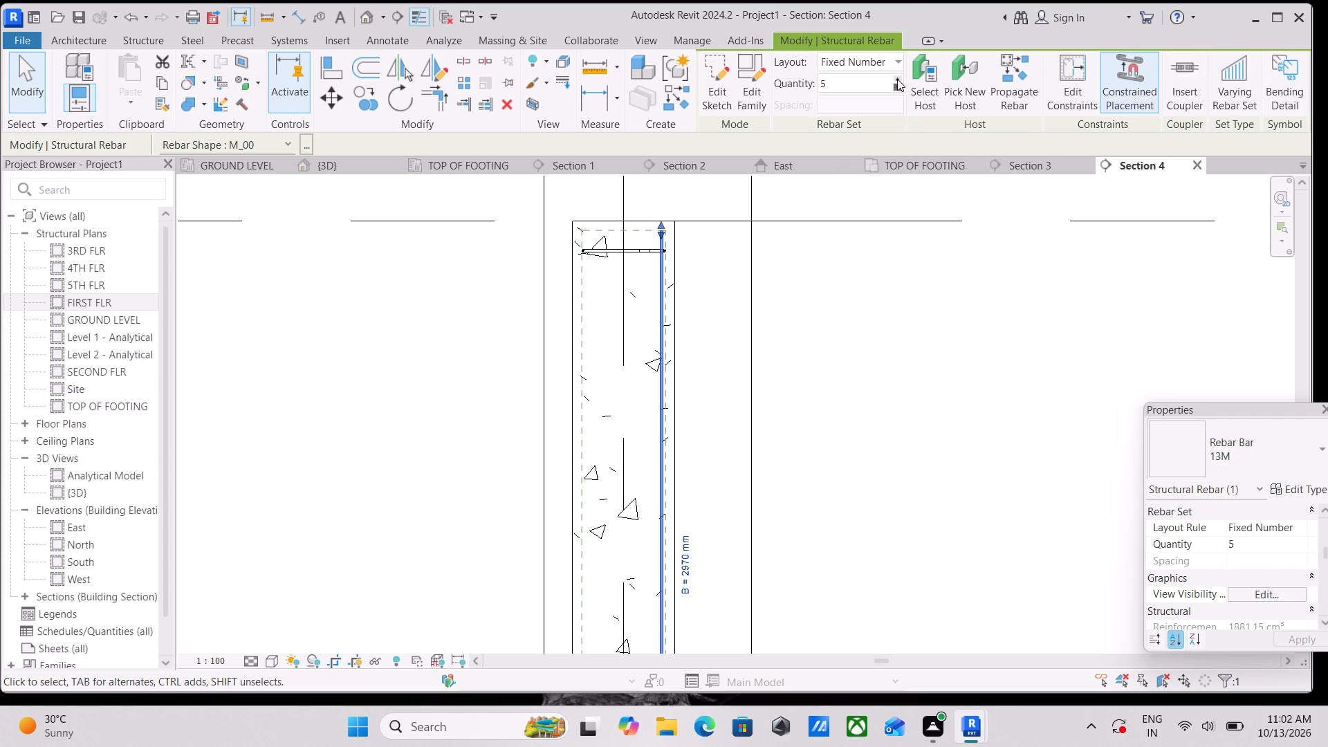
pyautogui.click(897, 79)
pyautogui.click(833, 81)
pyautogui.press('BackSpace')
pyautogui.press('3')
pyautogui.press('Return')
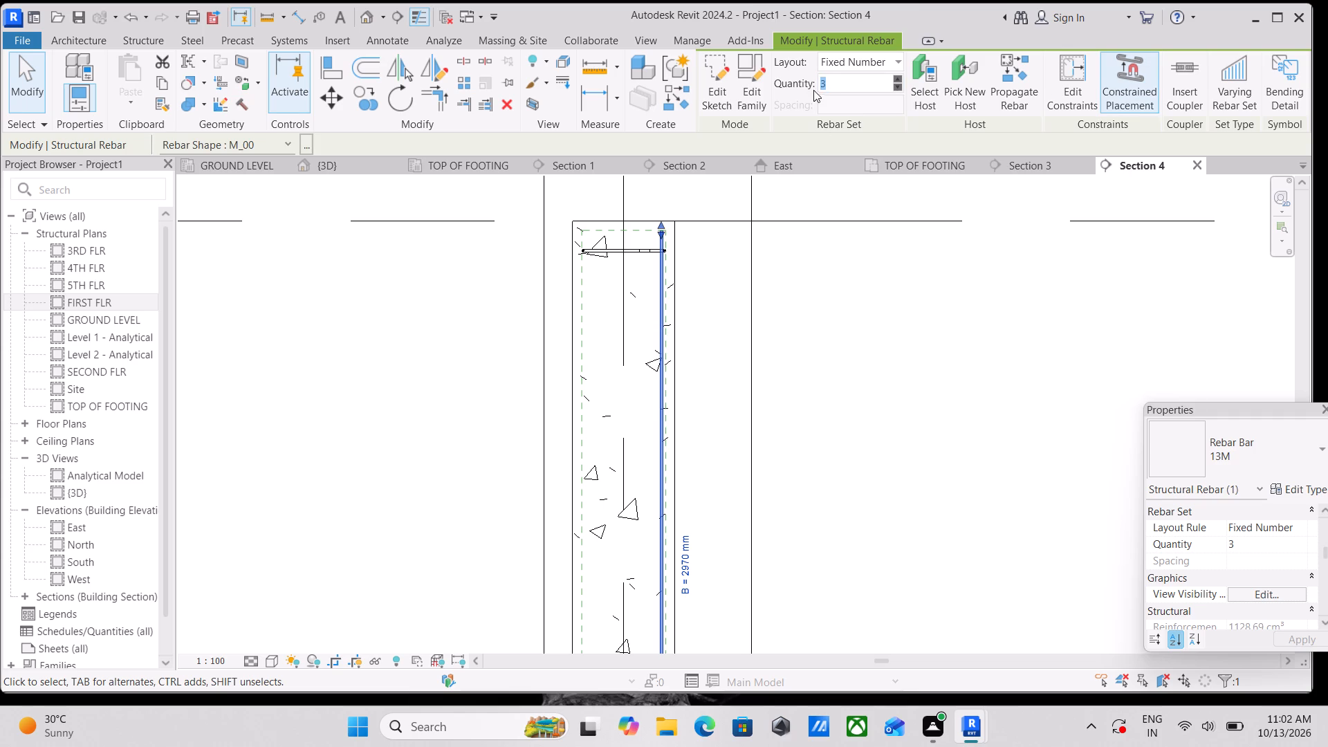
# Open the column's M_T1 tie sketch in the FIRST FLR structural plan and finish it without edits.
pyautogui.press('Escape')
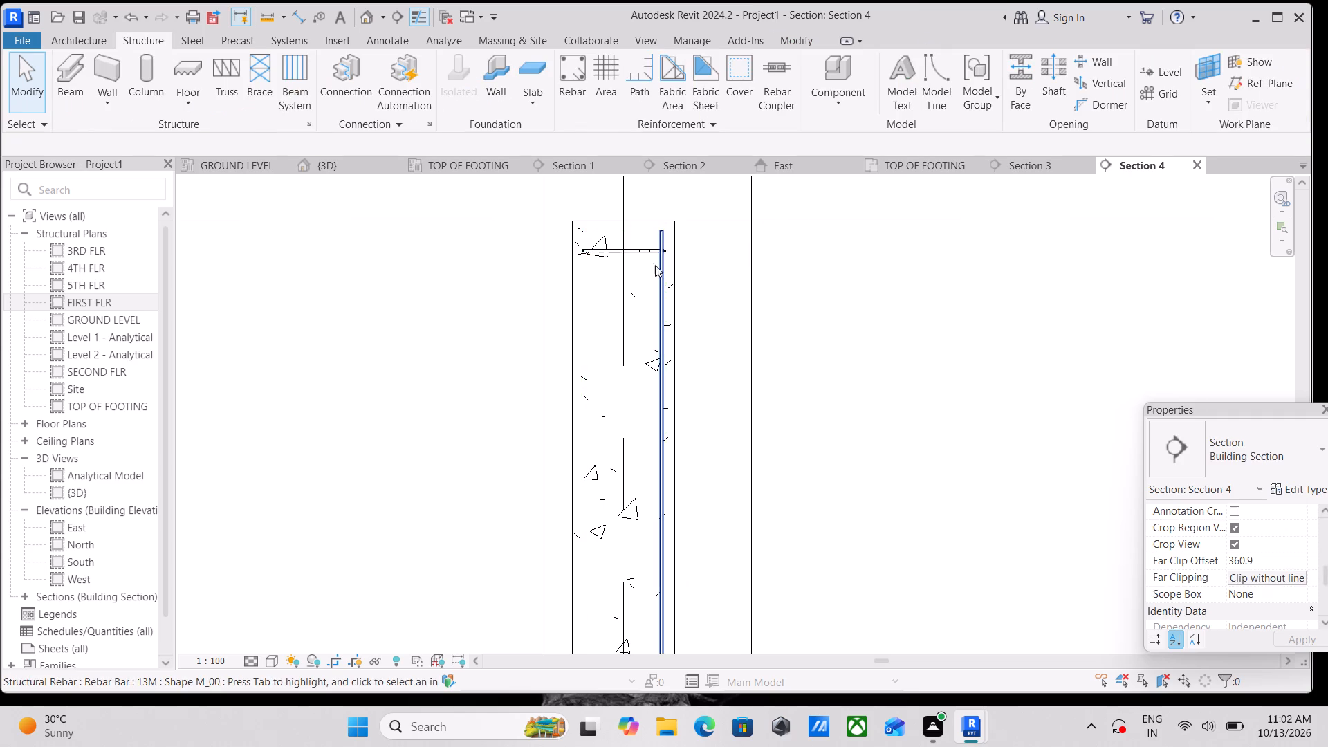
pyautogui.doubleClick(630, 255)
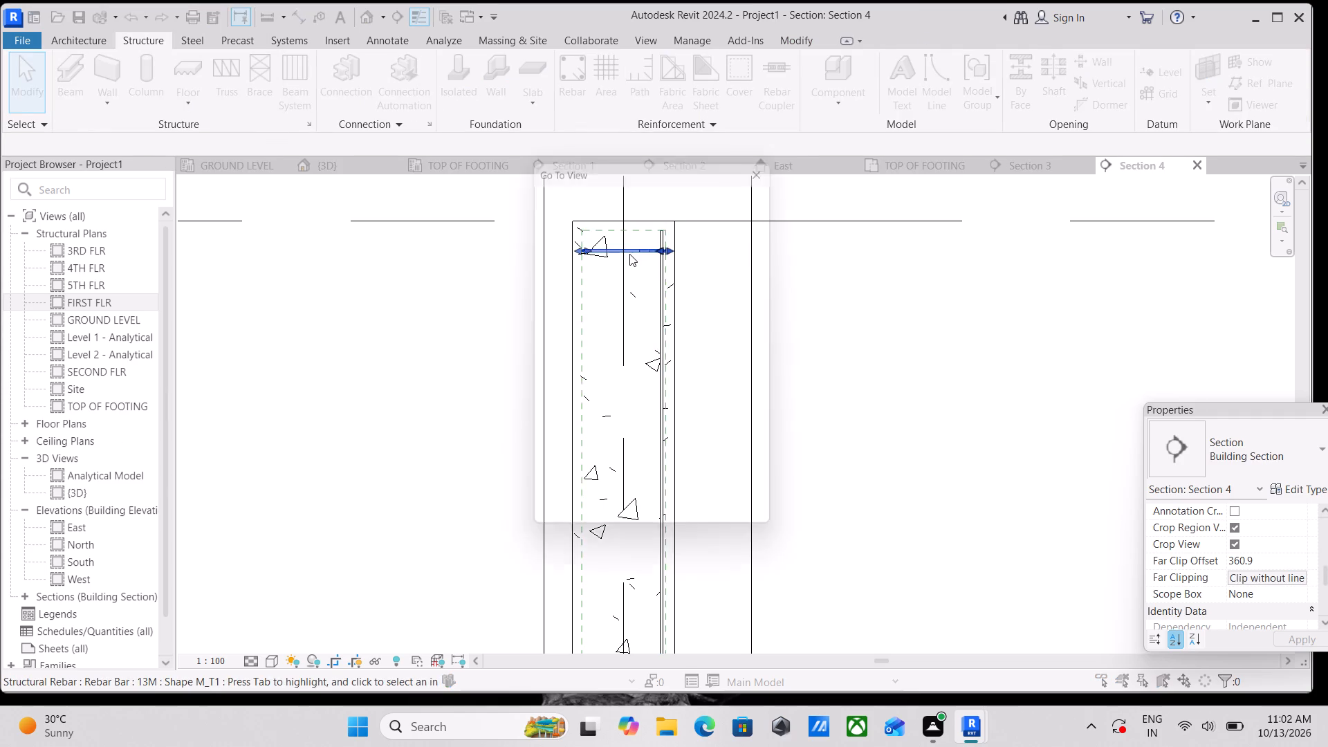
pyautogui.scroll(-2, 623, 284)
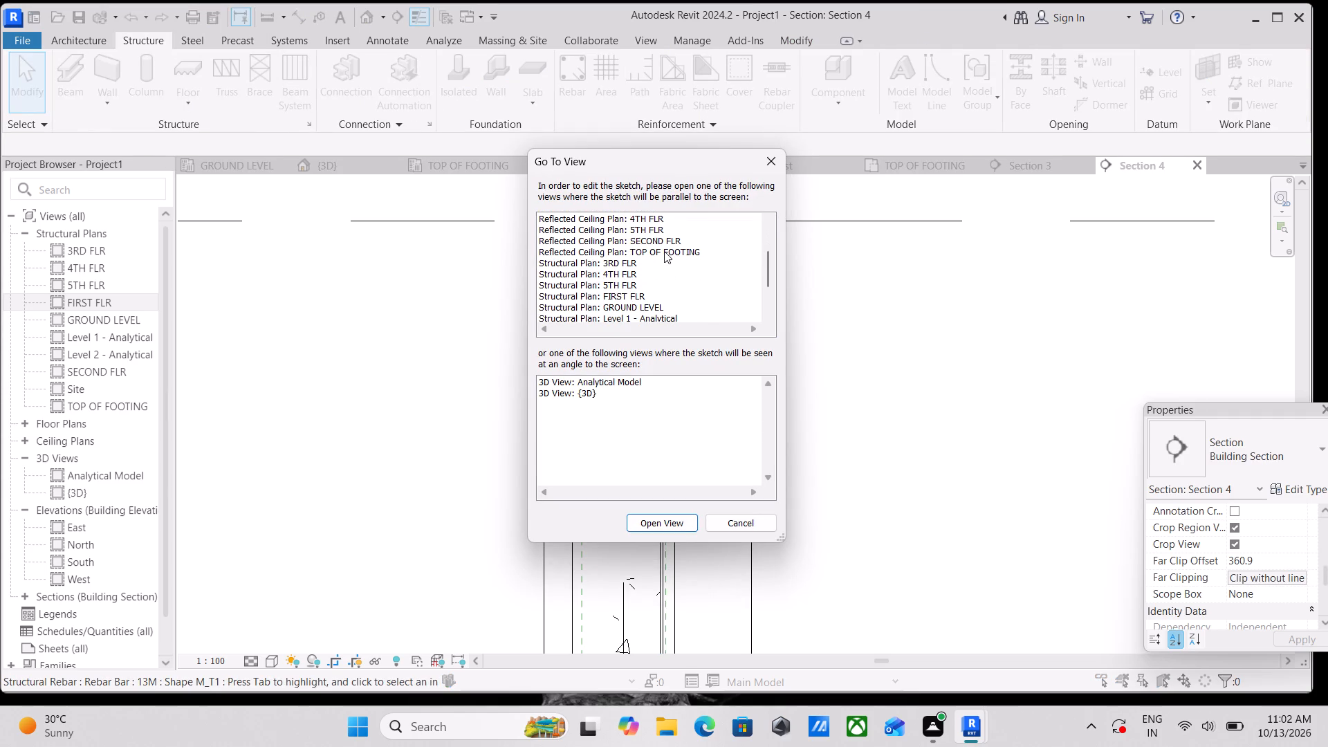
pyautogui.click(619, 295)
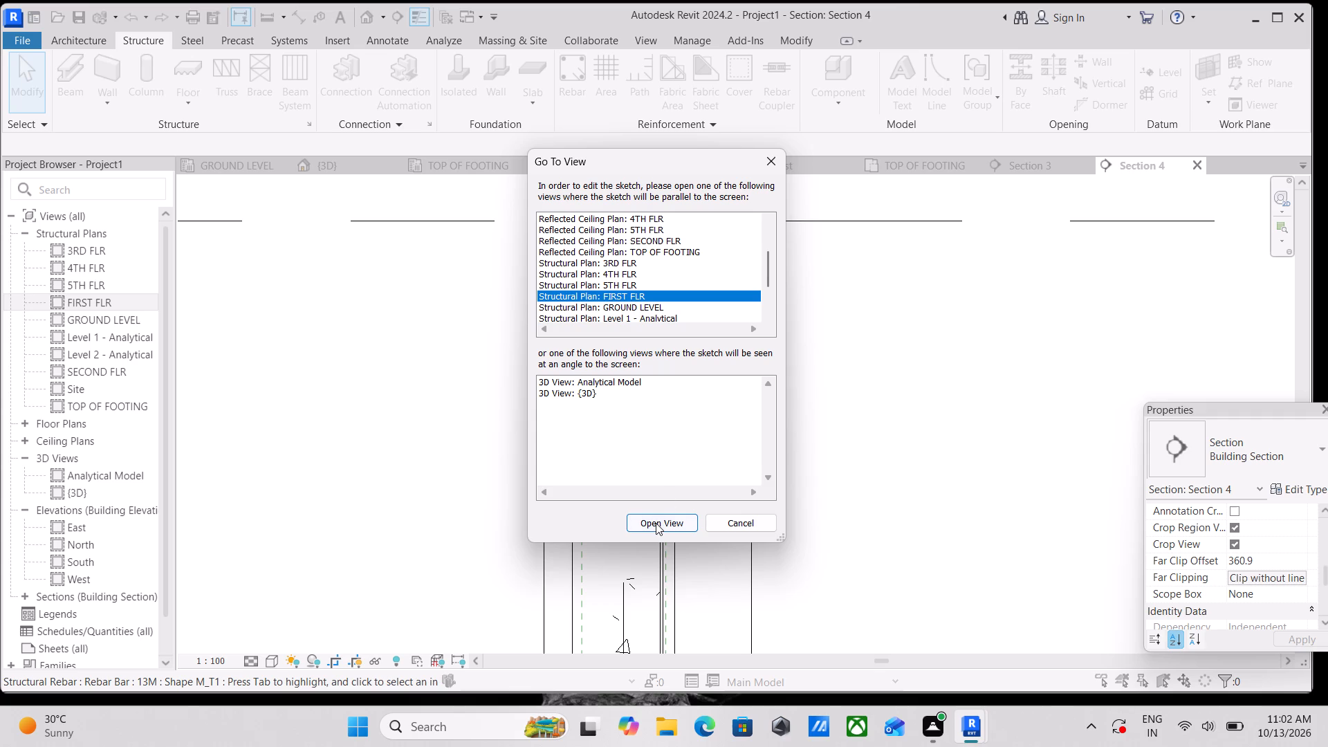
pyautogui.click(656, 523)
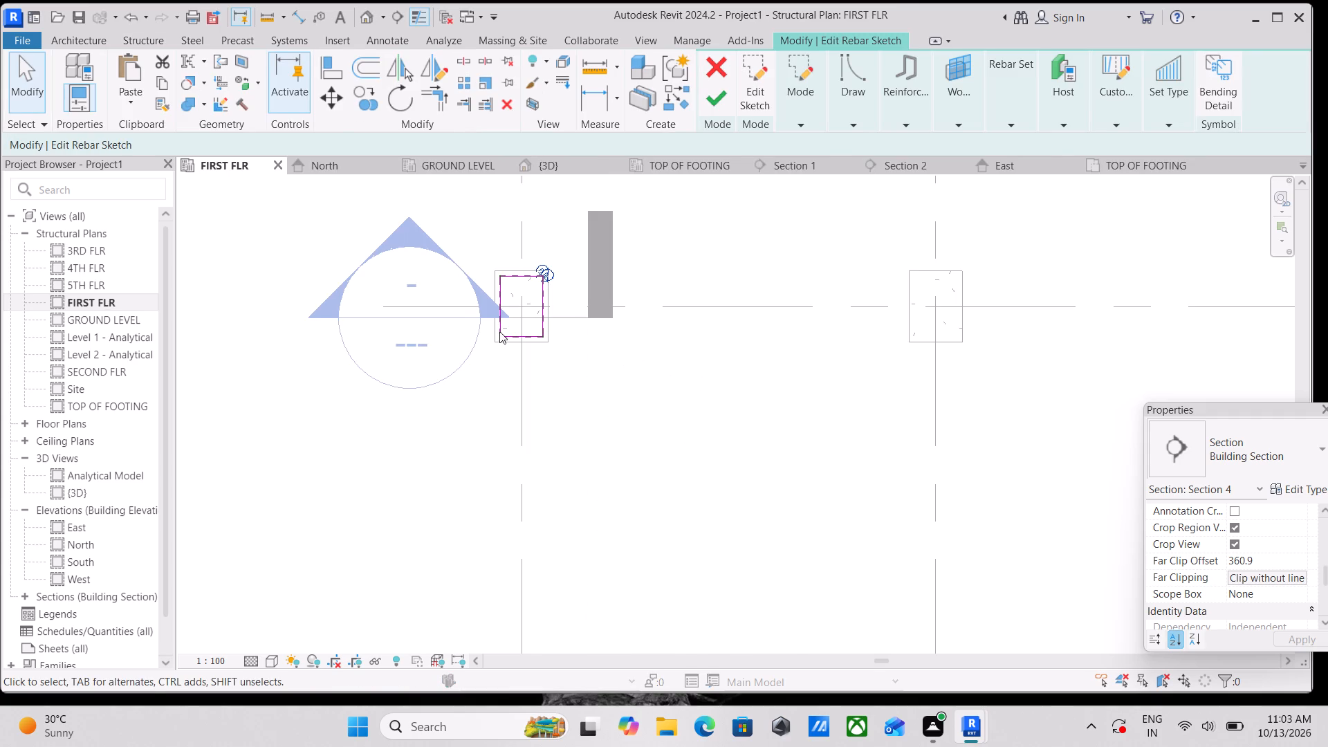
pyautogui.scroll(7, 510, 318)
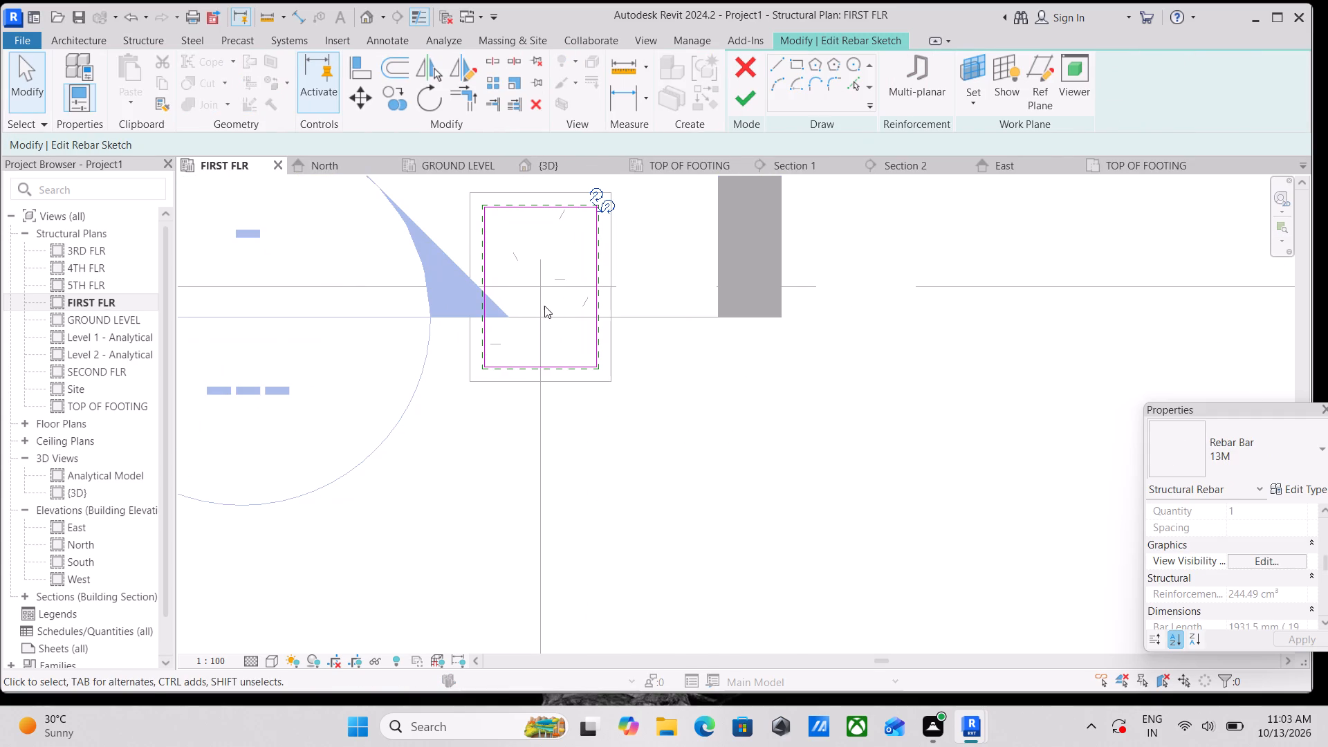
pyautogui.click(750, 89)
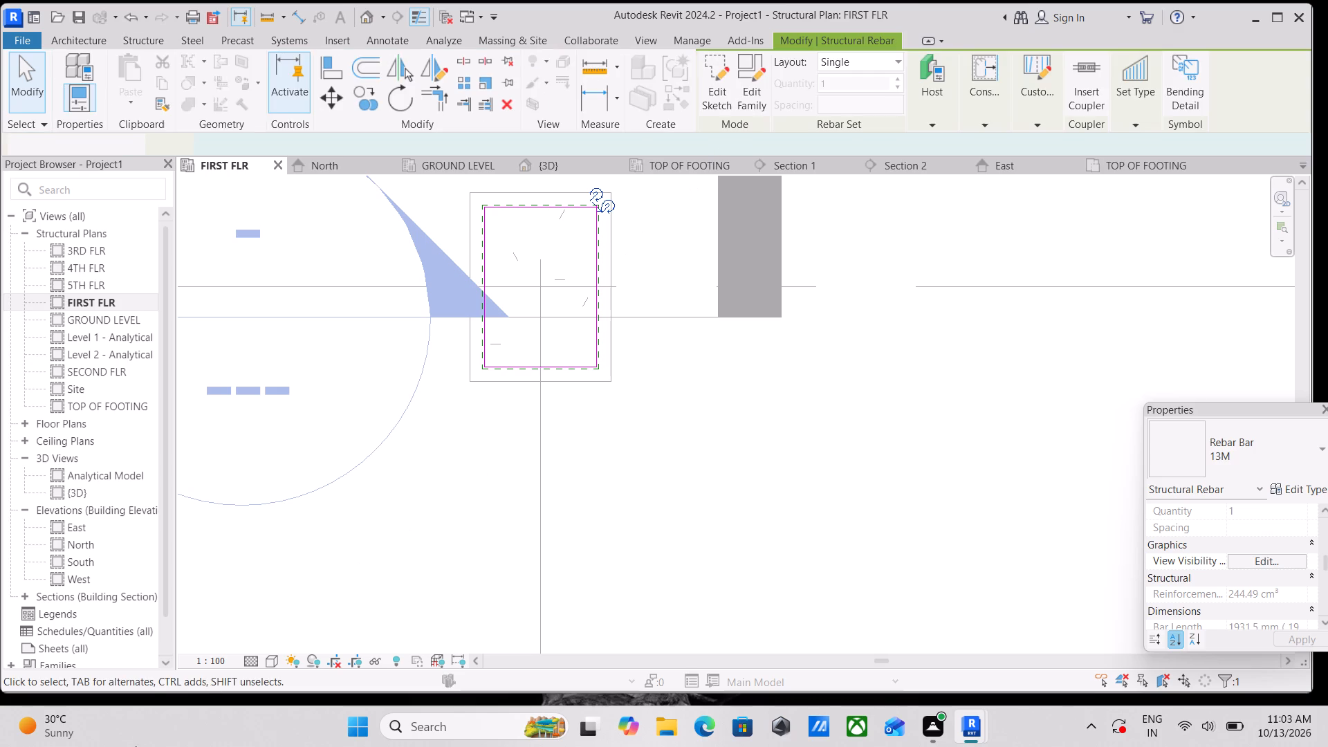
# Set the FIRST FLR structural plan's detail level to Fine and check the corner column's M_T1 tie.
pyautogui.click(255, 653)
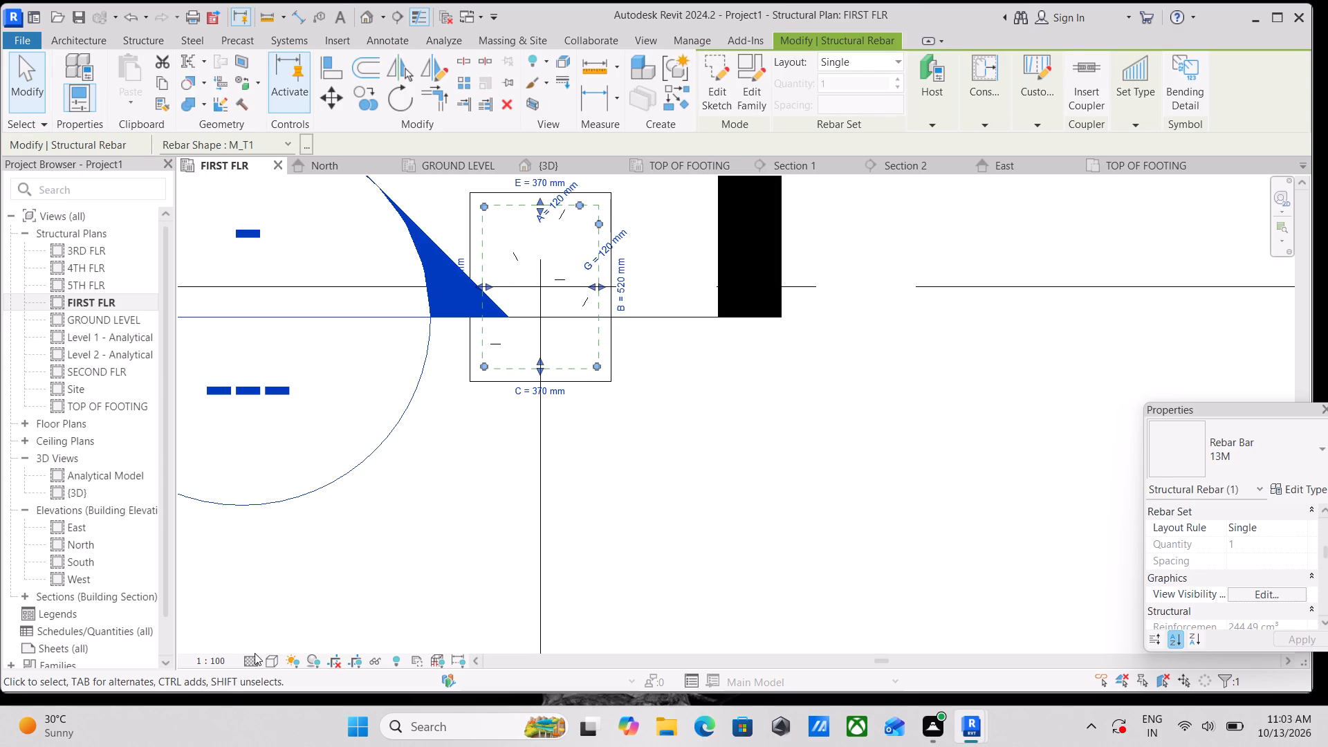
pyautogui.click(250, 662)
pyautogui.click(264, 648)
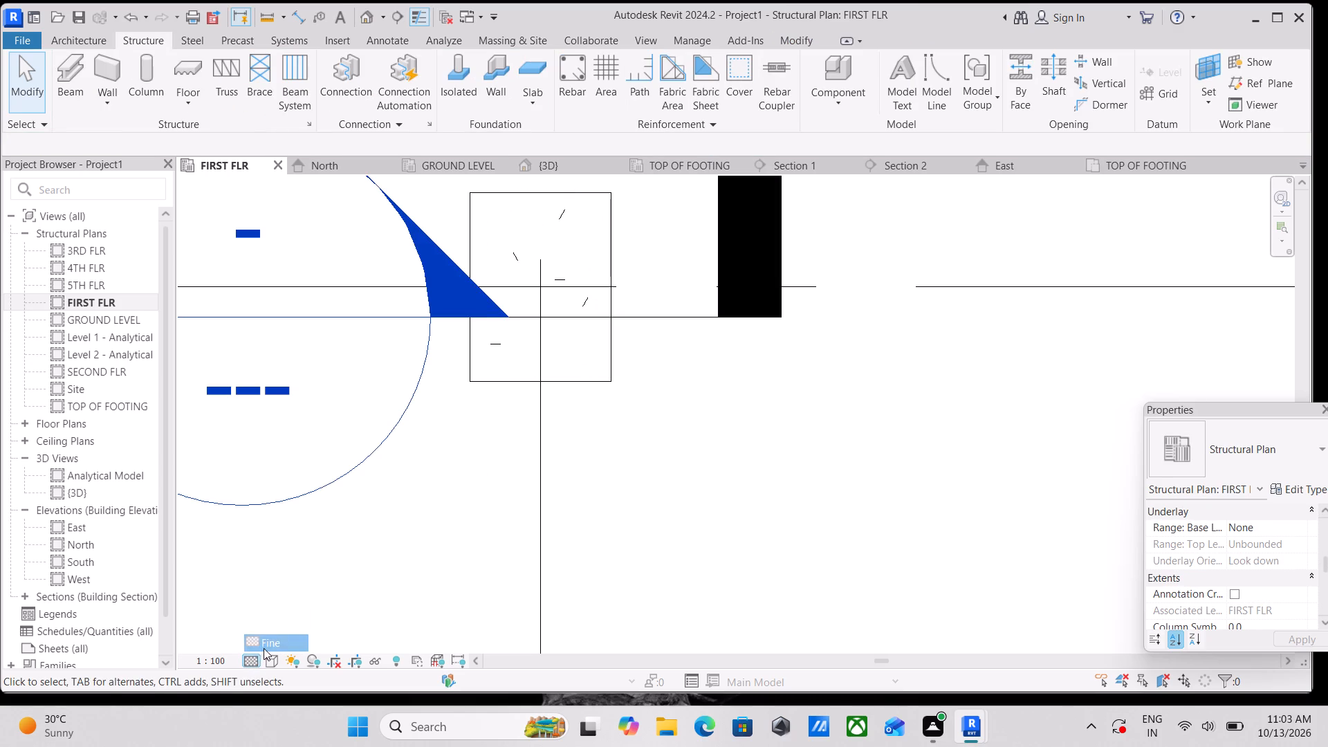
pyautogui.scroll(3, 596, 266)
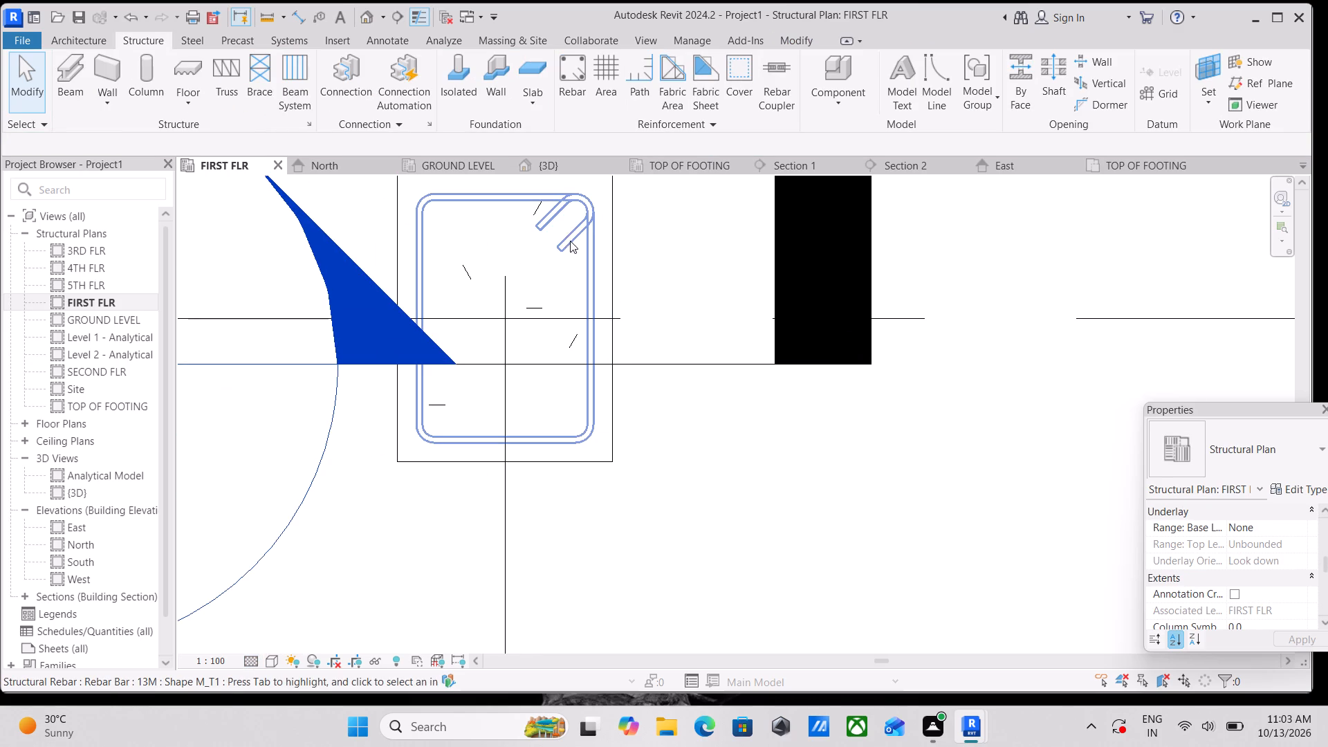
pyautogui.click(582, 226)
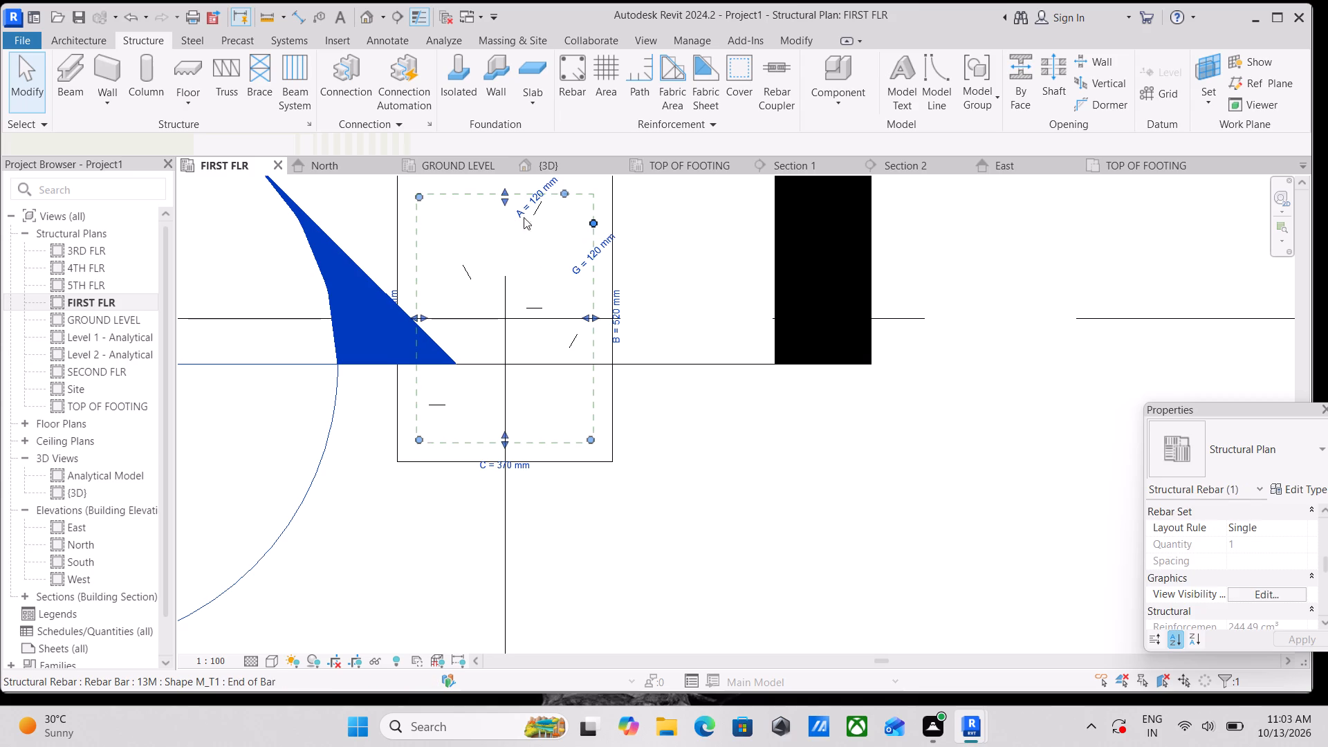
pyautogui.scroll(-5, 516, 252)
pyautogui.press('Escape')
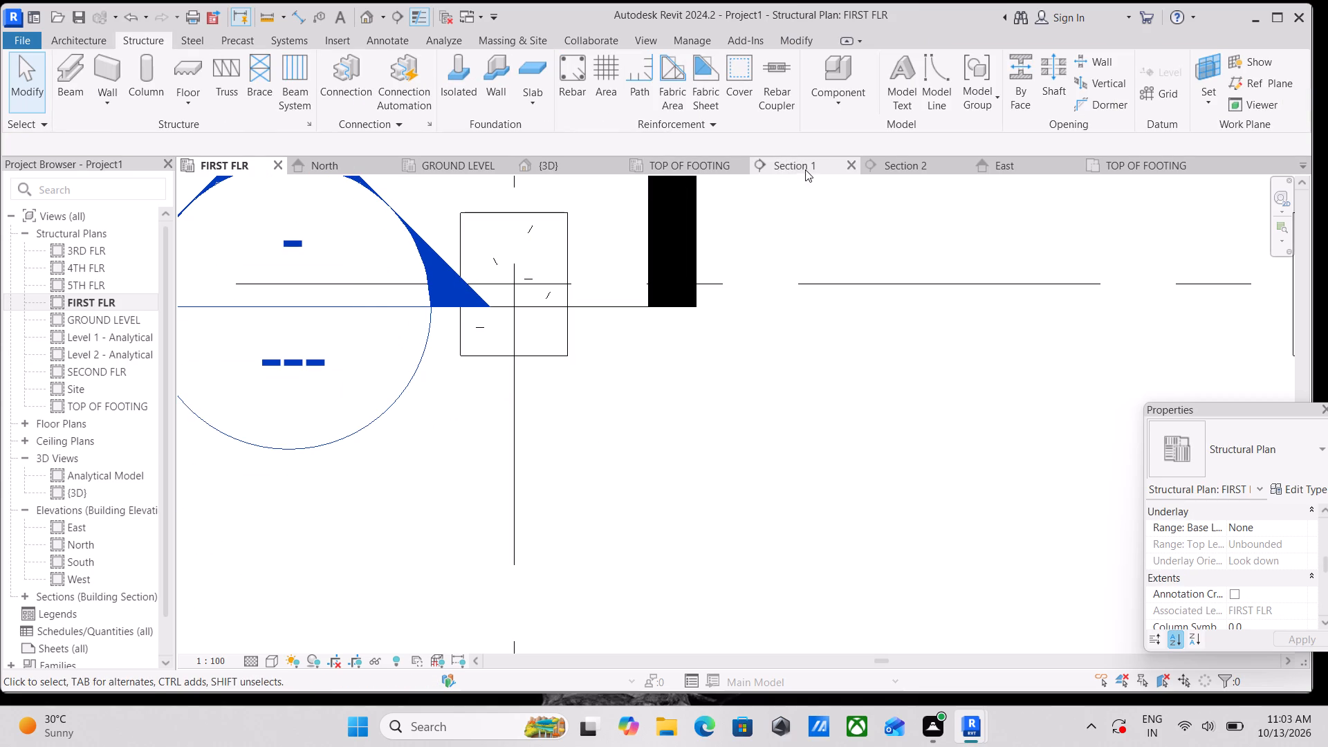
# Examine the column and beam frame in the {3D} view from an isometric front angle that includes the reinforced corner column.
pyautogui.click(569, 168)
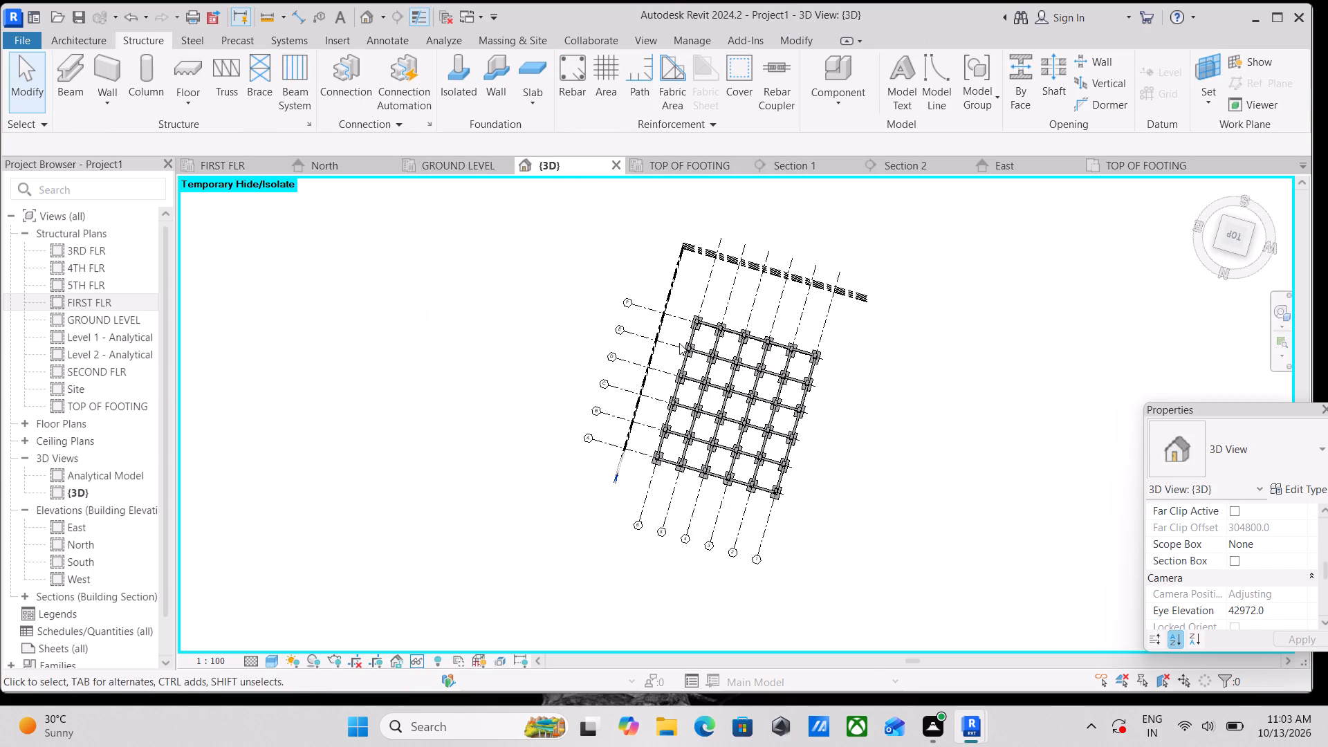
pyautogui.keyDown('shift'); pyautogui.moveTo(763, 488); pyautogui.dragTo(784, 446, button='middle'); pyautogui.keyUp('shift')
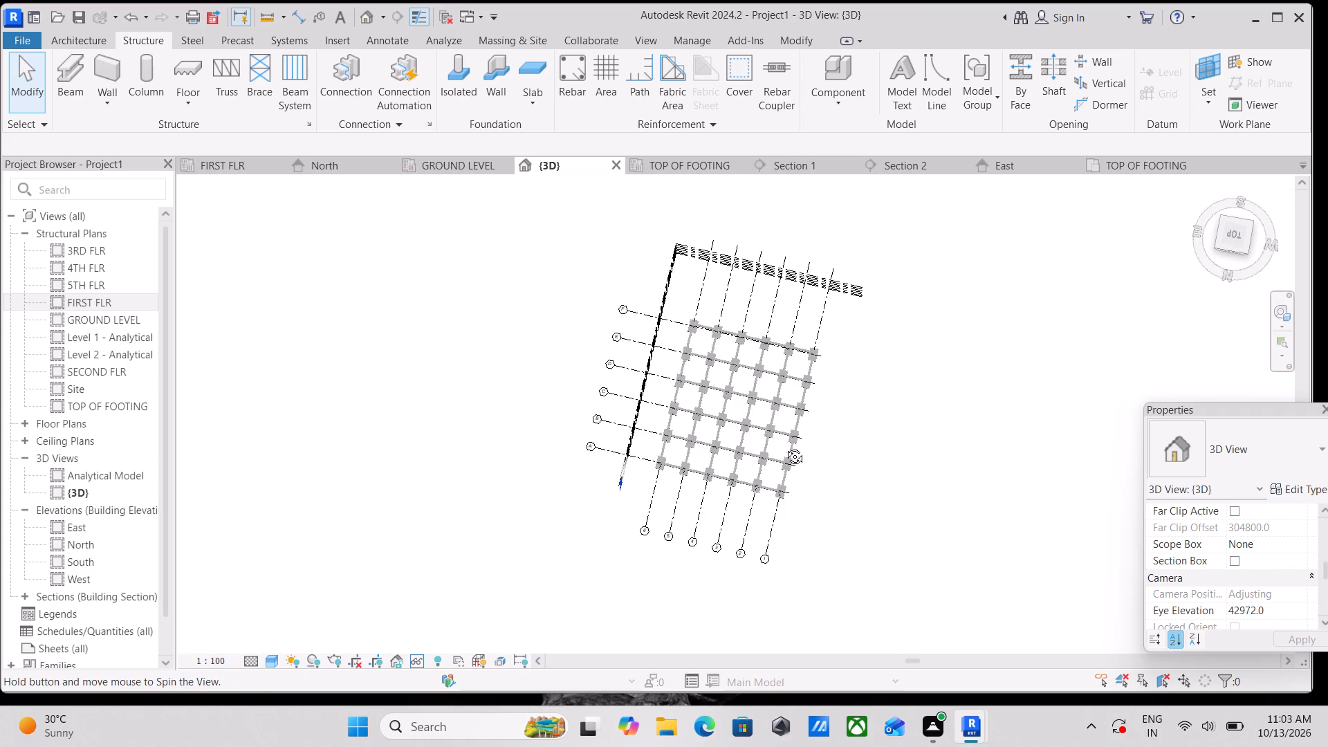
pyautogui.keyDown('shift'); pyautogui.moveTo(784, 446); pyautogui.dragTo(777, 246, button='middle'); pyautogui.keyUp('shift')
pyautogui.keyDown('shift'); pyautogui.moveTo(788, 471); pyautogui.dragTo(759, 432, button='middle'); pyautogui.keyUp('shift')
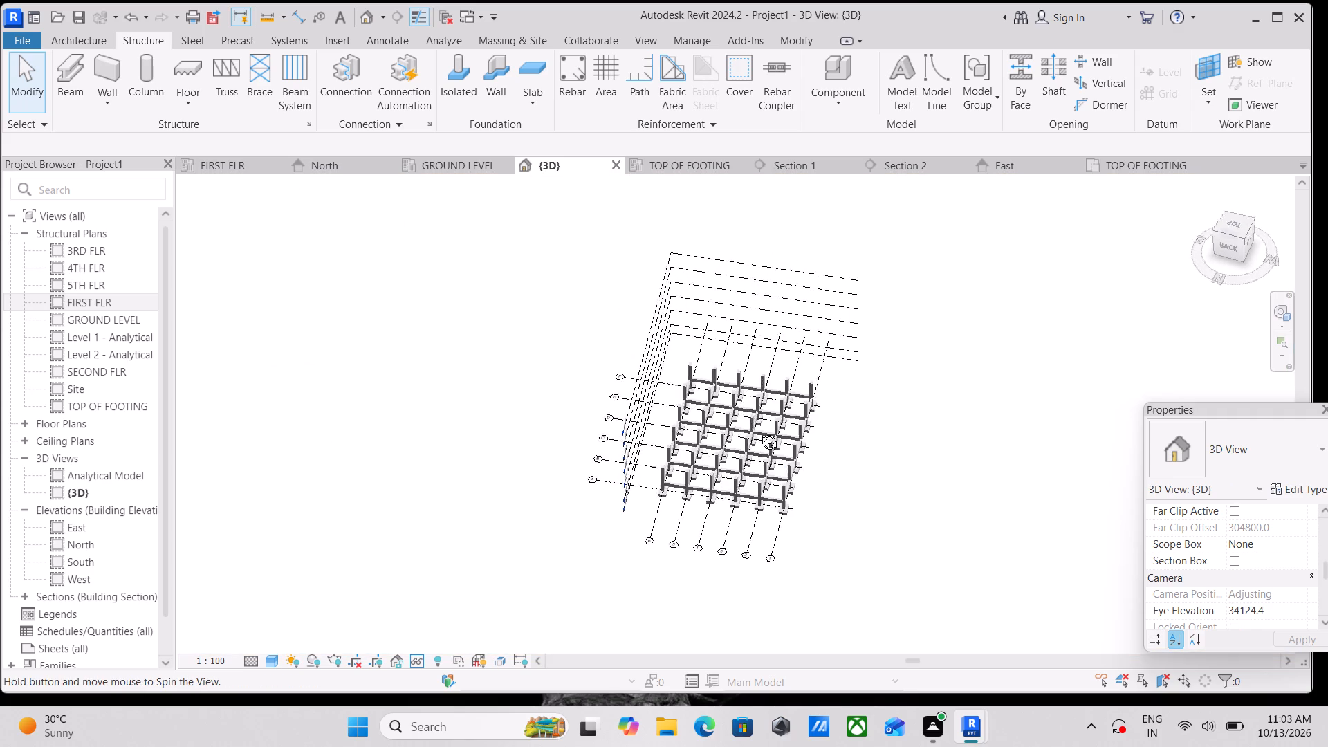
pyautogui.keyDown('shift'); pyautogui.moveTo(759, 432); pyautogui.dragTo(441, 357, button='middle'); pyautogui.keyUp('shift')
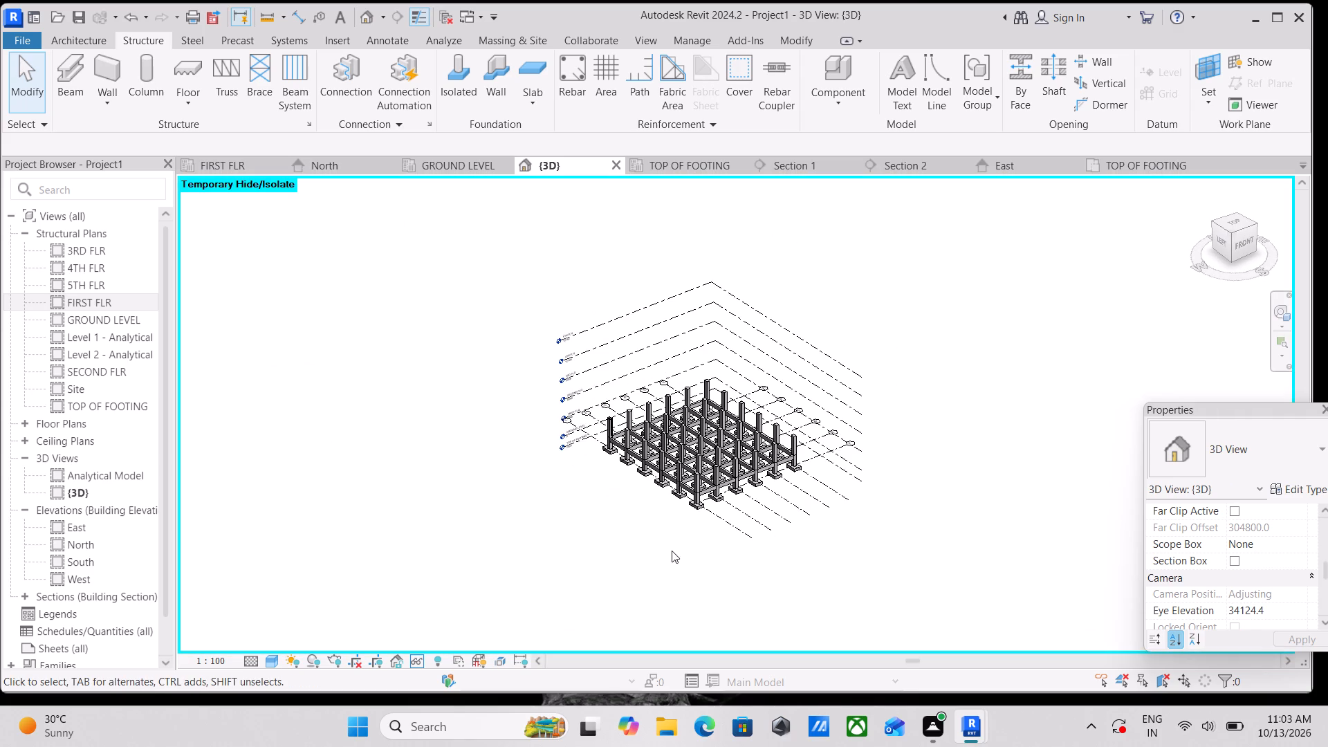
pyautogui.scroll(4, 688, 542)
pyautogui.scroll(6, 795, 426)
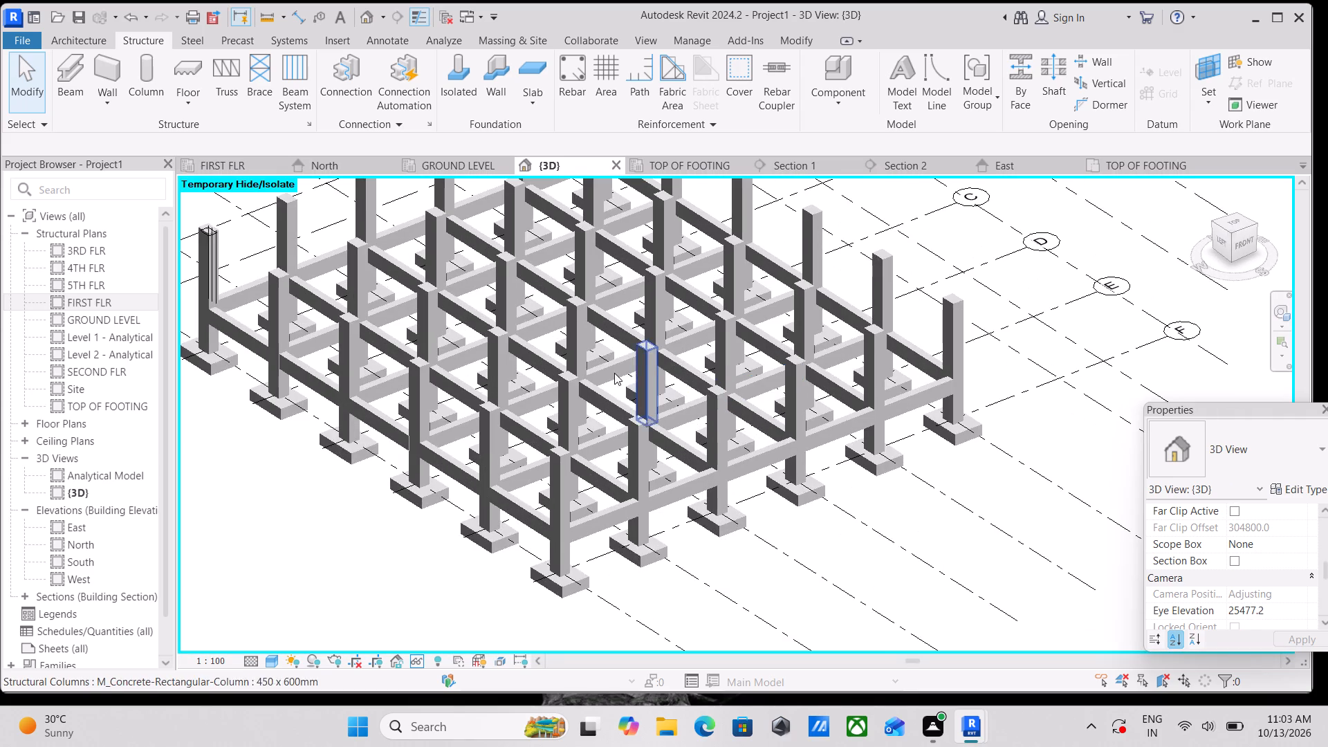
pyautogui.scroll(-1, 584, 373)
pyautogui.moveTo(559, 376); pyautogui.dragTo(550, 489, button='middle')
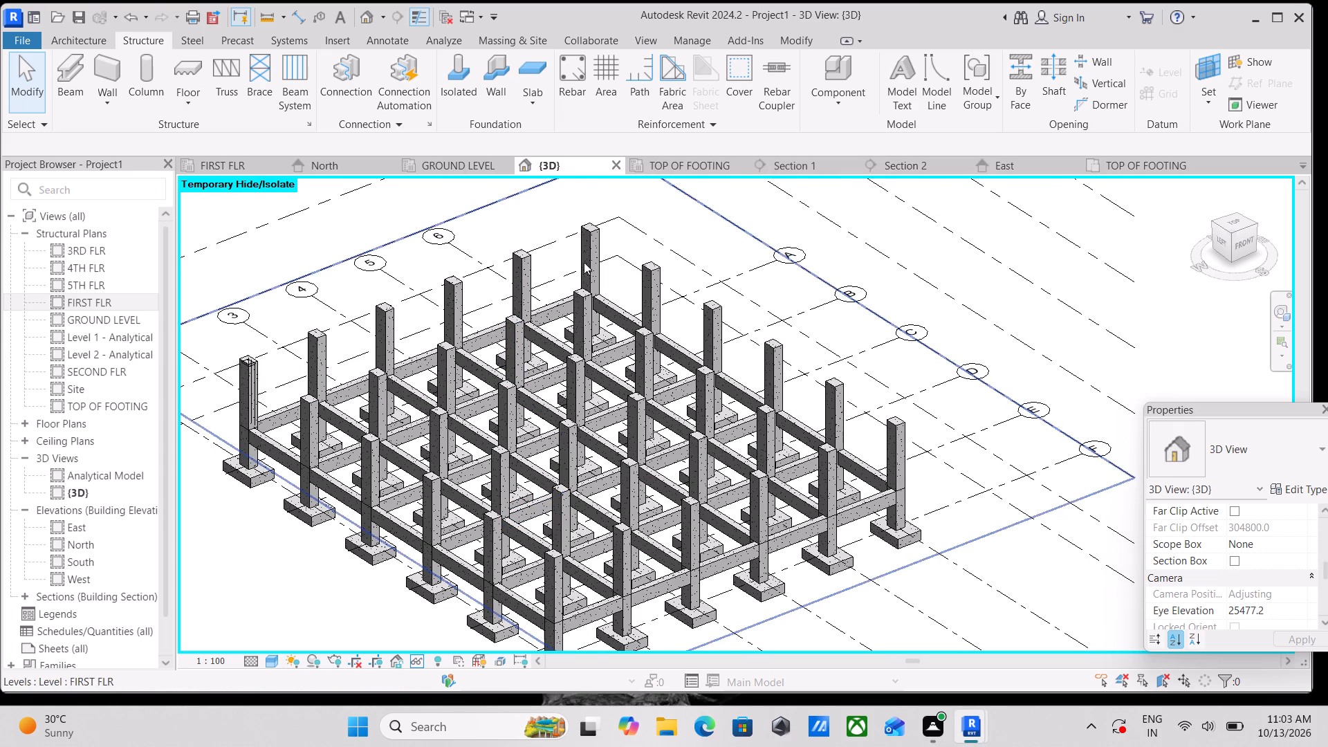
# Open the Section 4 view from its section marker at the corner column in the FIRST FLR structural plan.
pyautogui.click(230, 164)
pyautogui.scroll(-8, 439, 299)
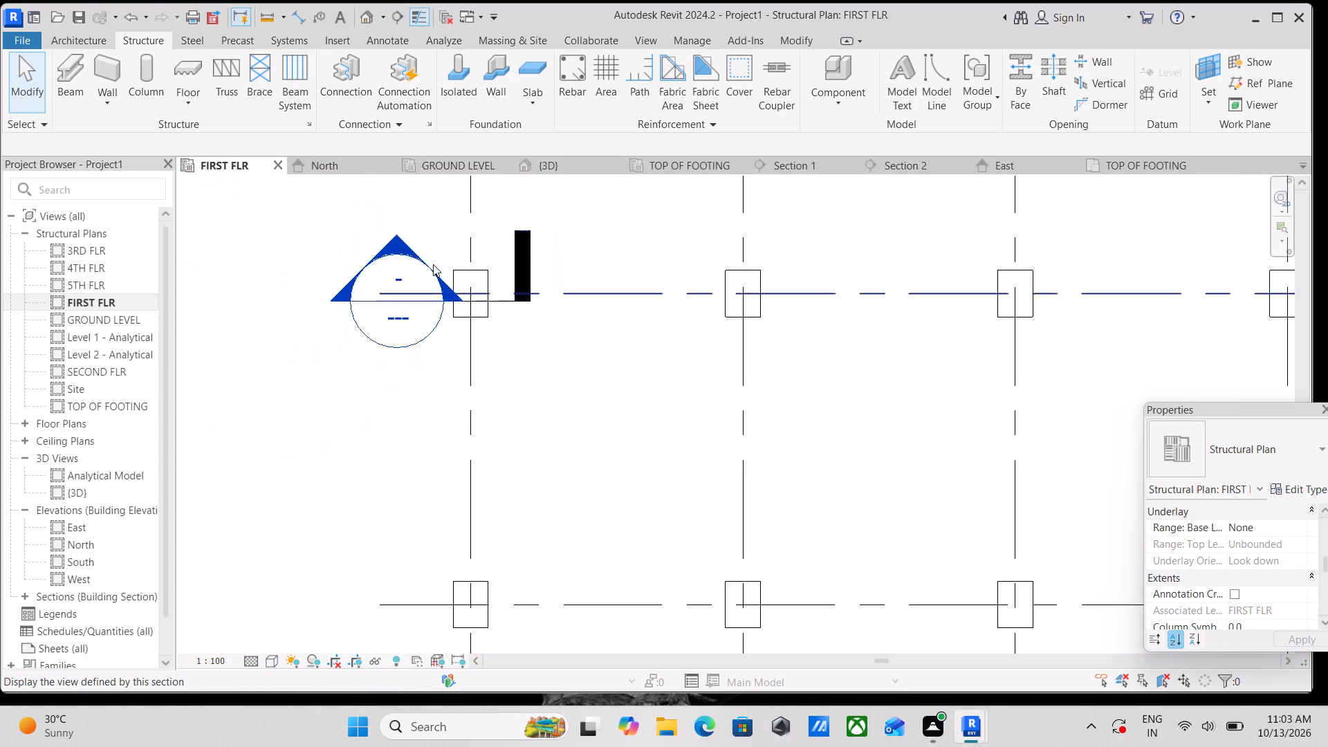
pyautogui.scroll(-1, 433, 261)
pyautogui.moveTo(433, 261); pyautogui.dragTo(490, 271, button='middle')
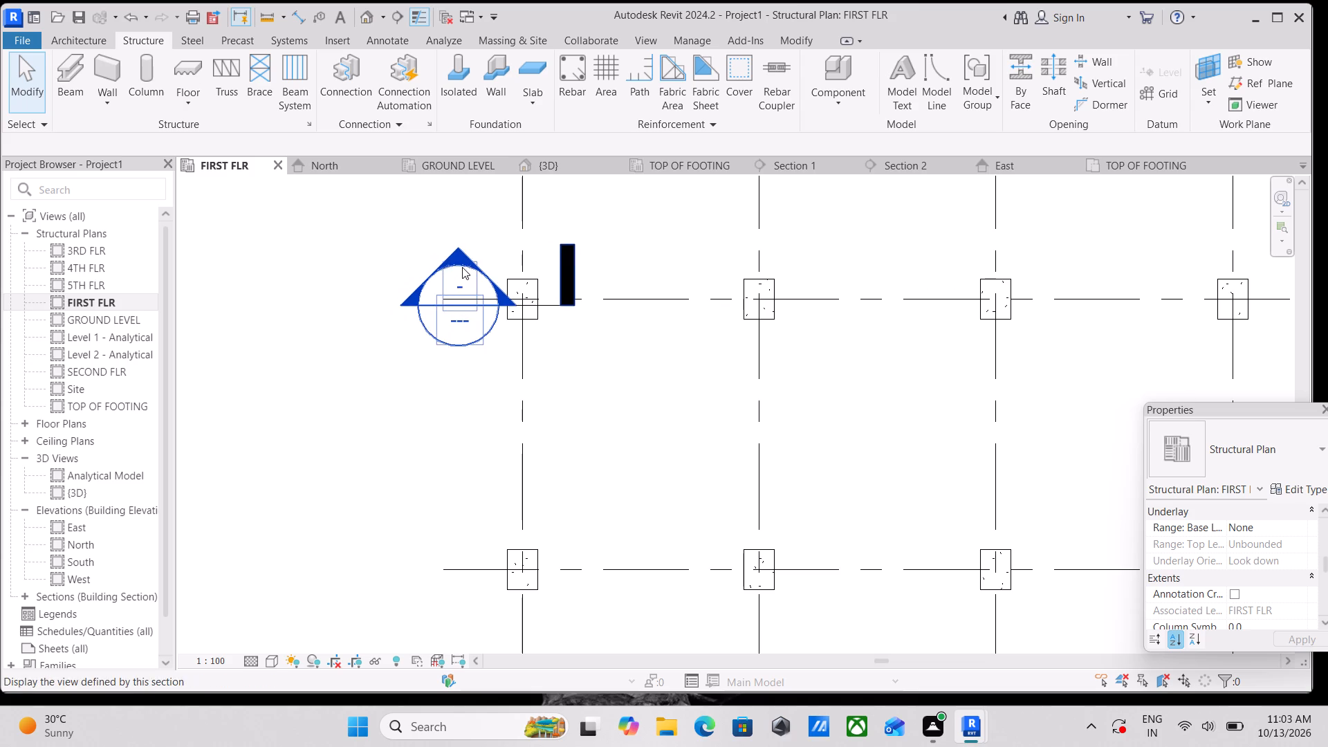
pyautogui.doubleClick(462, 266)
# Review the view visibility states of the vertical M_00 bar set in Section 4.
pyautogui.scroll(-4, 476, 265)
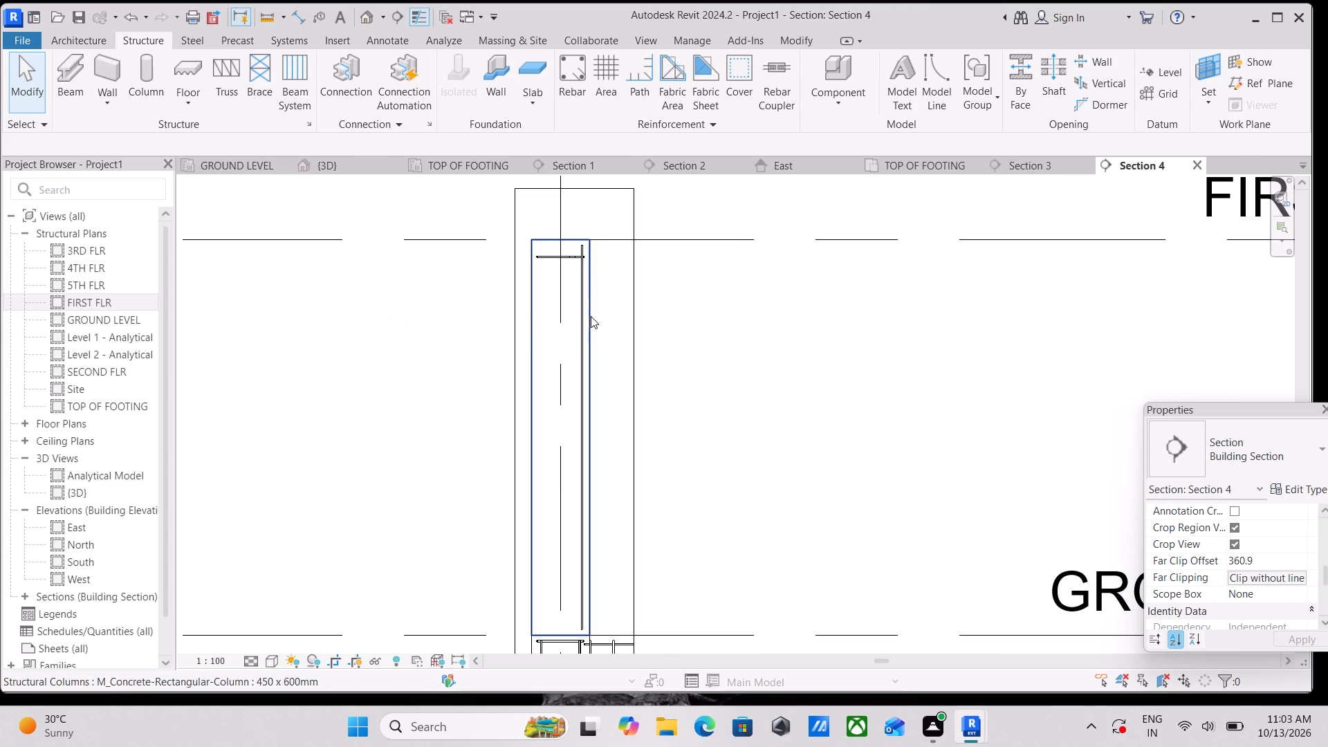
pyautogui.click(582, 339)
pyautogui.scroll(-4, 582, 339)
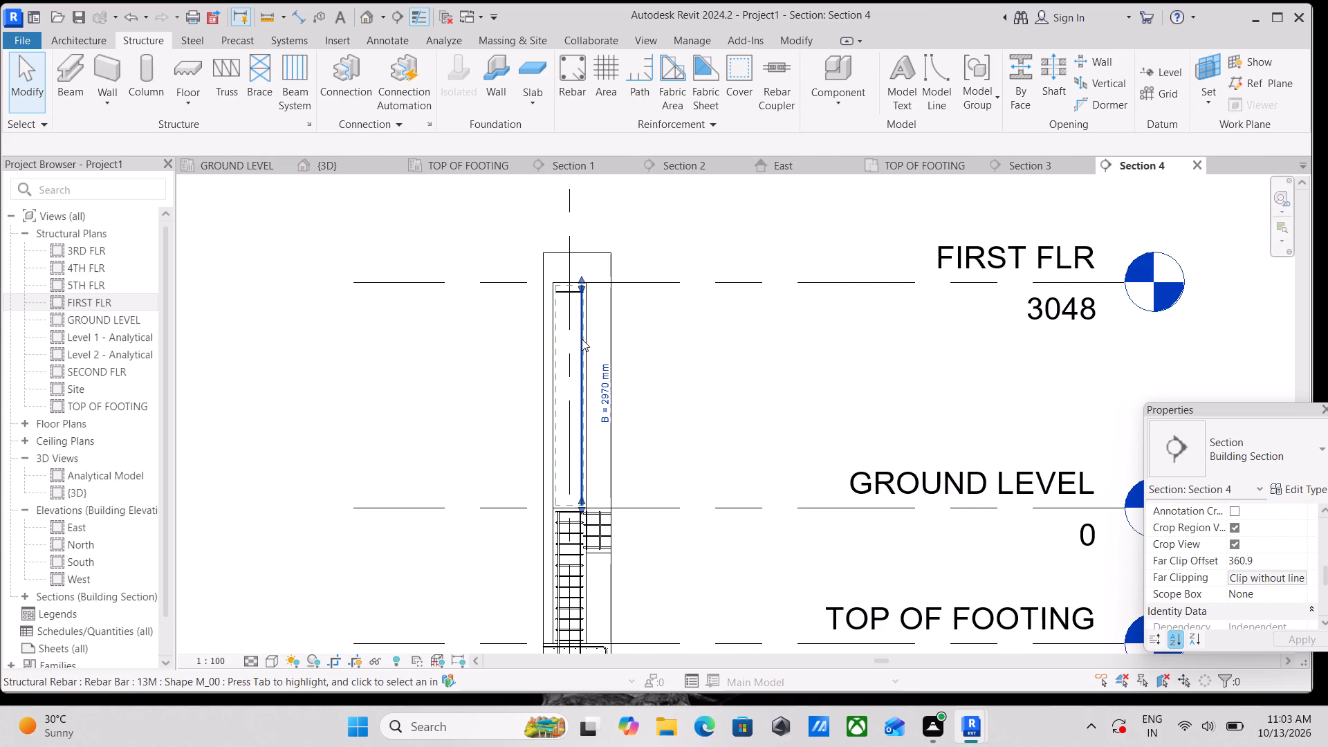
pyautogui.scroll(-2, 582, 339)
pyautogui.scroll(-3, 649, 354)
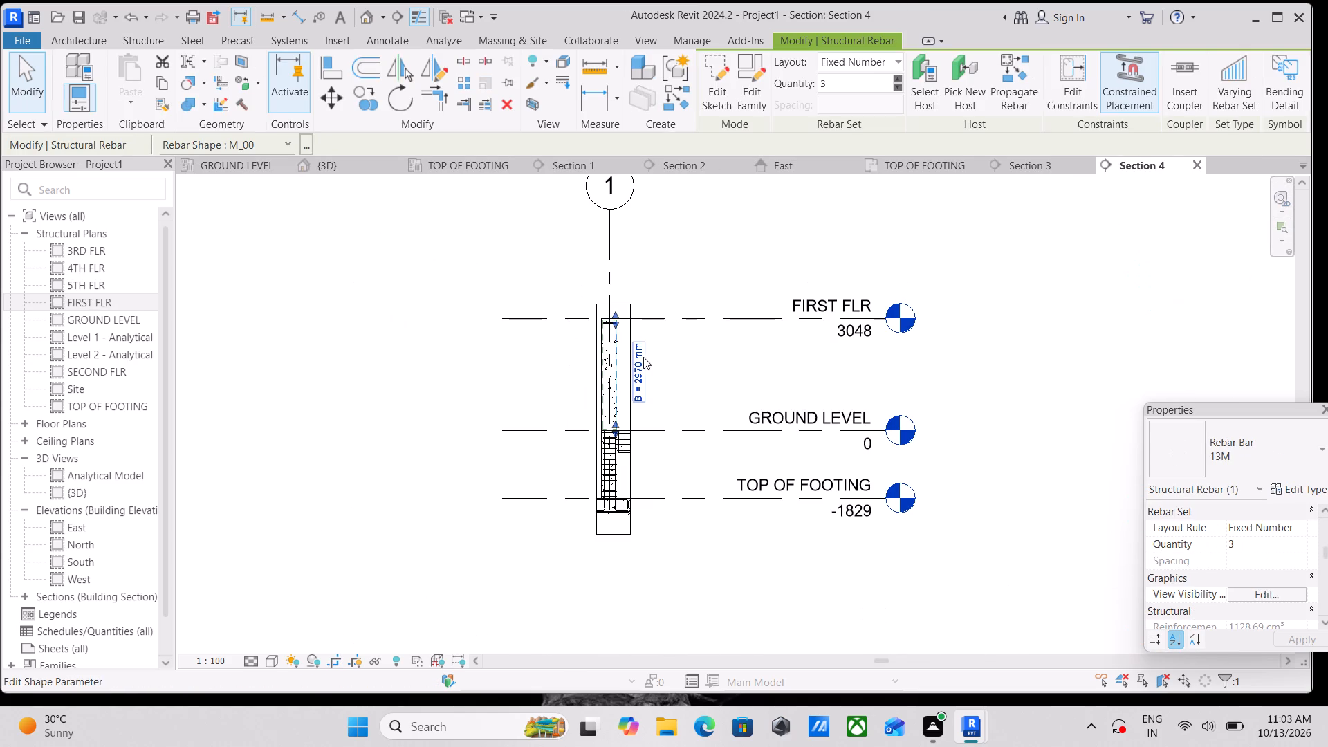
pyautogui.scroll(3, 643, 357)
pyautogui.scroll(3, 618, 468)
pyautogui.scroll(4, 591, 341)
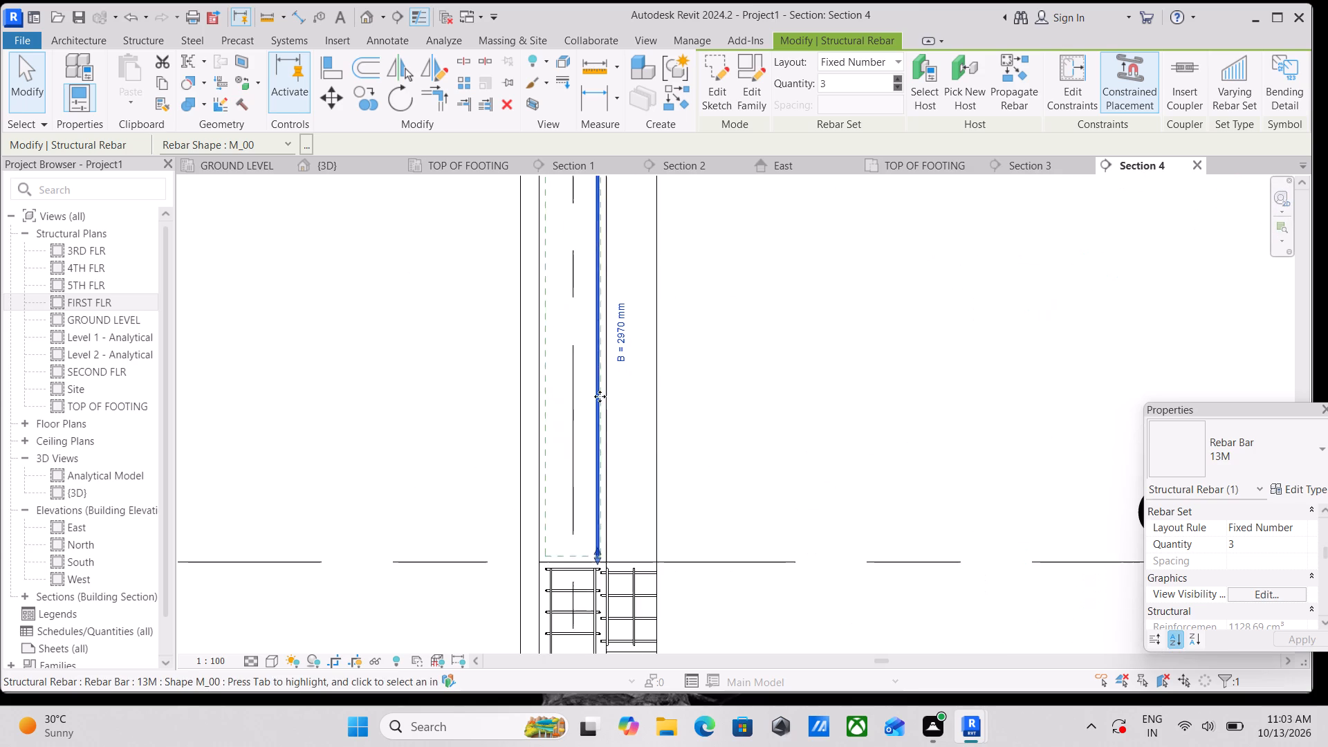
pyautogui.moveTo(603, 414); pyautogui.dragTo(599, 350, button='middle')
pyautogui.scroll(-3, 599, 350)
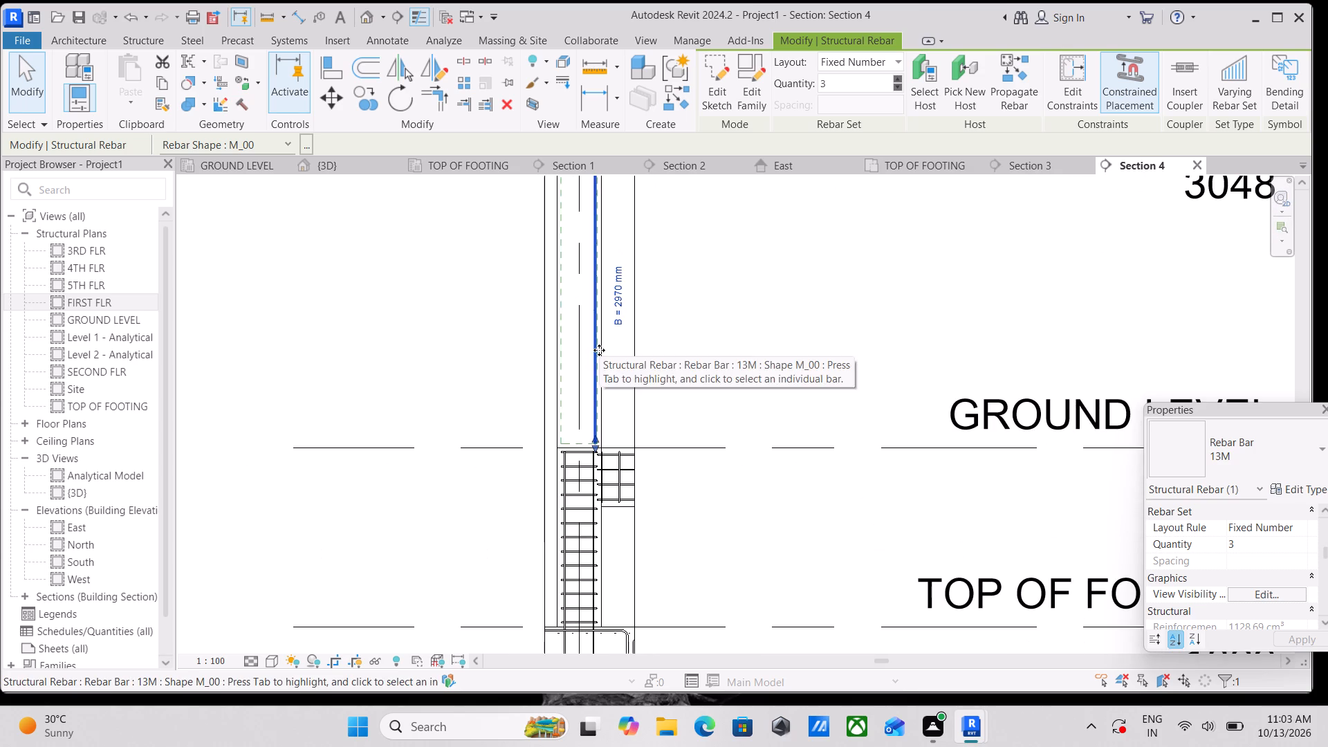
pyautogui.click(1255, 598)
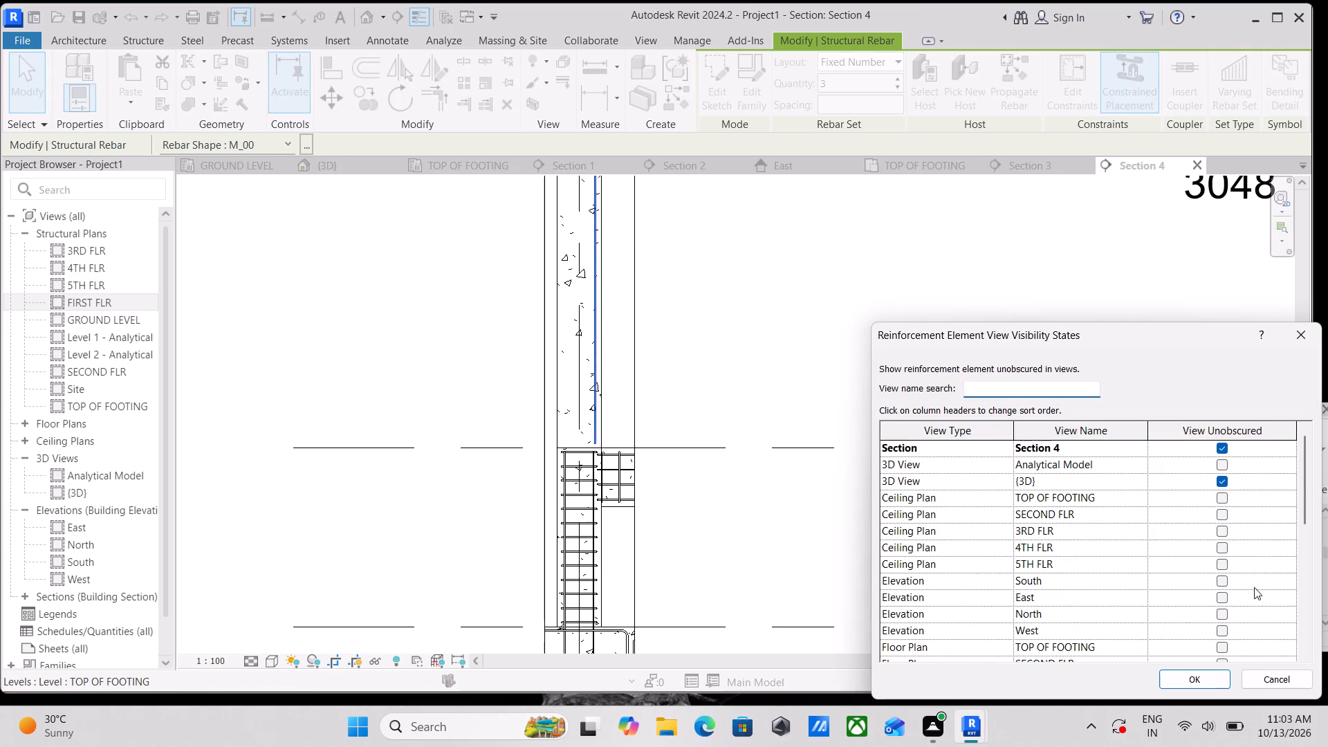
pyautogui.click(1196, 683)
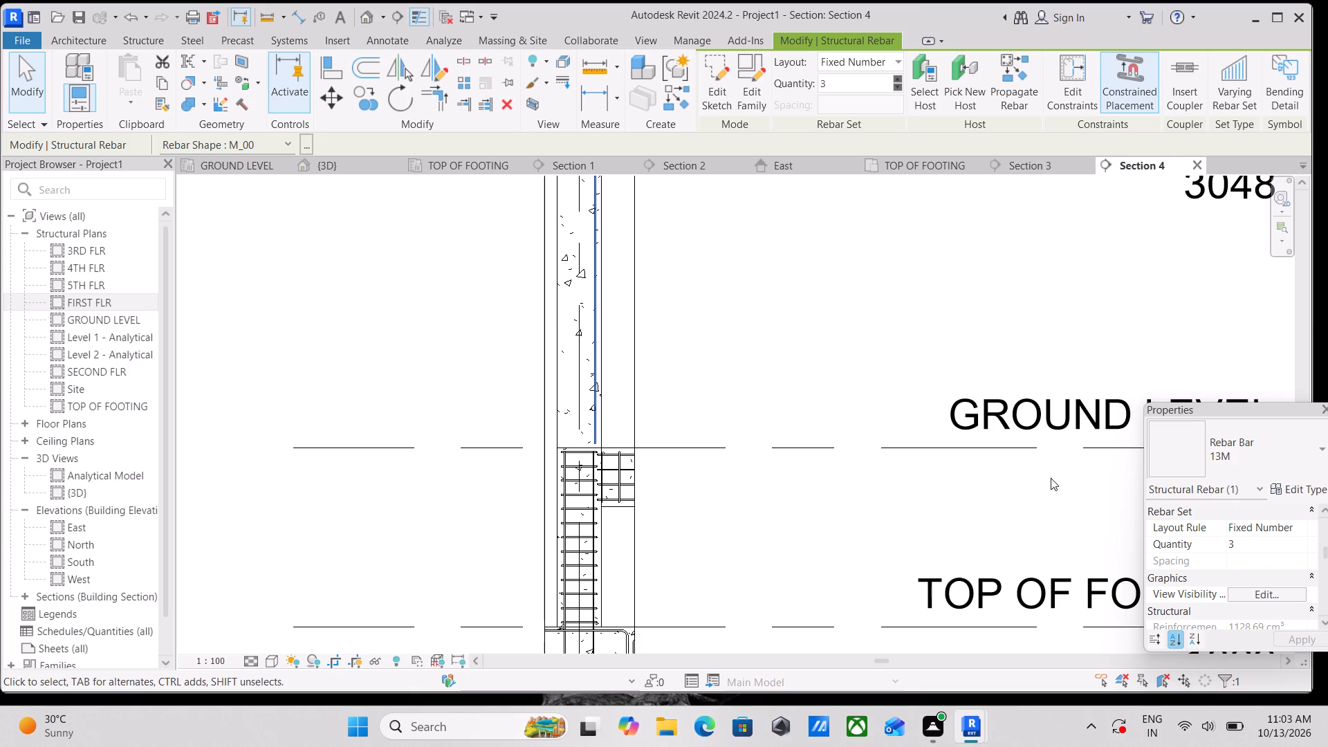
# Examine the set of vertical M_00 bars in the corner column in the {3D} view.
pyautogui.scroll(3, 569, 333)
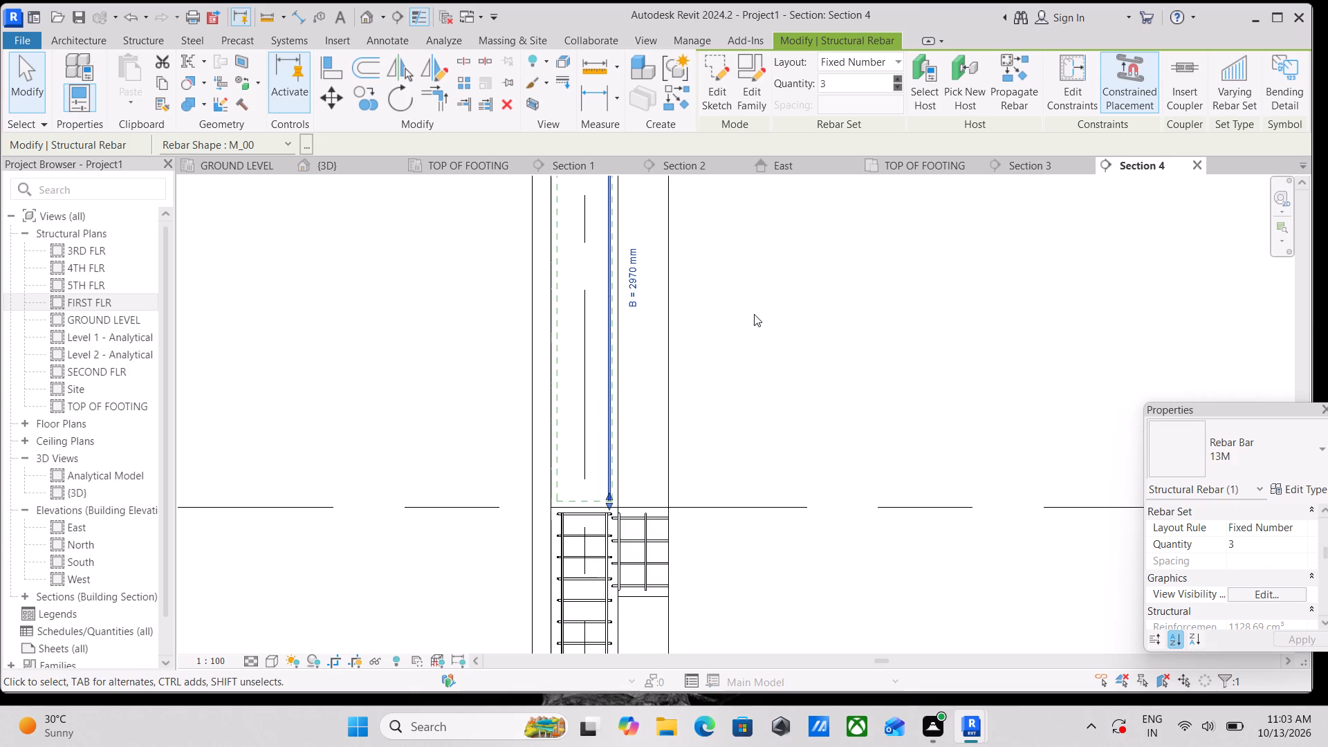
pyautogui.scroll(-1, 755, 314)
pyautogui.moveTo(744, 331); pyautogui.dragTo(732, 387, button='middle')
pyautogui.scroll(1, 732, 387)
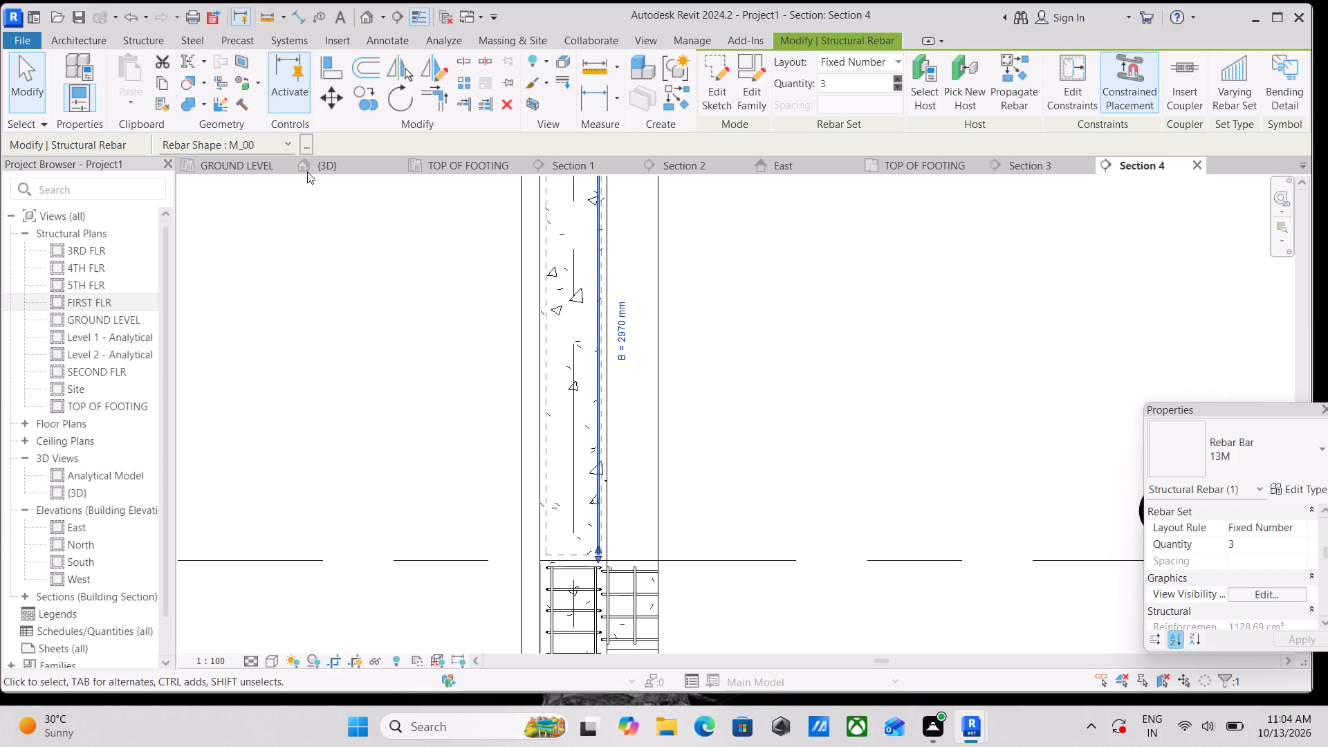
pyautogui.click(319, 165)
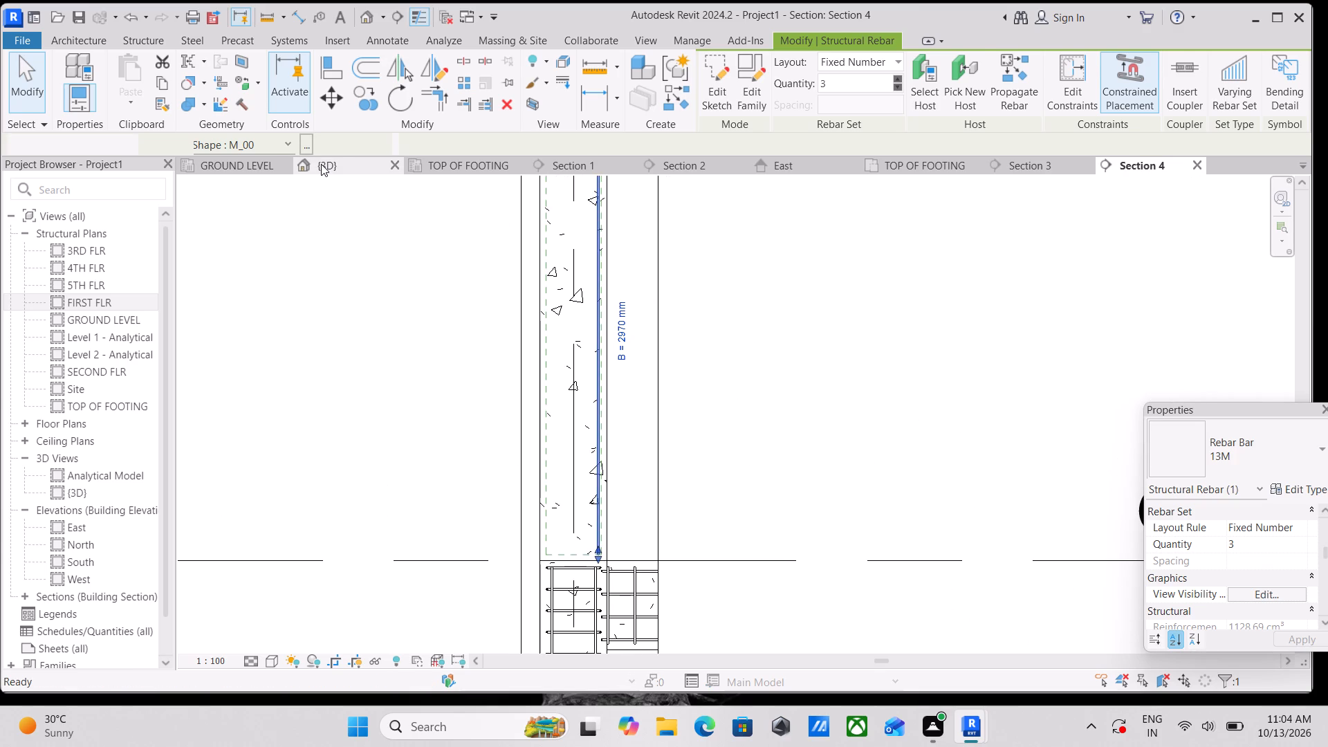
pyautogui.scroll(3, 199, 443)
pyautogui.press('Escape')
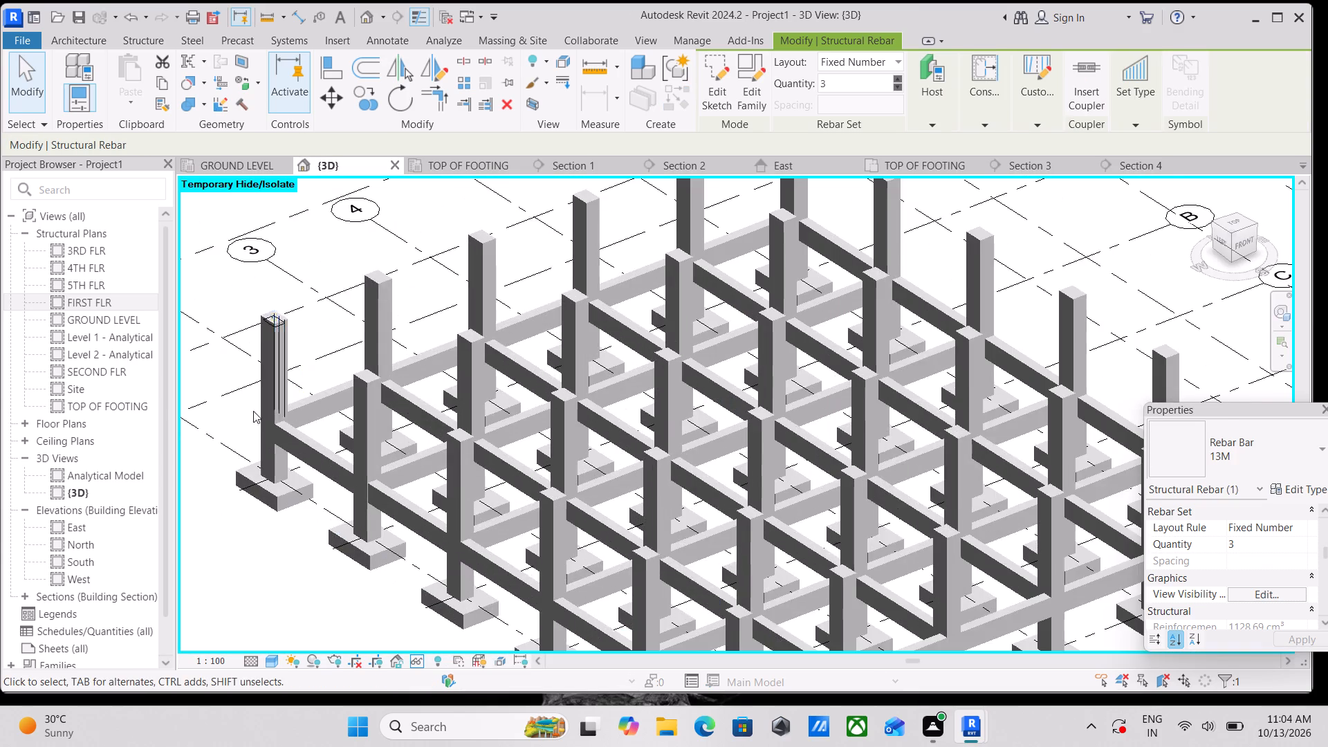
pyautogui.scroll(6, 287, 368)
pyautogui.moveTo(281, 343); pyautogui.dragTo(344, 322, button='middle')
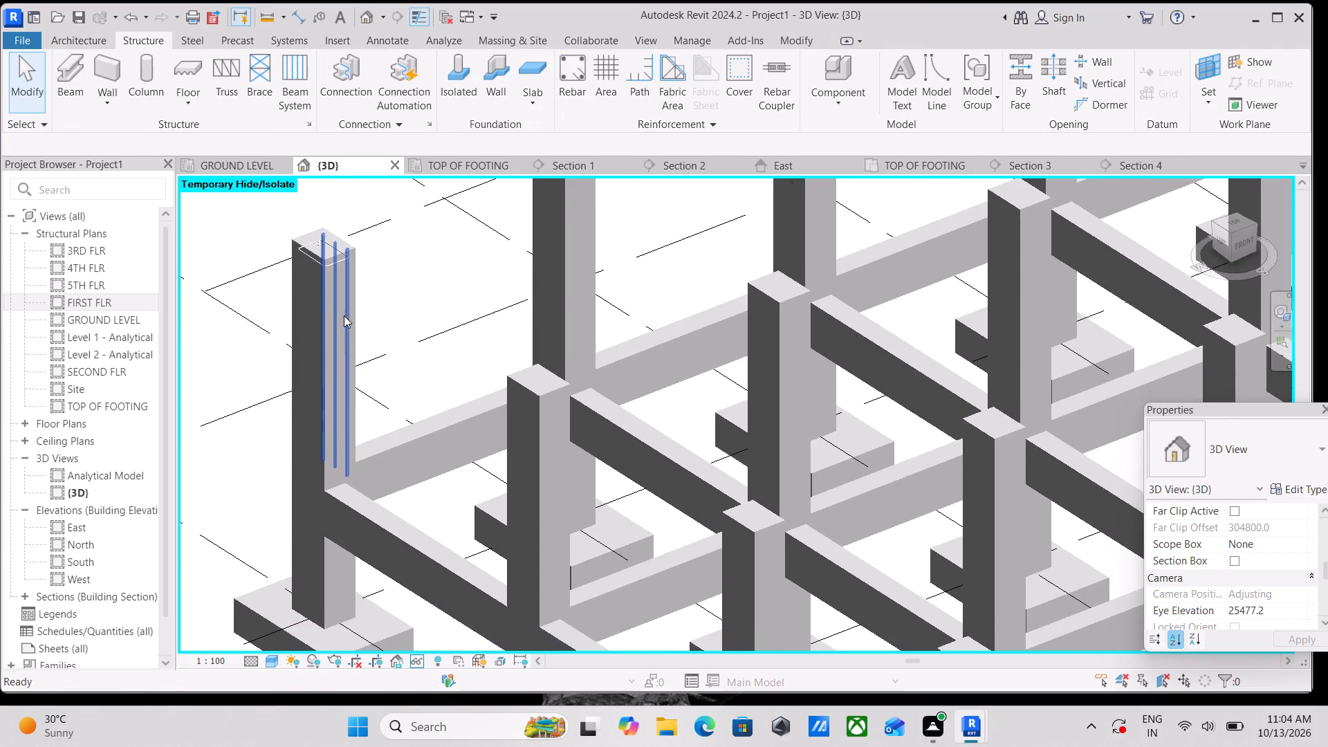
pyautogui.scroll(-2, 342, 284)
pyautogui.moveTo(342, 286); pyautogui.dragTo(370, 383, button='middle')
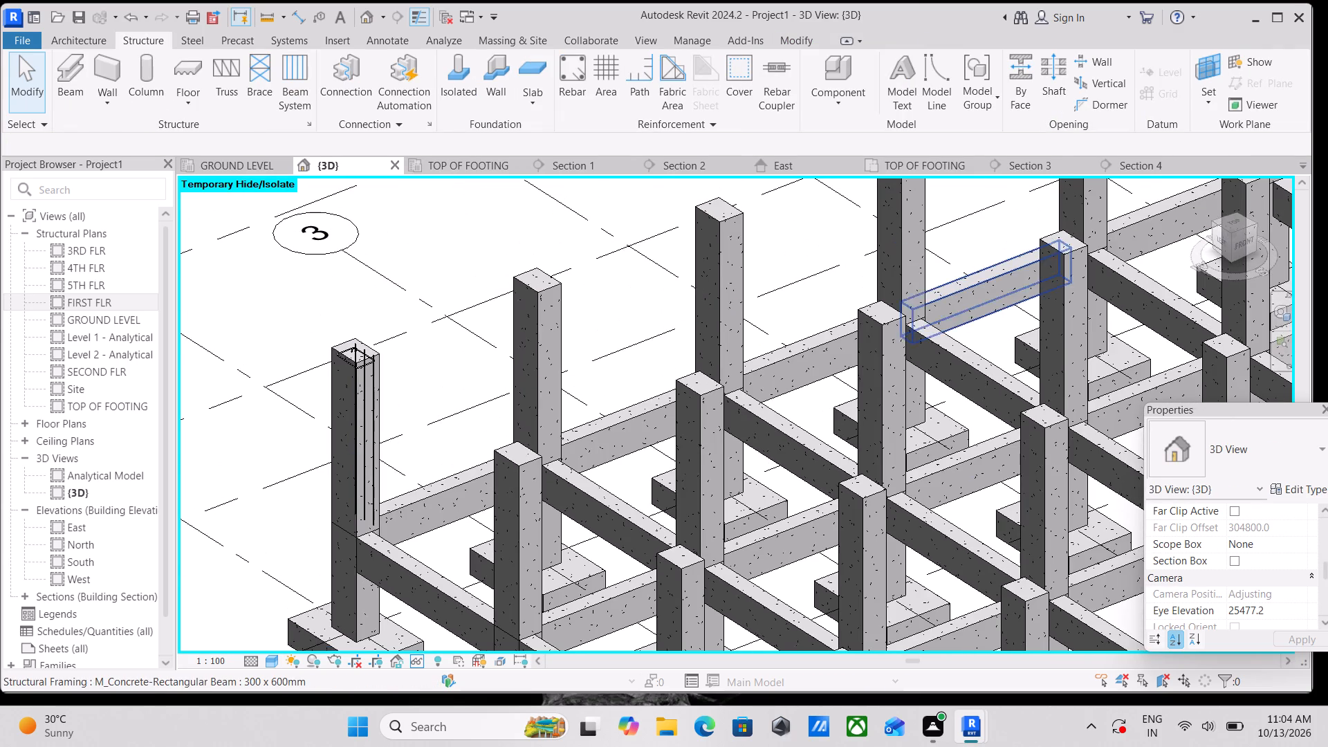
# Mirror the vertical three-bar M_00 set about the corner column's north-south centreline, keeping the original, with the model viewed from the top.
pyautogui.click(1237, 219)
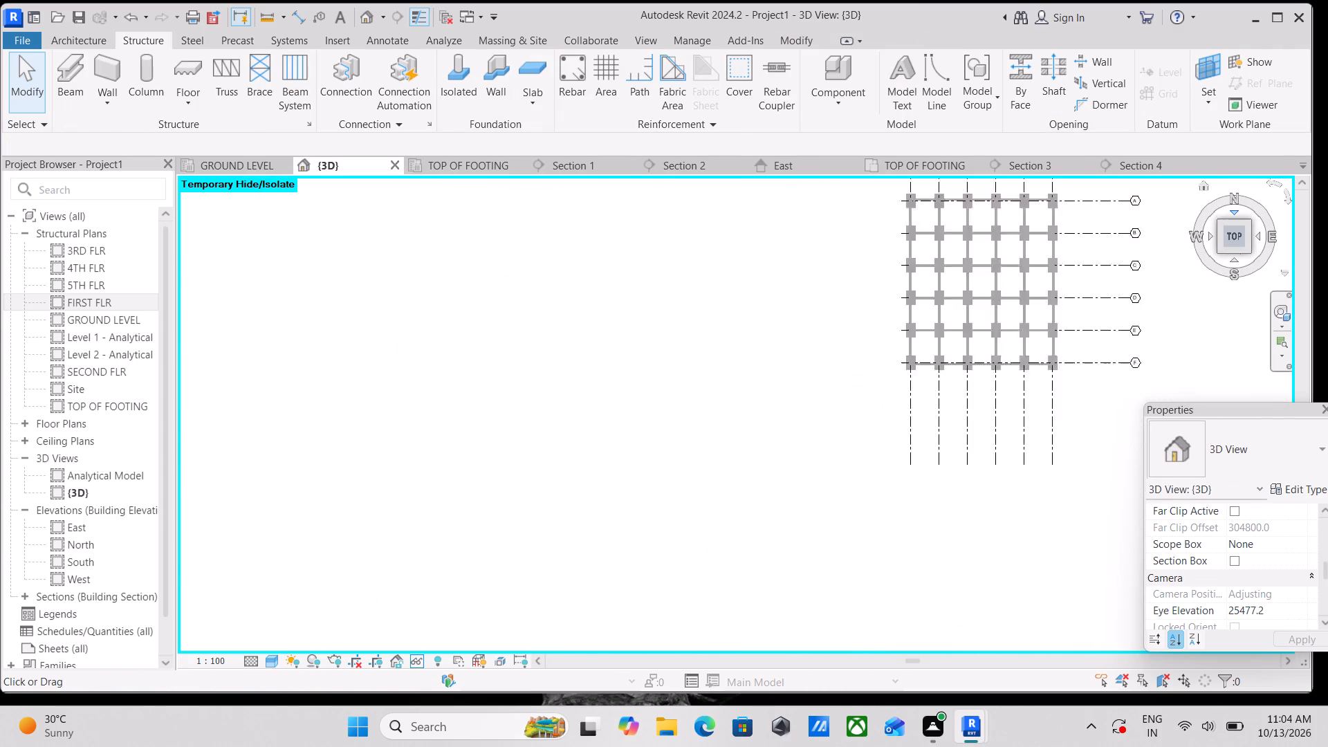
pyautogui.scroll(4, 626, 353)
pyautogui.scroll(11, 666, 302)
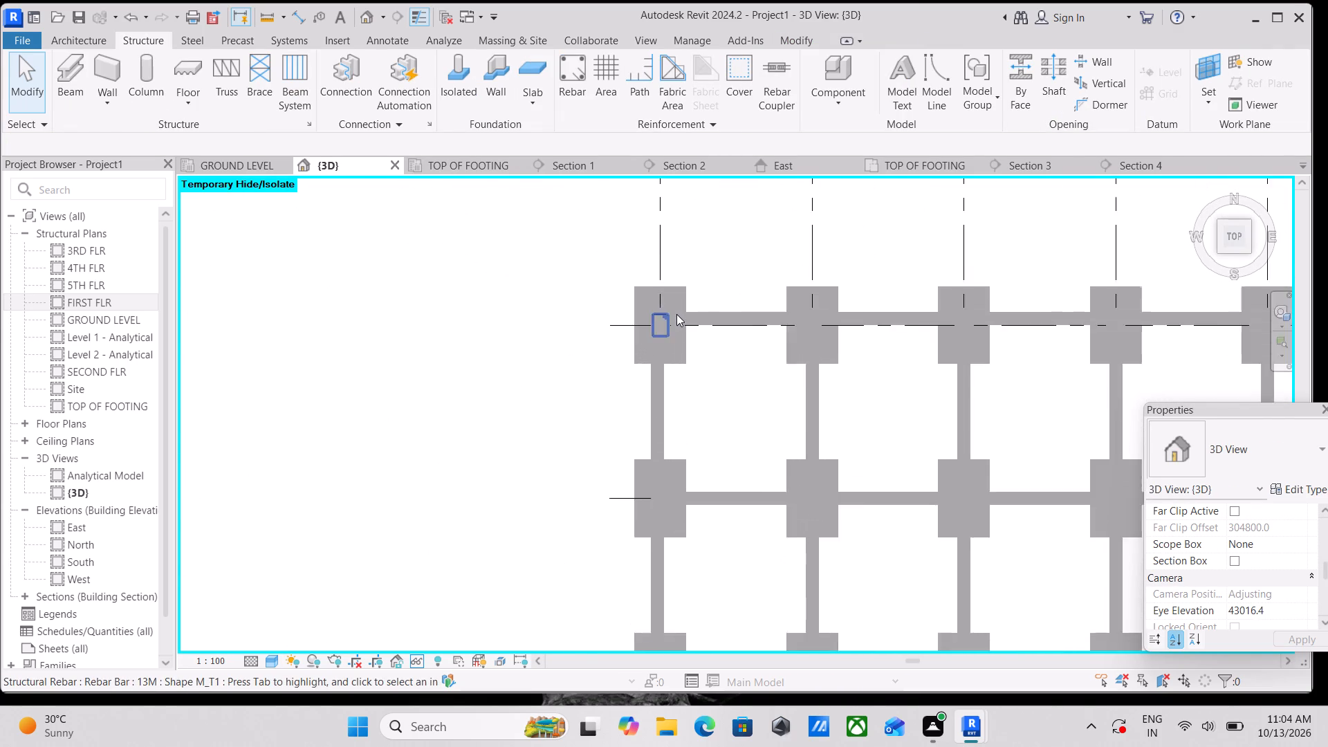
pyautogui.scroll(10, 676, 314)
pyautogui.scroll(4, 625, 364)
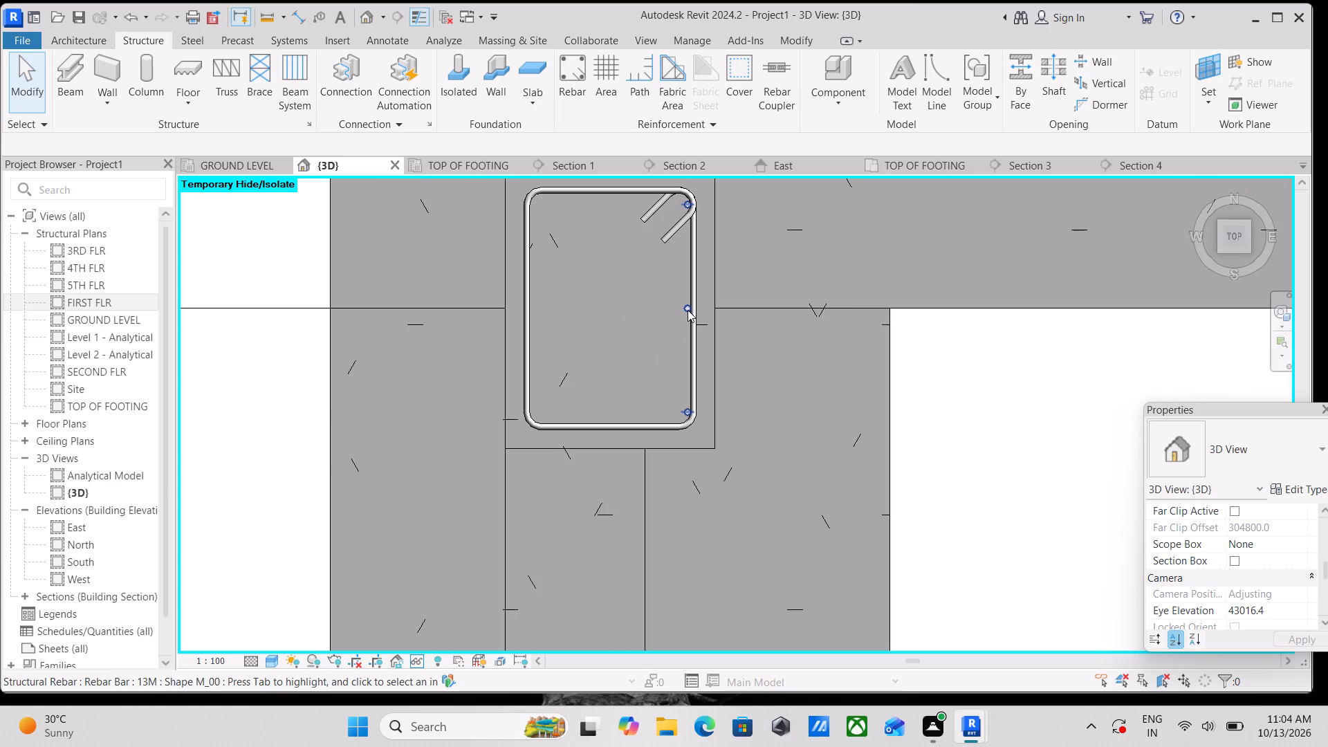
pyautogui.click(688, 310)
pyautogui.press('Escape')
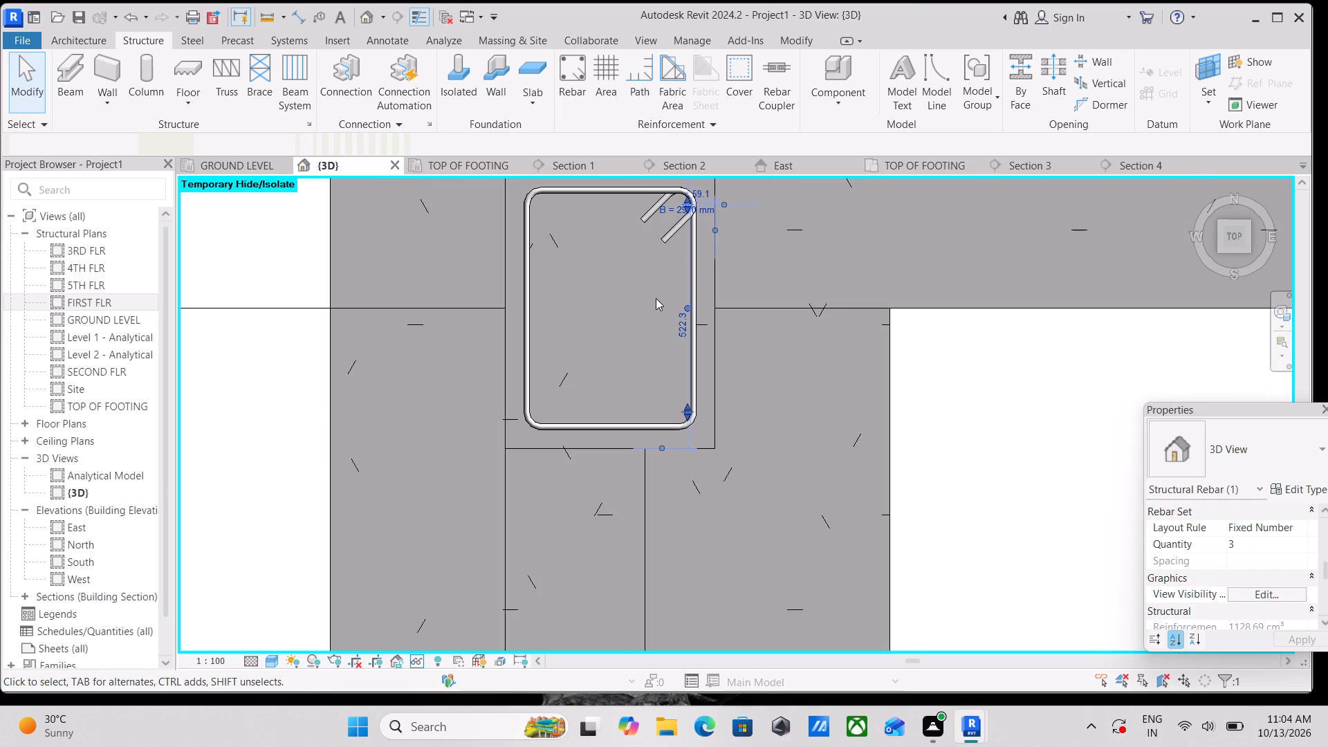
pyautogui.scroll(-2, 702, 298)
pyautogui.press('Escape')
pyautogui.click(692, 303)
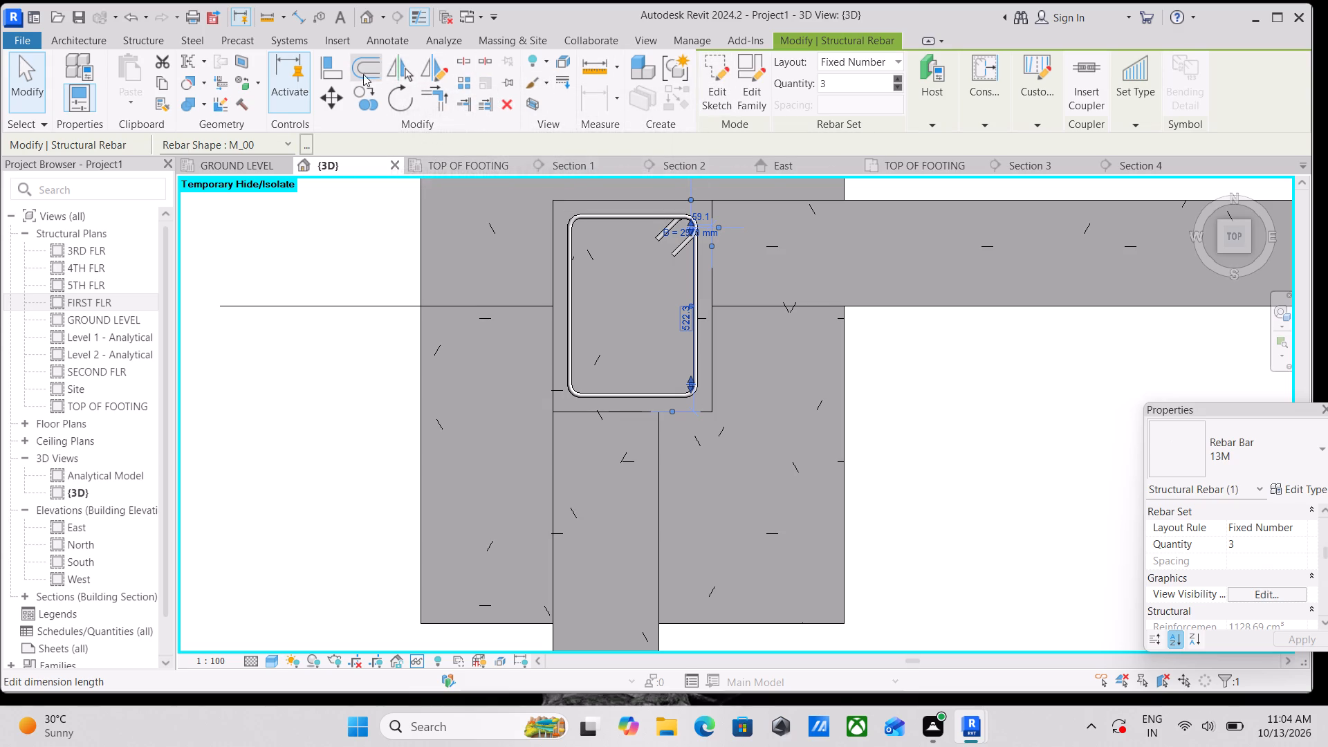
pyautogui.click(433, 73)
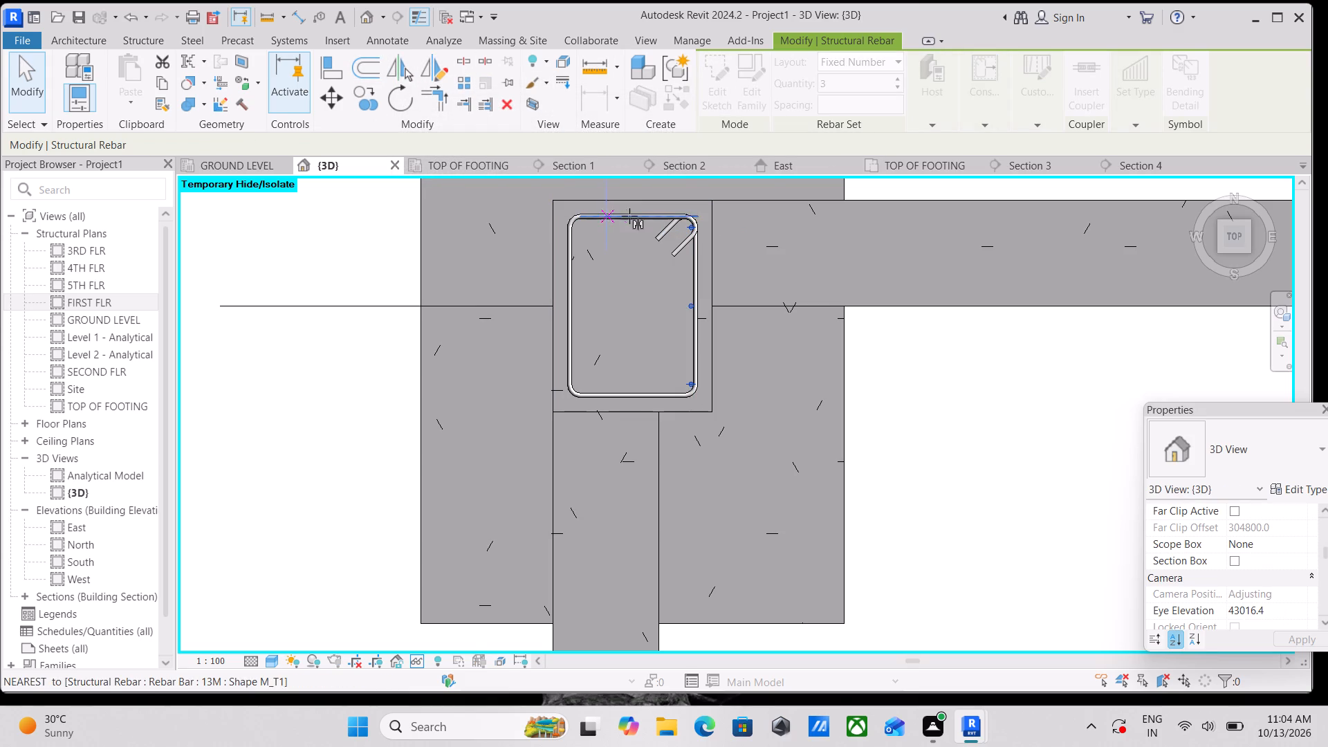
pyautogui.click(634, 212)
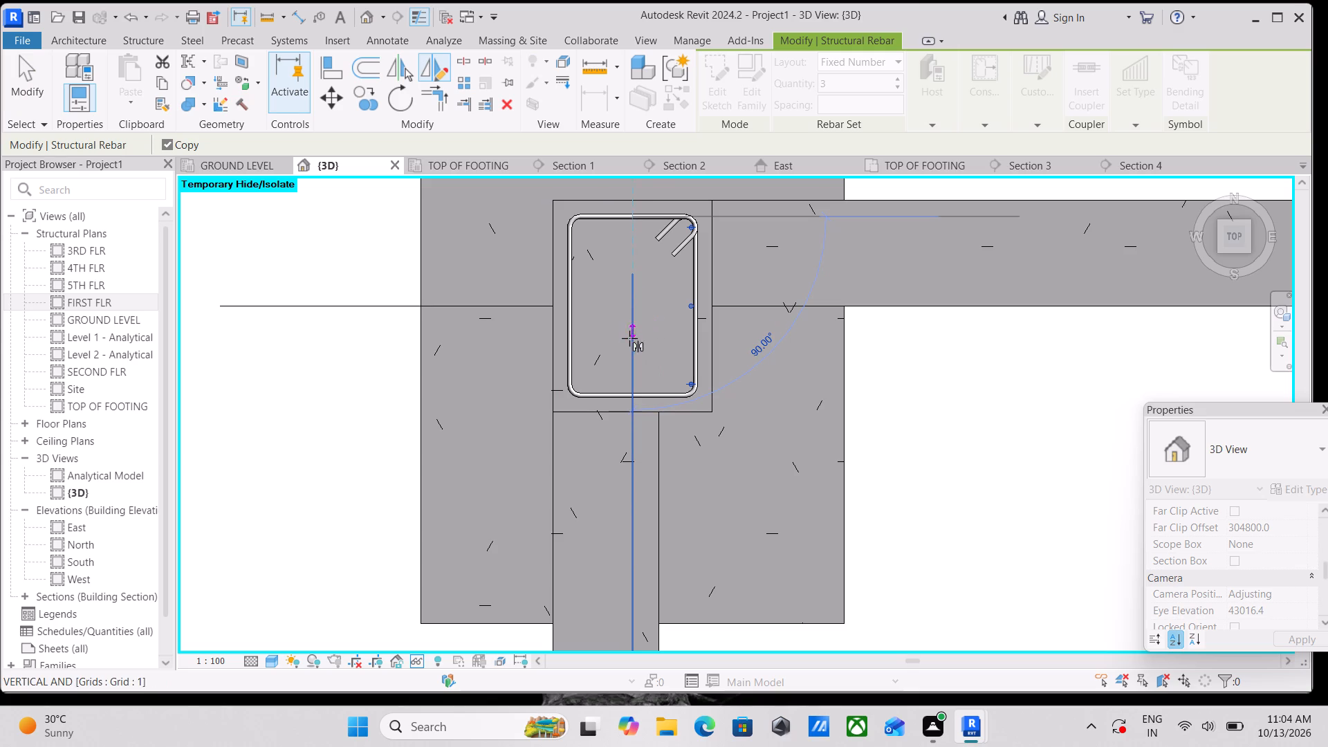
pyautogui.click(632, 347)
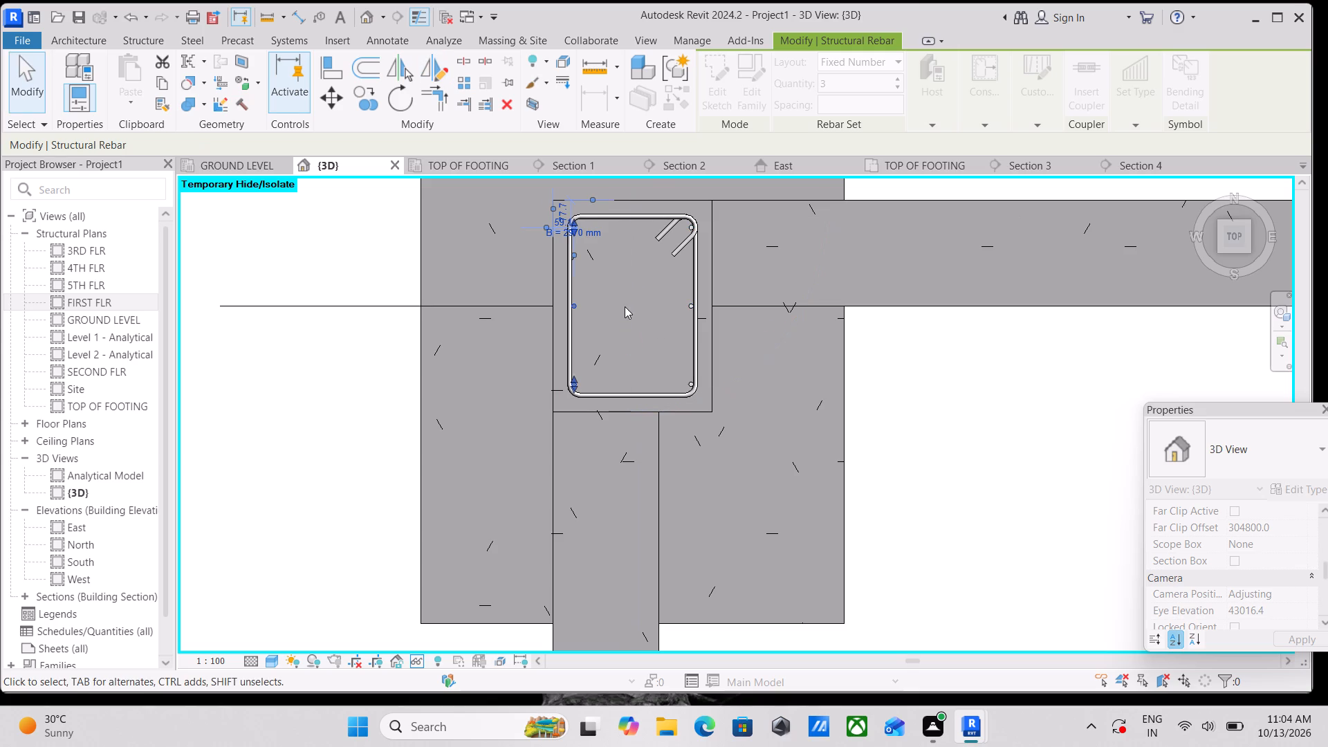
pyautogui.press('Escape')
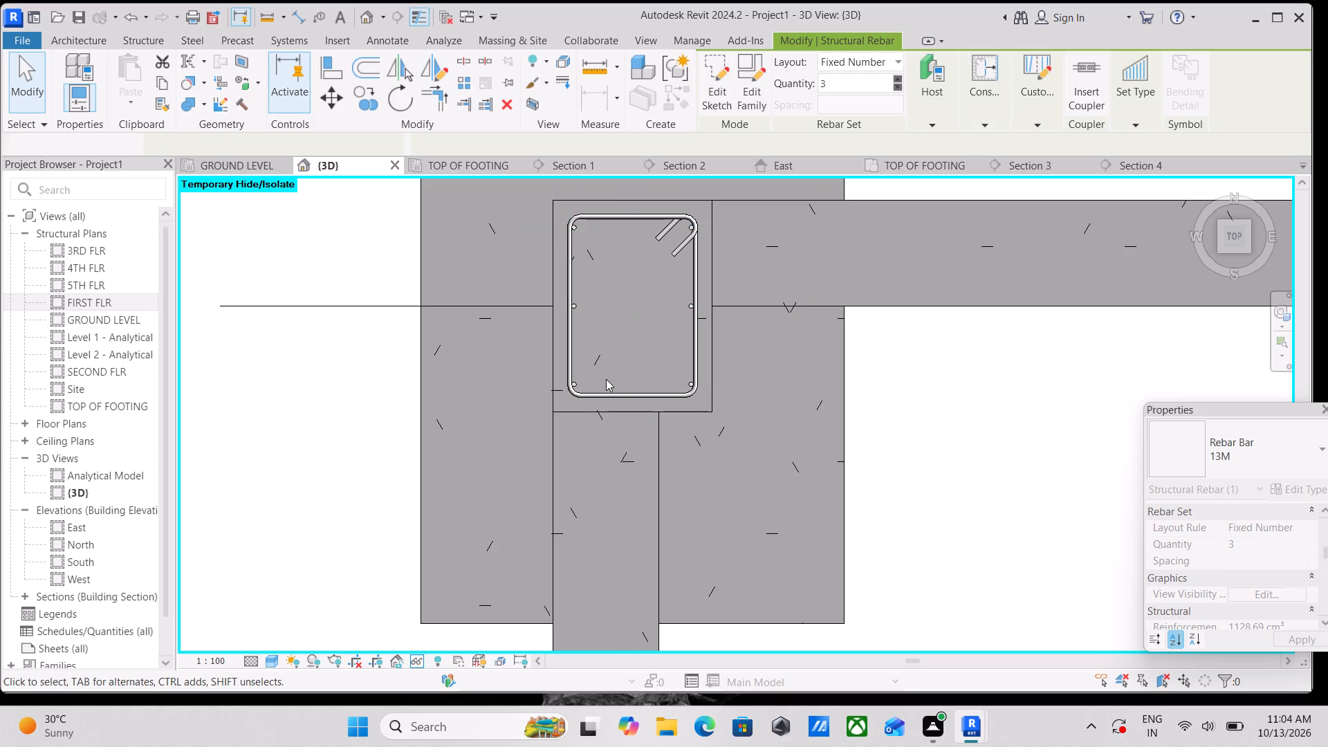
# Nudge the mirrored M_00 bar set on the column's west side about 10 mm inward, away from the tie.
pyautogui.moveTo(606, 379); pyautogui.dragTo(610, 329, button='middle')
pyautogui.click(578, 333)
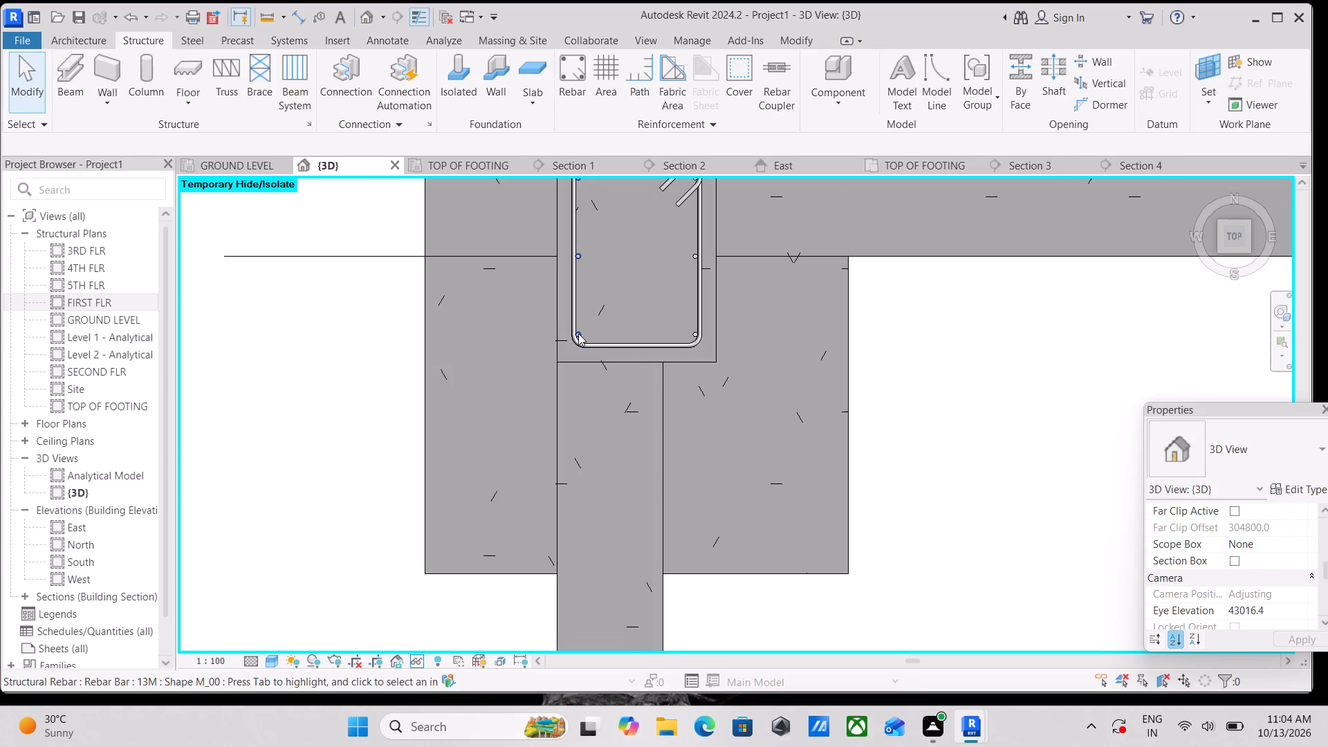
pyautogui.scroll(7, 576, 335)
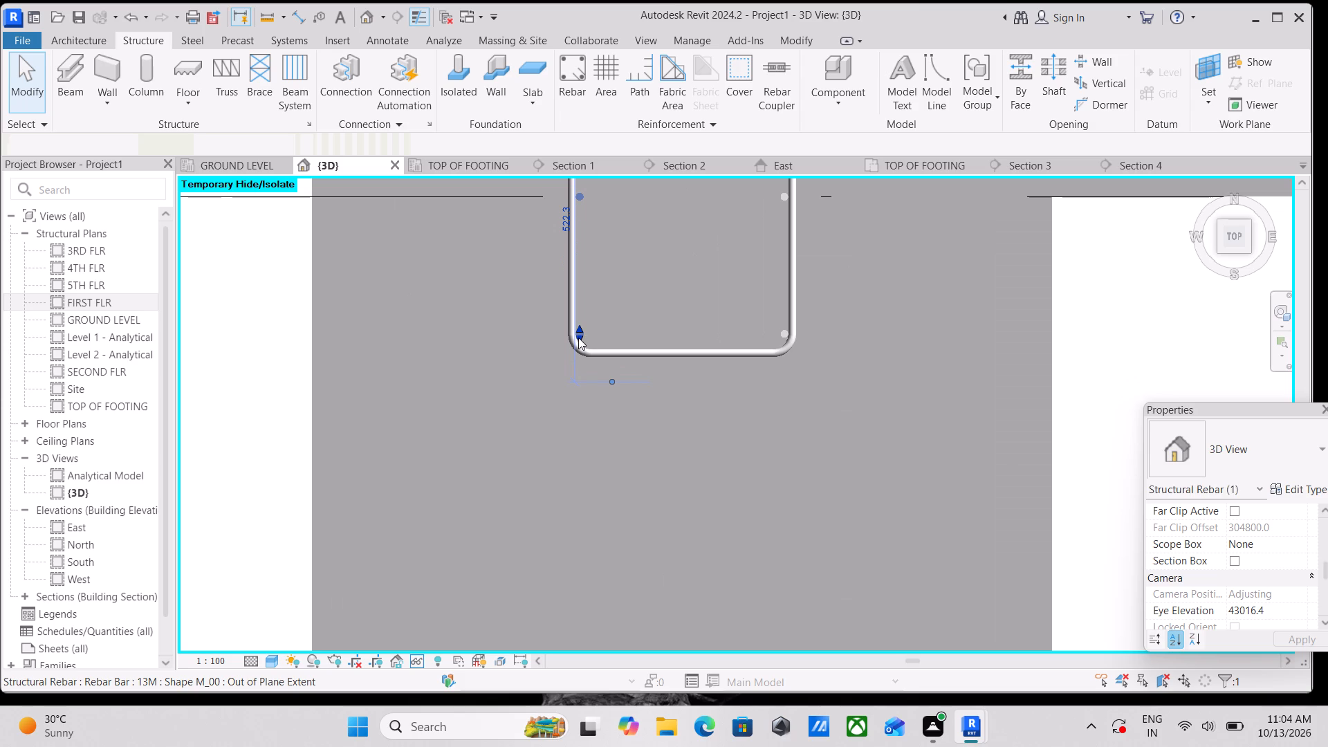
pyautogui.click(578, 338)
pyautogui.scroll(-2, 605, 324)
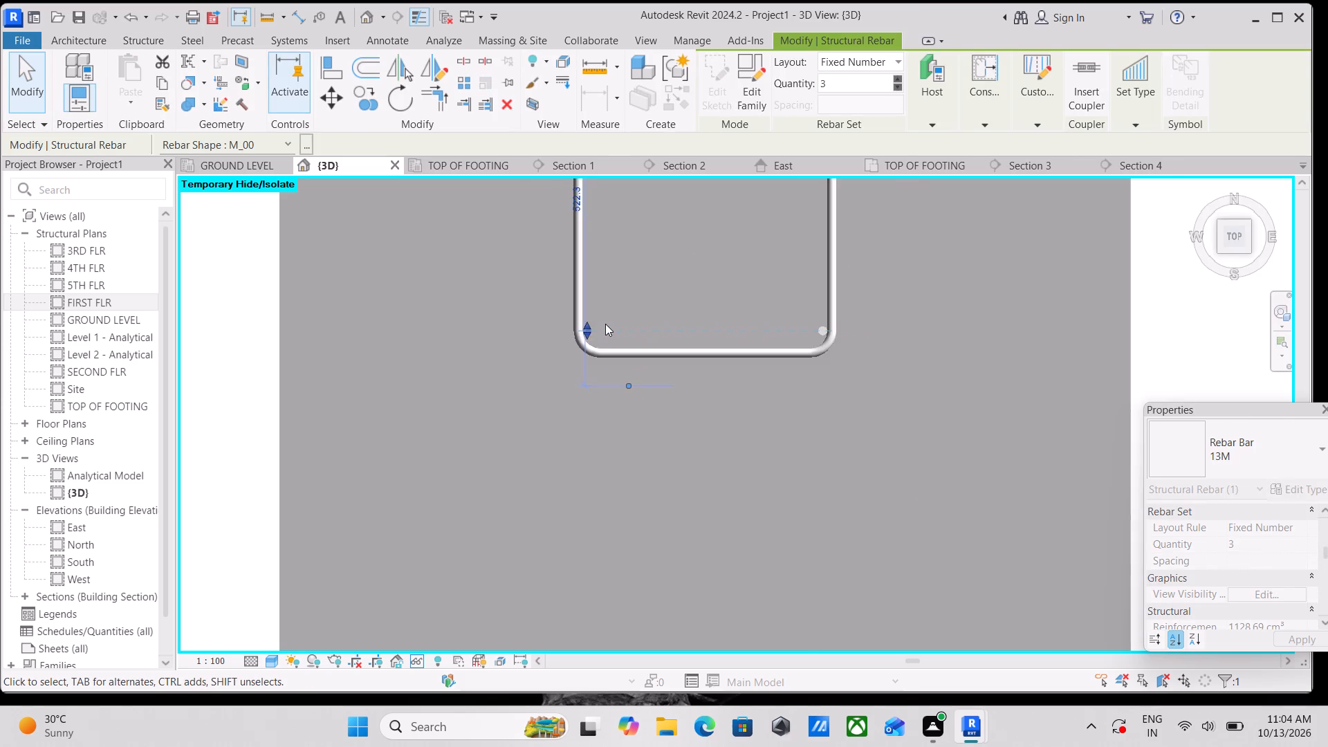
pyautogui.press('Escape')
pyautogui.scroll(-6, 623, 315)
pyautogui.moveTo(637, 301); pyautogui.dragTo(605, 415, button='middle')
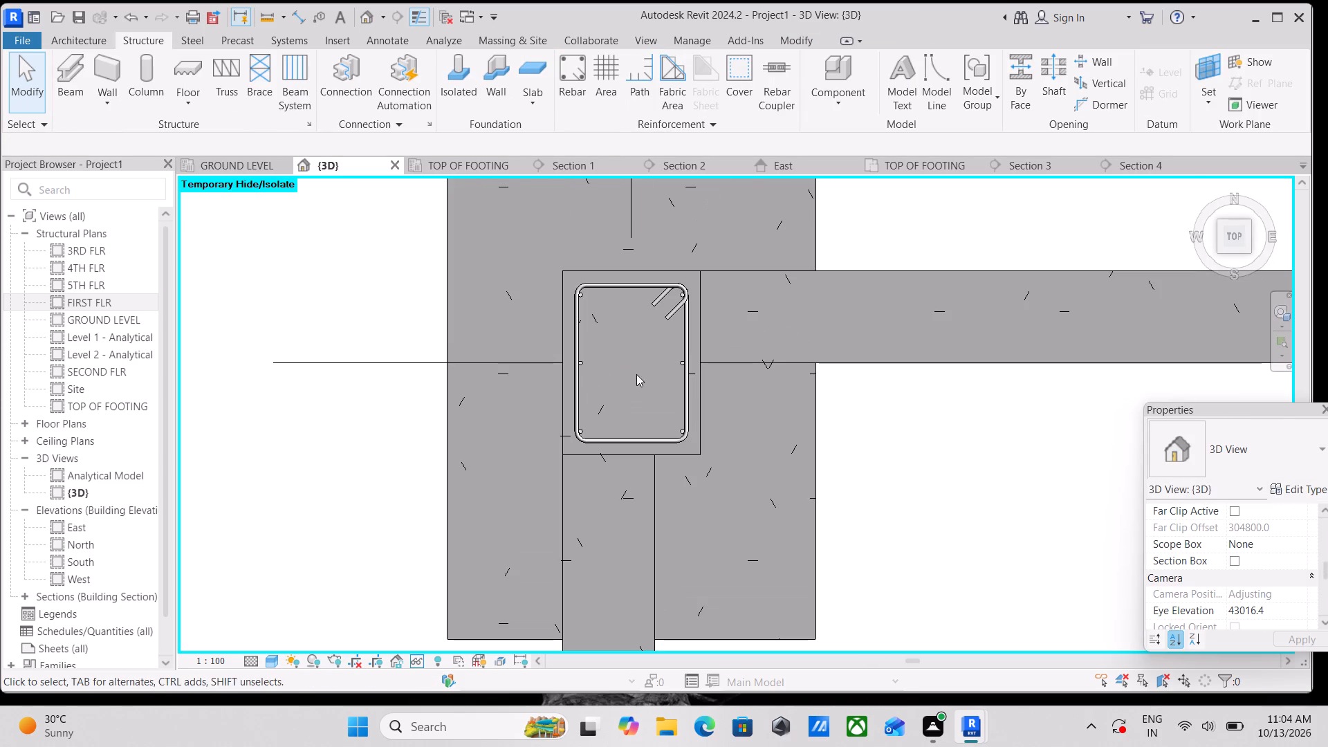
pyautogui.click(585, 365)
pyautogui.scroll(4, 585, 365)
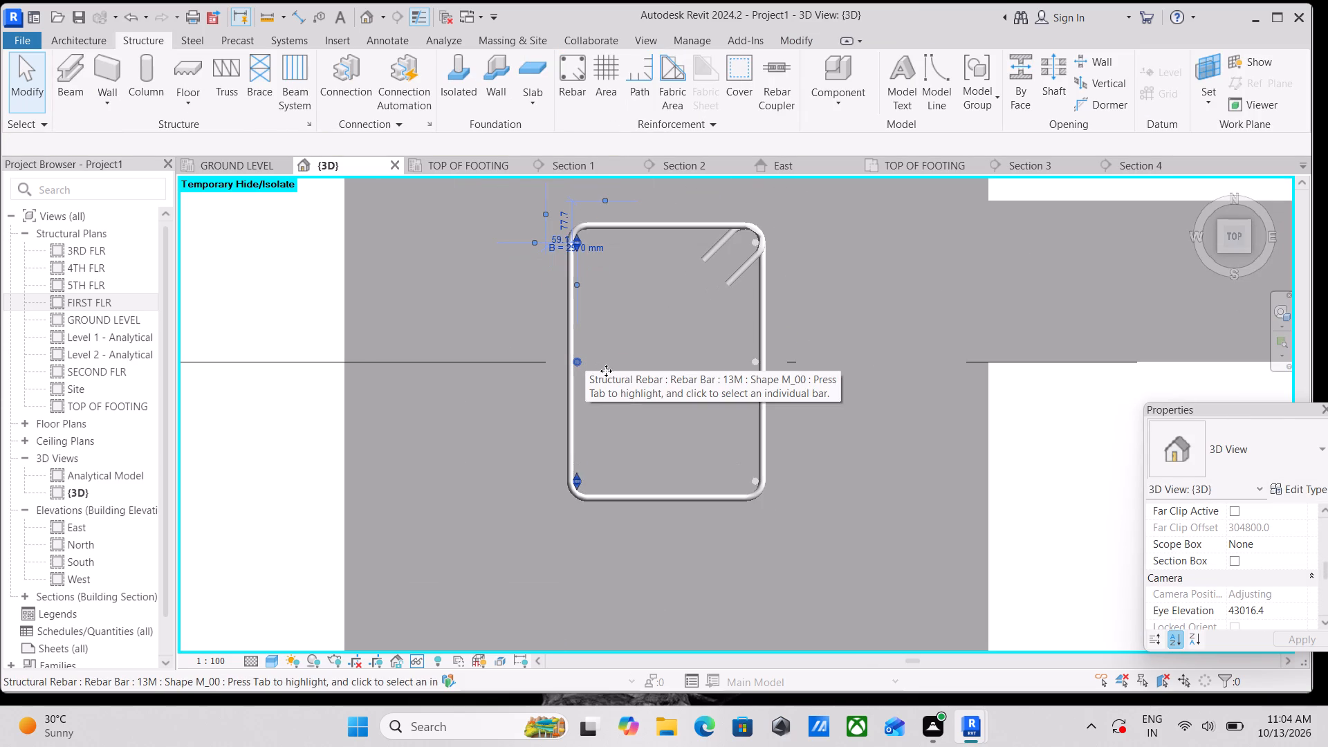
pyautogui.press('Right')
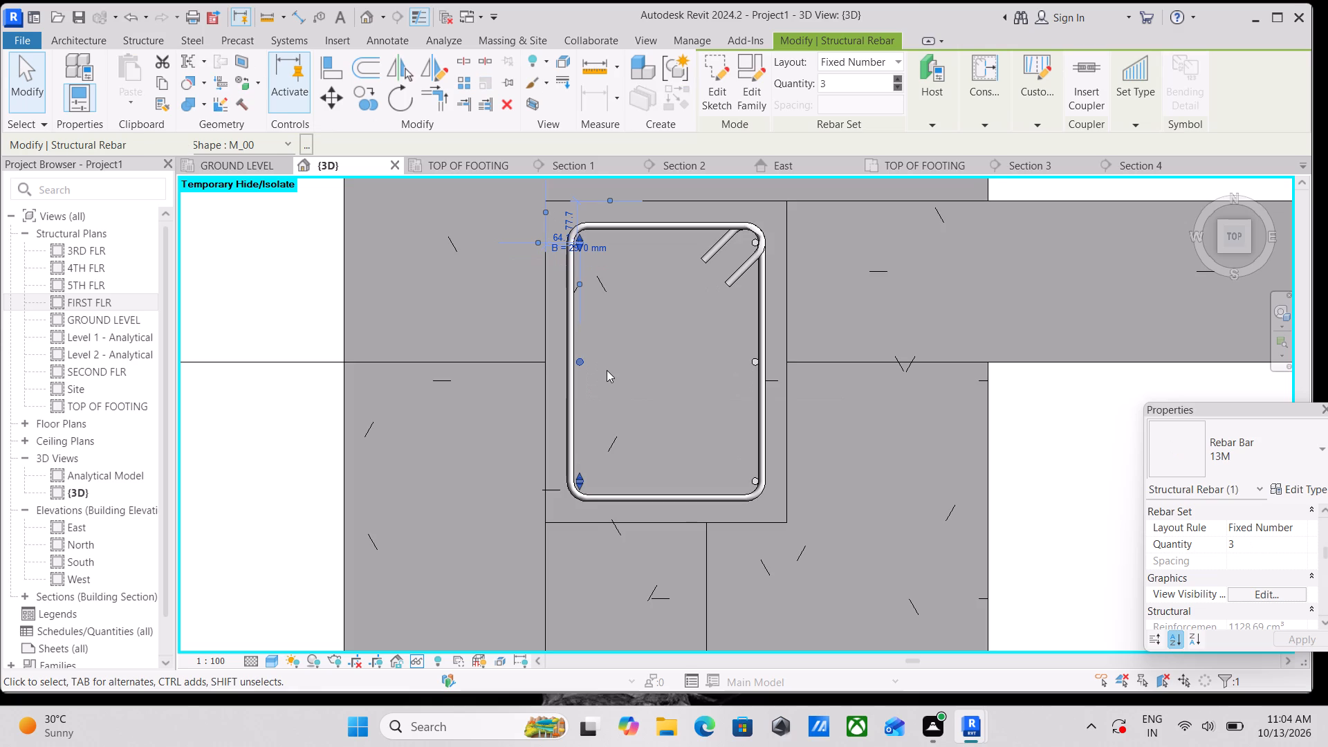
pyautogui.press('Right')
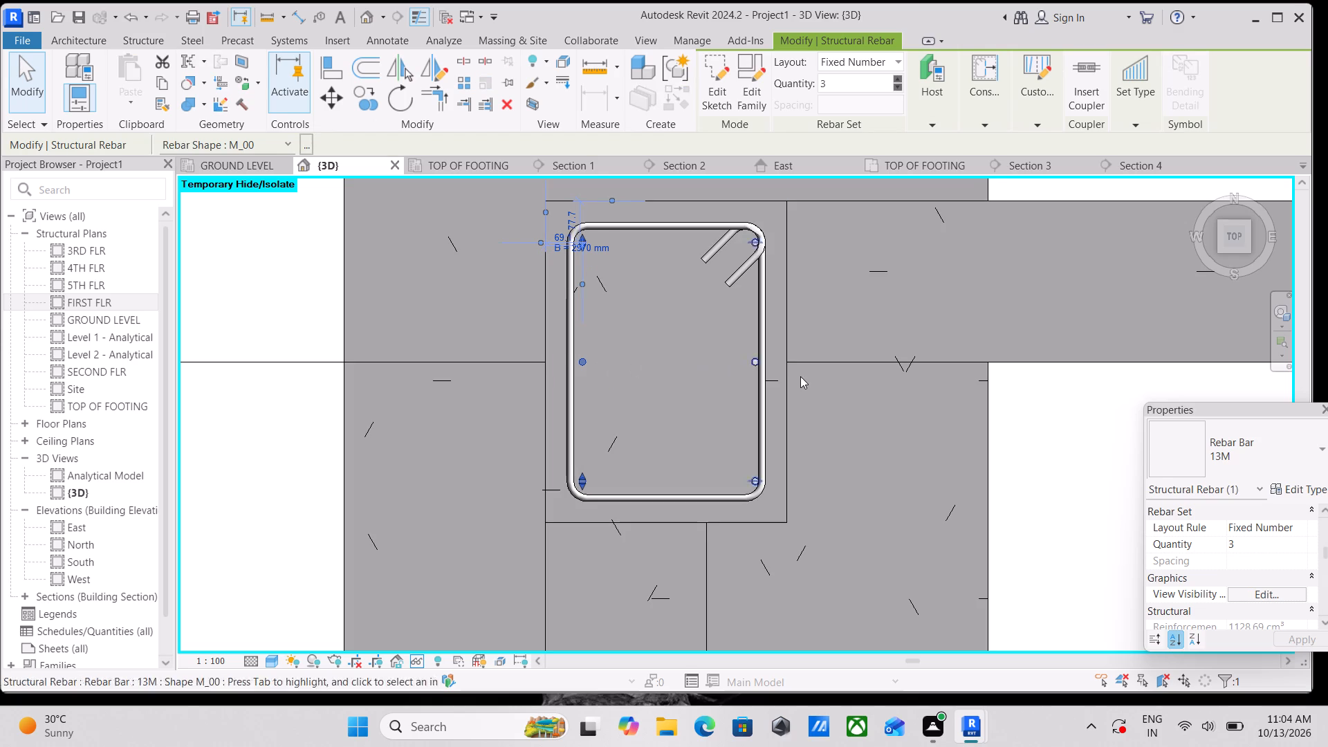
pyautogui.press('Escape')
# Nudge the original M_00 bar set on the column's east side about 15 mm inward, away from the tie.
pyautogui.click(754, 362)
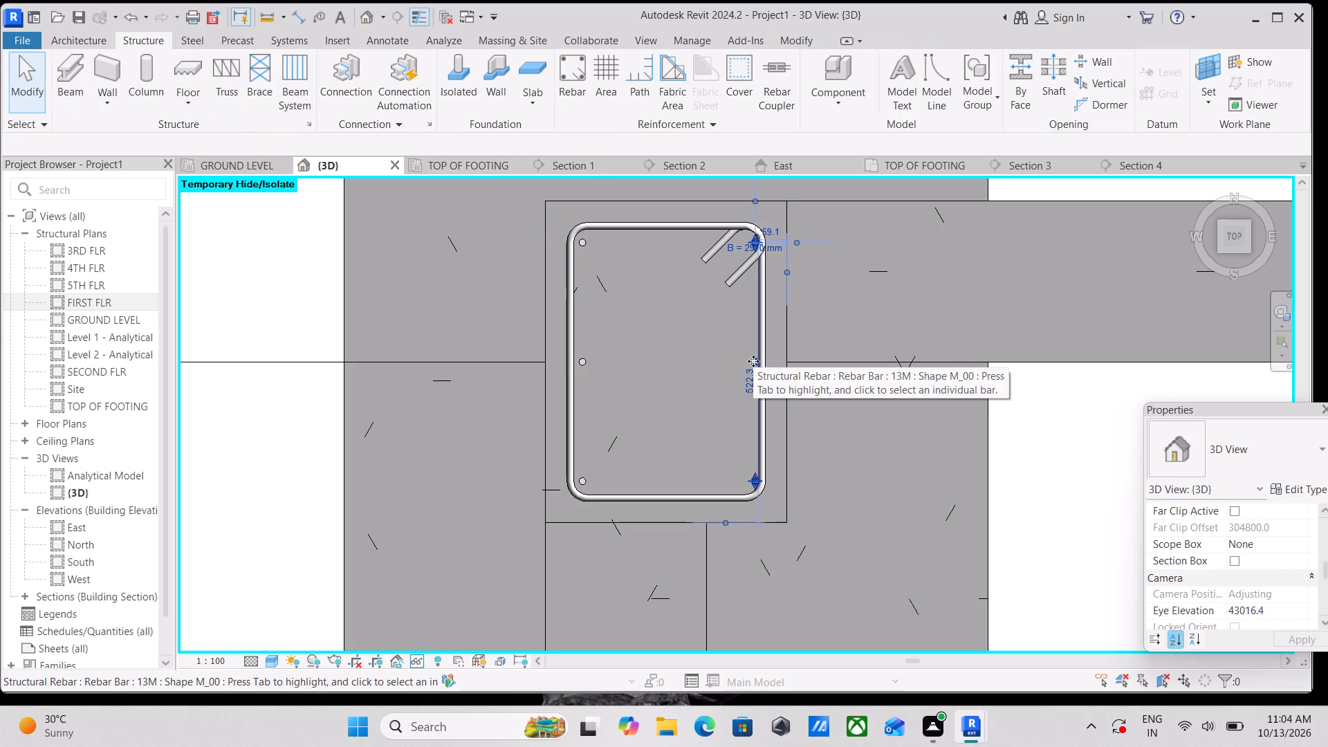
pyautogui.press('Left')
pyautogui.press('Left')
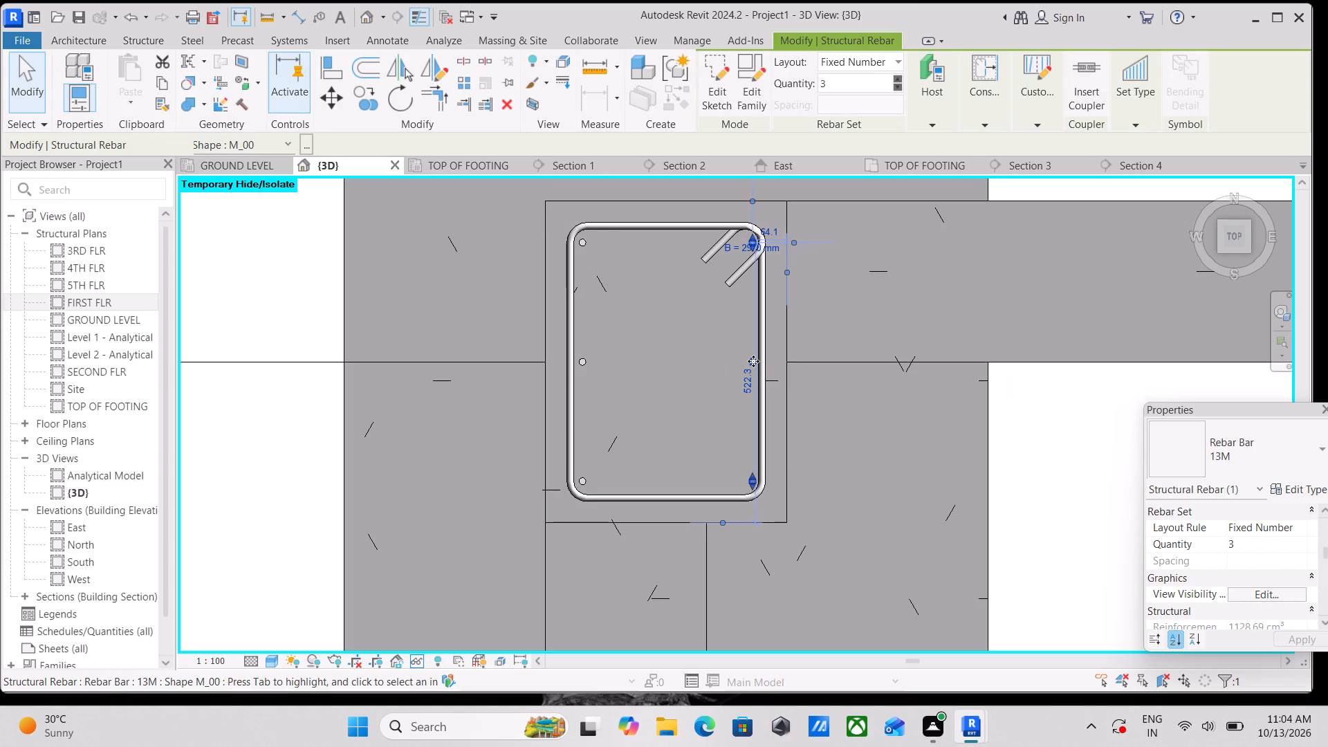
pyautogui.press('Left')
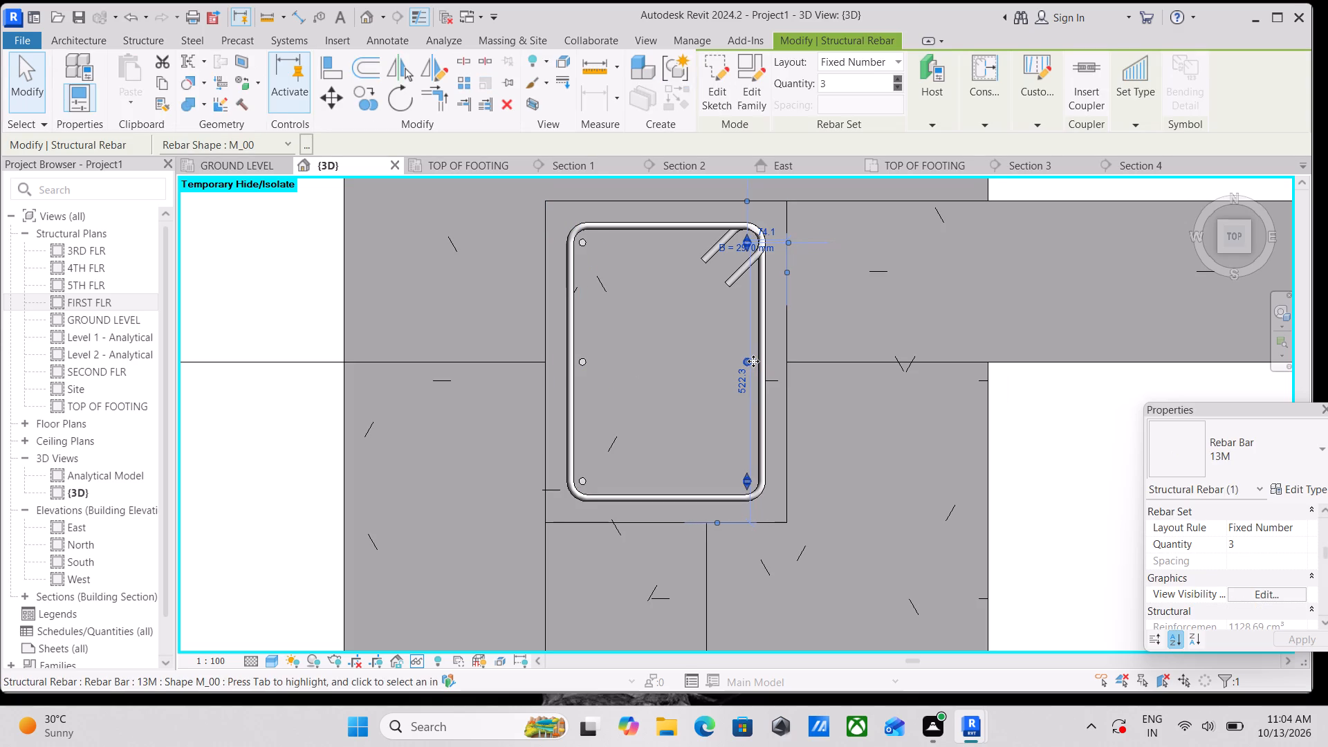
pyautogui.press('Escape')
# Set the corner column's M_T1 tie to the Maximum Spacing layout rule with a spacing of 180 mm.
pyautogui.scroll(-2, 697, 342)
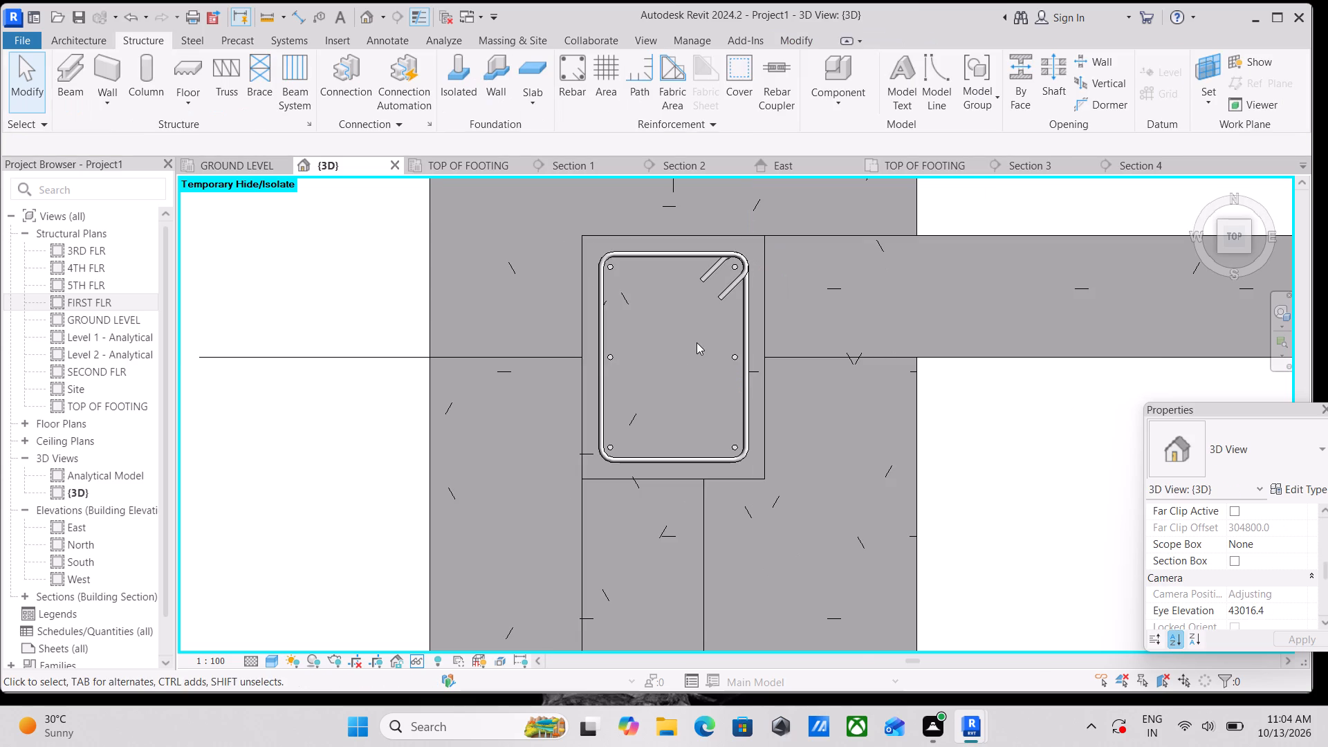
pyautogui.scroll(-6, 697, 342)
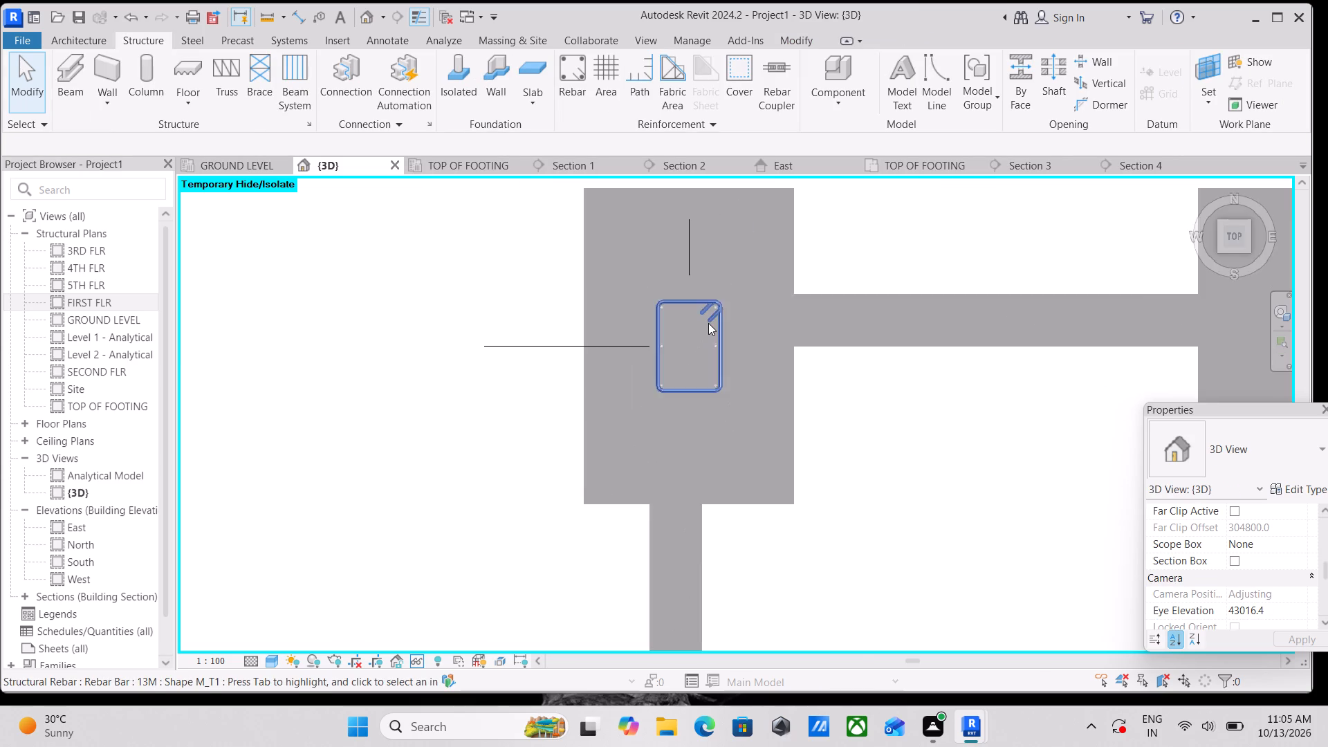
pyautogui.scroll(-2, 708, 323)
pyautogui.scroll(8, 708, 323)
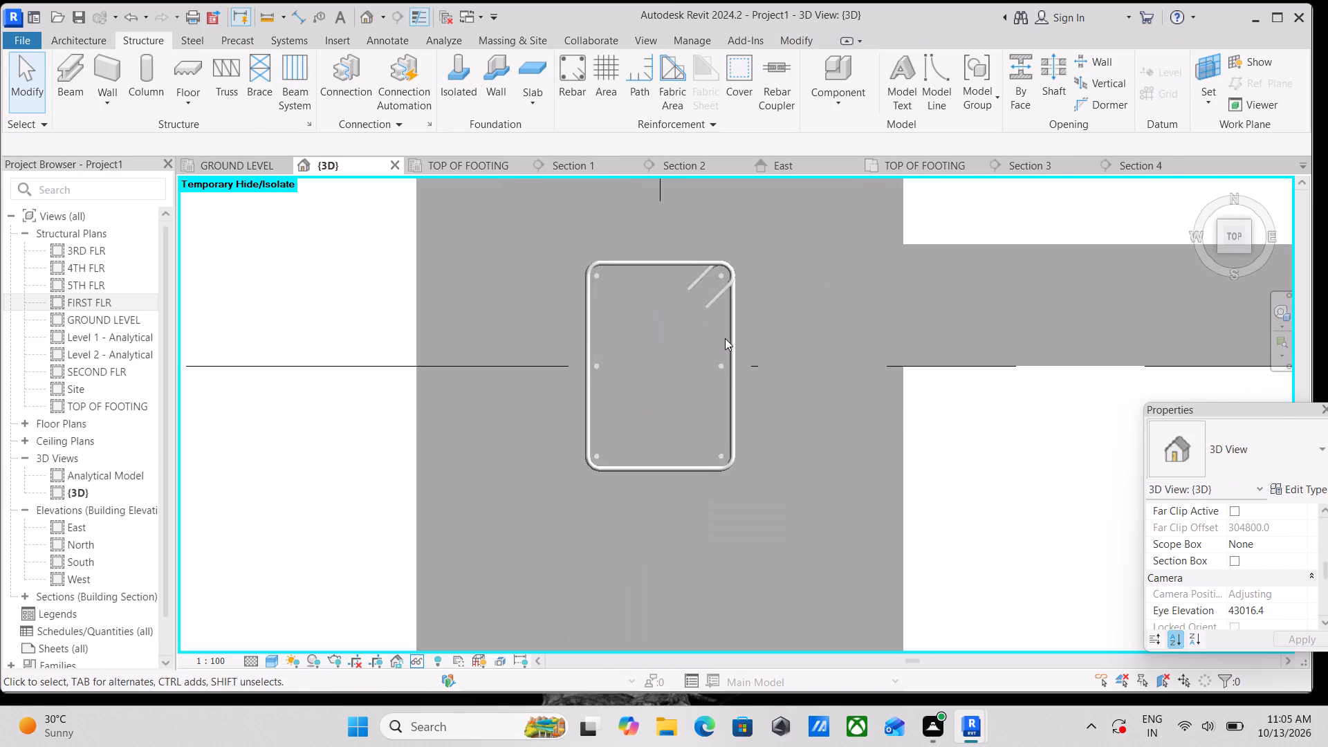
pyautogui.click(734, 340)
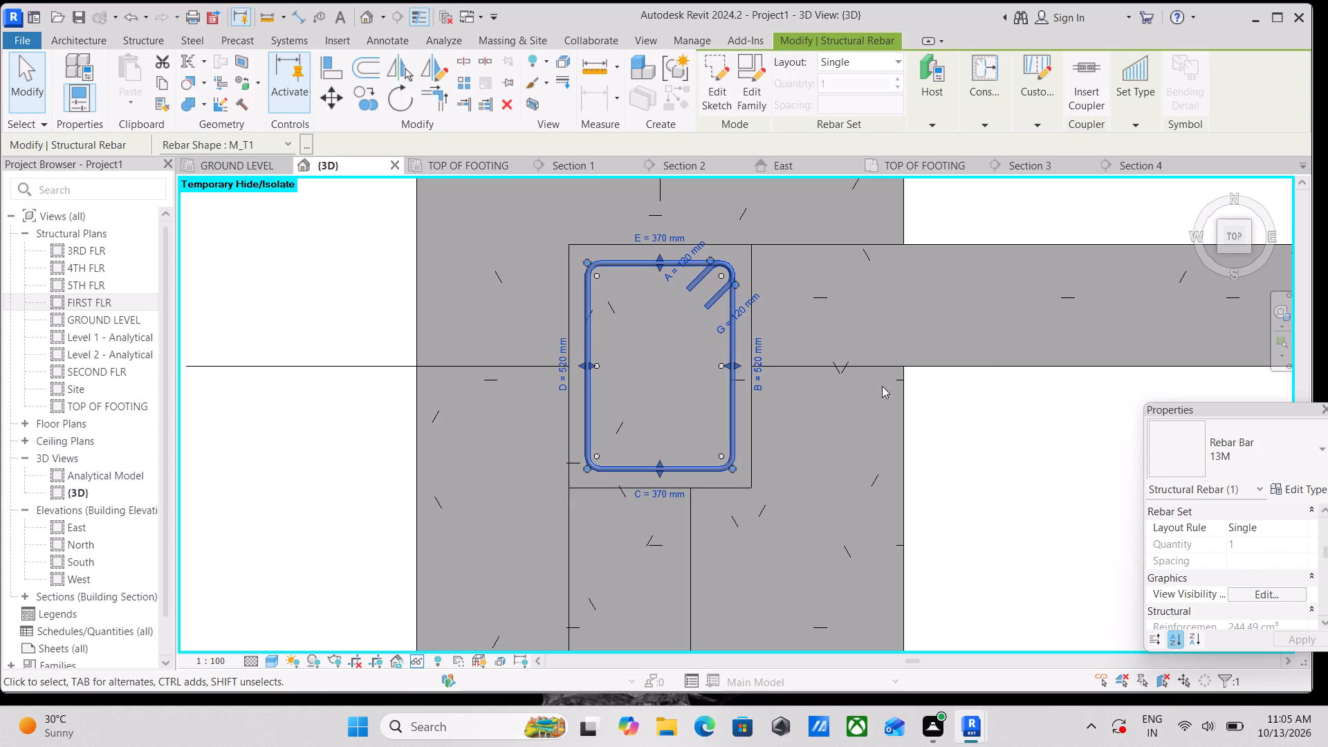
pyautogui.click(1280, 531)
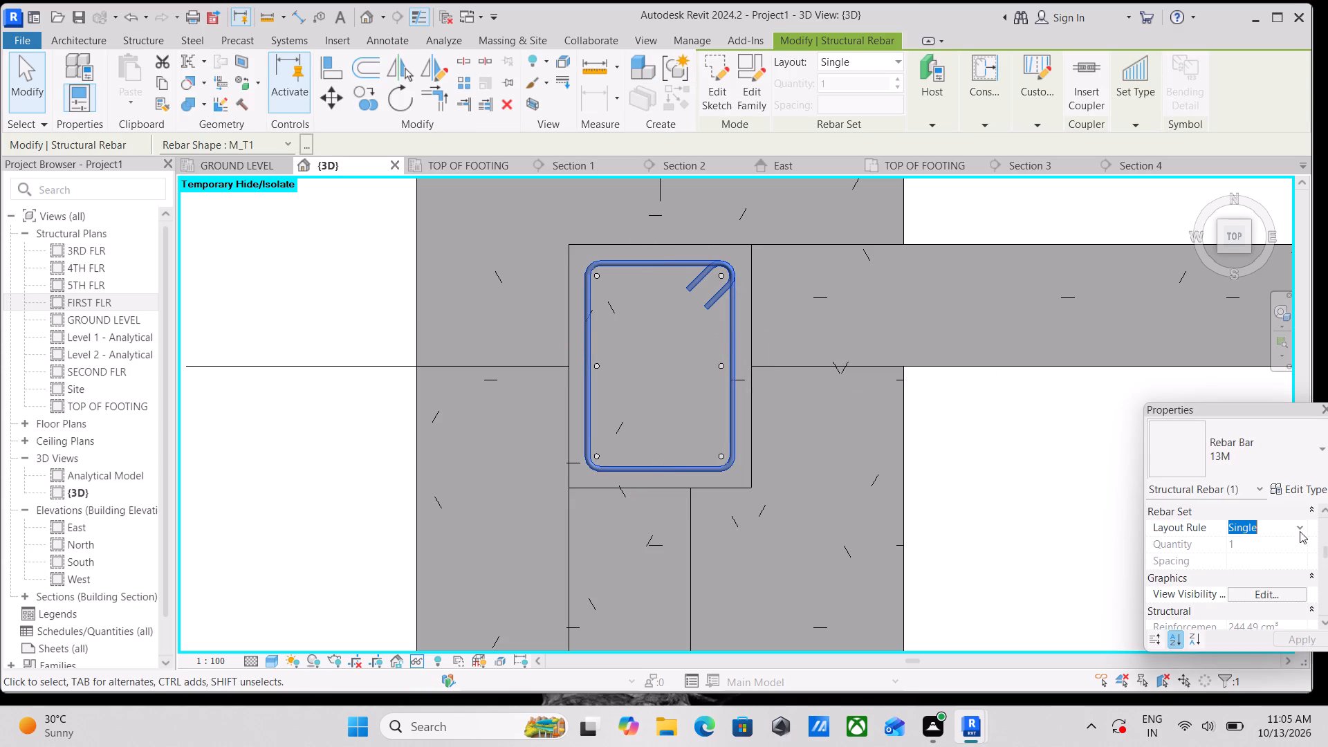
pyautogui.click(1306, 522)
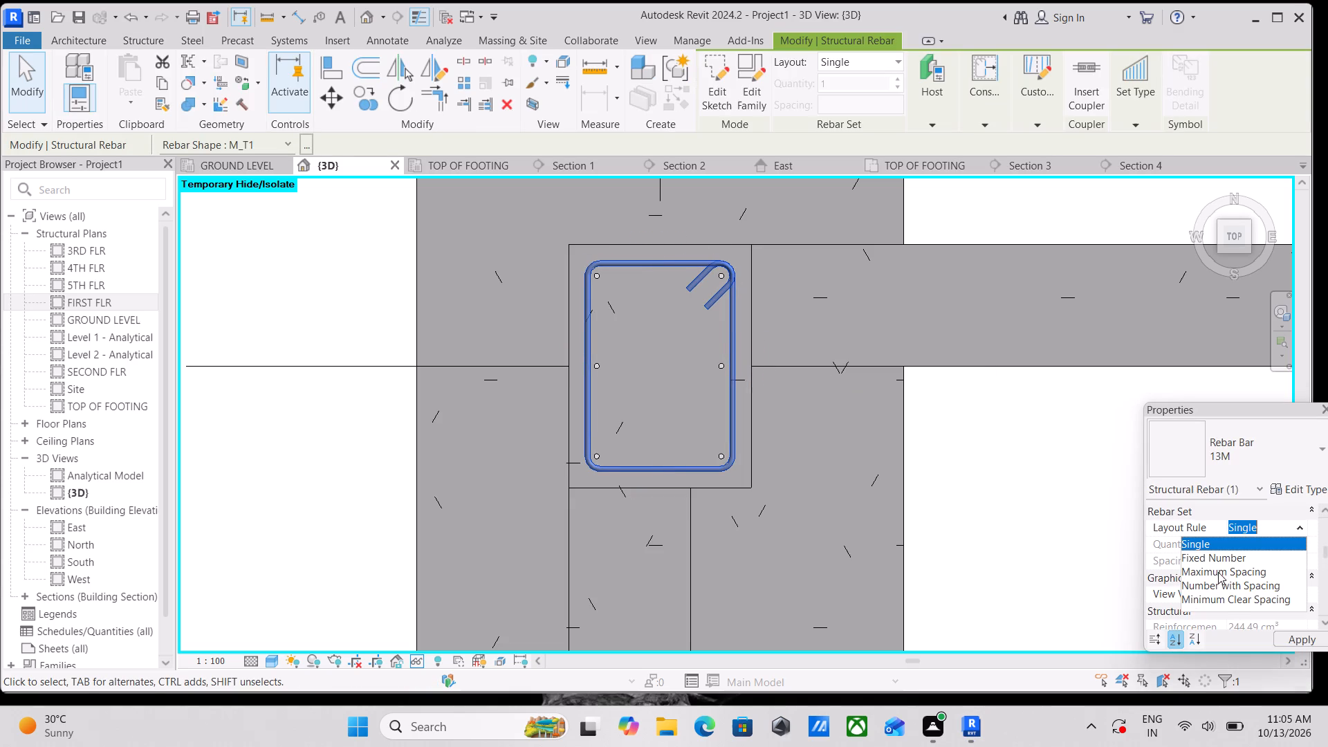
pyautogui.click(1218, 572)
pyautogui.click(1280, 559)
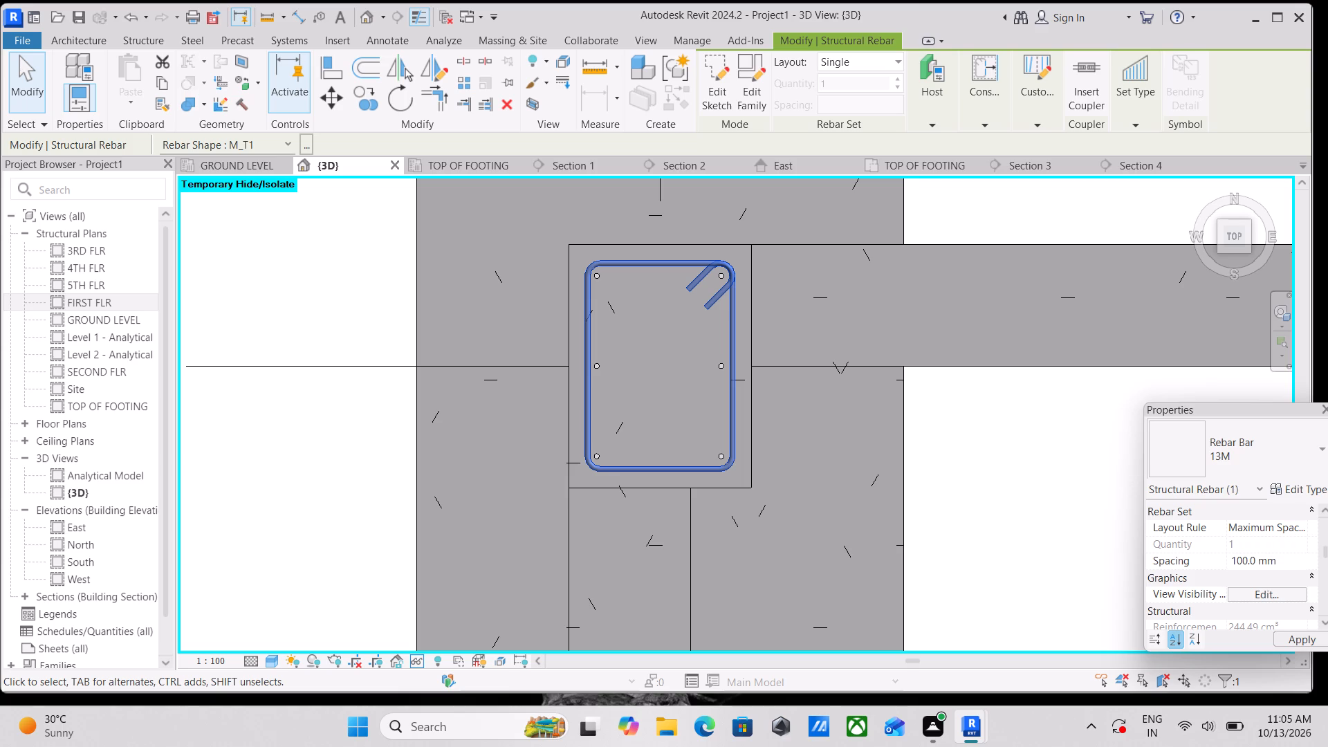
pyautogui.moveTo(1283, 559); pyautogui.dragTo(1203, 560)
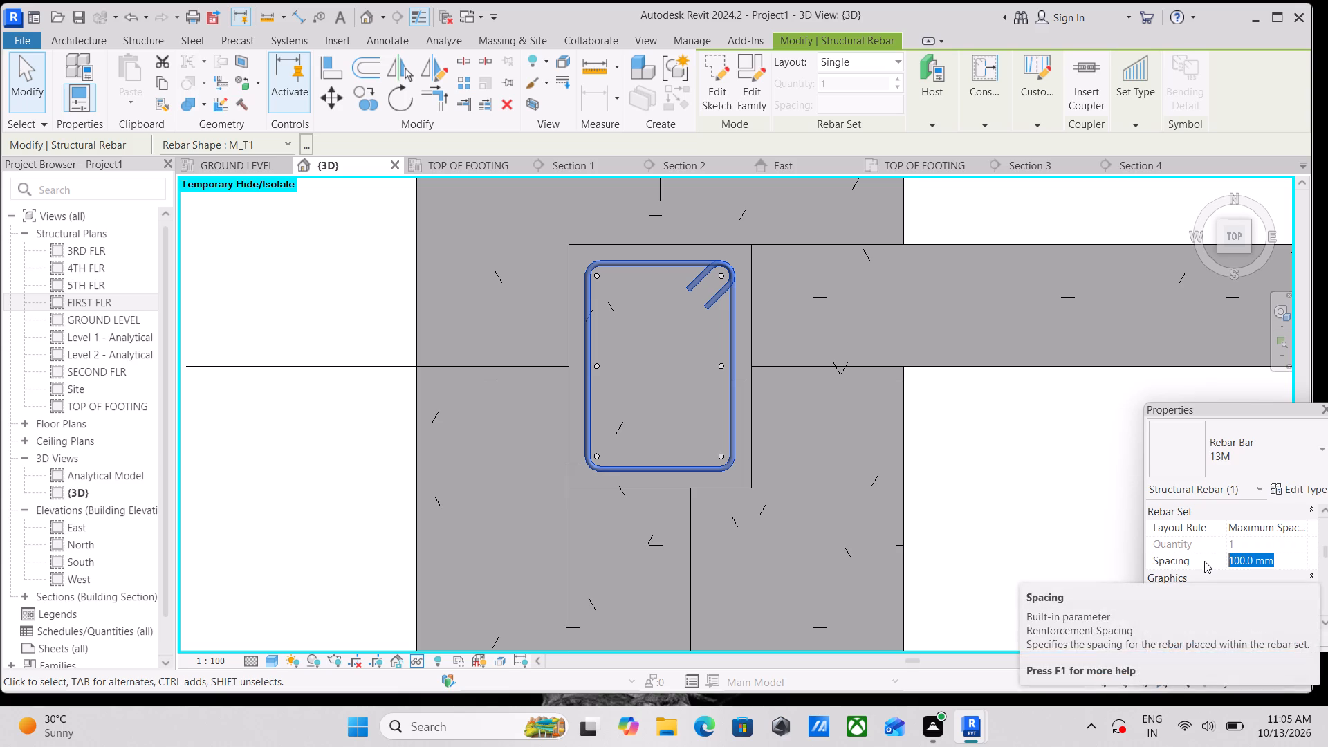
pyautogui.write('180')
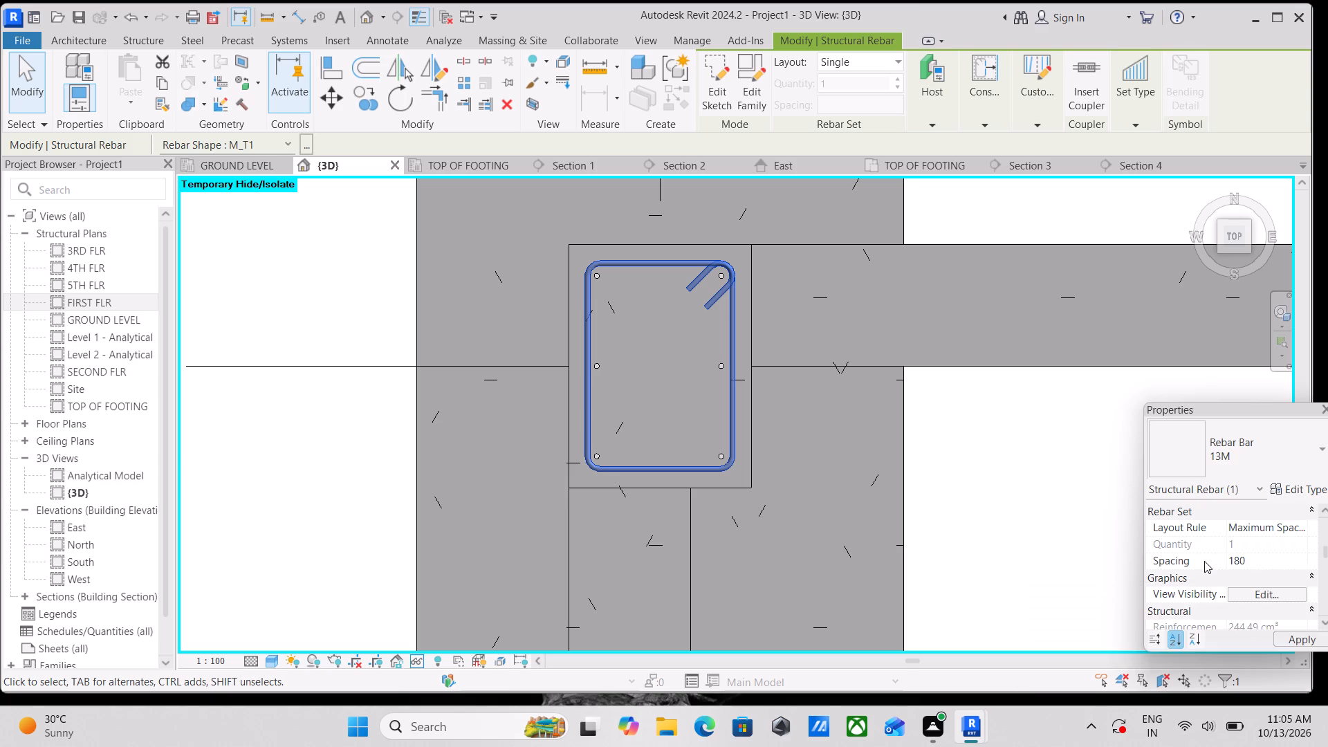
pyautogui.write('mm')
pyautogui.press('Return')
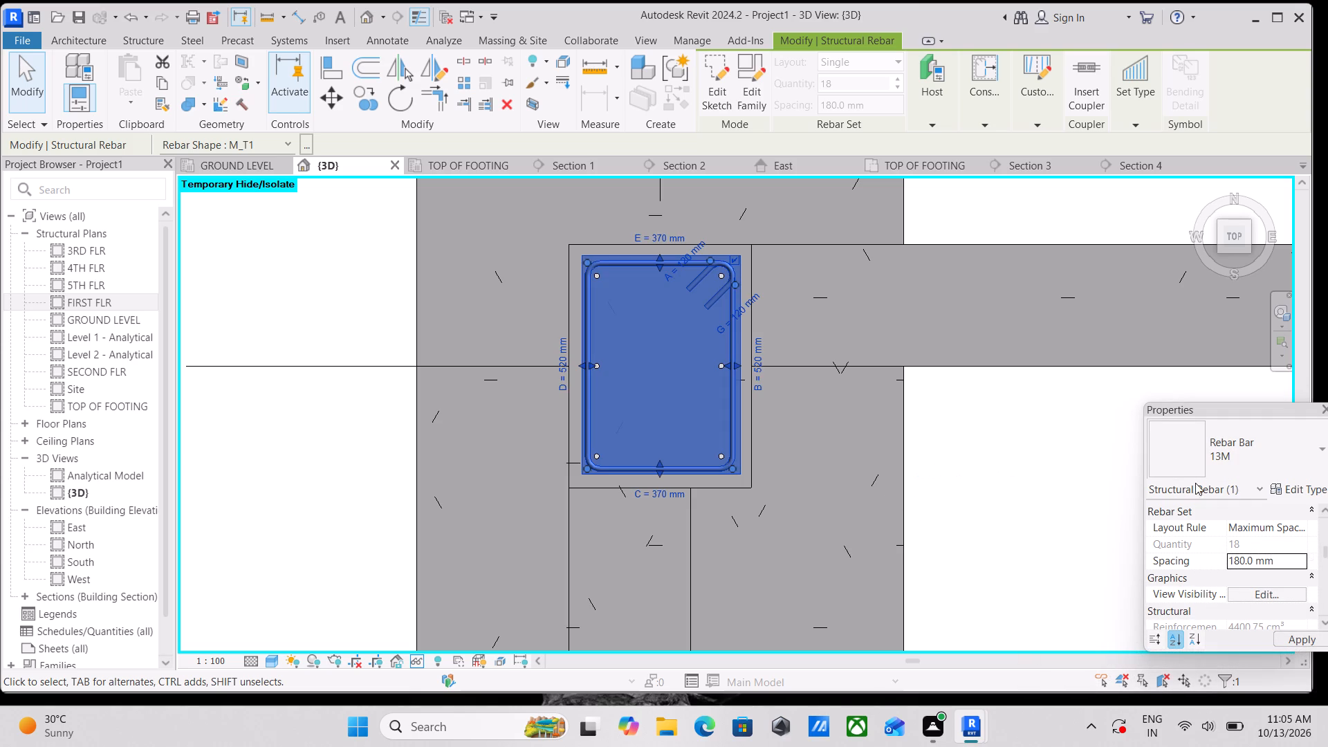
pyautogui.press('Escape')
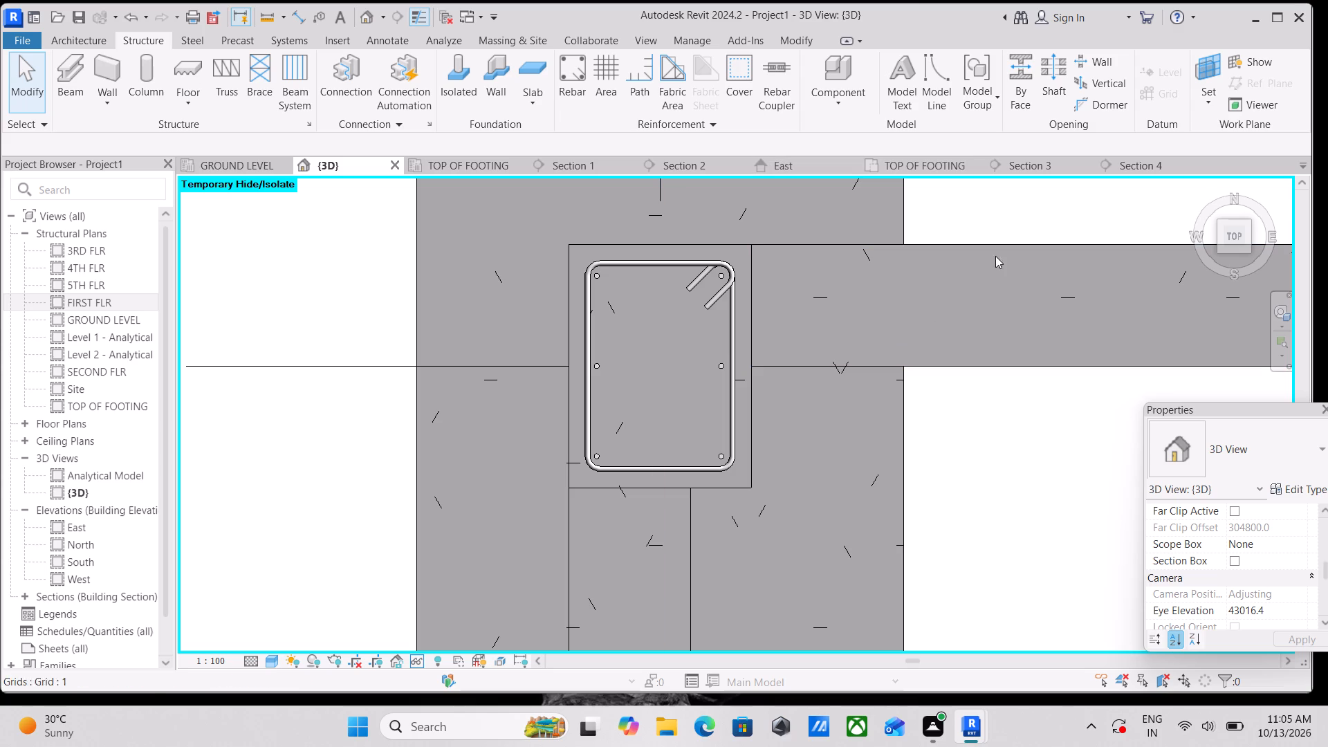
# Examine the corner column's M_T1 ties and vertical M_00 bars up close from an isometric angle between the left and front sides.
pyautogui.click(1221, 252)
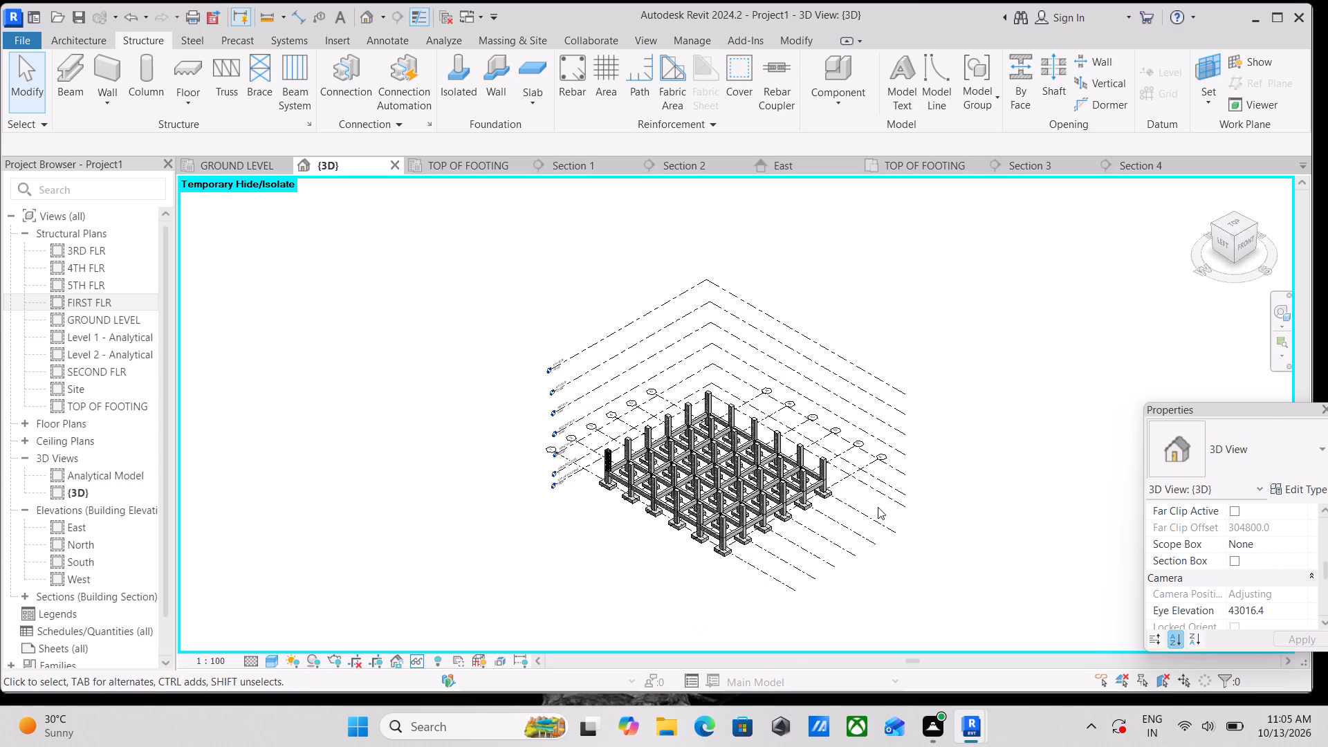
pyautogui.scroll(4, 829, 577)
pyautogui.scroll(3, 526, 399)
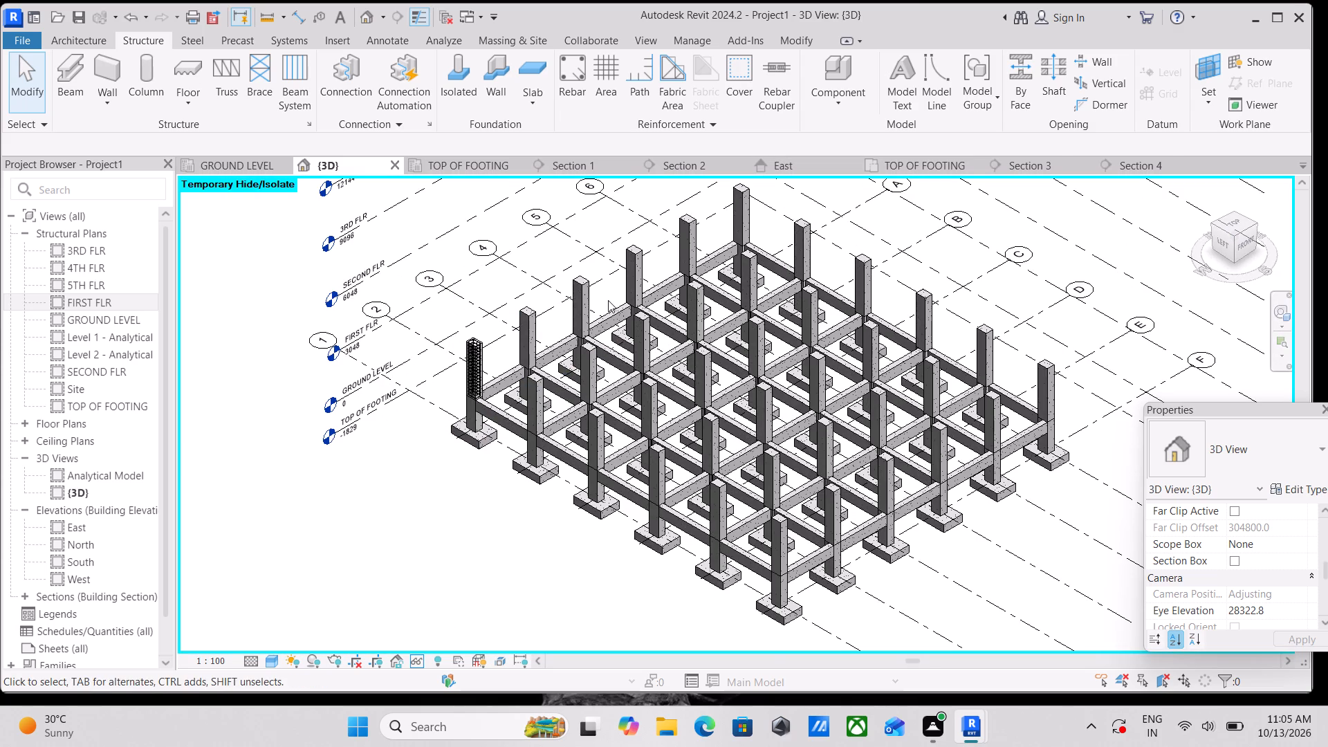
pyautogui.scroll(8, 454, 383)
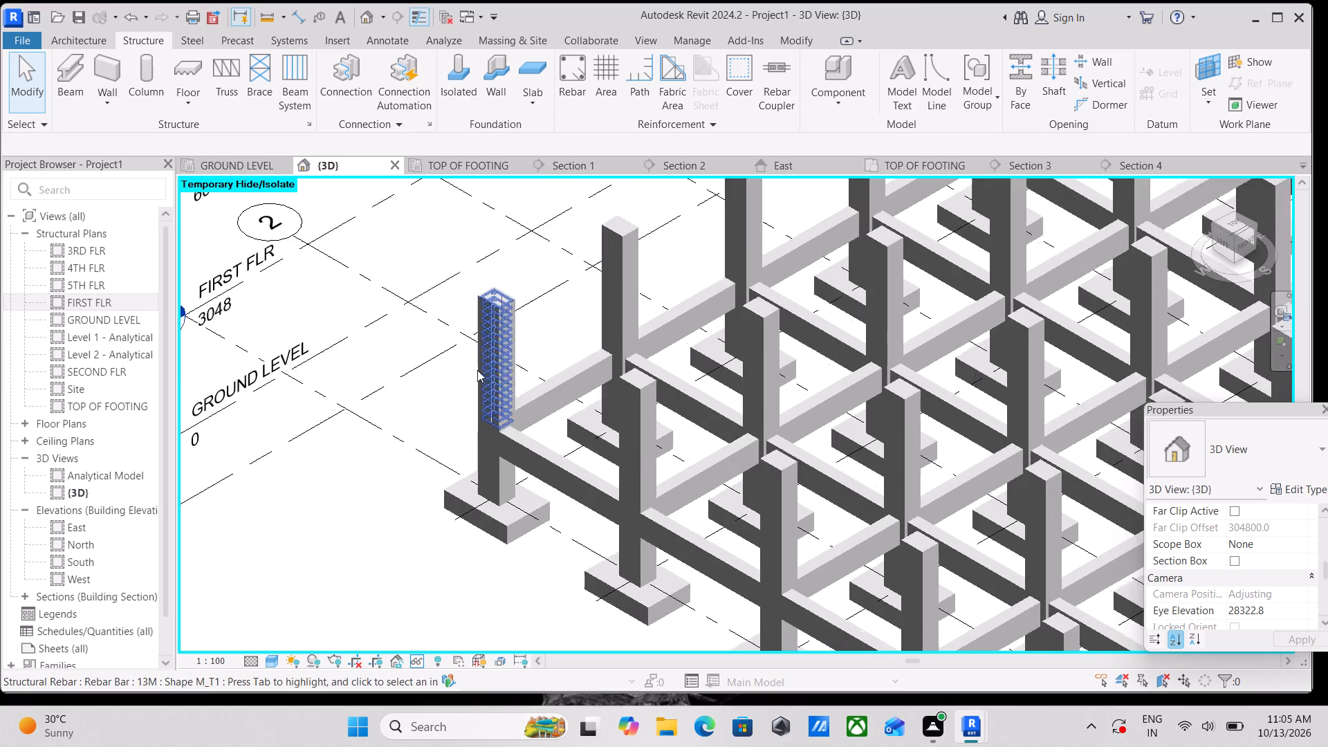
pyautogui.scroll(10, 477, 370)
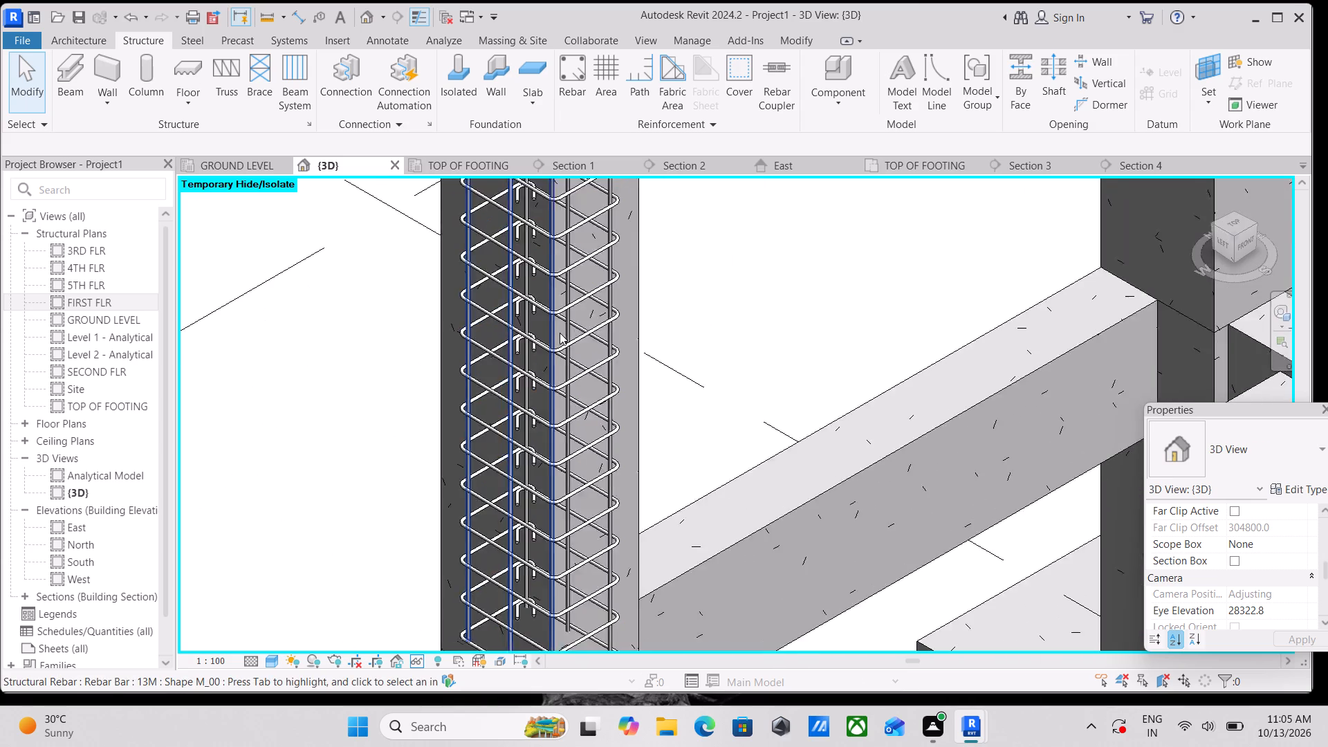
# Examine the corner column's ties and vertical bars up close and in context with the surrounding frame from the isometric angle.
pyautogui.scroll(-9, 560, 332)
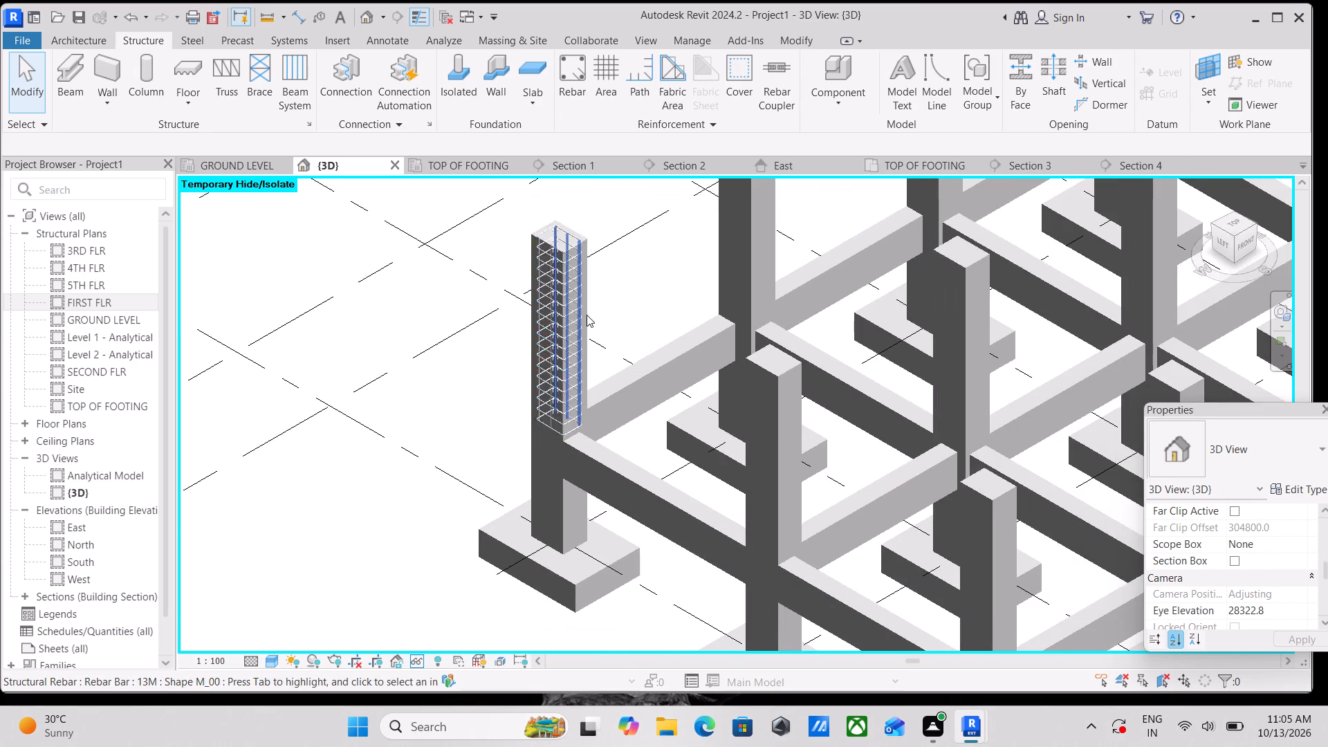
pyautogui.scroll(8, 587, 308)
pyautogui.scroll(-2, 579, 313)
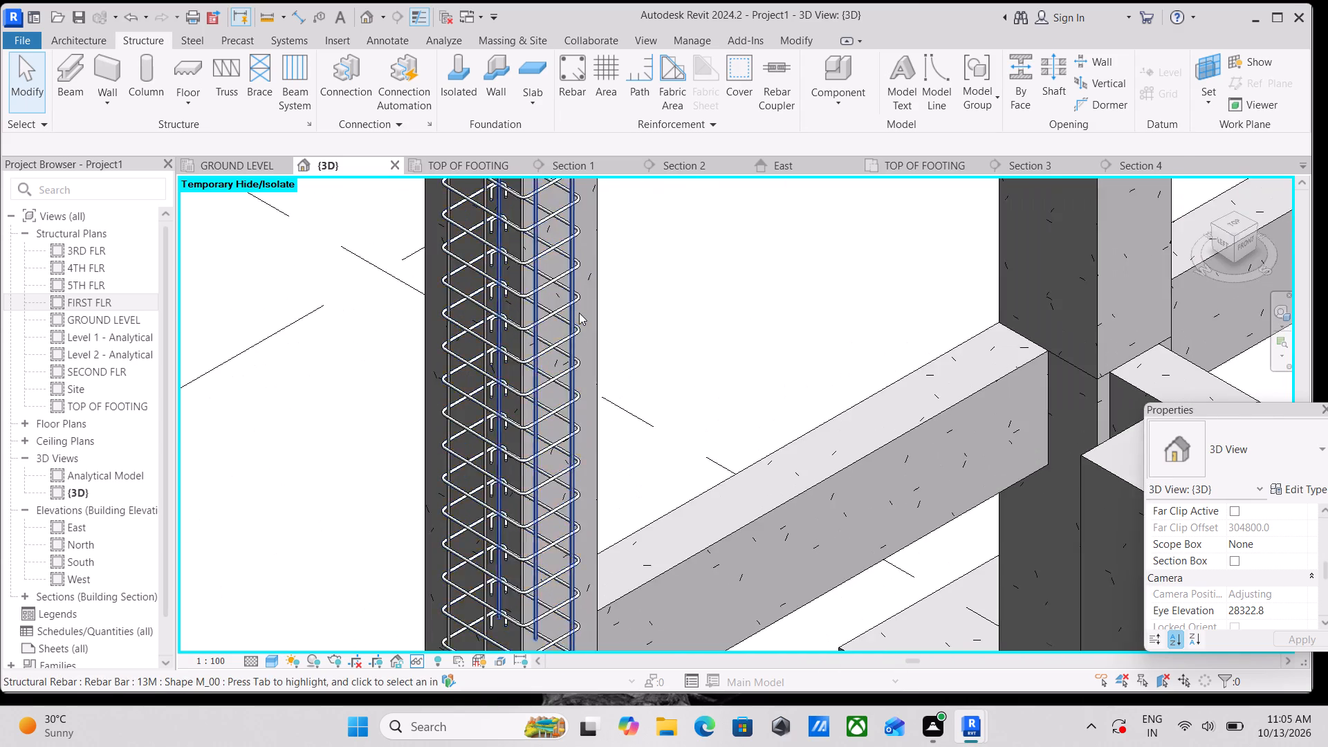
pyautogui.scroll(-5, 579, 313)
pyautogui.moveTo(631, 304); pyautogui.dragTo(533, 272, button='middle')
pyautogui.scroll(-3, 527, 287)
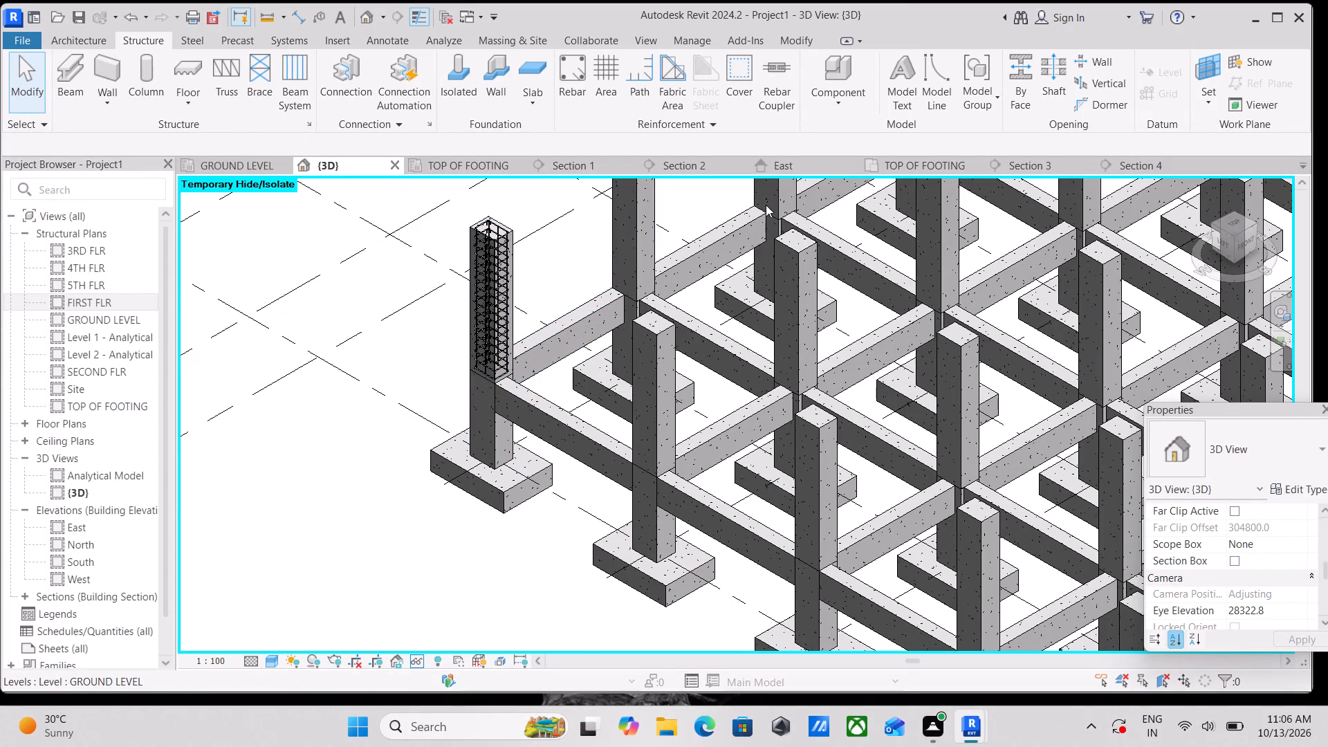
# Examine the reinforced corner column between GROUND LEVEL and FIRST FLR from the left side, and the whole frame from the isometric angle.
pyautogui.click(1228, 248)
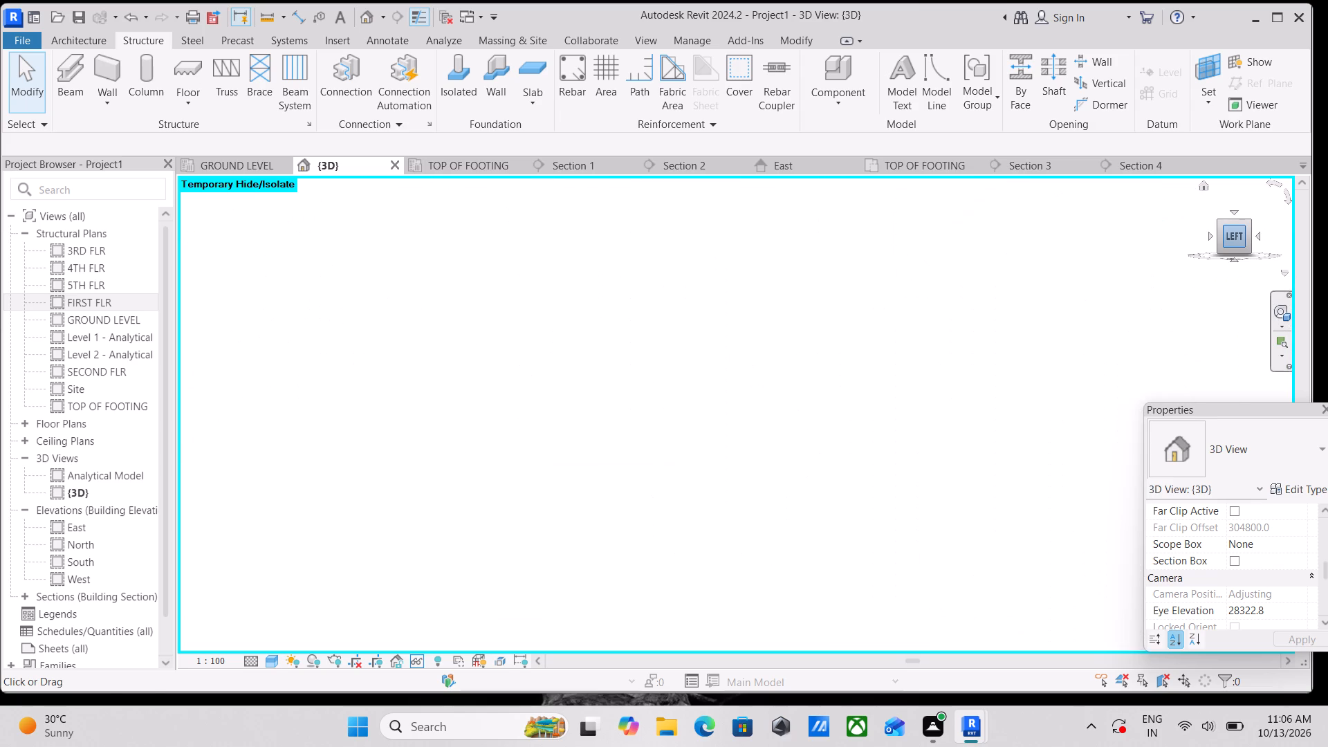
pyautogui.scroll(4, 813, 466)
pyautogui.scroll(10, 602, 510)
pyautogui.scroll(-5, 609, 447)
pyautogui.scroll(-2, 640, 379)
pyautogui.middleClick(640, 379)
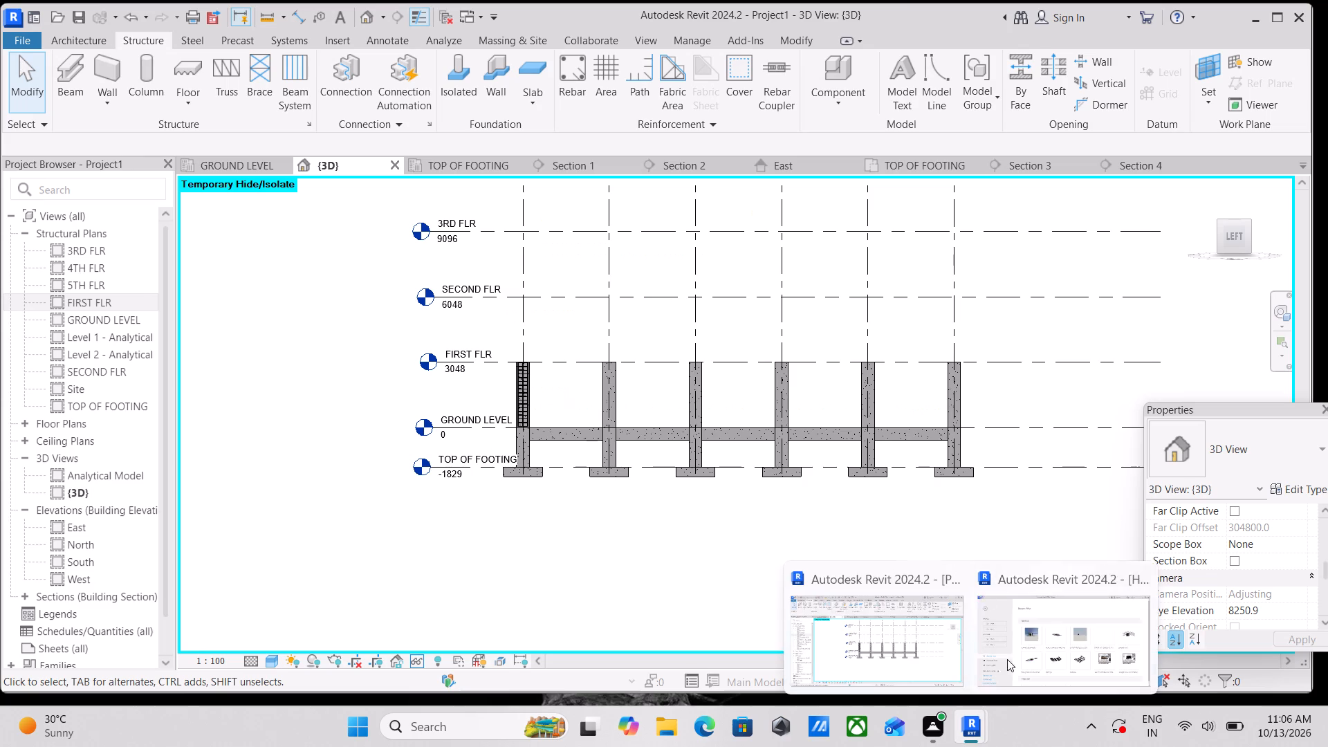
pyautogui.scroll(3, 605, 386)
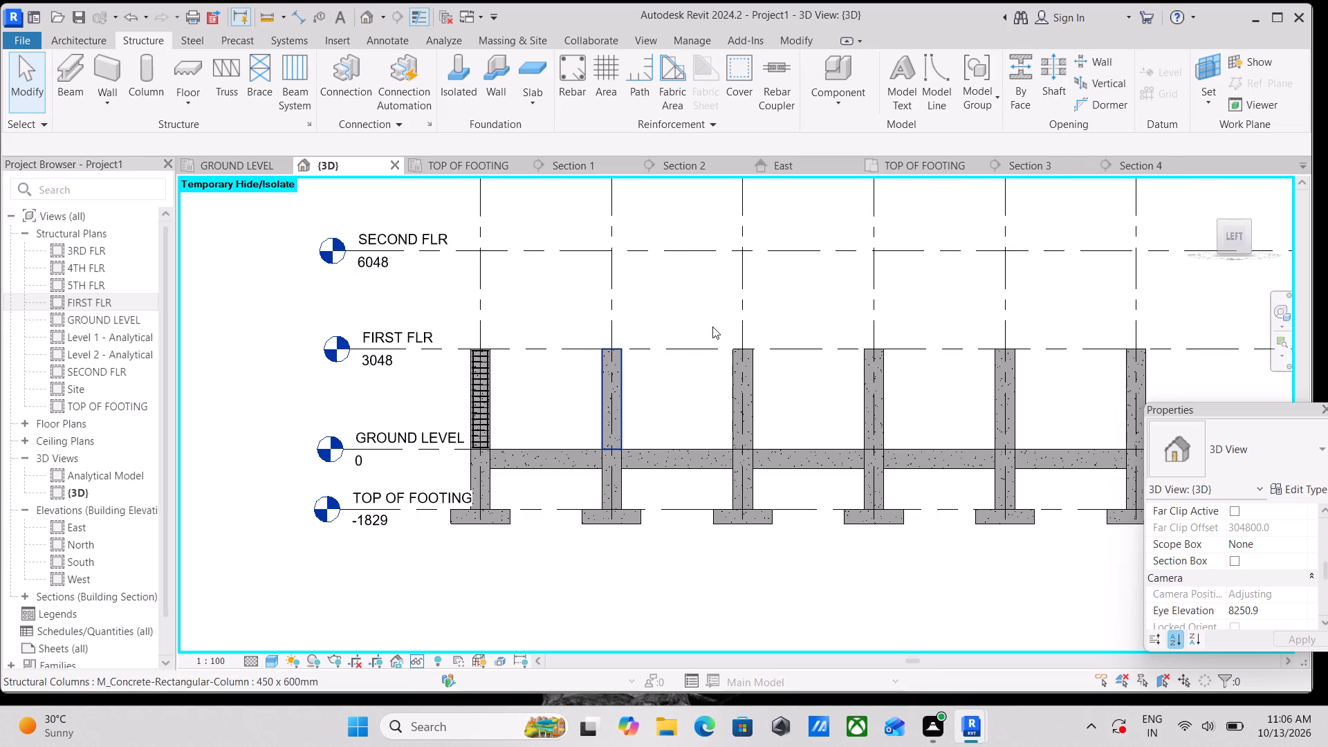
pyautogui.click(1248, 225)
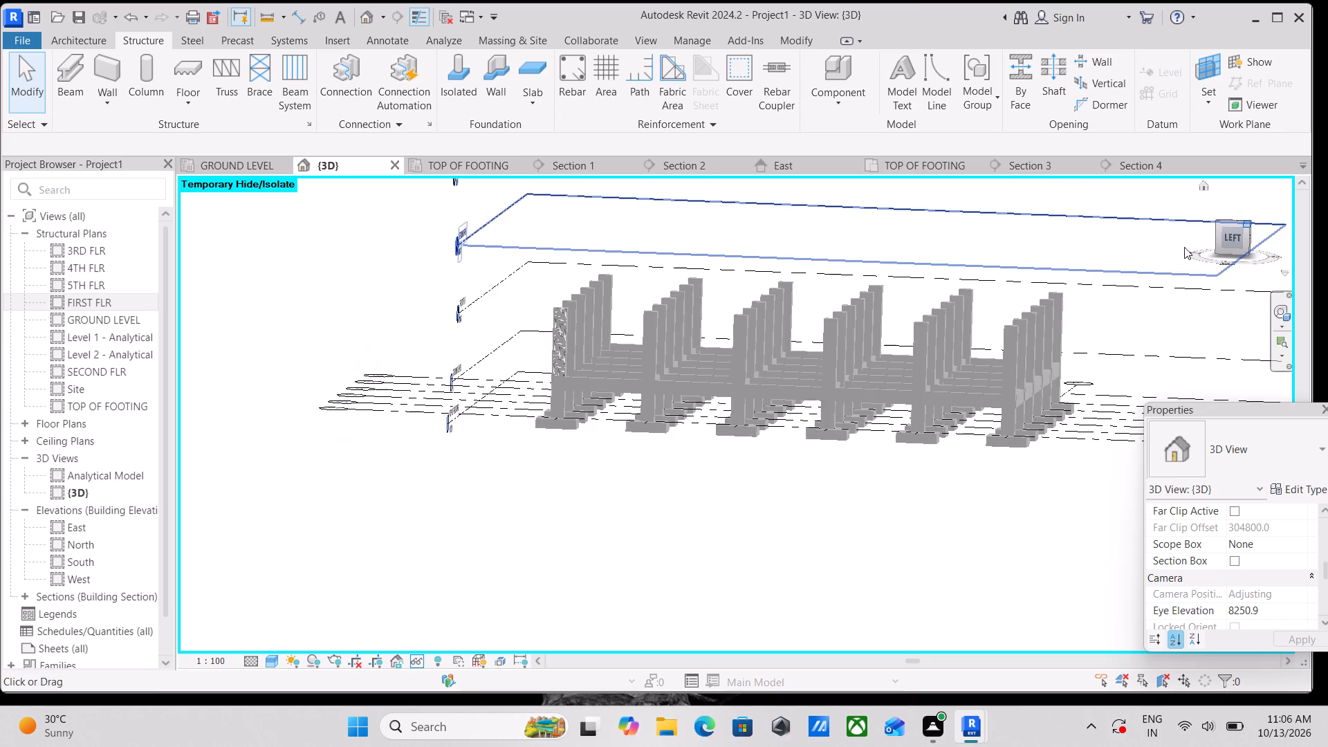
pyautogui.scroll(3, 775, 396)
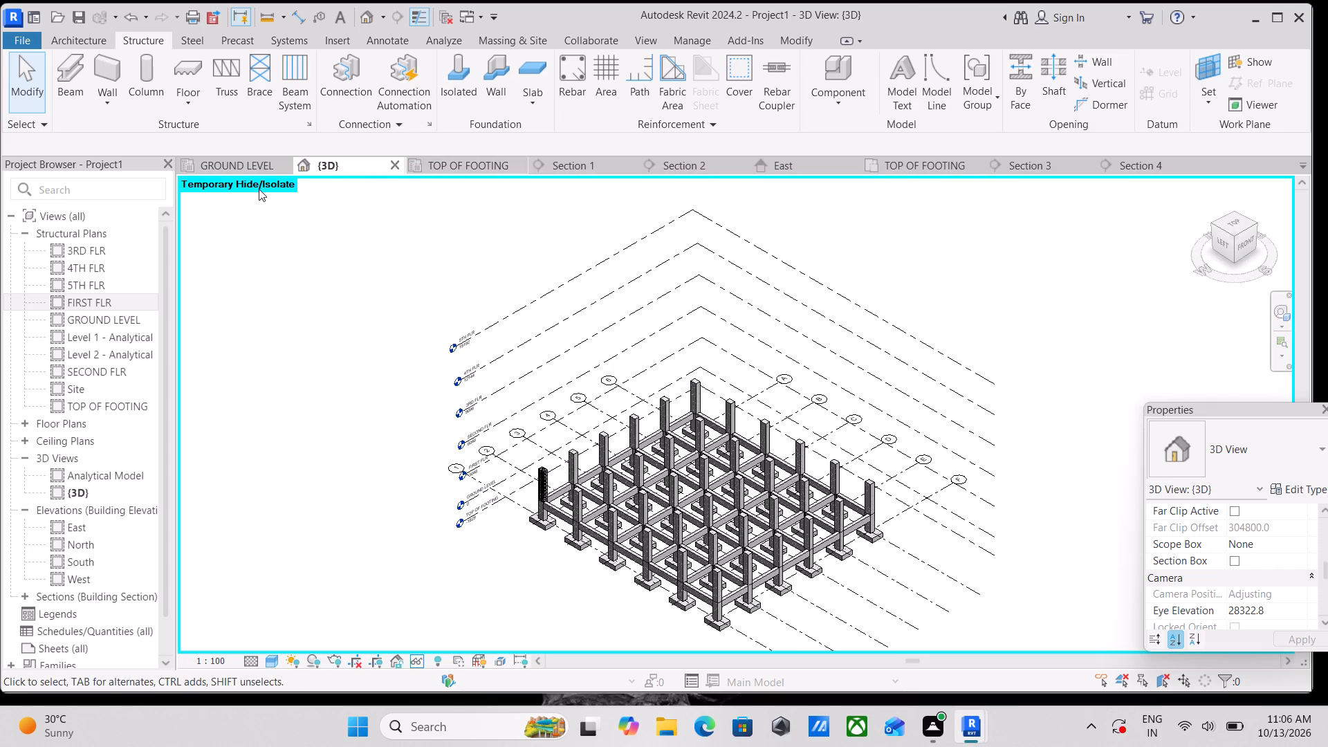
# Open the GROUND LEVEL structural plan at the bays between grids A and B.
pyautogui.doubleClick(220, 163)
pyautogui.scroll(-1, 518, 371)
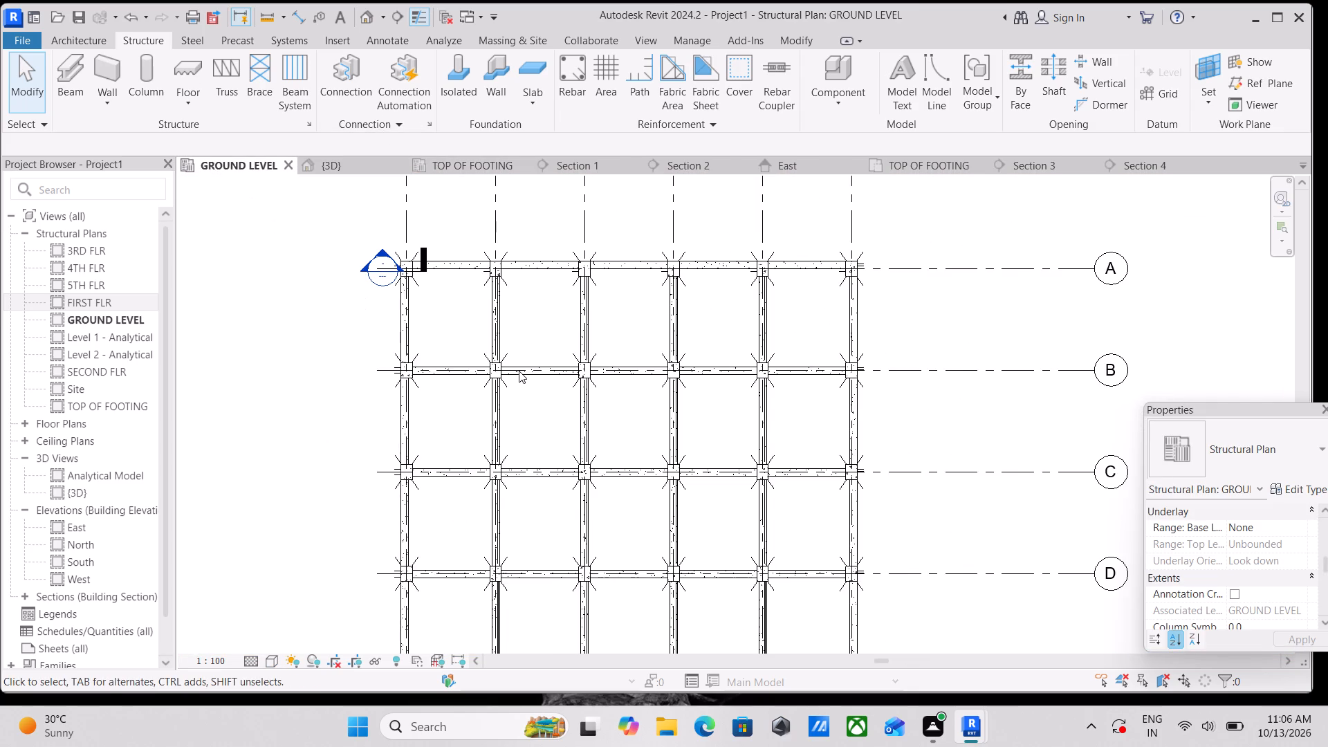
pyautogui.scroll(-1, 532, 340)
pyautogui.scroll(3, 532, 338)
pyautogui.scroll(2, 497, 261)
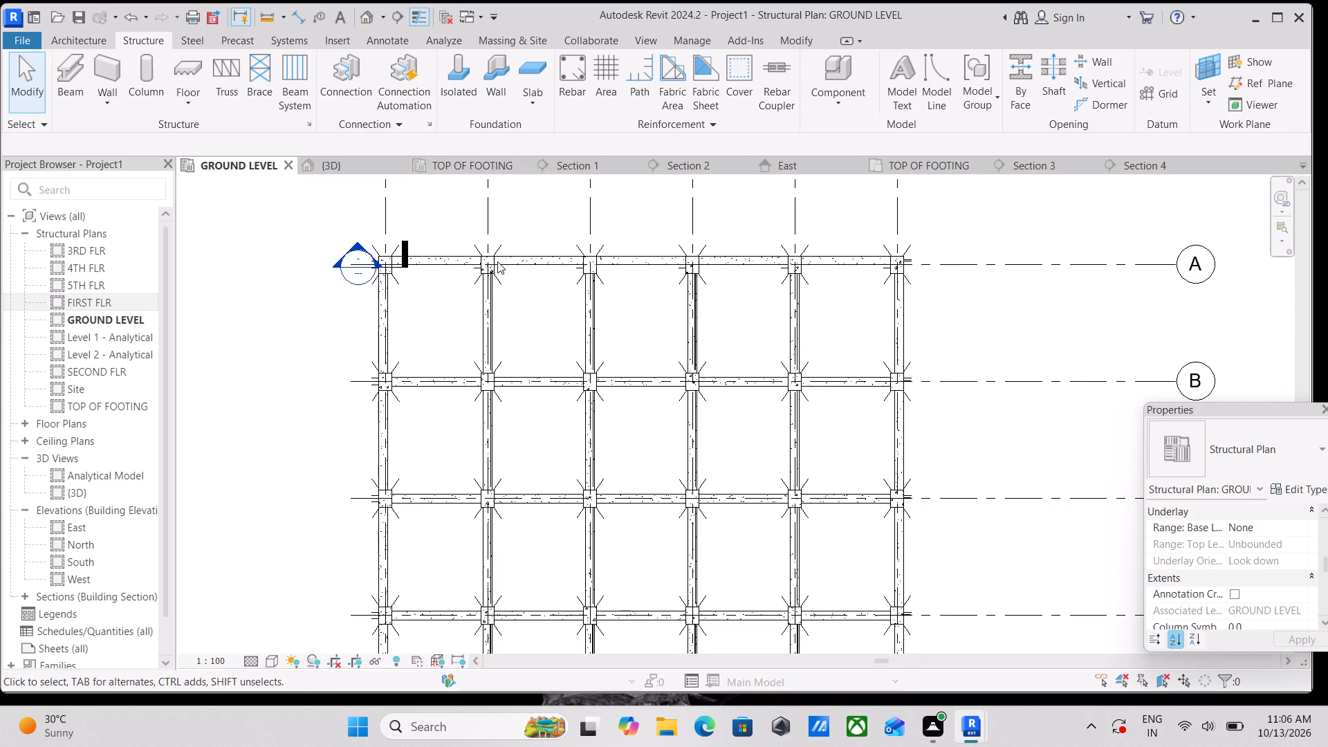
pyautogui.scroll(1, 497, 261)
pyautogui.scroll(-1, 602, 286)
pyautogui.moveTo(602, 286); pyautogui.dragTo(547, 307, button='middle')
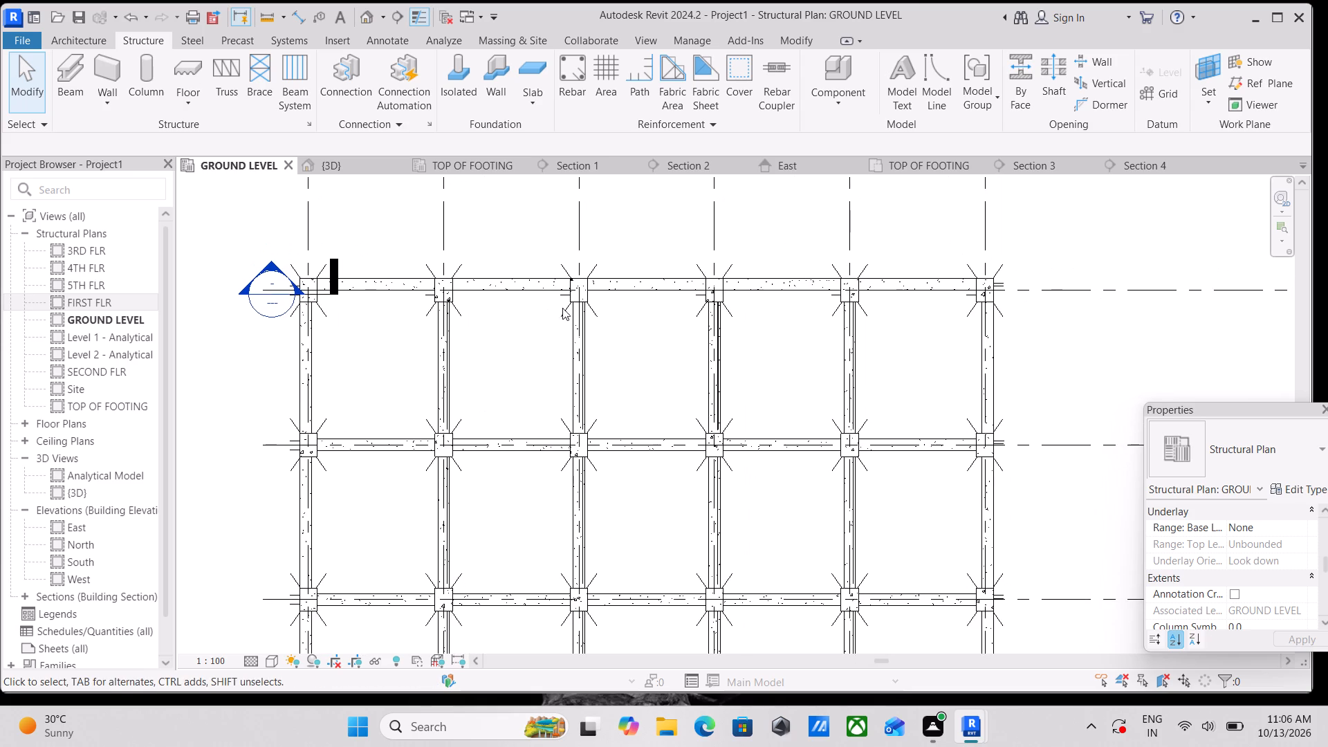
pyautogui.scroll(4, 602, 308)
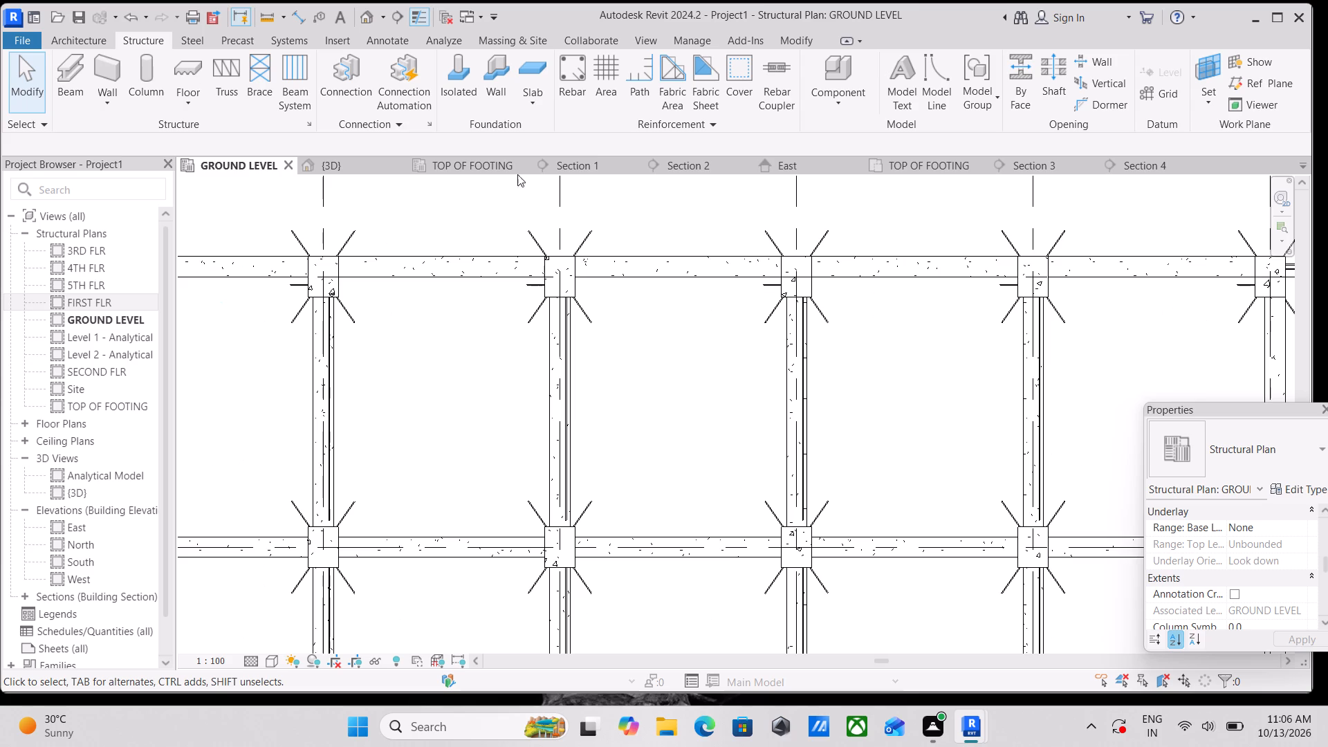
# Start a stair with a sketched run and draw a three-sided boundary, about 1800 by 2900 mm, open to the south, in the middle A-B bay.
pyautogui.click(73, 33)
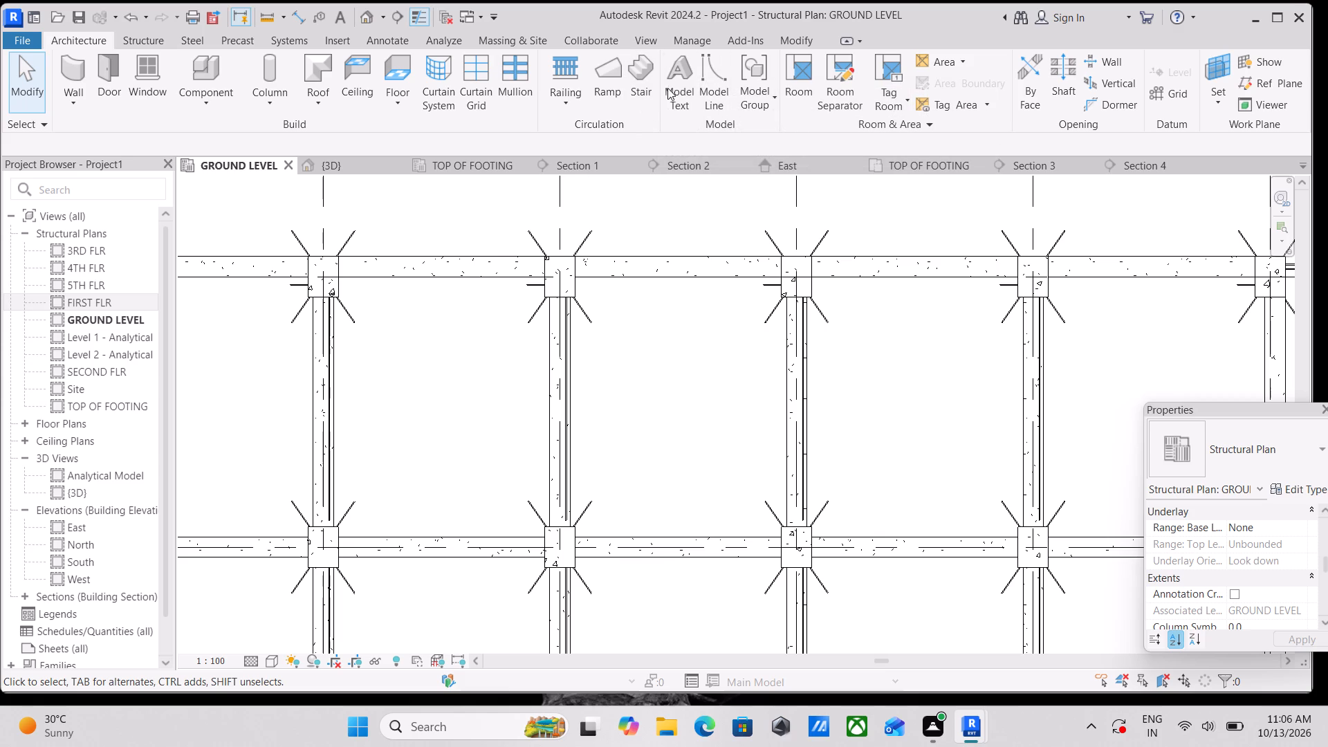
pyautogui.click(643, 84)
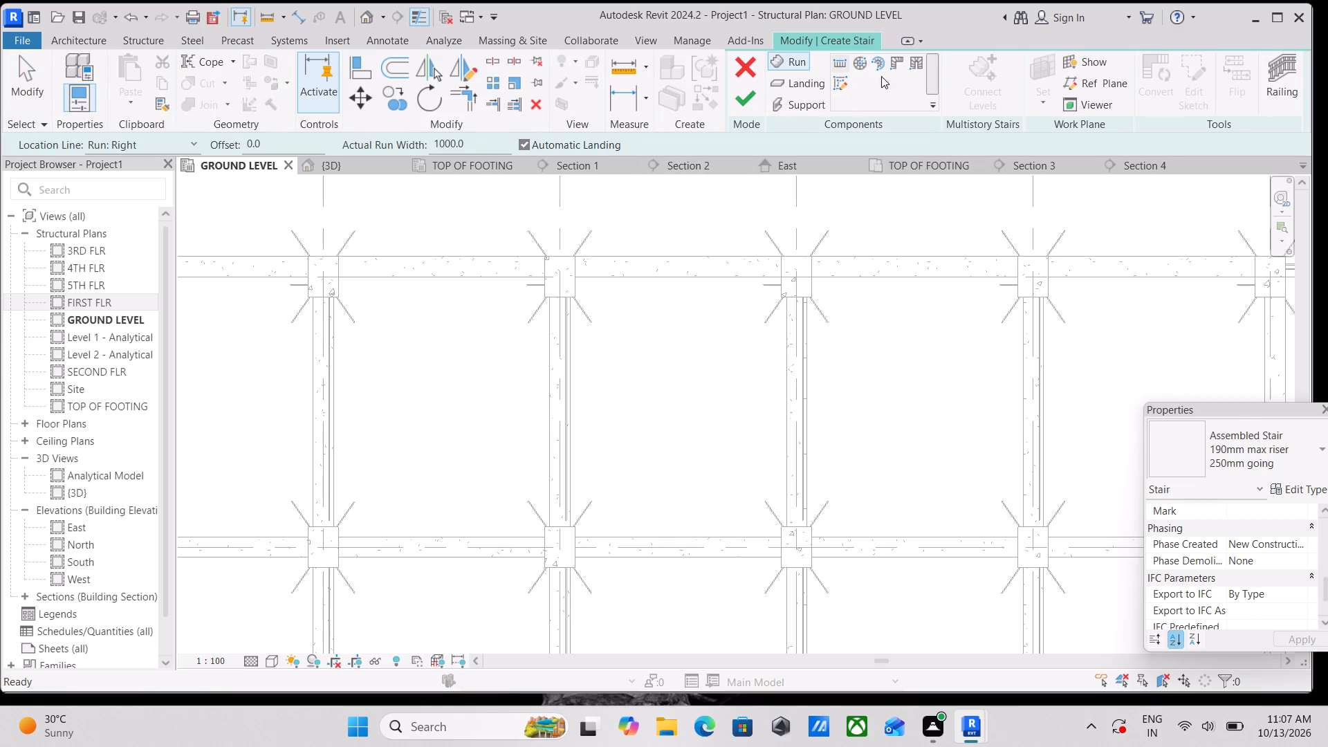
pyautogui.click(835, 84)
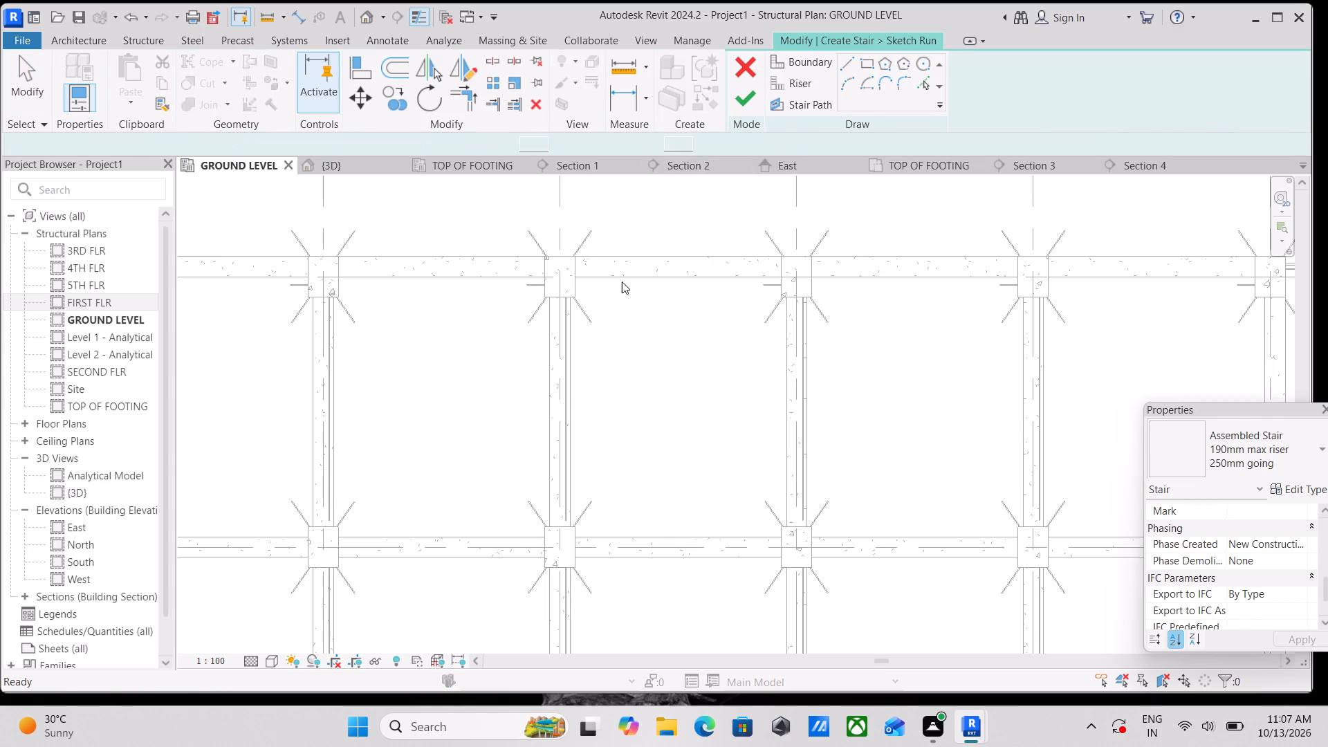
pyautogui.click(849, 58)
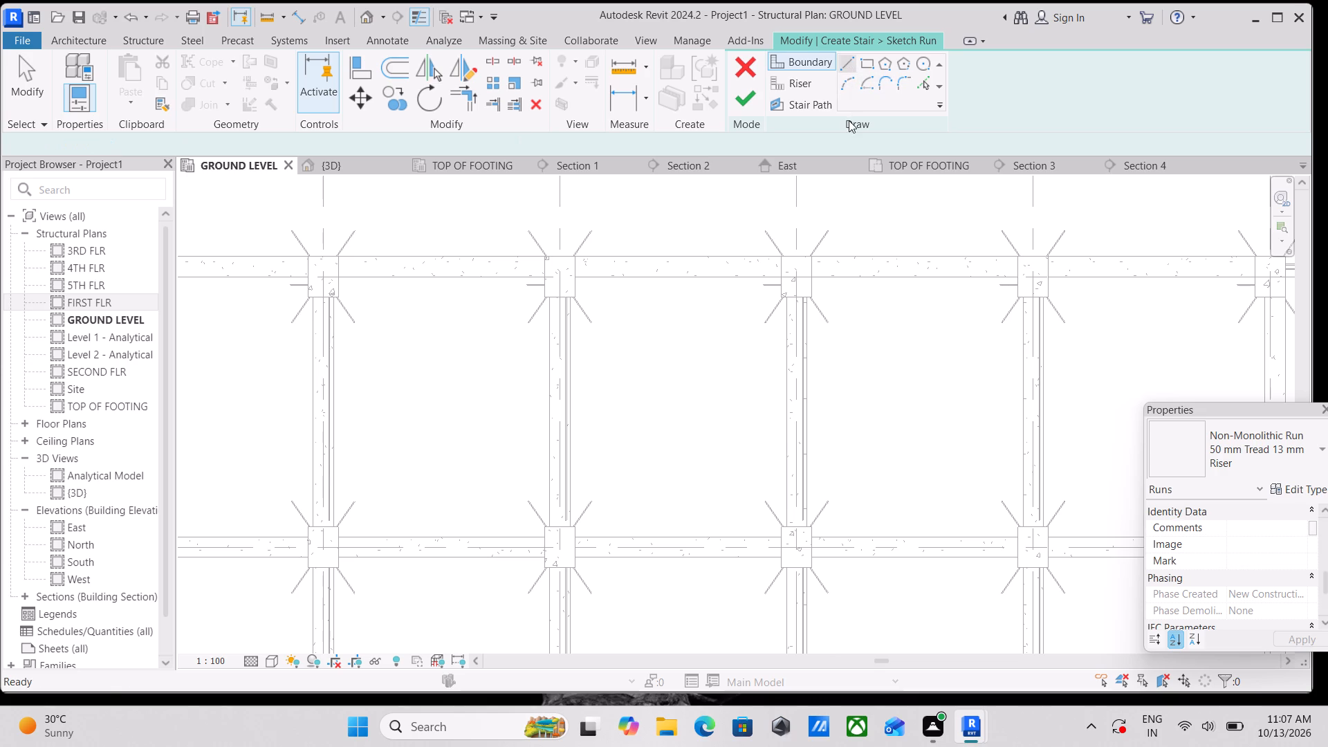
pyautogui.click(602, 474)
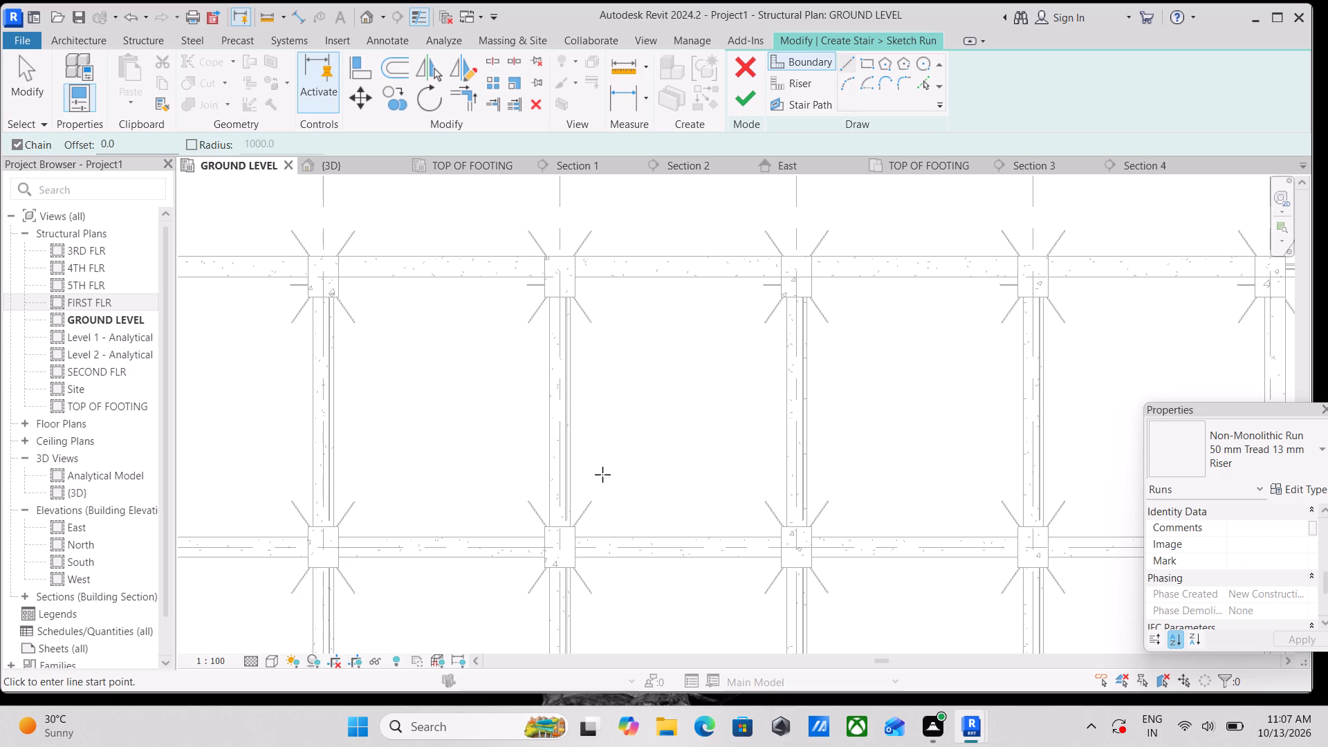
pyautogui.click(601, 280)
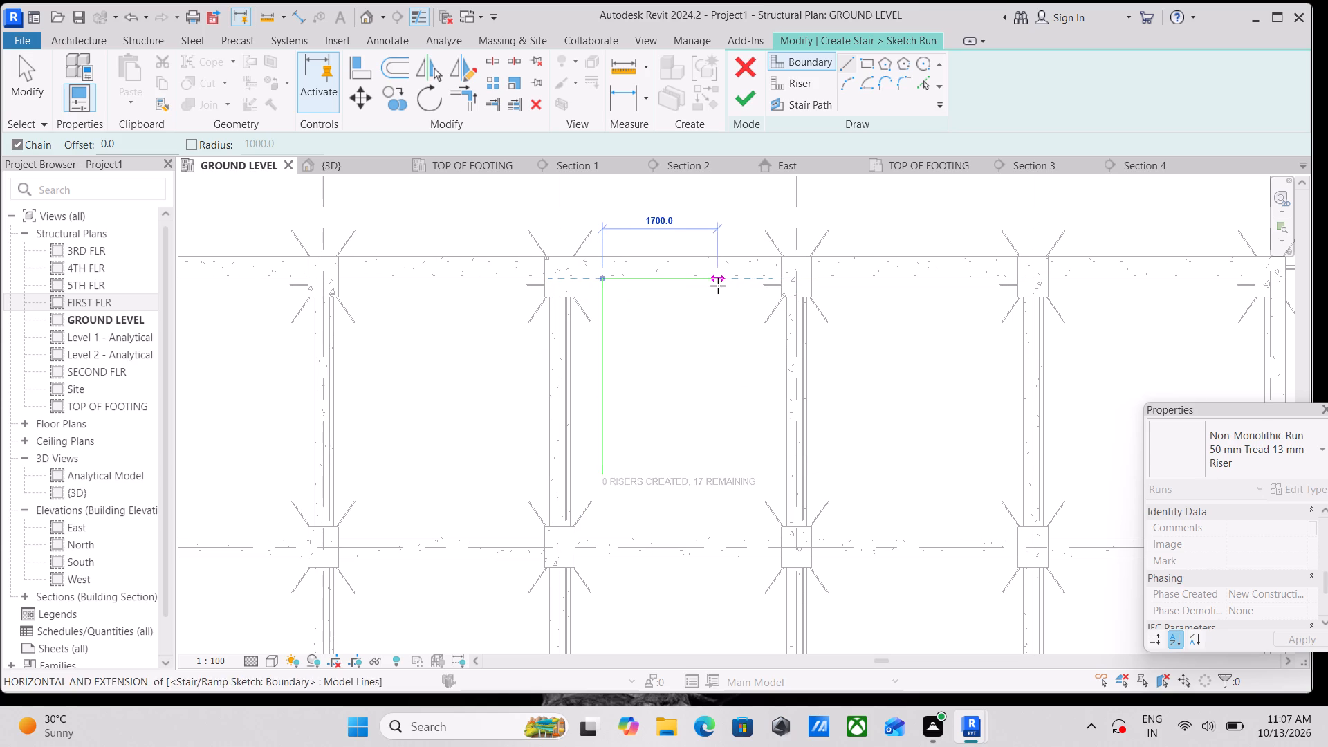
pyautogui.click(722, 284)
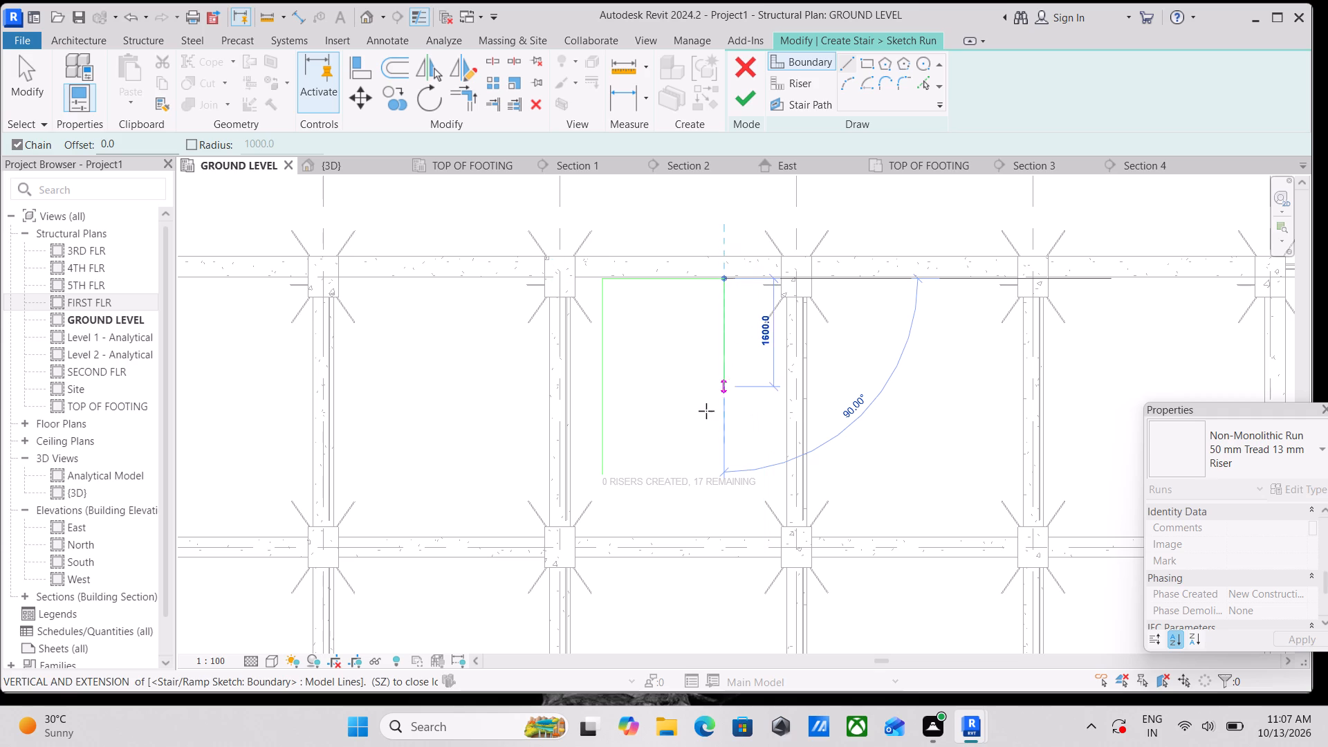
pyautogui.click(723, 477)
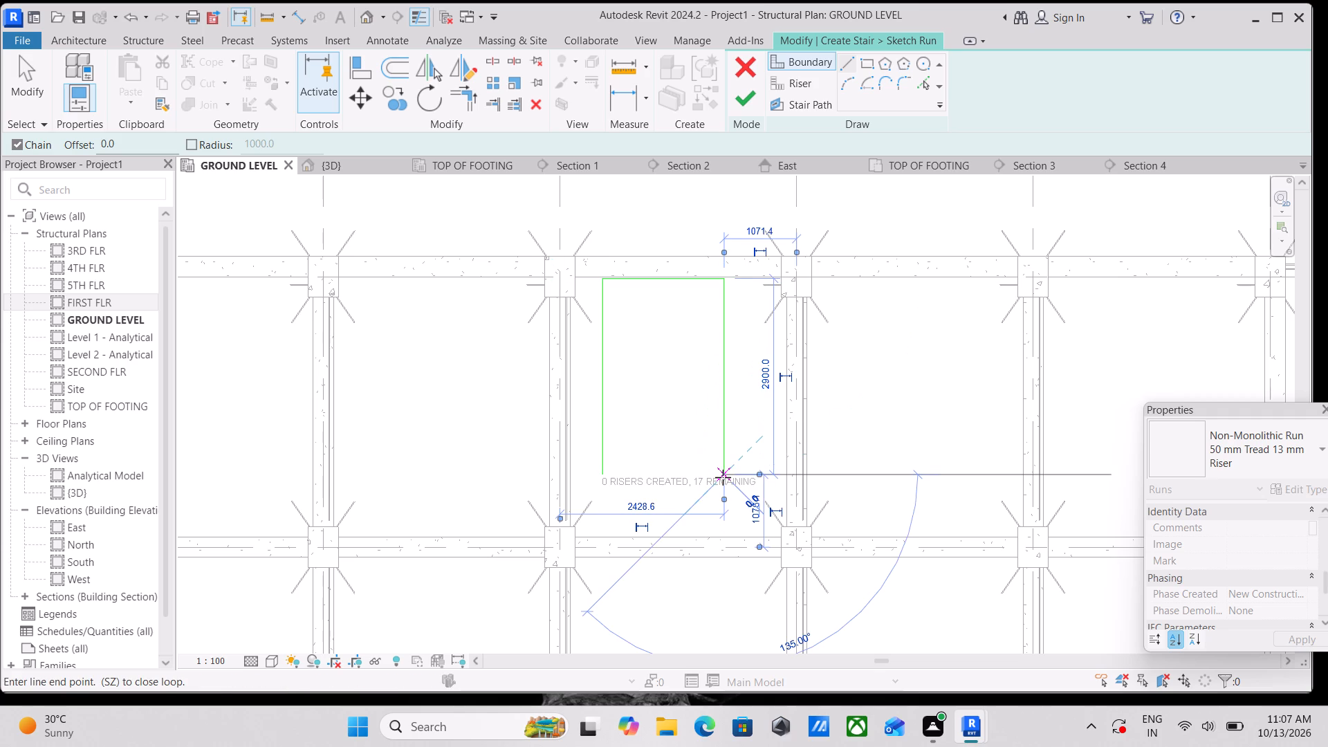
pyautogui.press('Escape')
pyautogui.press('Escape')
# Set the distance from the boundary's west line to the column centerline on the bay's east side to 7'.
pyautogui.scroll(3, 616, 274)
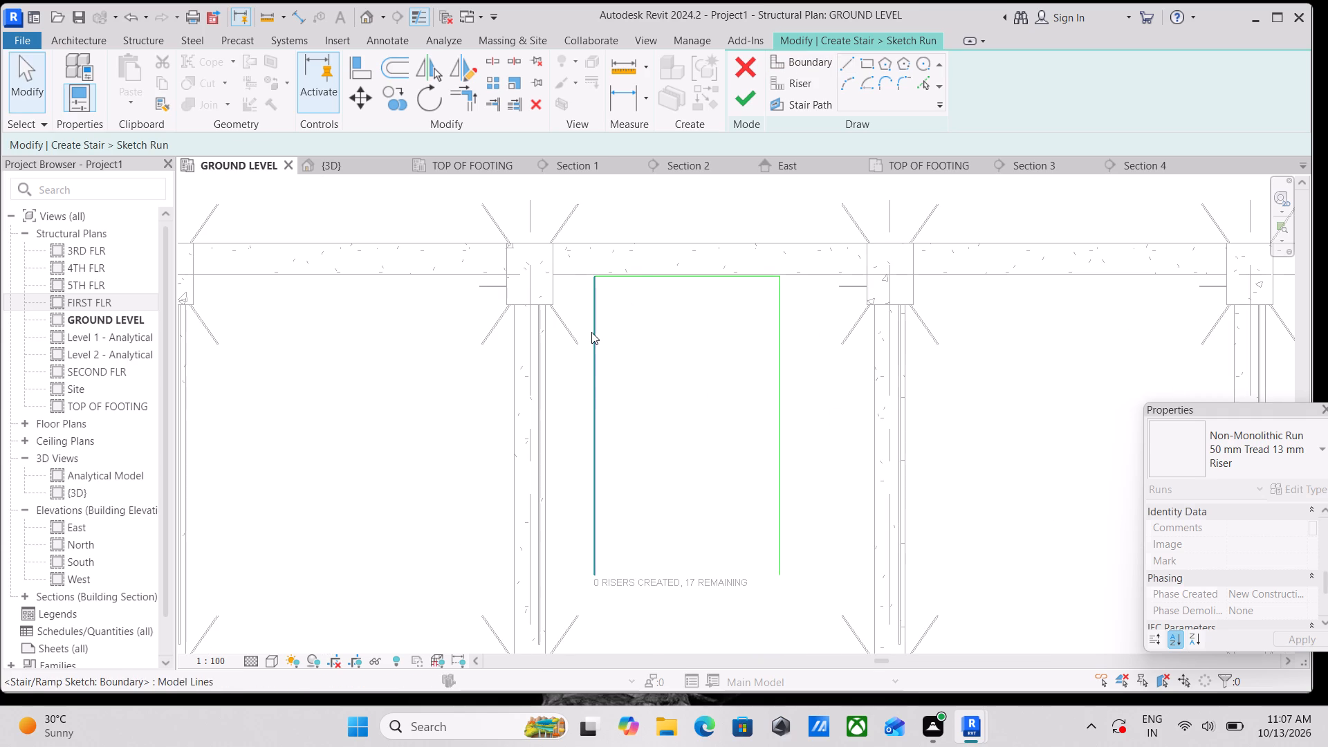
pyautogui.click(635, 275)
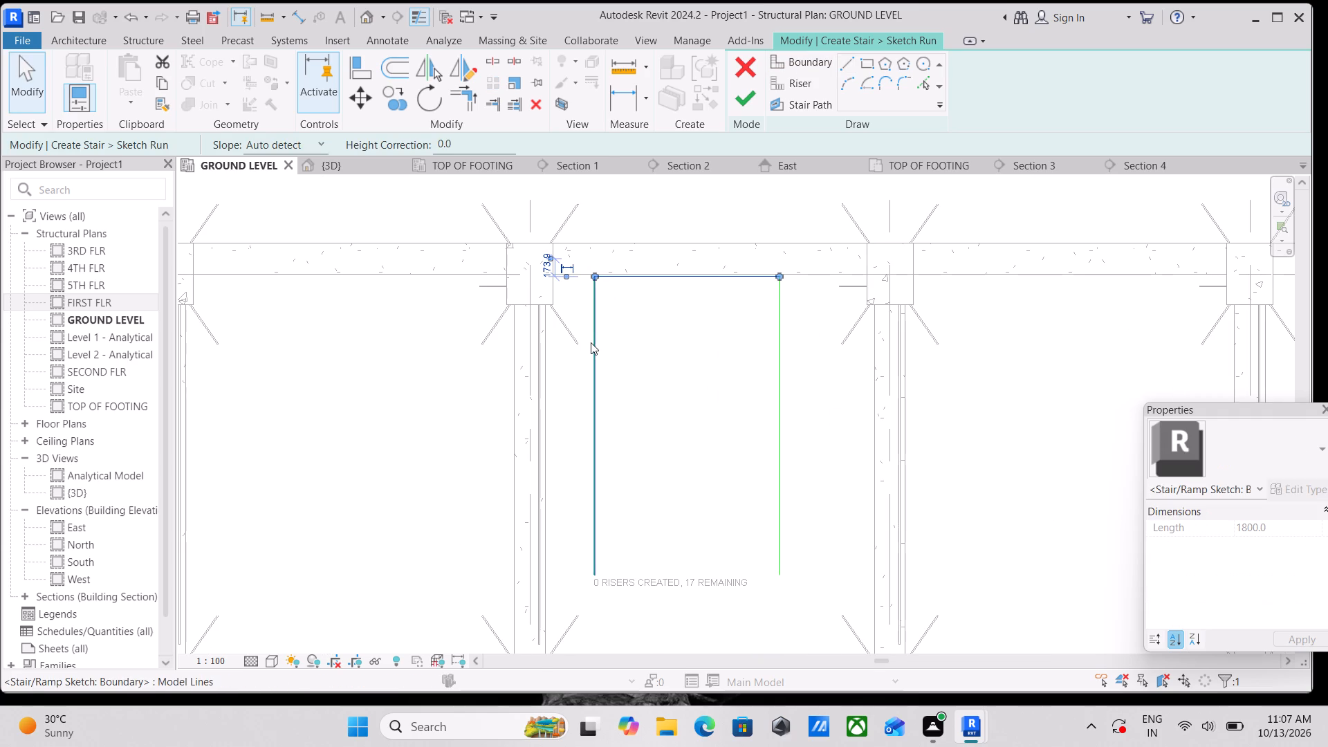
pyautogui.click(591, 342)
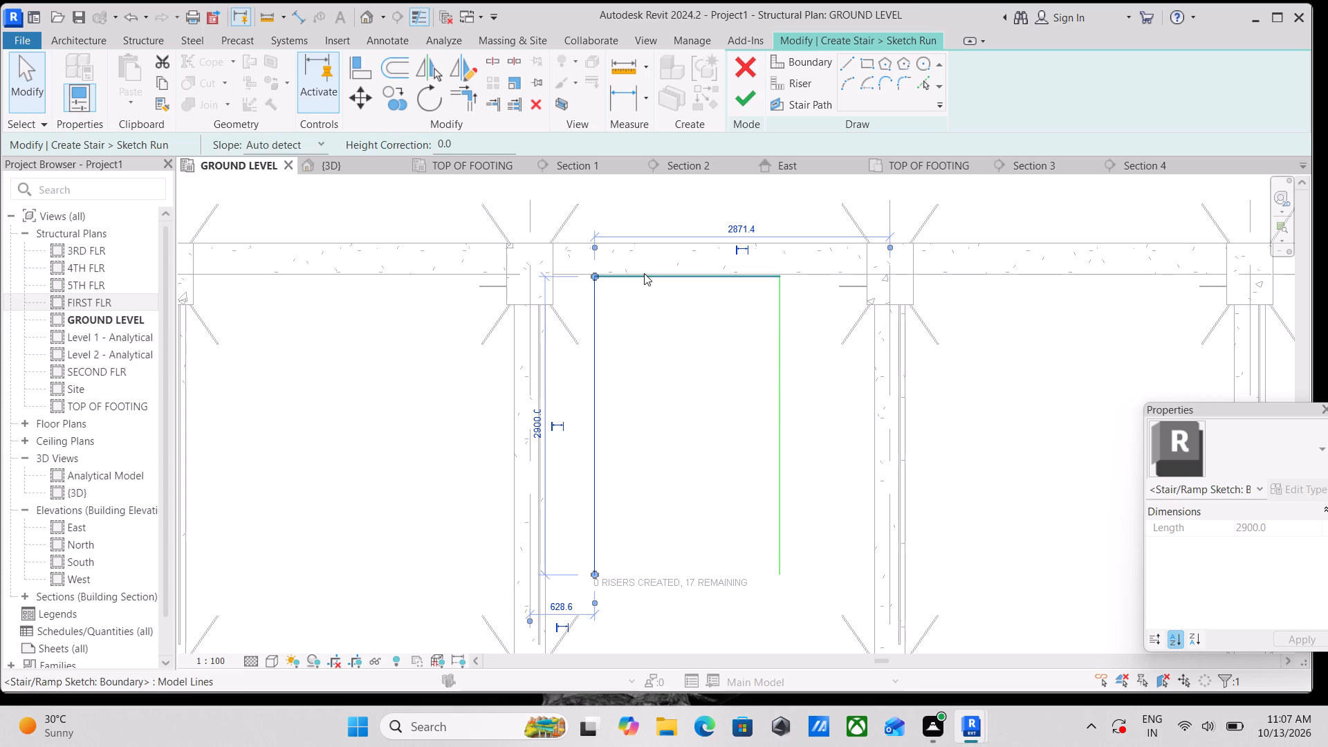
pyautogui.click(644, 273)
pyautogui.click(593, 366)
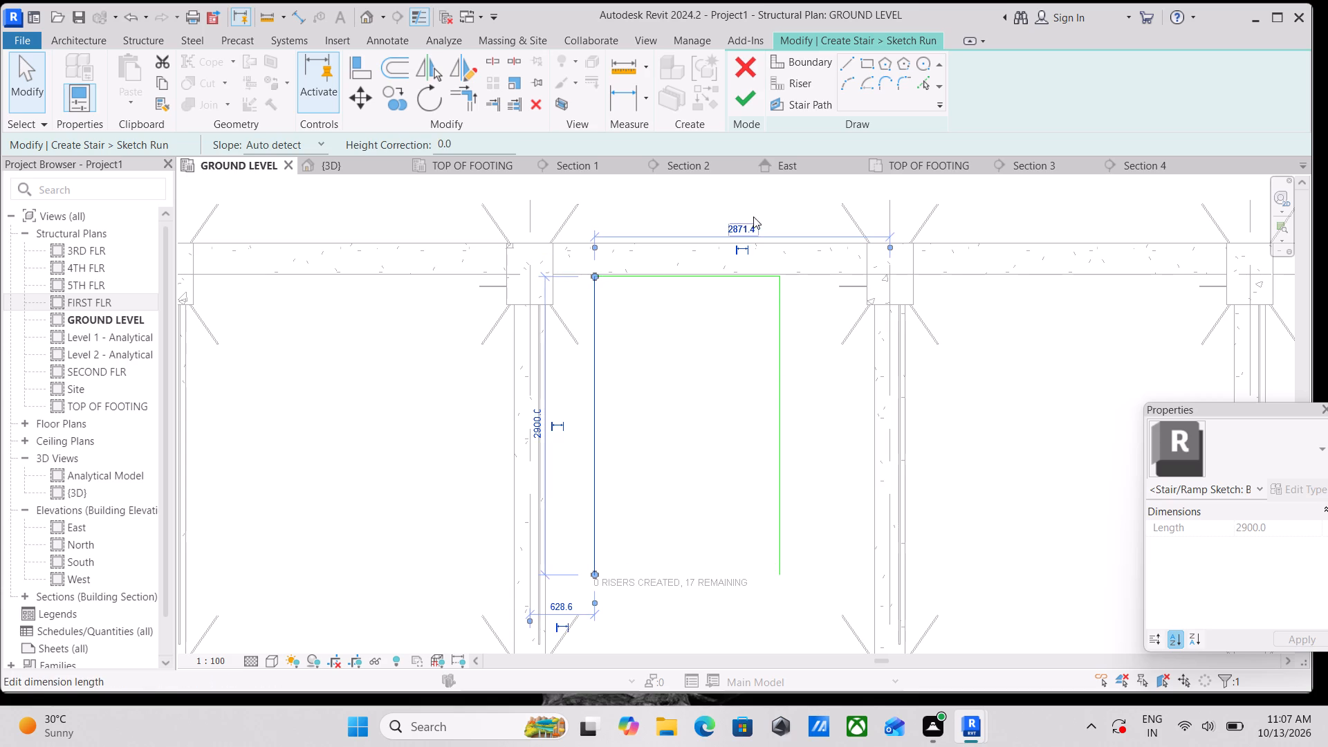
pyautogui.click(748, 227)
pyautogui.write("7'")
pyautogui.press('Return')
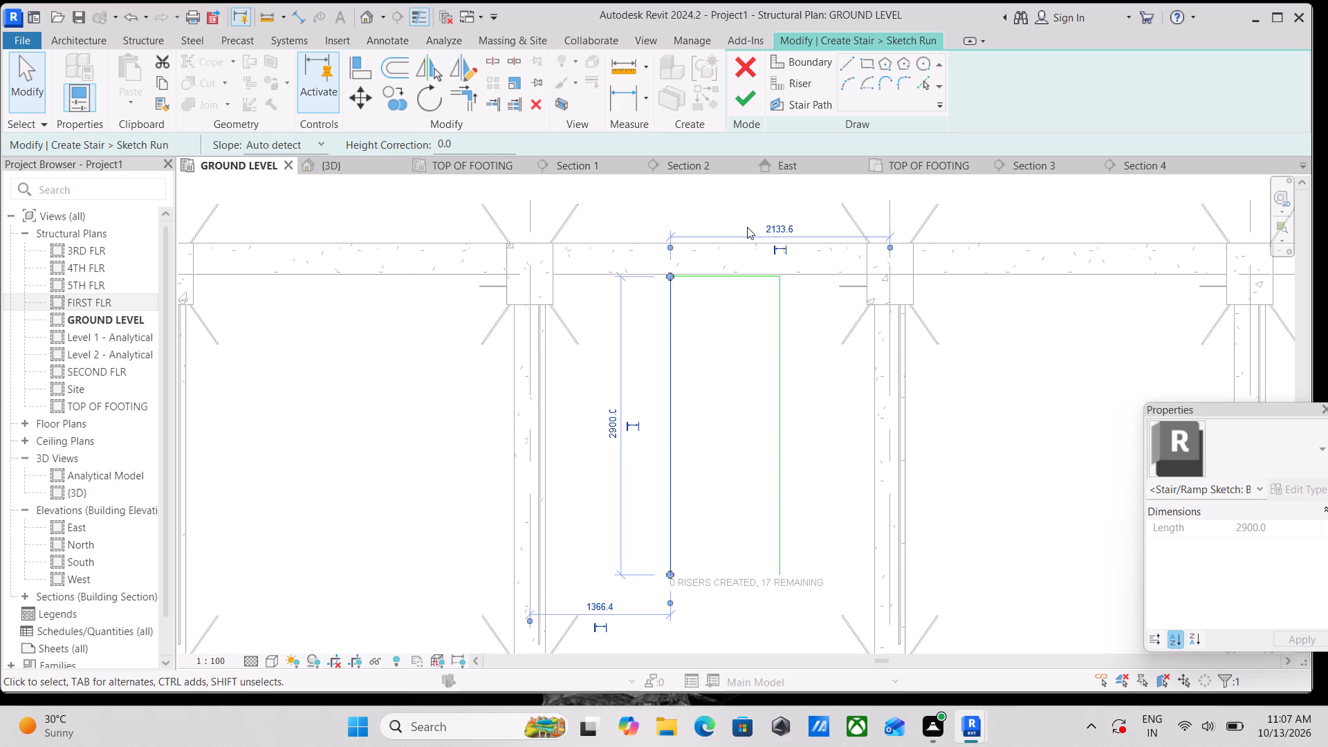
pyautogui.scroll(2, 728, 243)
pyautogui.press('Escape')
# Draw a boundary line from the midpoint of the north edge southward in two segments, about 500 mm and 1500 mm long.
pyautogui.scroll(2, 694, 292)
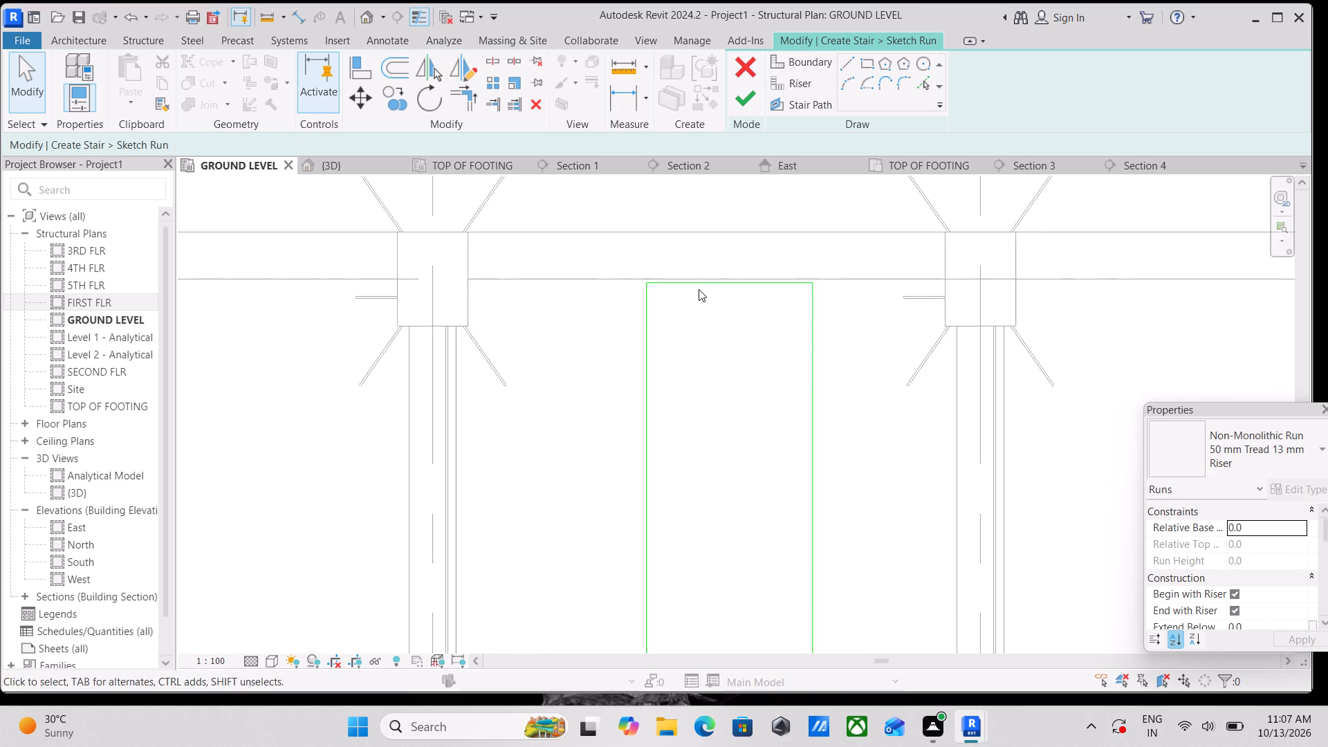
pyautogui.moveTo(718, 284); pyautogui.dragTo(712, 227, button='middle')
pyautogui.scroll(-3, 707, 237)
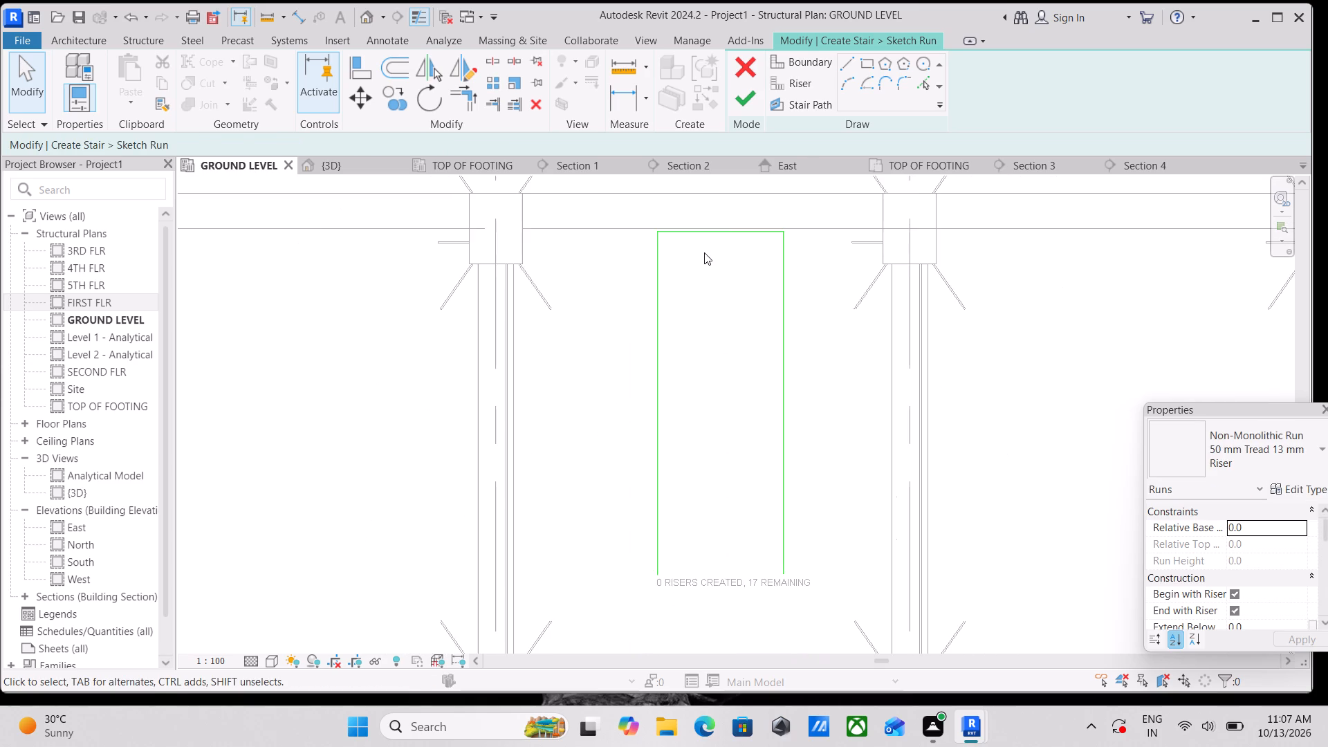
pyautogui.moveTo(704, 252); pyautogui.dragTo(704, 199, button='middle')
pyautogui.moveTo(702, 259); pyautogui.dragTo(711, 338, button='middle')
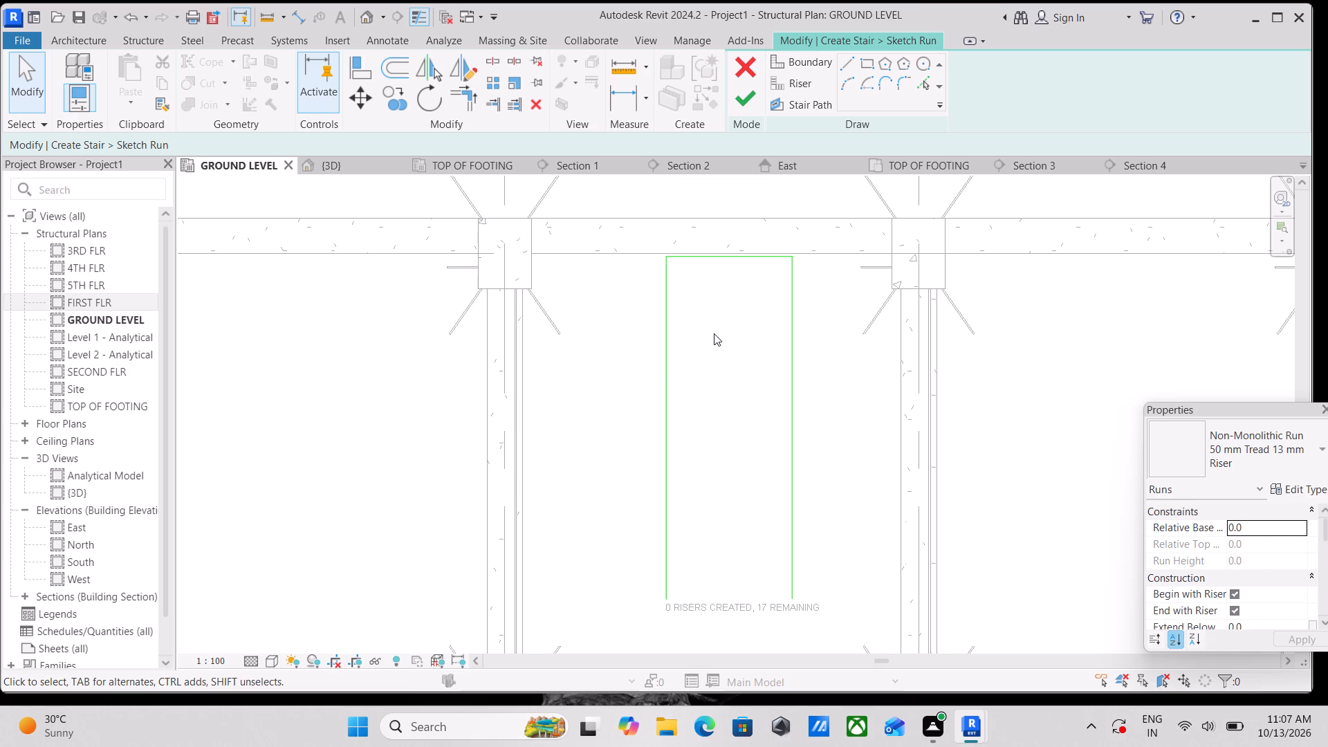
pyautogui.scroll(2, 707, 349)
pyautogui.moveTo(707, 349); pyautogui.dragTo(699, 310, button='middle')
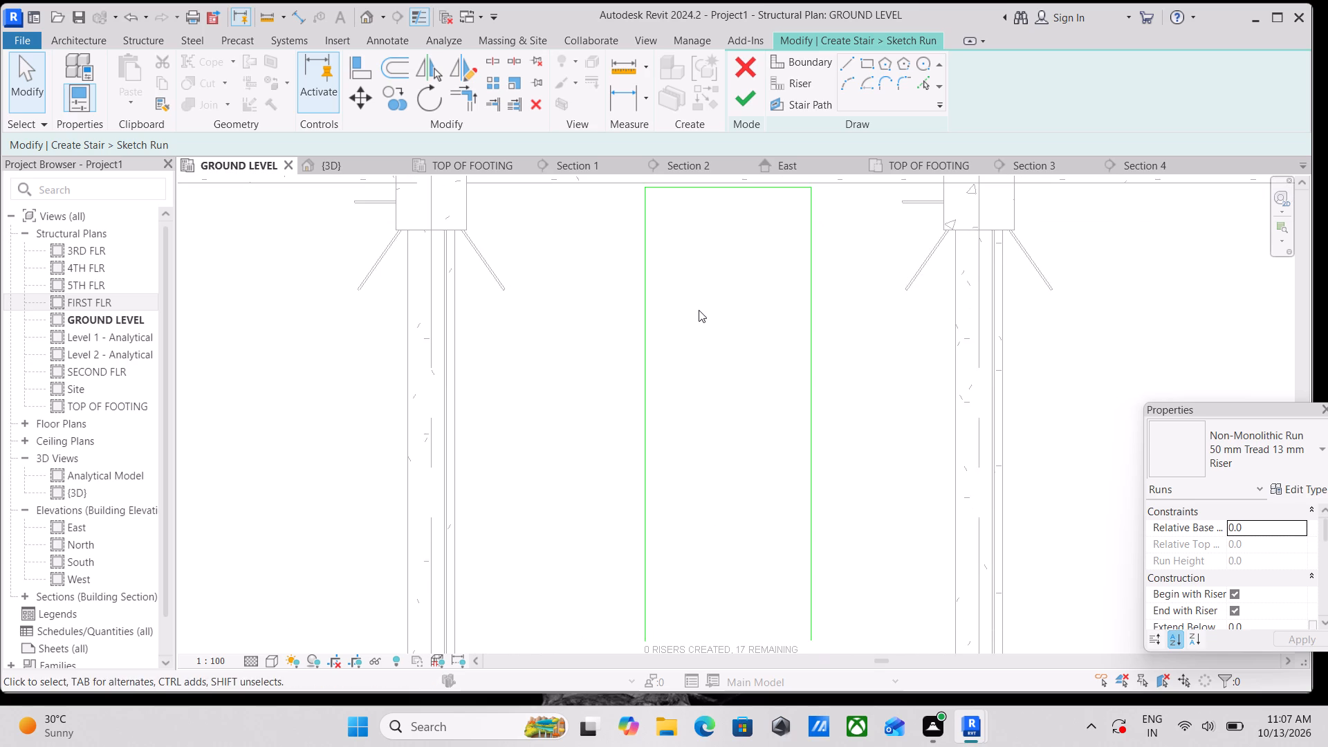
pyautogui.scroll(-1, 701, 310)
pyautogui.middleClick(701, 310)
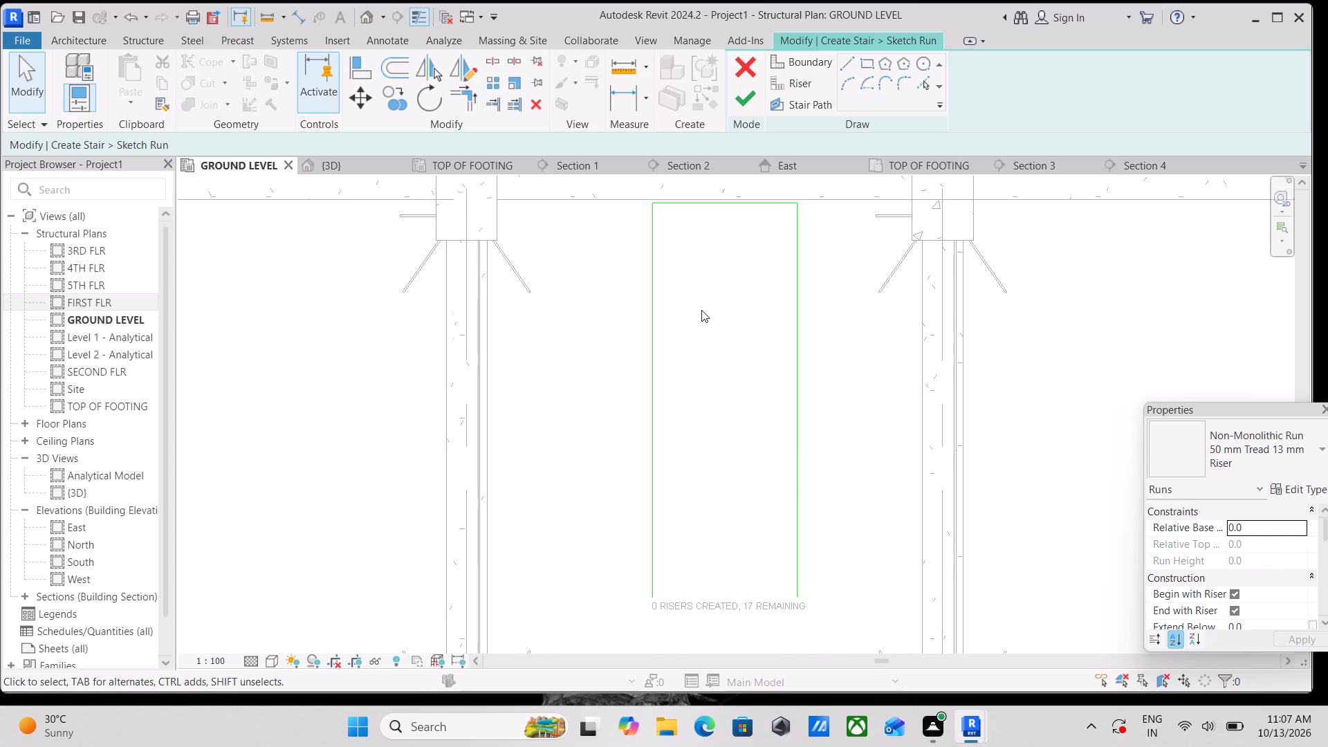
pyautogui.press('l')
pyautogui.press('Return')
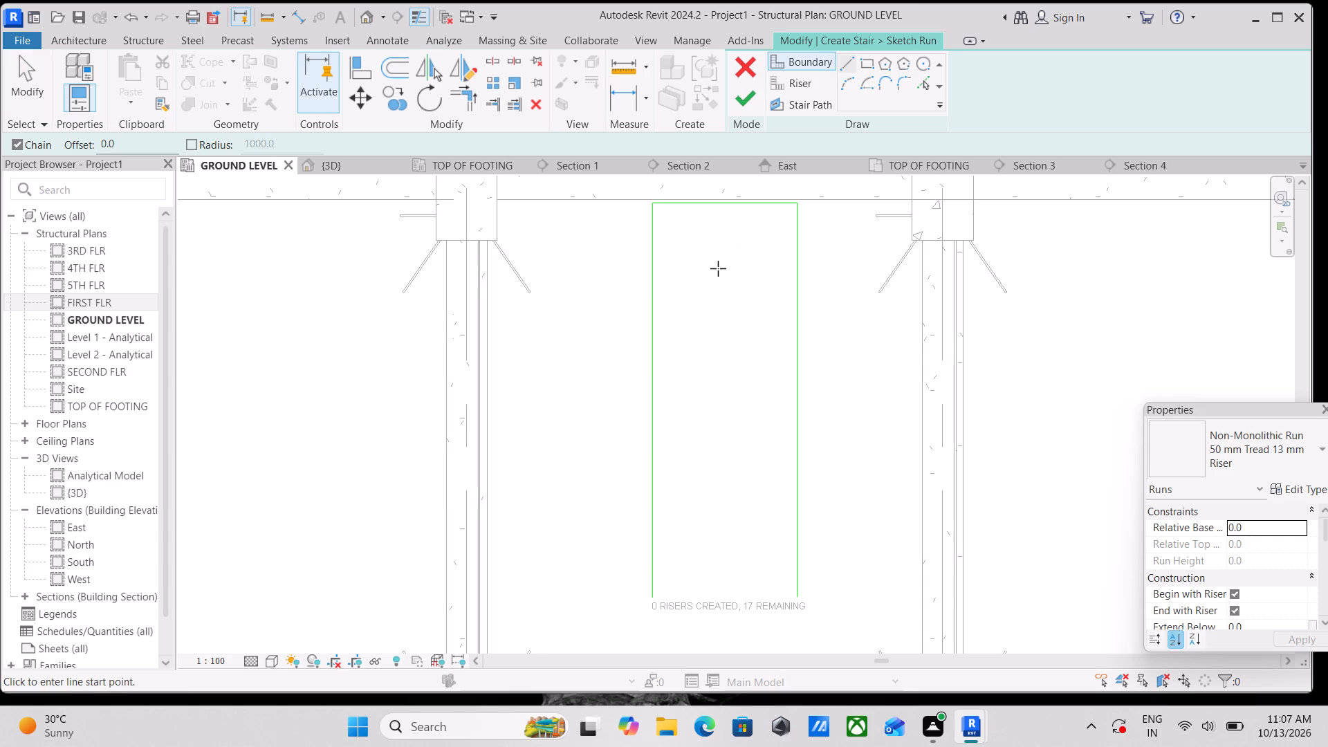
pyautogui.click(725, 202)
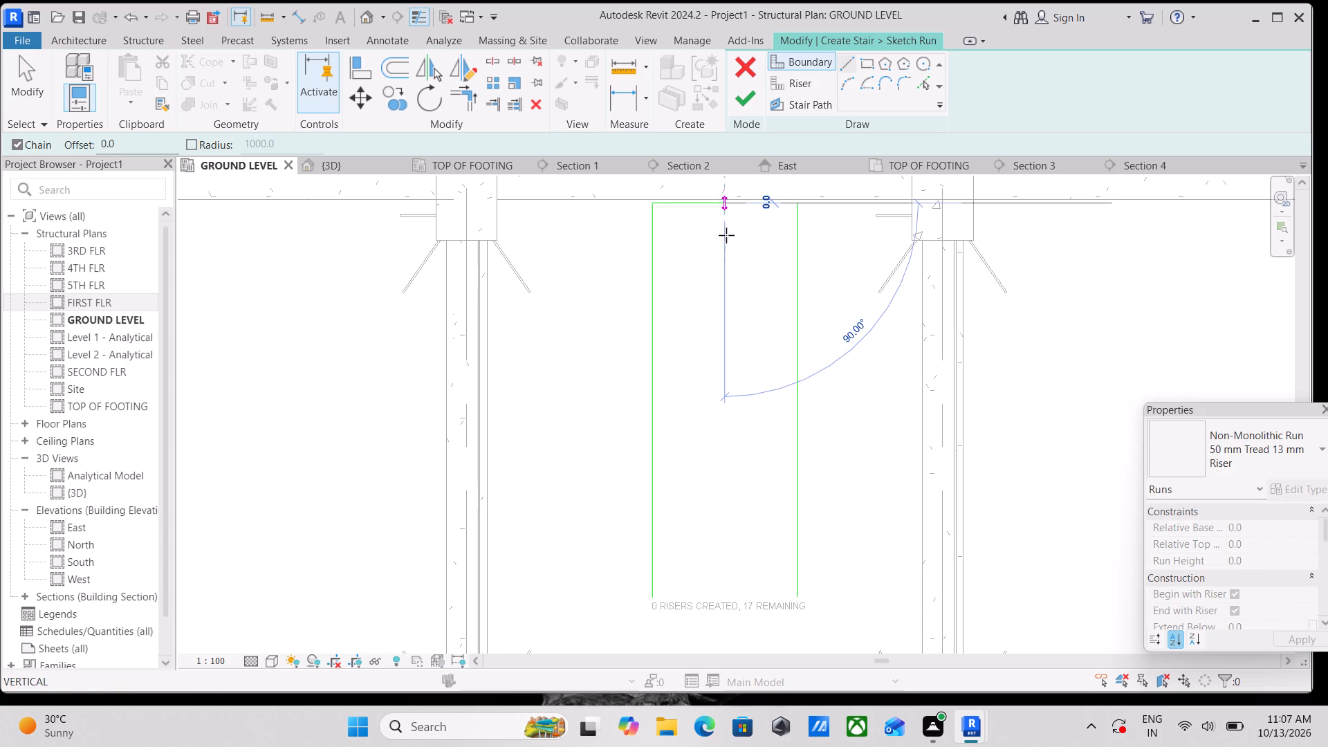
pyautogui.click(730, 268)
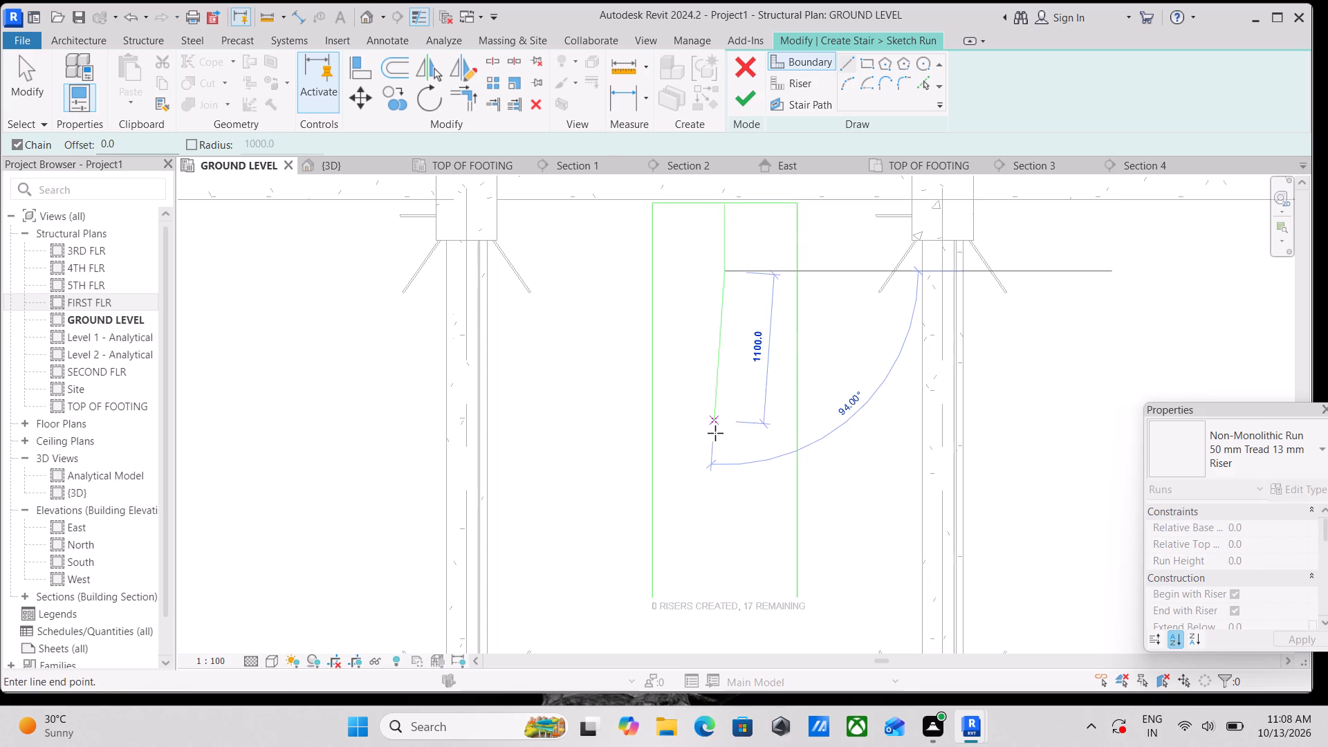
pyautogui.click(721, 478)
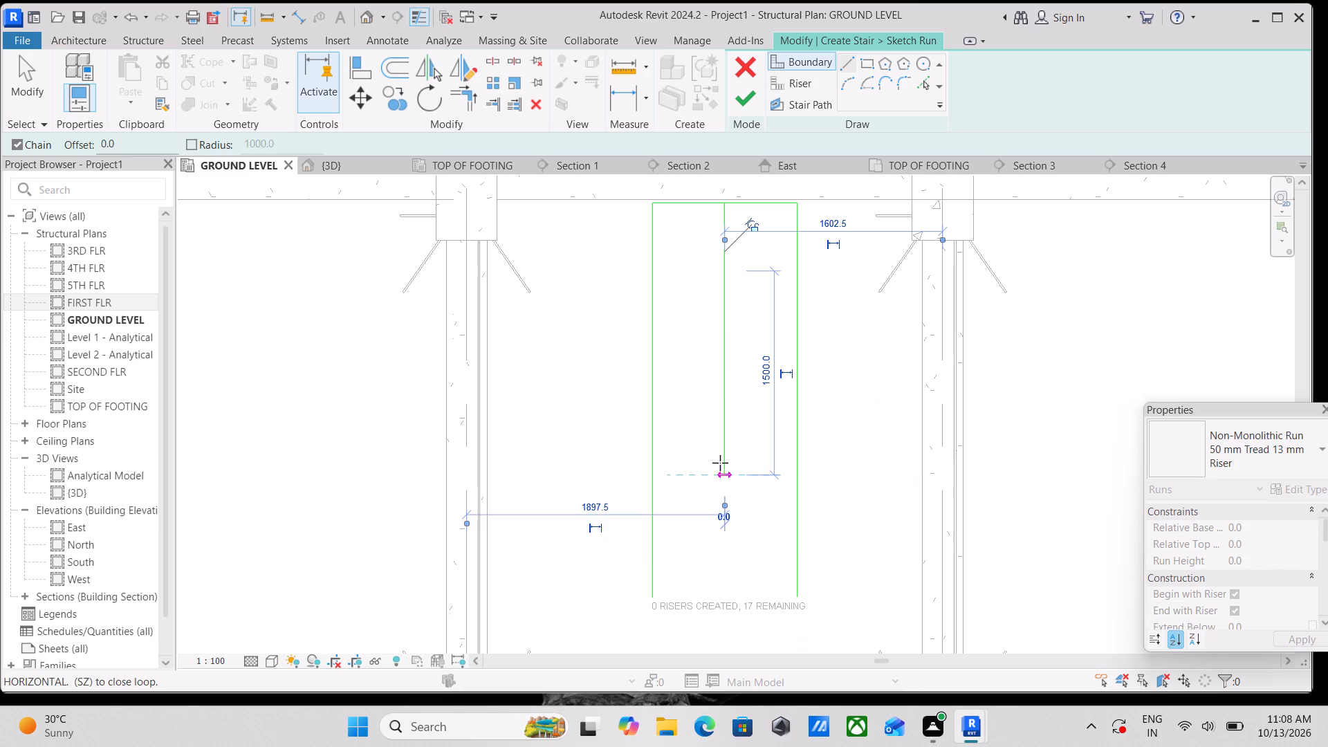
pyautogui.press('Escape')
pyautogui.press('Escape')
# Inspect the stair boundary lines one by one, including the north edge, both sides and the short upper middle segment.
pyautogui.scroll(3, 728, 234)
pyautogui.press('Escape')
pyautogui.click(727, 244)
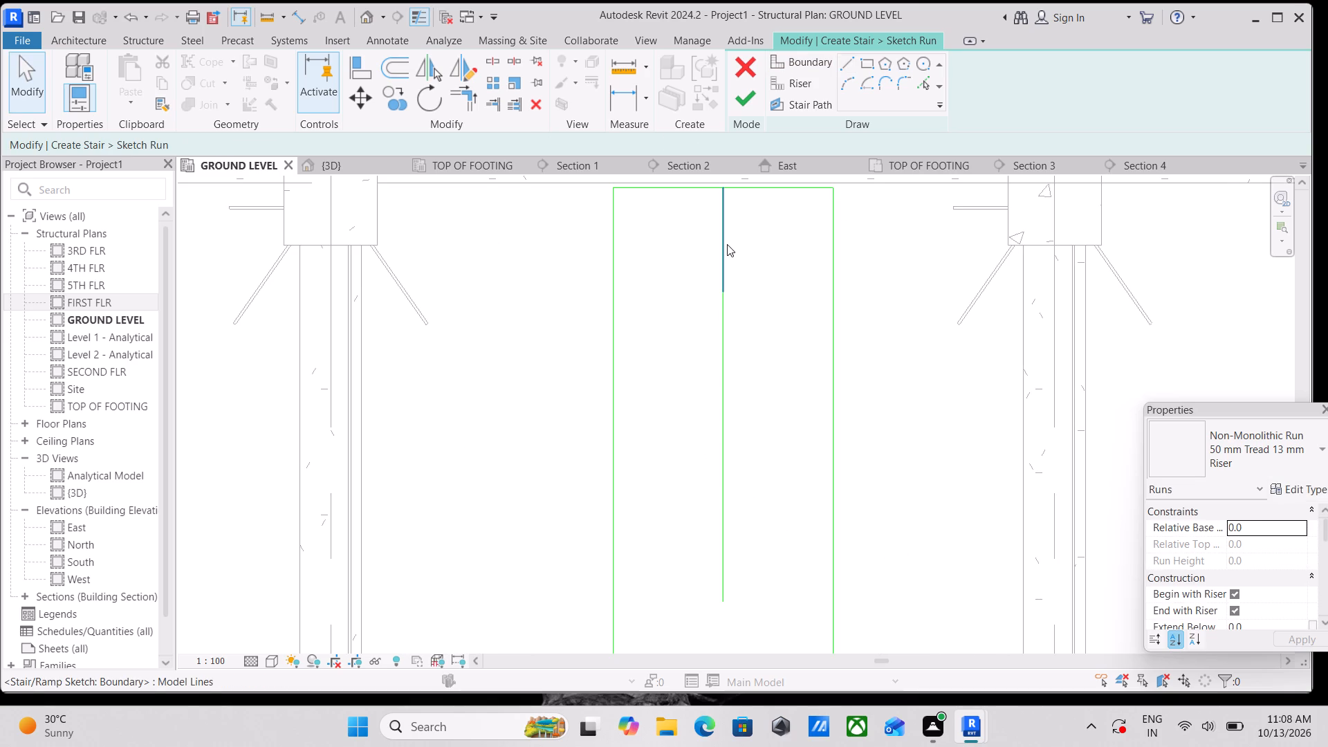
pyautogui.click(833, 234)
pyautogui.click(748, 185)
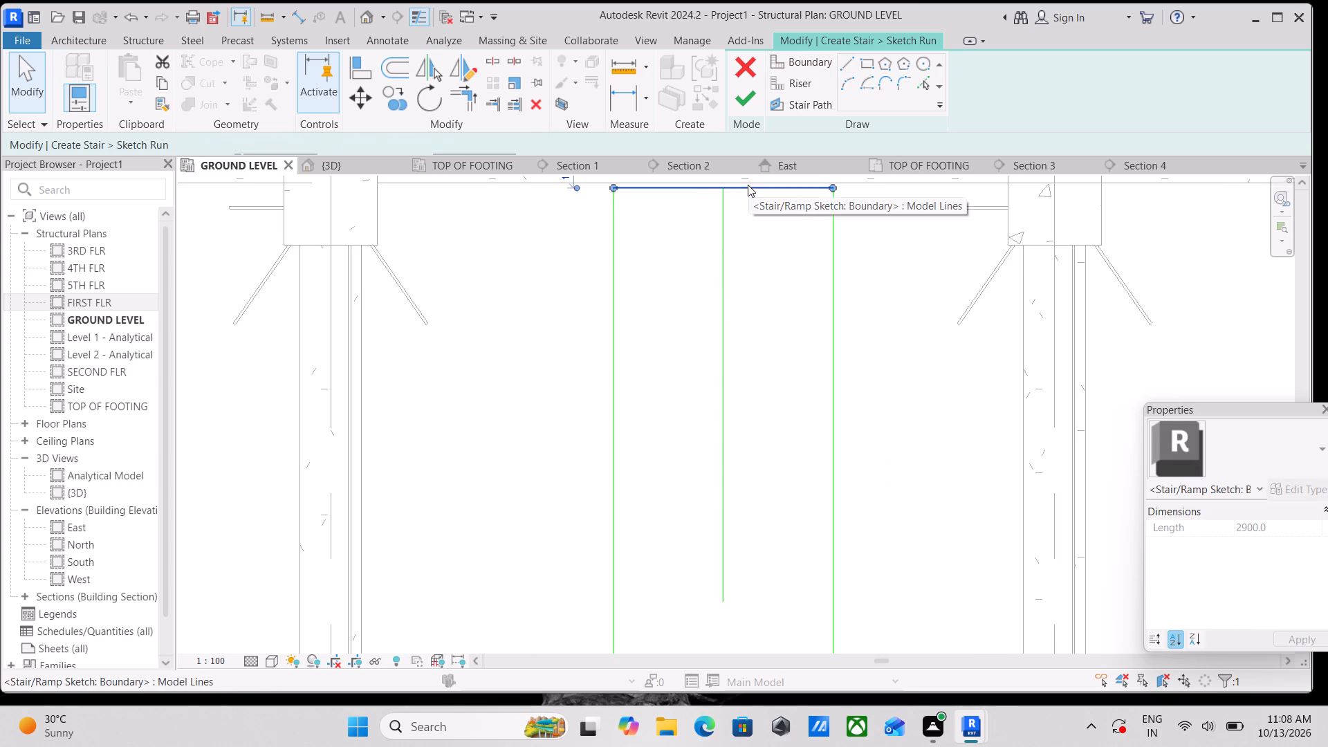
pyautogui.scroll(-3, 654, 257)
pyautogui.moveTo(654, 258); pyautogui.dragTo(650, 322, button='middle')
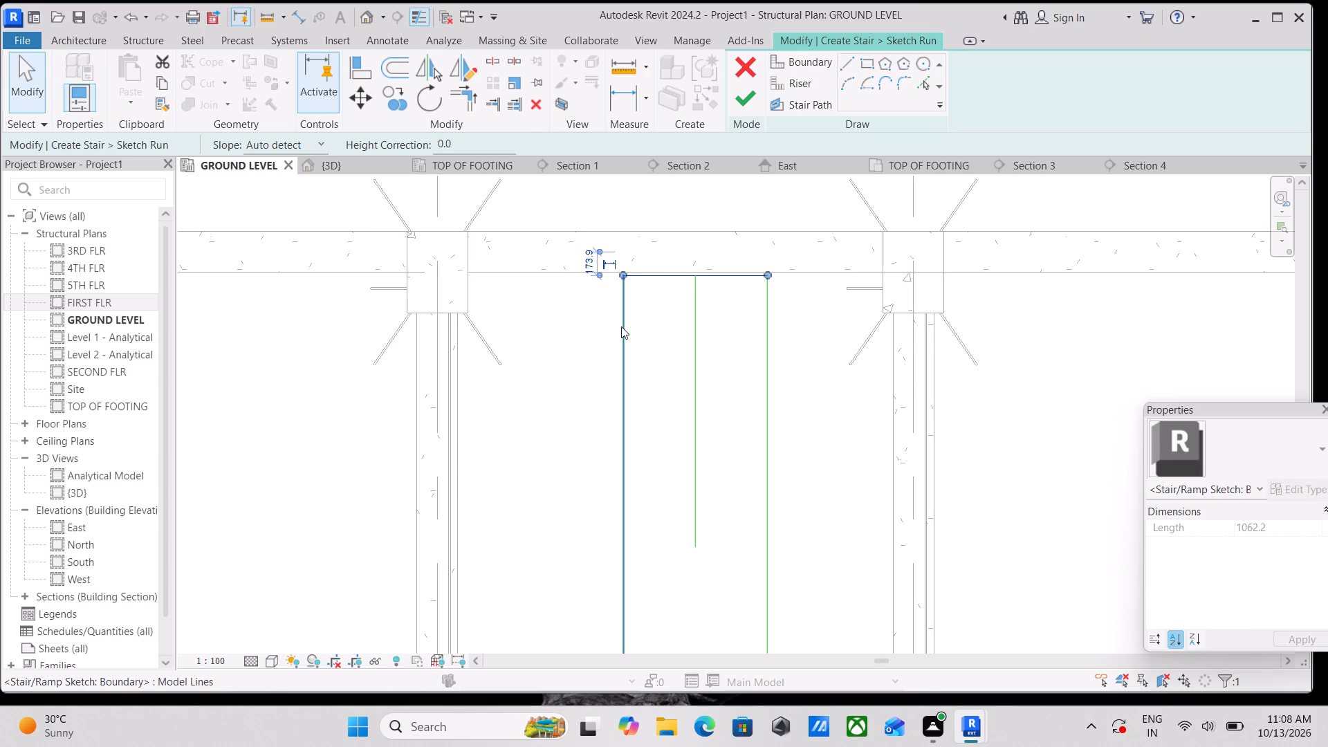
pyautogui.click(622, 326)
pyautogui.click(696, 319)
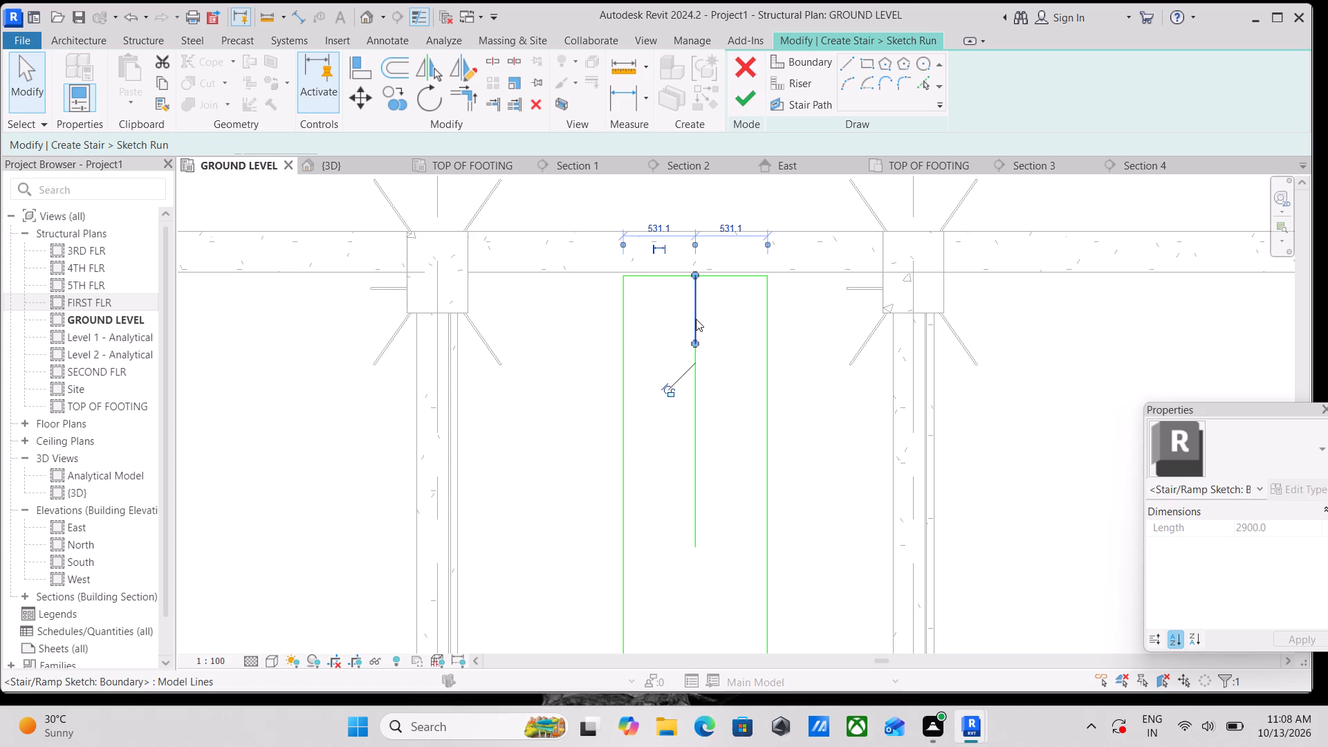
pyautogui.scroll(5, 696, 319)
pyautogui.scroll(-1, 696, 335)
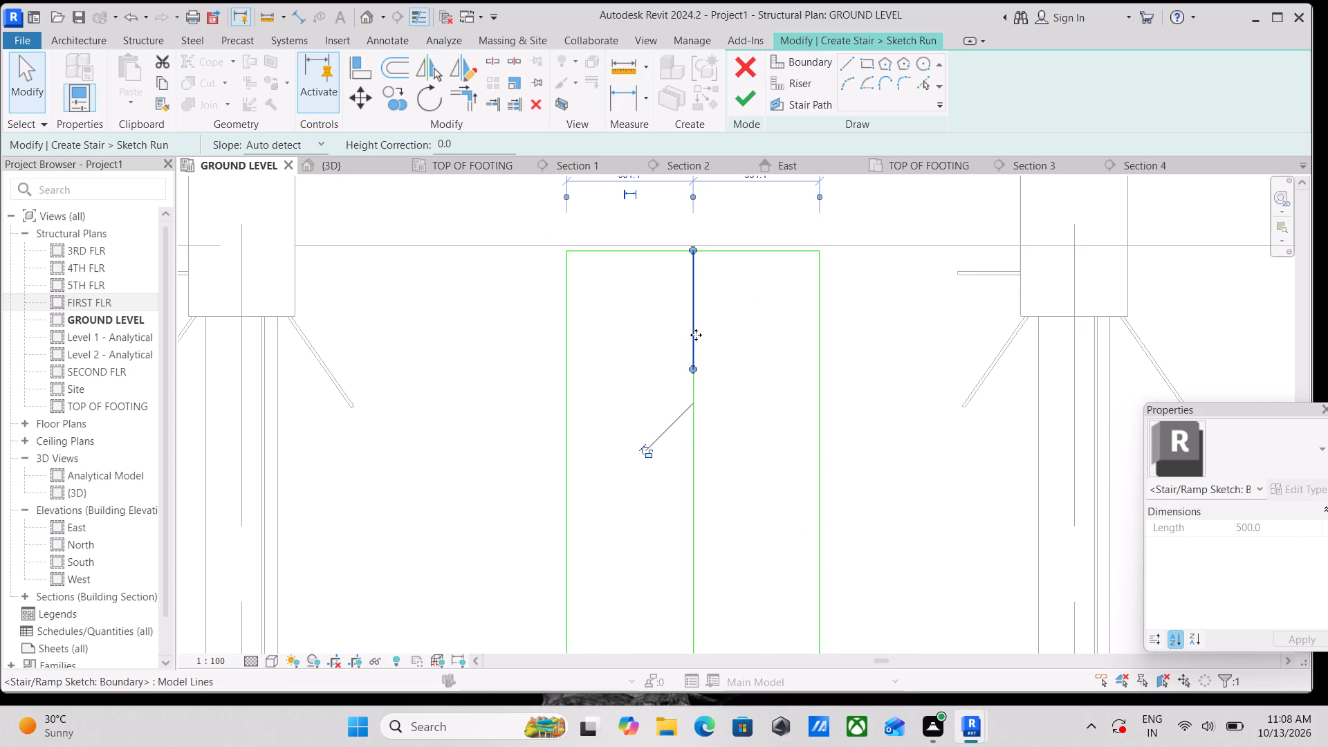
pyautogui.scroll(7, 696, 335)
pyautogui.press('Escape')
pyautogui.scroll(-3, 687, 337)
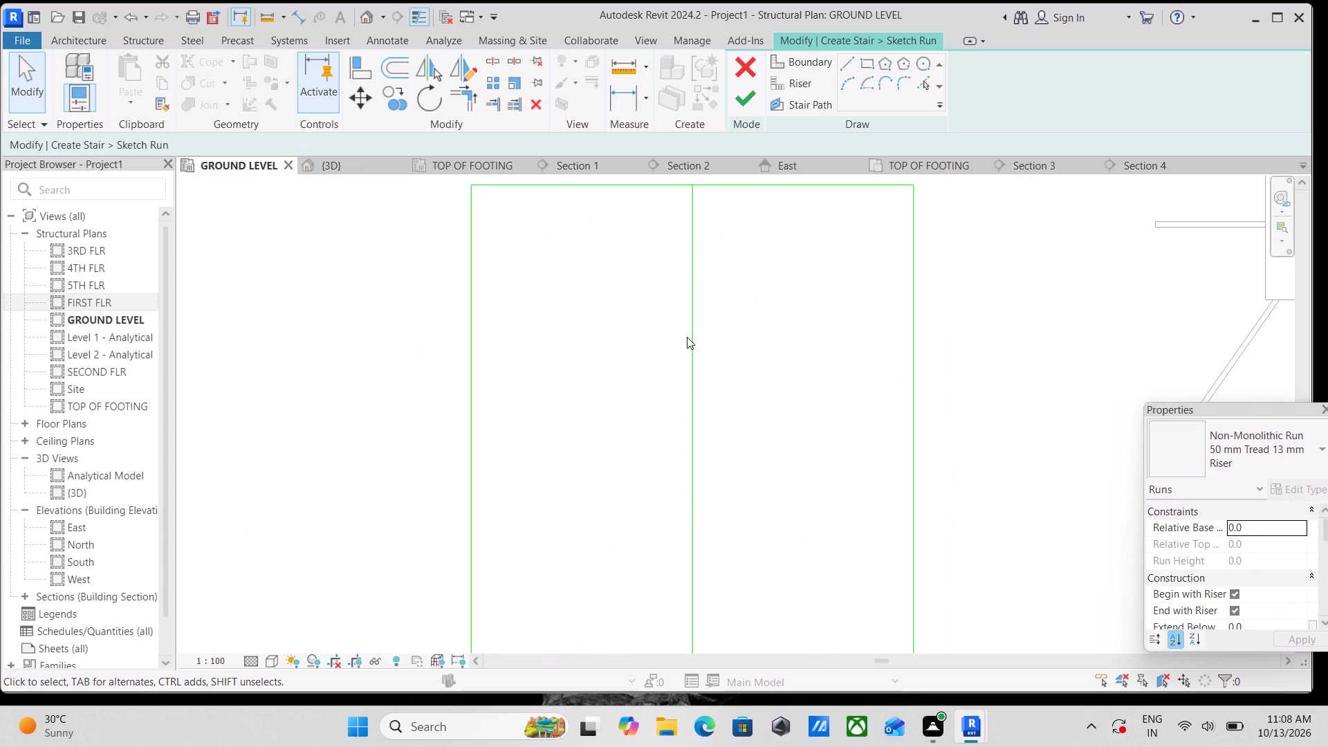
# Delete the 500 mm upper segment of the middle boundary line, next to the north edge.
pyautogui.click(695, 308)
pyautogui.rightClick(692, 310)
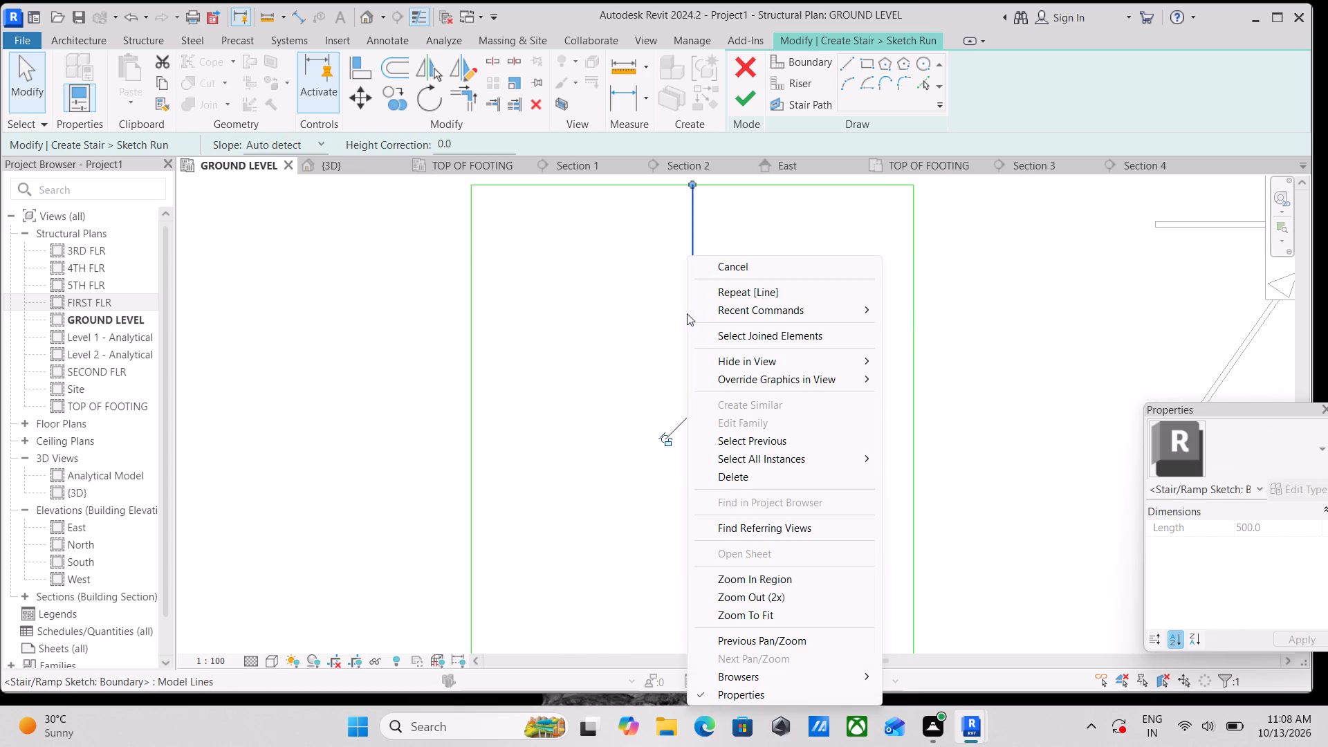
pyautogui.click(739, 477)
# Shorten the east boundary line so its south end is level with the middle line's south end.
pyautogui.scroll(-1, 703, 423)
pyautogui.moveTo(703, 423); pyautogui.dragTo(510, 409, button='middle')
pyautogui.scroll(-3, 537, 401)
pyautogui.moveTo(537, 401); pyautogui.dragTo(554, 382, button='middle')
pyautogui.scroll(-3, 569, 364)
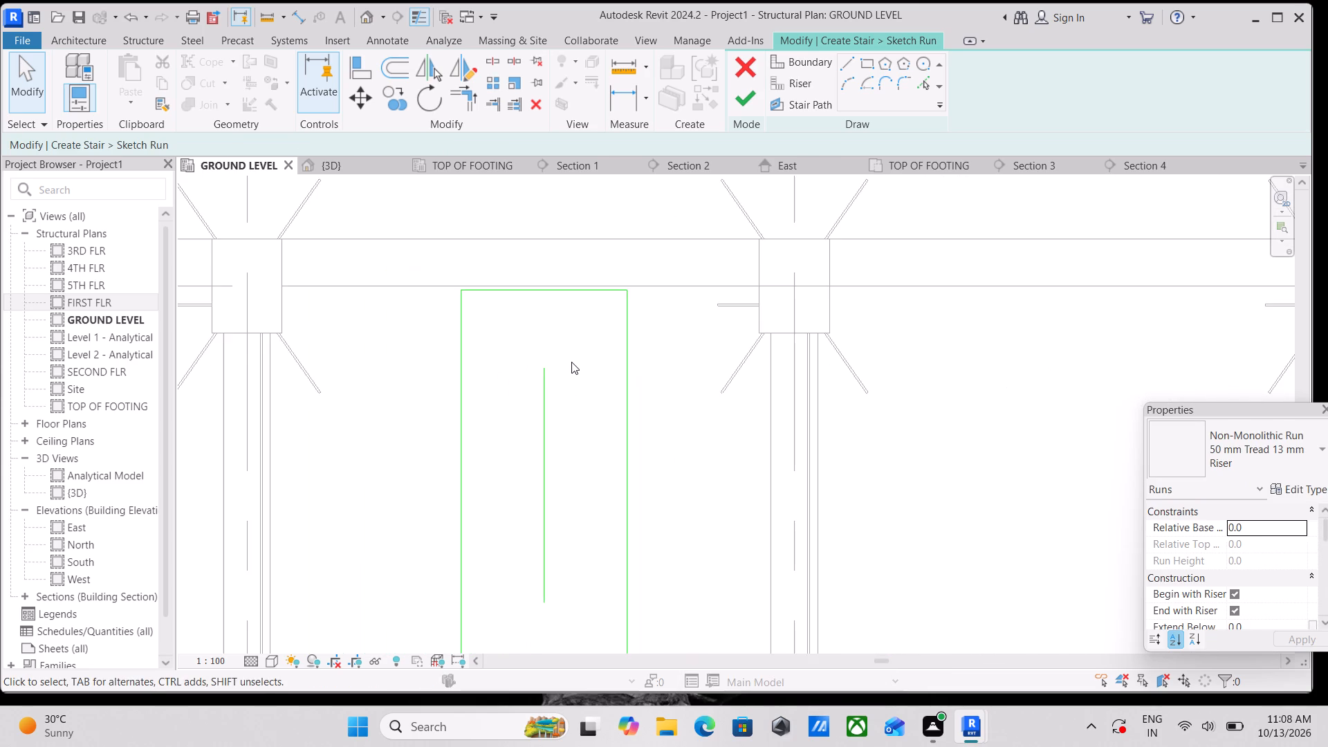
pyautogui.scroll(-4, 571, 362)
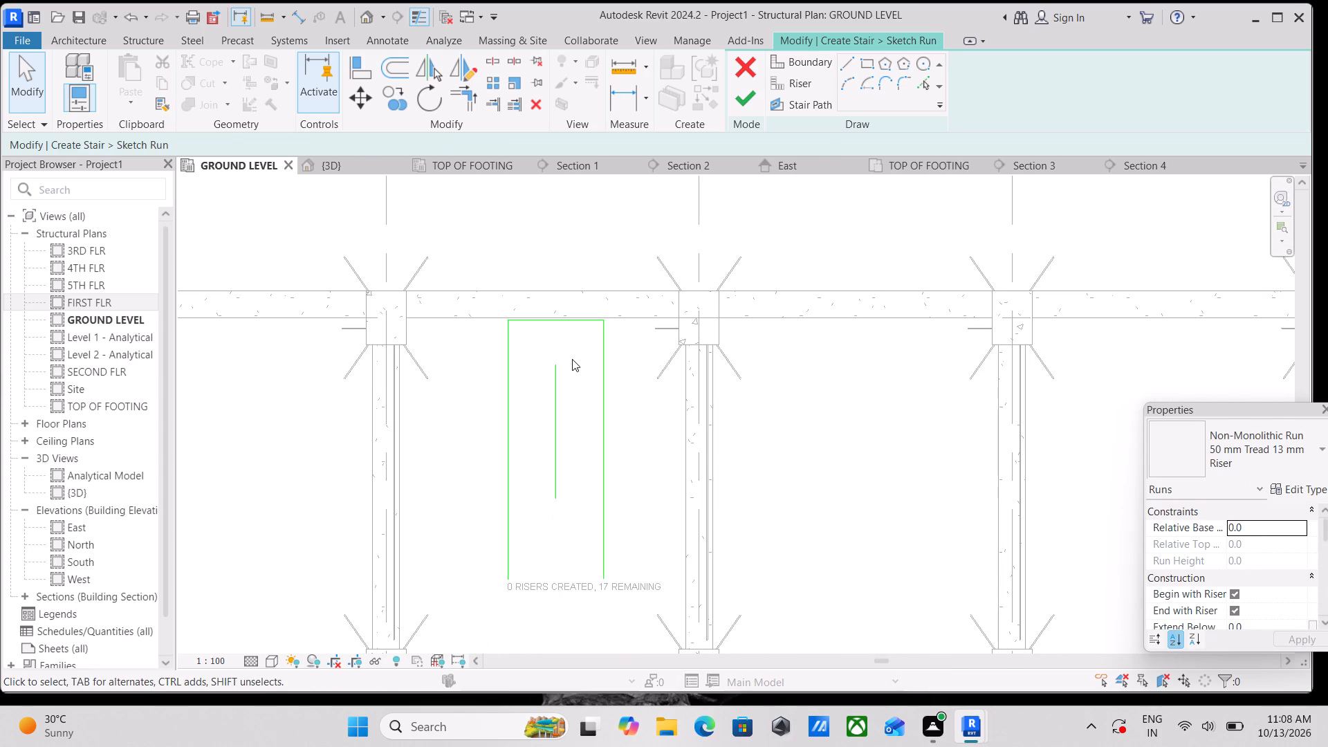
pyautogui.scroll(6, 572, 335)
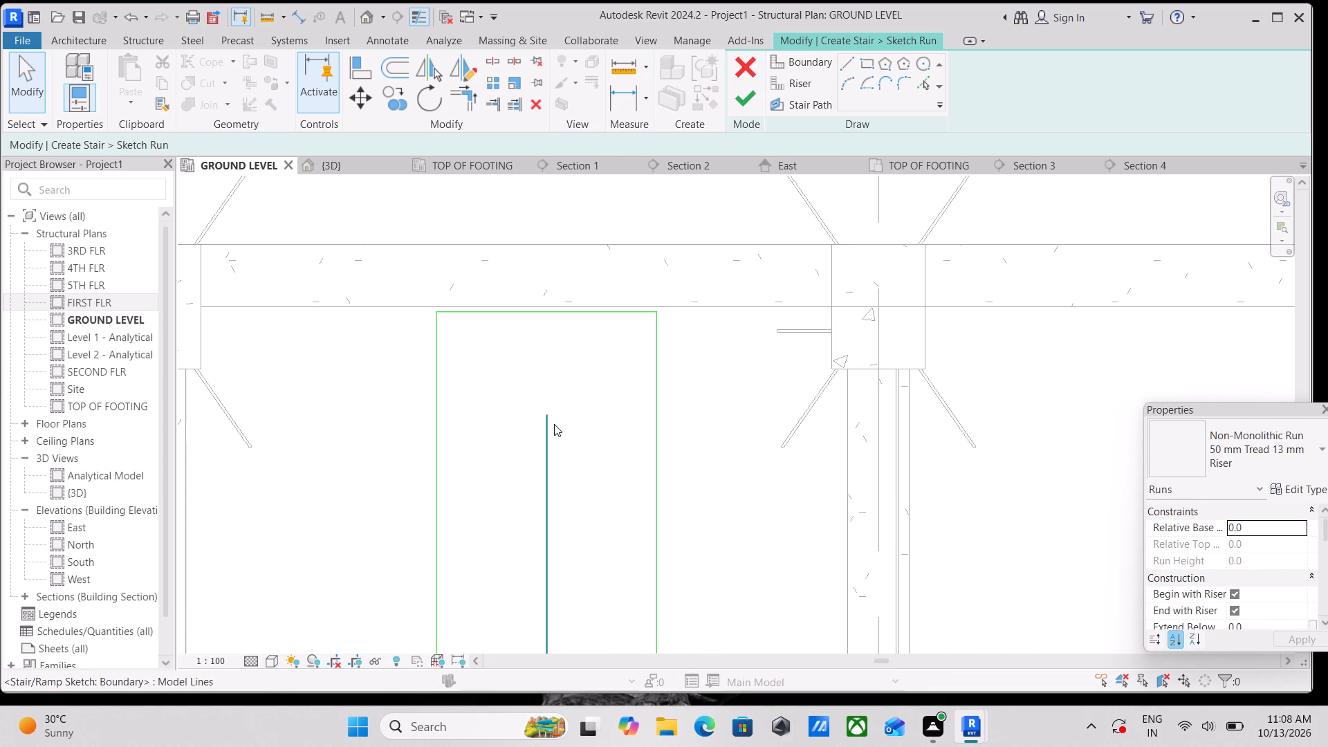
pyautogui.scroll(1, 554, 421)
pyautogui.moveTo(554, 421); pyautogui.dragTo(509, 322, button='middle')
pyautogui.moveTo(508, 385); pyautogui.dragTo(496, 296, button='middle')
pyautogui.scroll(-2, 486, 305)
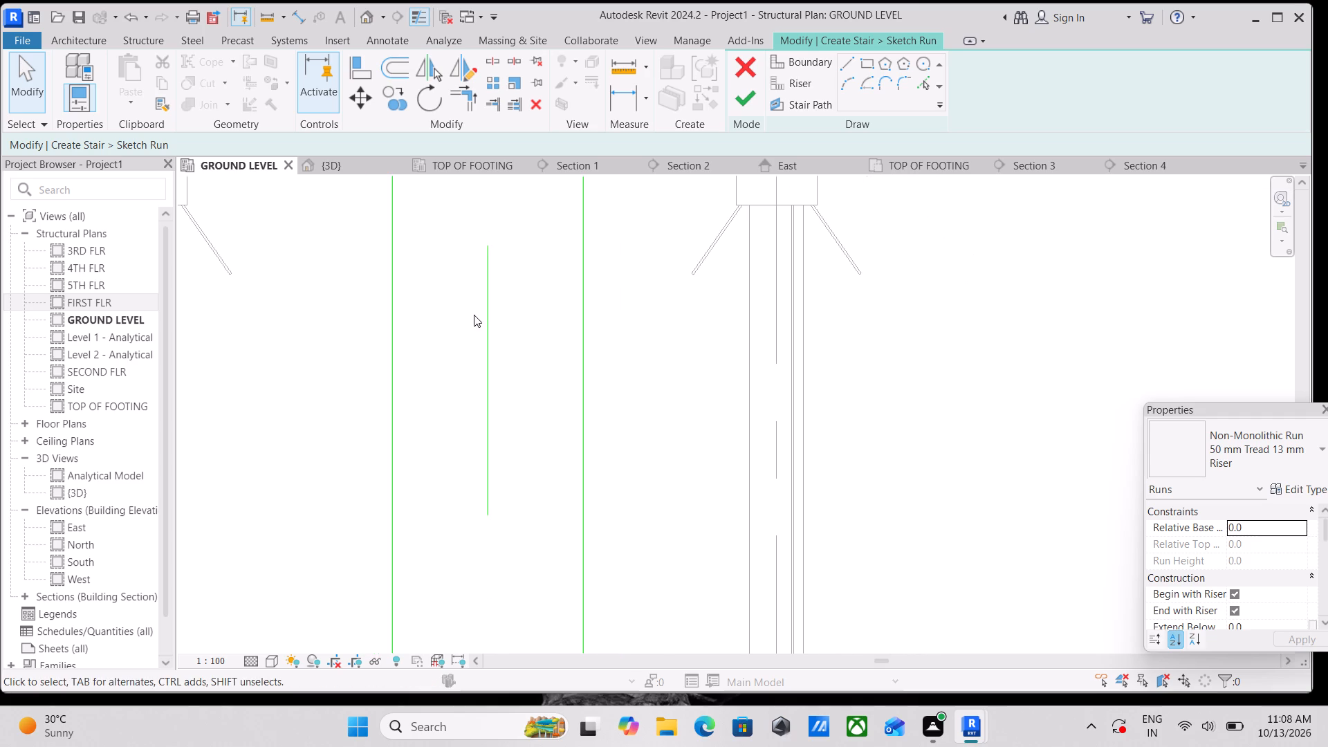
pyautogui.scroll(-1, 465, 322)
pyautogui.moveTo(477, 326); pyautogui.dragTo(492, 265, button='middle')
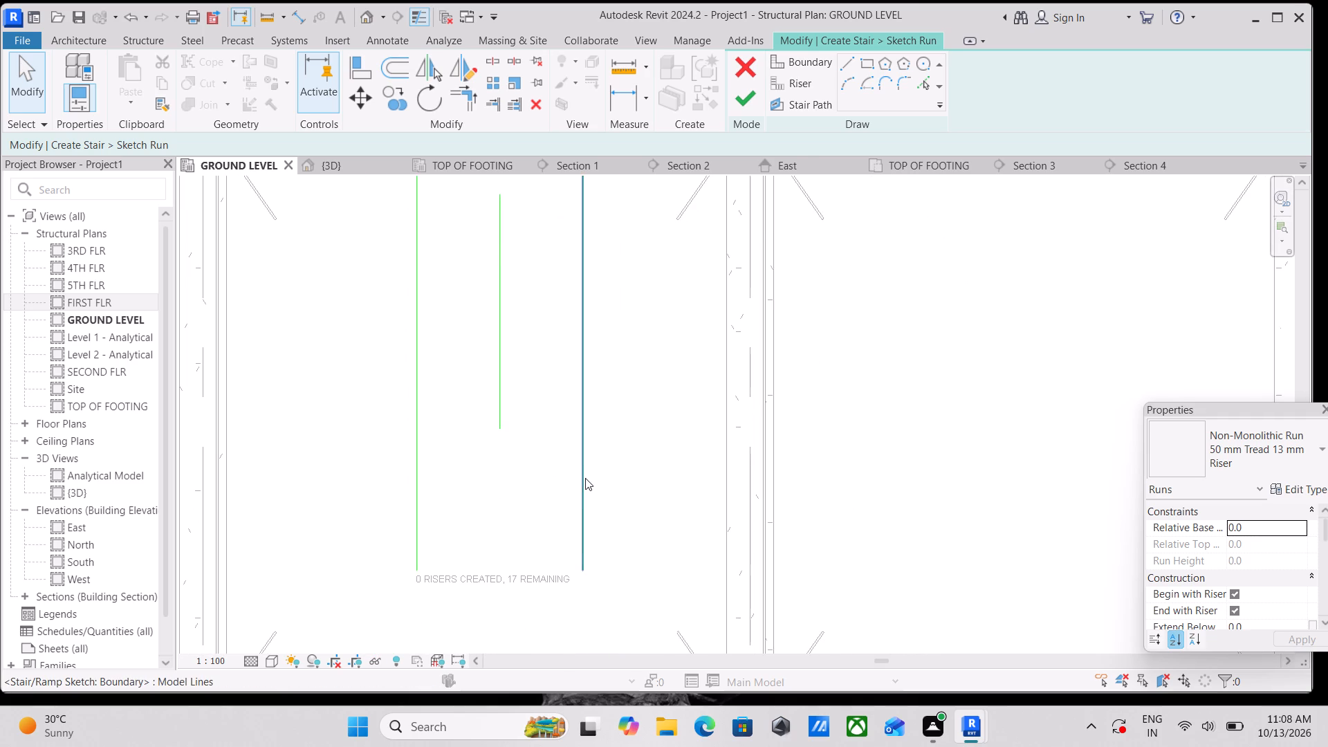
pyautogui.click(584, 478)
pyautogui.moveTo(583, 569); pyautogui.dragTo(575, 421)
pyautogui.moveTo(581, 416); pyautogui.dragTo(581, 426)
pyautogui.press('Escape')
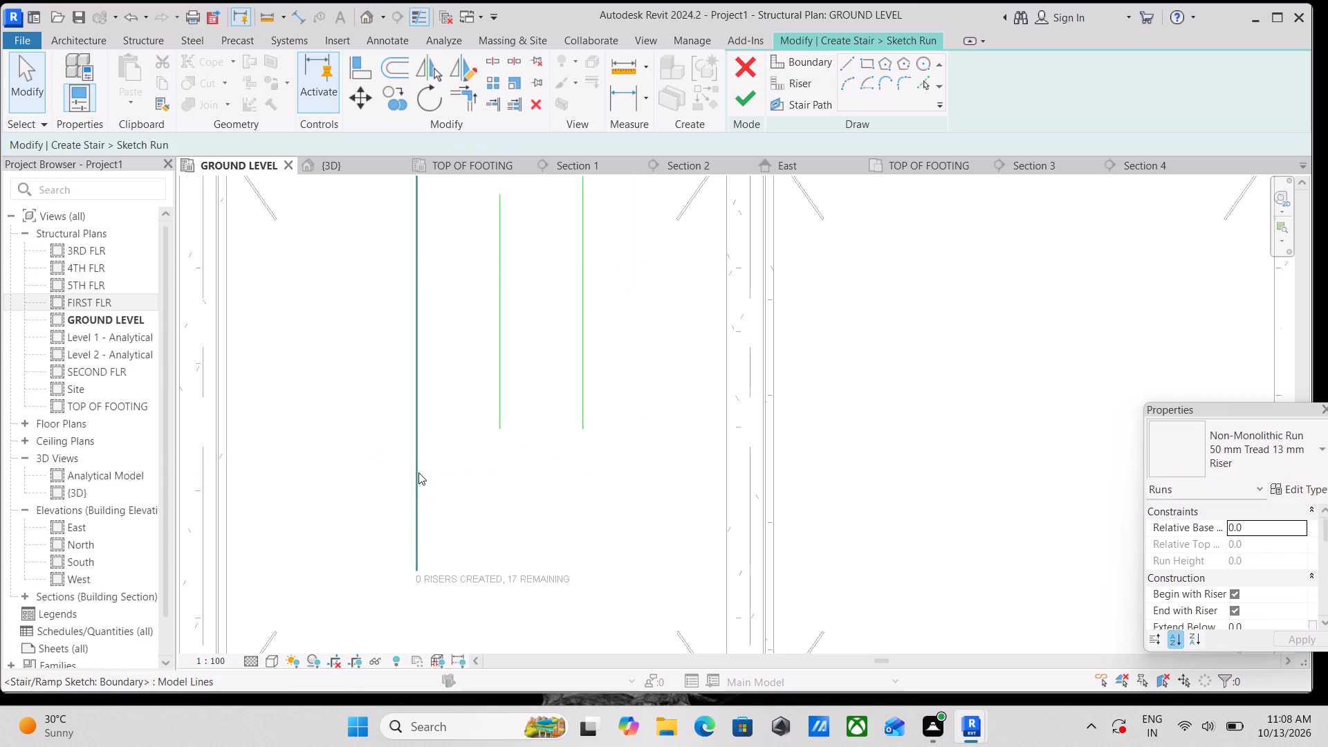
# Shorten the west boundary line so its south end is level with the middle line's south end.
pyautogui.click(420, 472)
pyautogui.moveTo(414, 564); pyautogui.dragTo(416, 546)
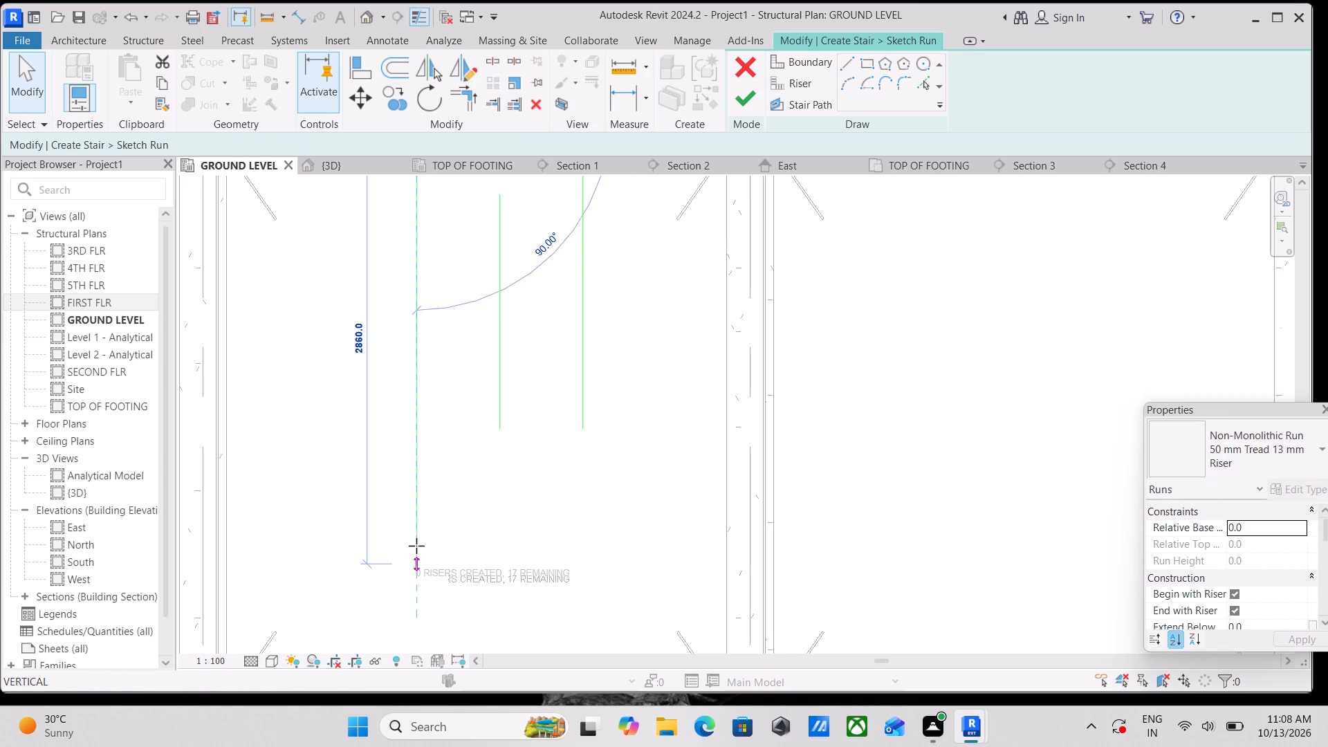
pyautogui.moveTo(416, 546); pyautogui.dragTo(415, 425)
pyautogui.scroll(1, 441, 472)
pyautogui.press('Escape')
# Draw the first riser, about 531 mm long, between the south ends of the west and middle boundary lines.
pyautogui.scroll(3, 419, 401)
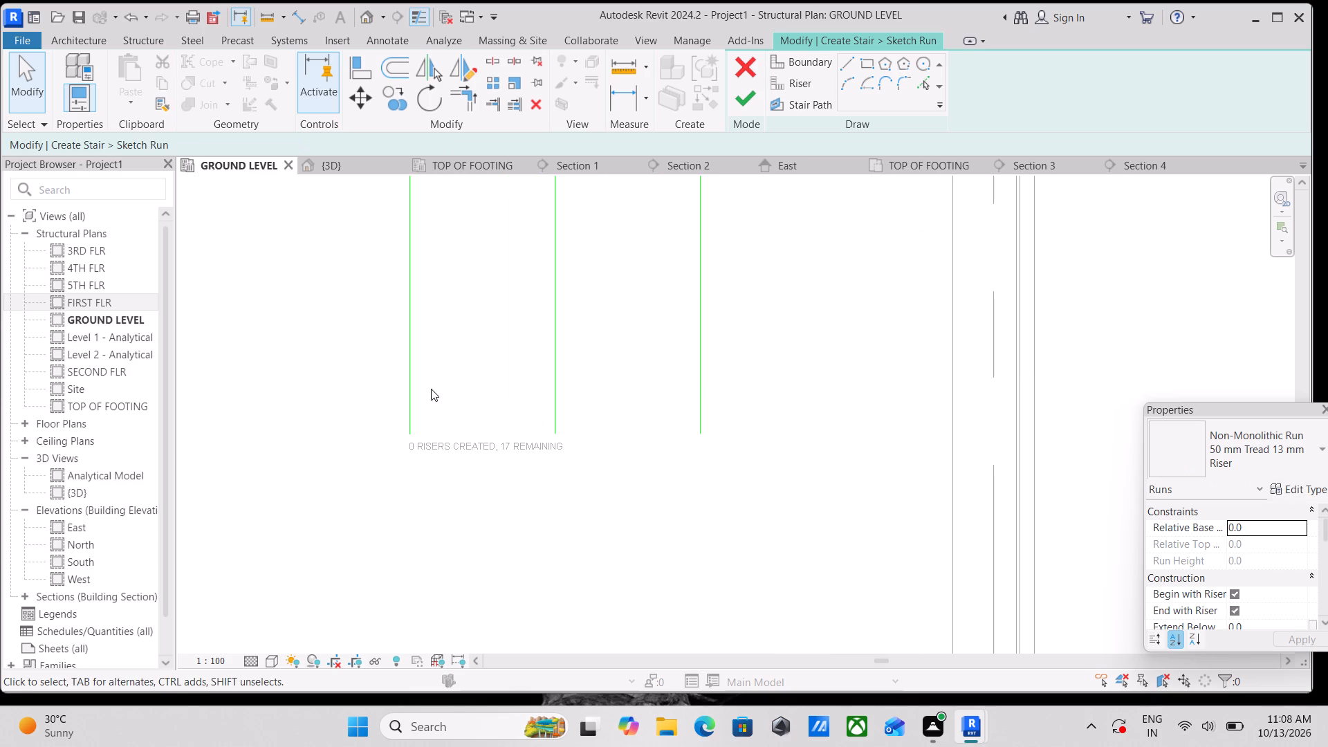
pyautogui.click(802, 77)
pyautogui.click(407, 436)
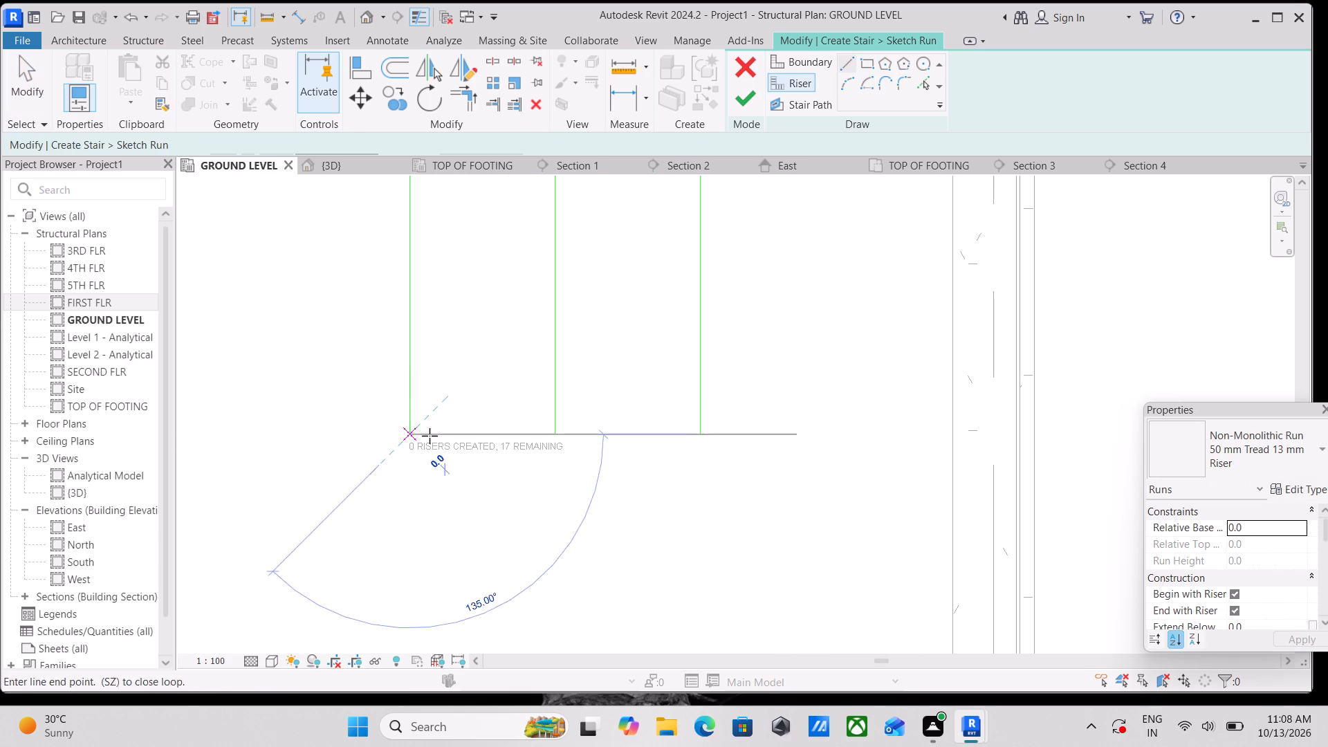
pyautogui.click(557, 436)
pyautogui.press('Escape')
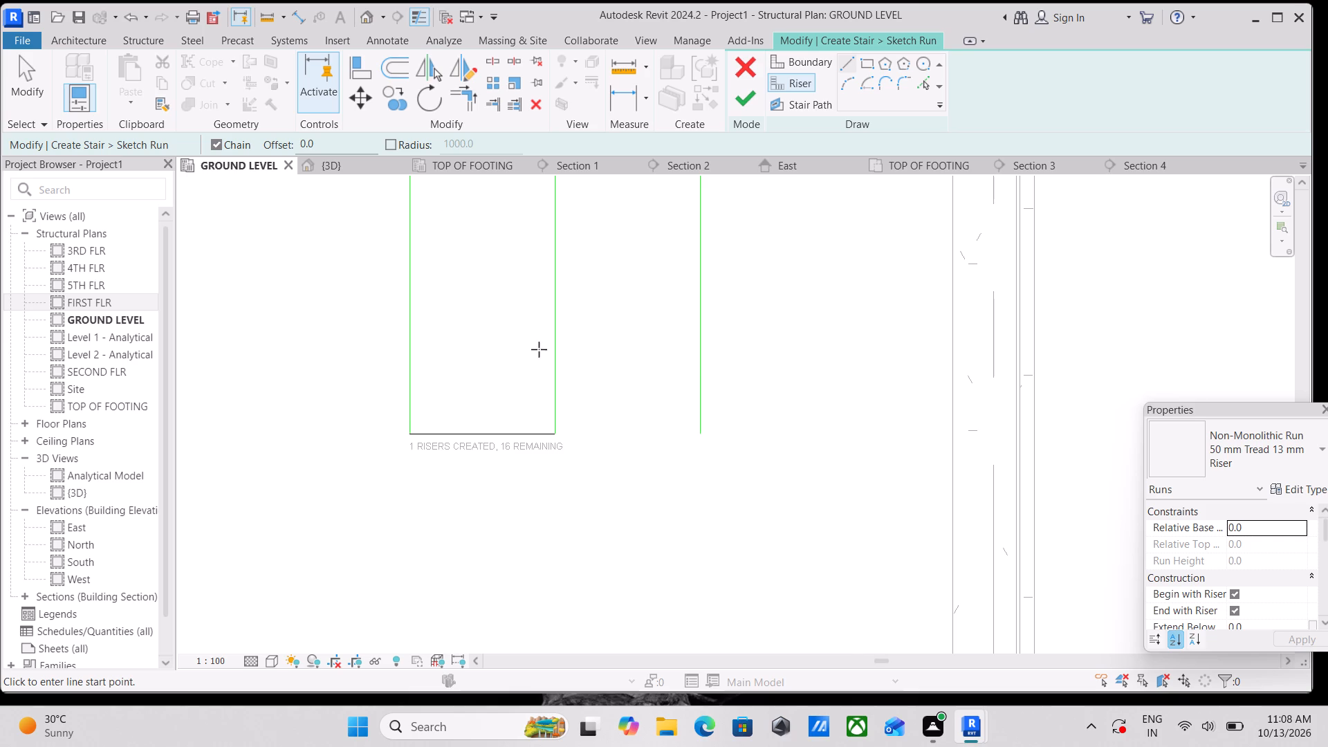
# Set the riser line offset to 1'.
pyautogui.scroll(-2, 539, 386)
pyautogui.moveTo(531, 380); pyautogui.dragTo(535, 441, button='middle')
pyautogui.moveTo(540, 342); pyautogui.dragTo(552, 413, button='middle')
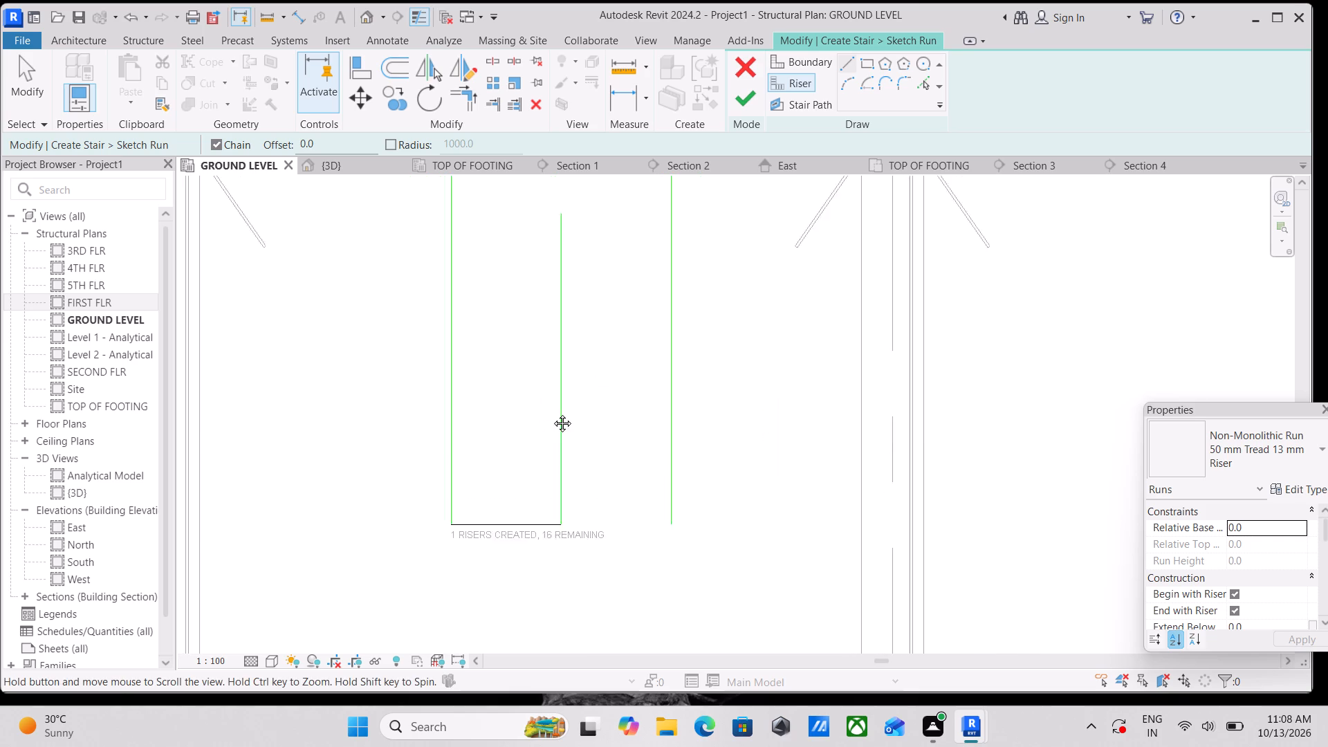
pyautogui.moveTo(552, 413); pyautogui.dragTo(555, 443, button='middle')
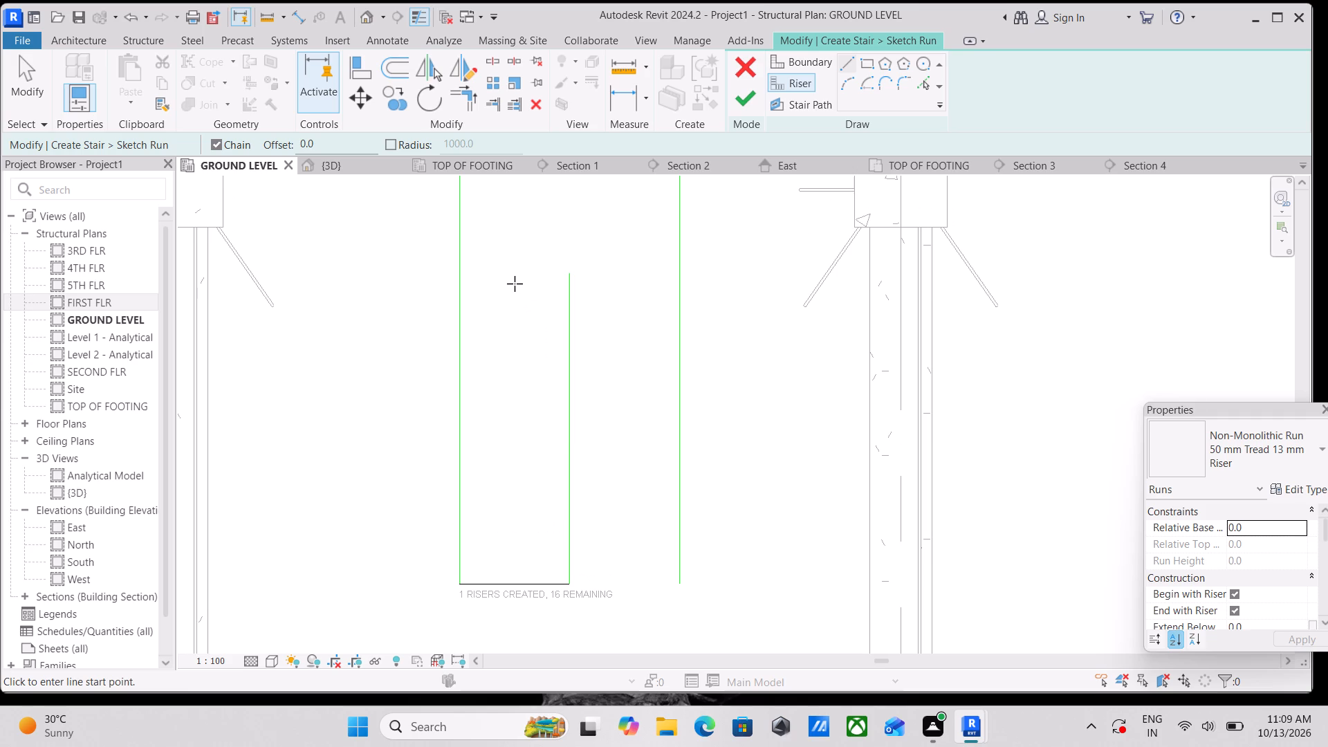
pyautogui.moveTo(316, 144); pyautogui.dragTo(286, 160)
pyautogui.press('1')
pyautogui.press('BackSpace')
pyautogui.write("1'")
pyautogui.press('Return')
# With Pick Lines and a 10" offset, add three more risers successively northward from the first riser in the west half.
pyautogui.click(929, 86)
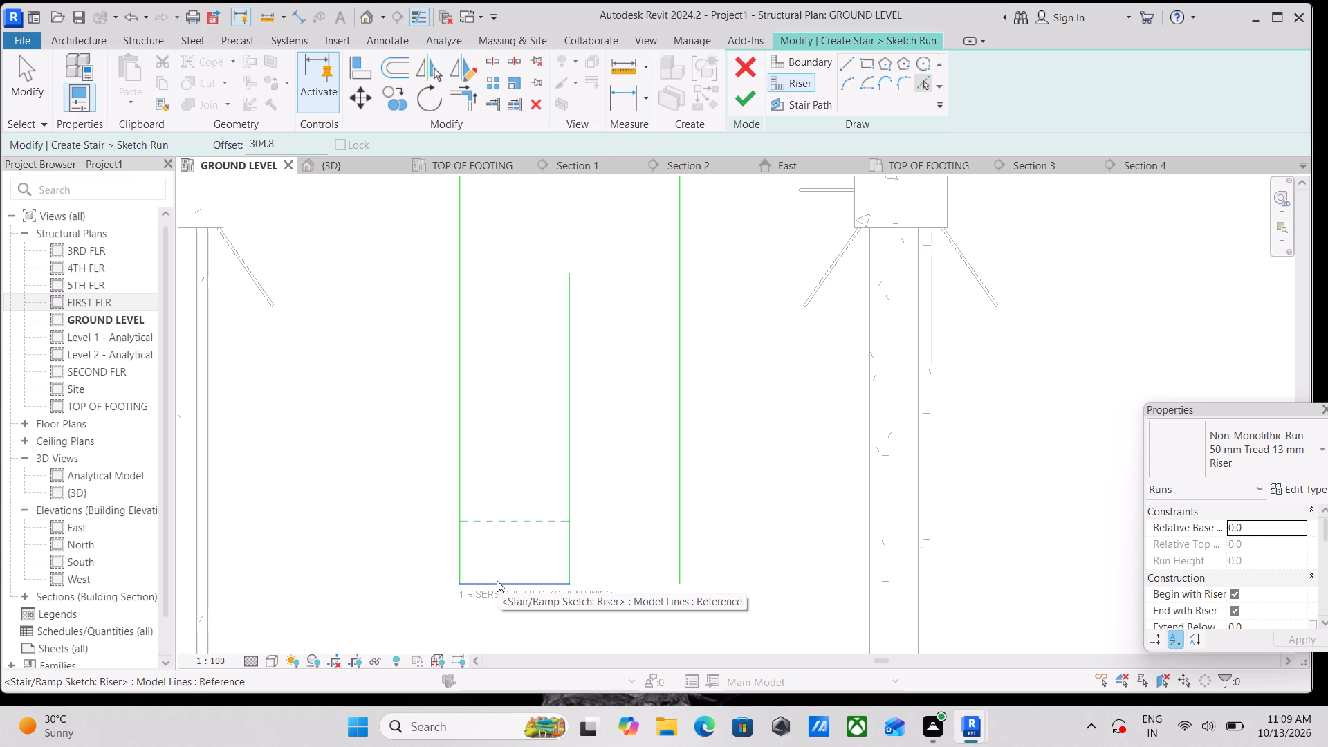
pyautogui.scroll(-2, 497, 580)
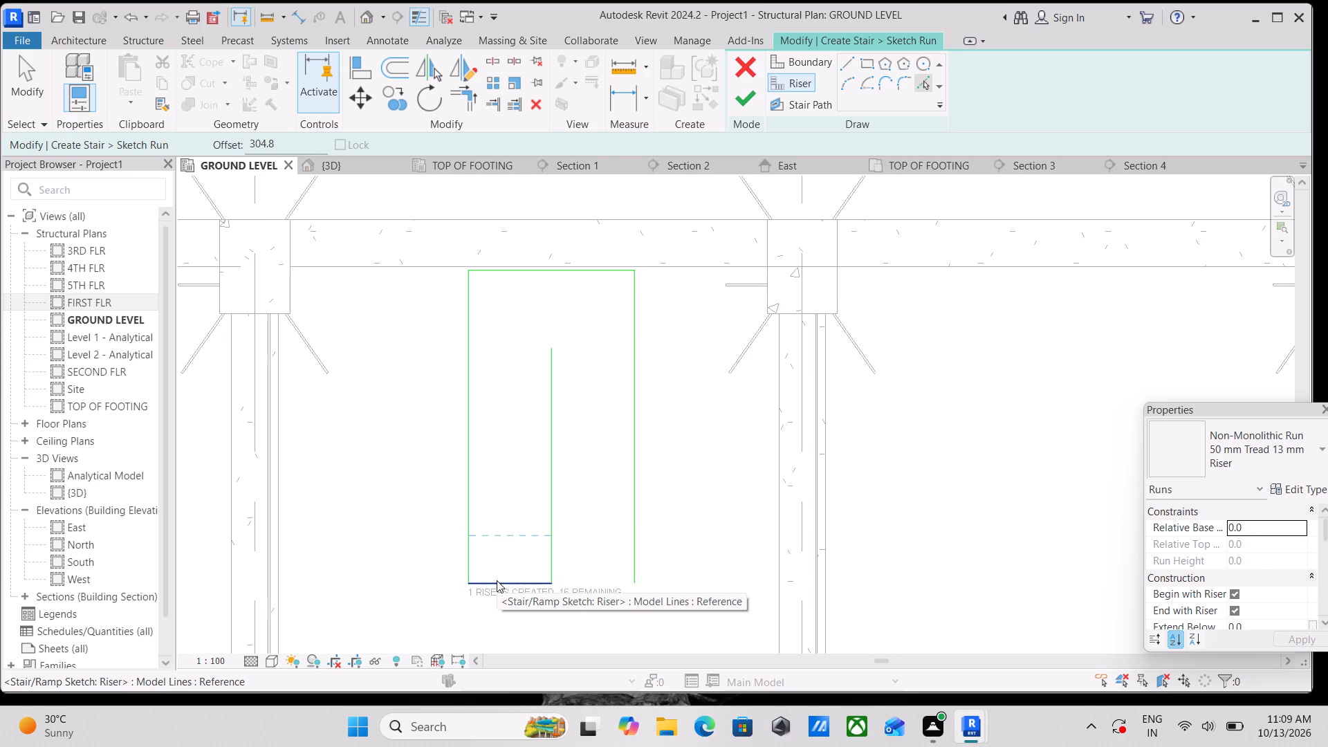
pyautogui.scroll(2, 497, 580)
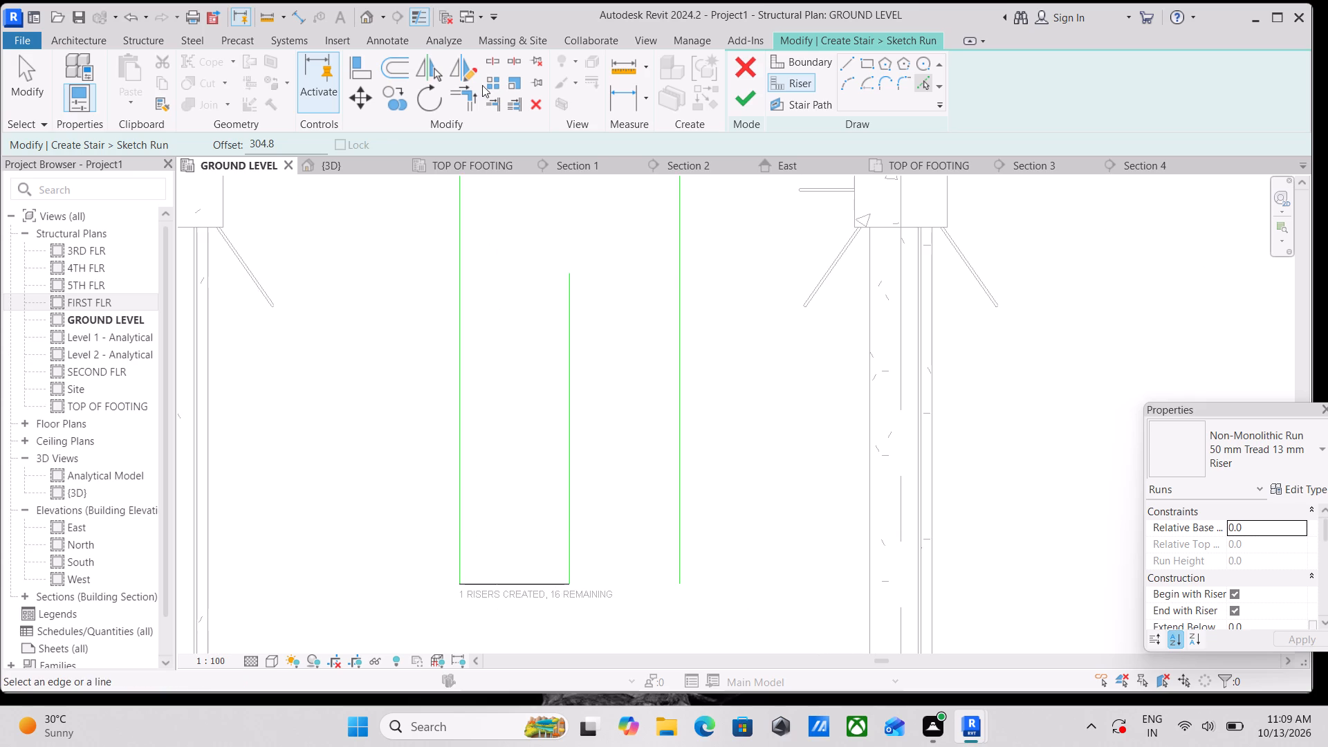
pyautogui.moveTo(293, 139); pyautogui.dragTo(213, 148)
pyautogui.write('10')
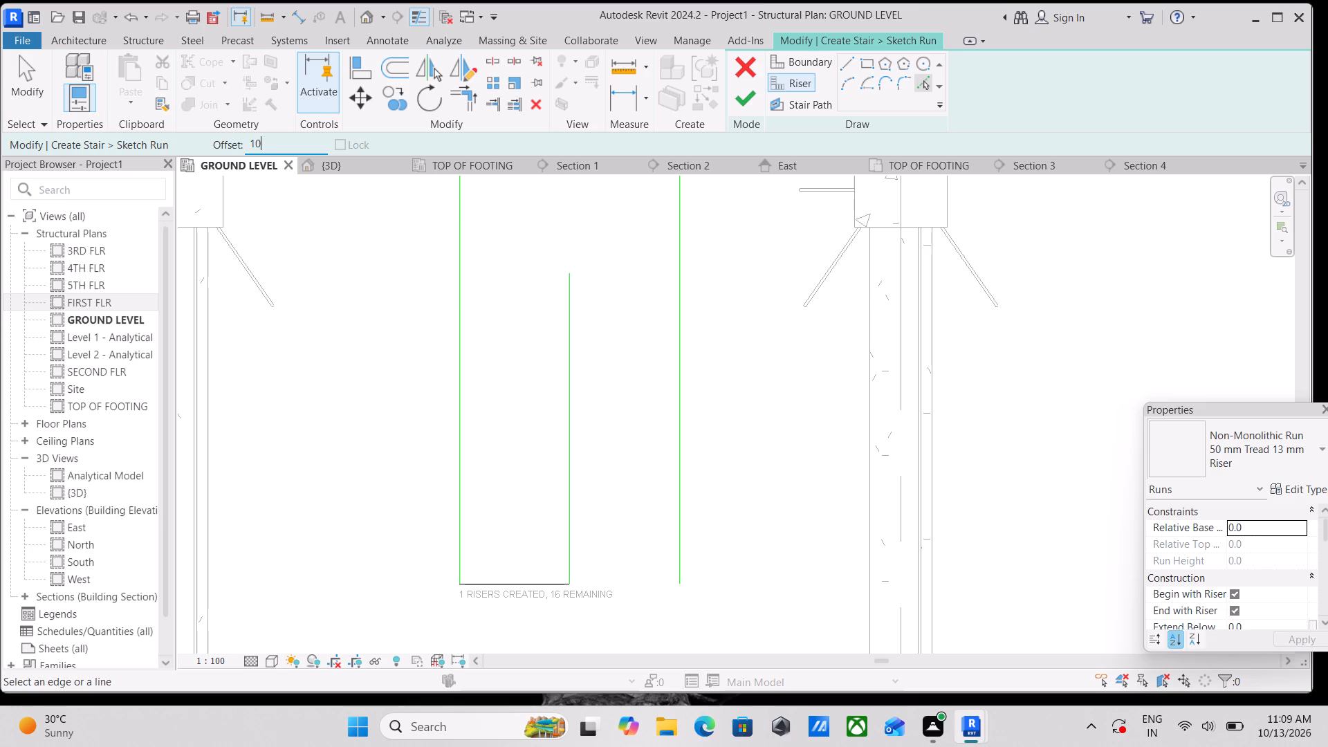
pyautogui.hotkey('shift', '"')
pyautogui.hotkey('shift', 'Return')
pyautogui.click(502, 581)
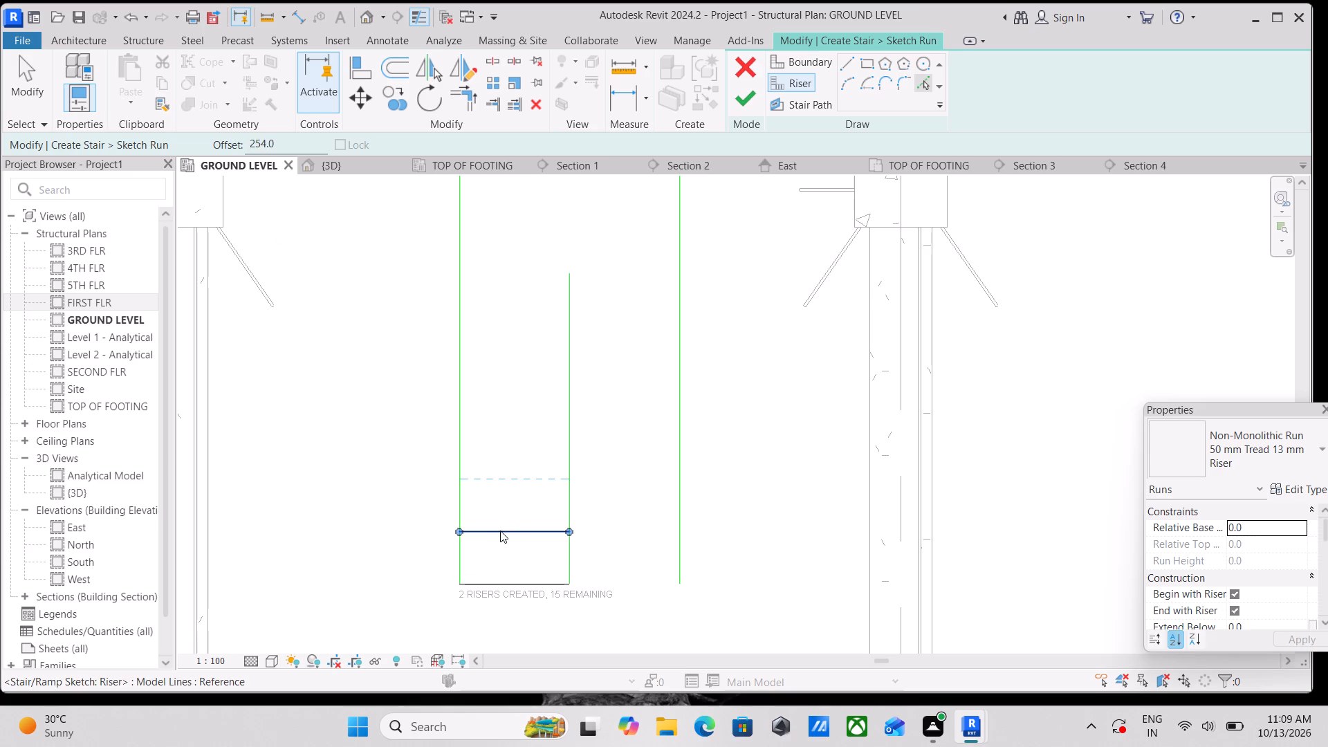
pyautogui.click(500, 531)
pyautogui.click(502, 473)
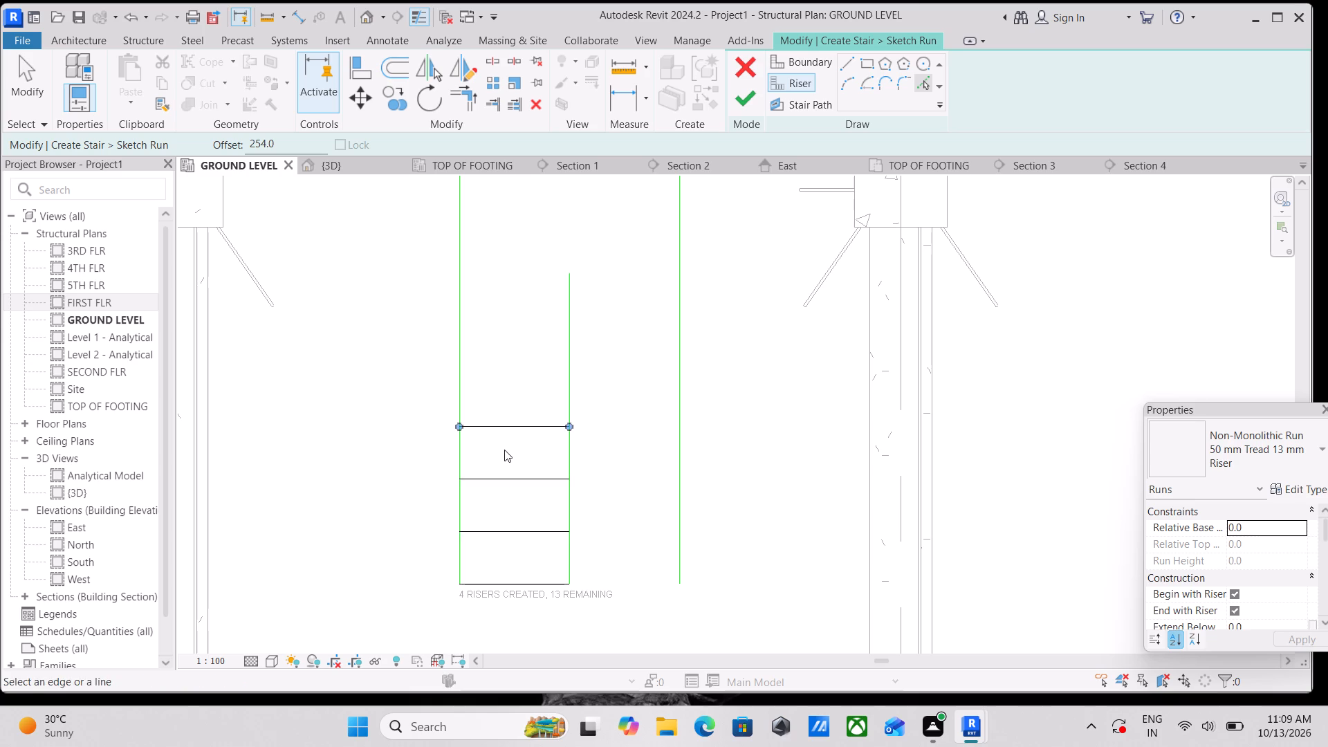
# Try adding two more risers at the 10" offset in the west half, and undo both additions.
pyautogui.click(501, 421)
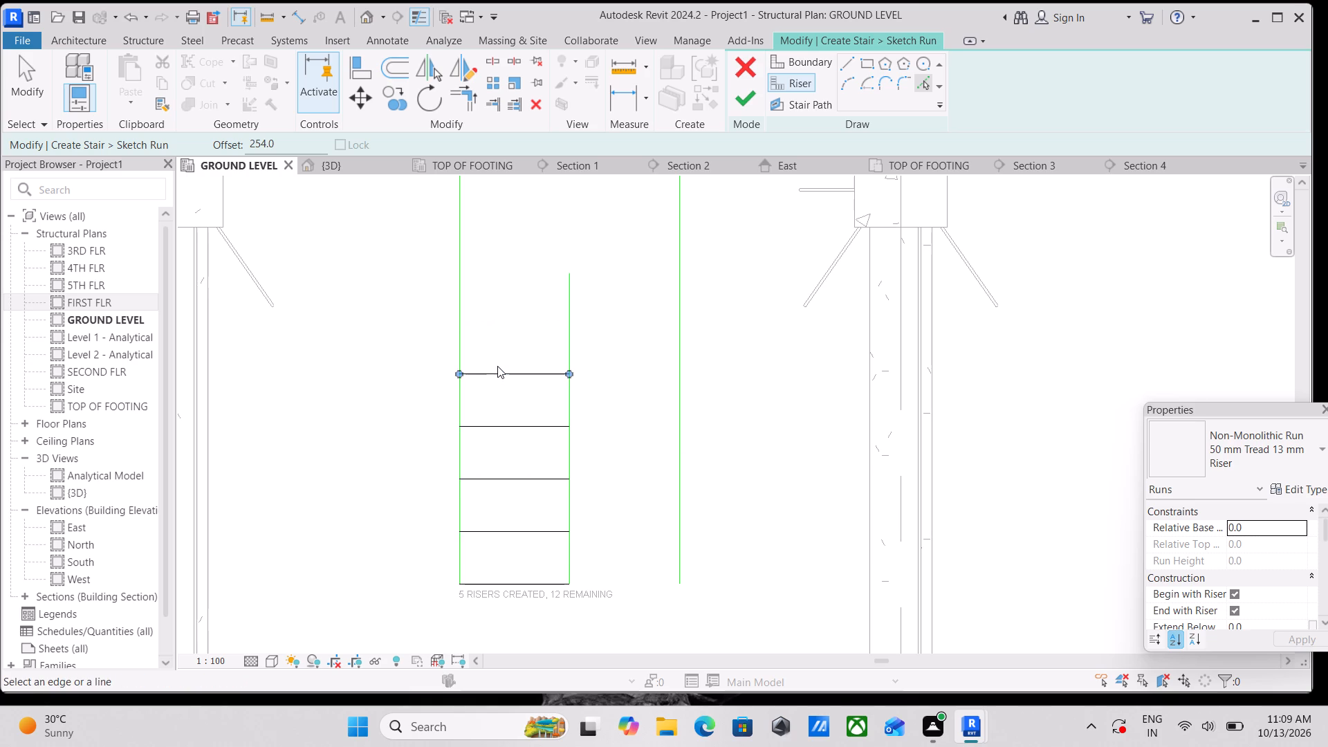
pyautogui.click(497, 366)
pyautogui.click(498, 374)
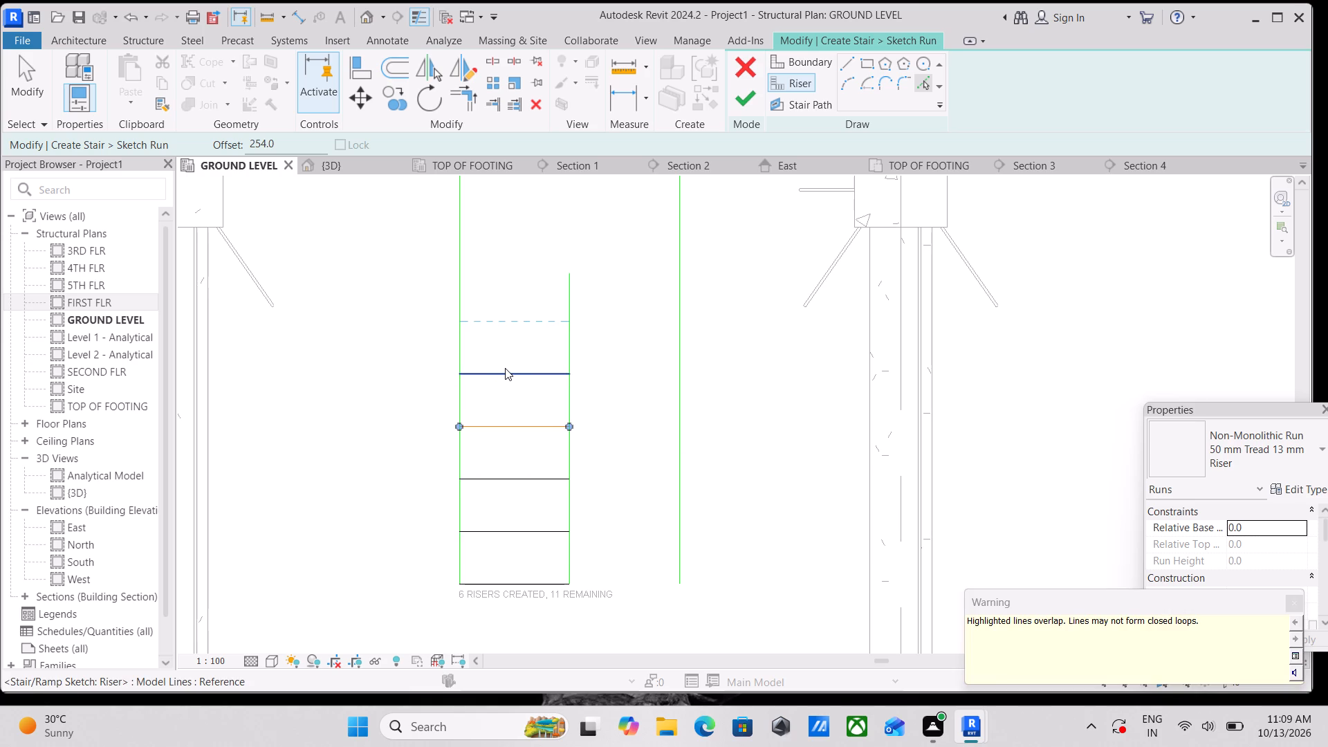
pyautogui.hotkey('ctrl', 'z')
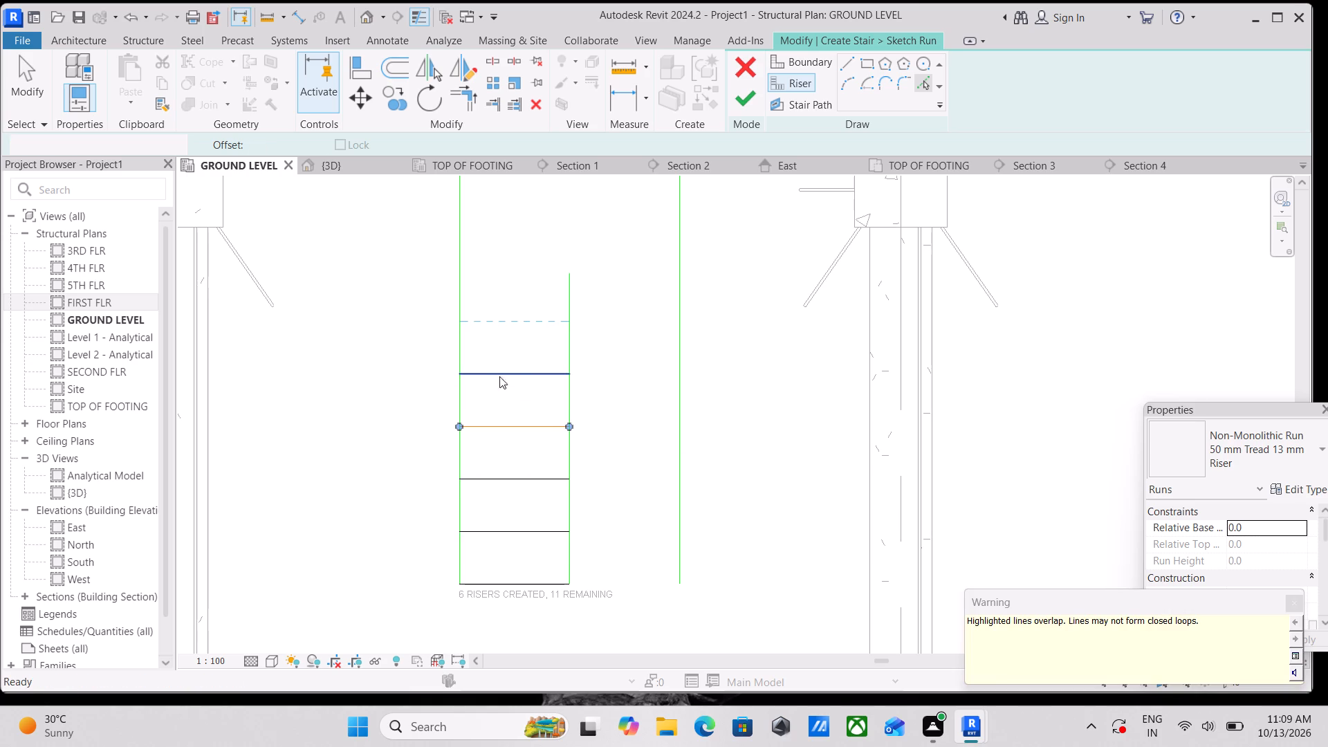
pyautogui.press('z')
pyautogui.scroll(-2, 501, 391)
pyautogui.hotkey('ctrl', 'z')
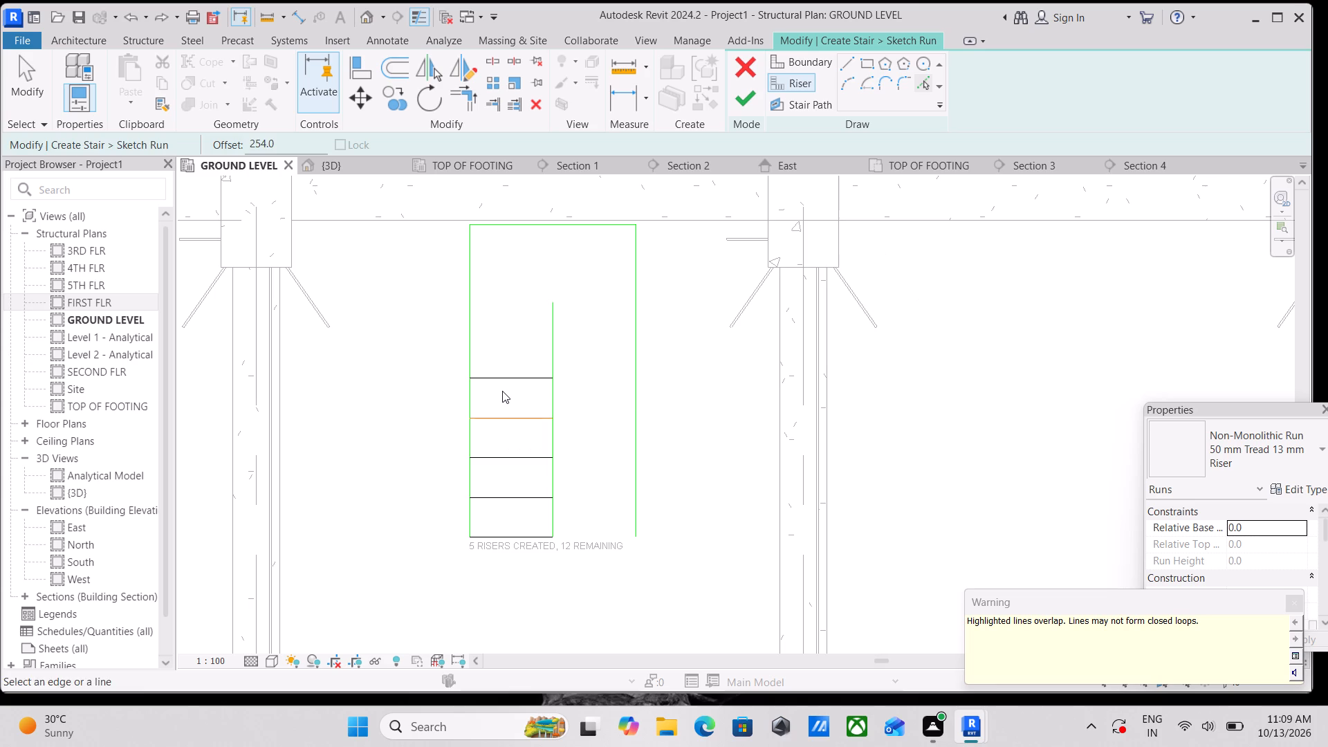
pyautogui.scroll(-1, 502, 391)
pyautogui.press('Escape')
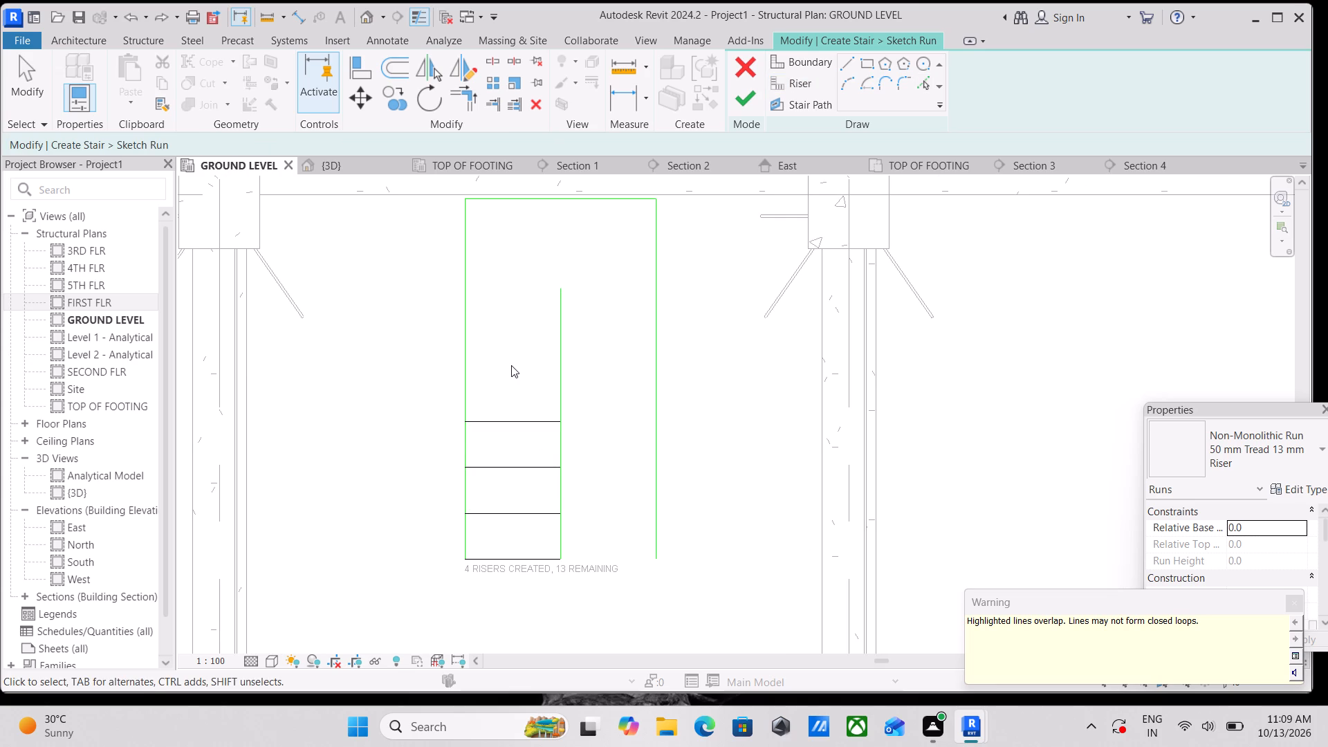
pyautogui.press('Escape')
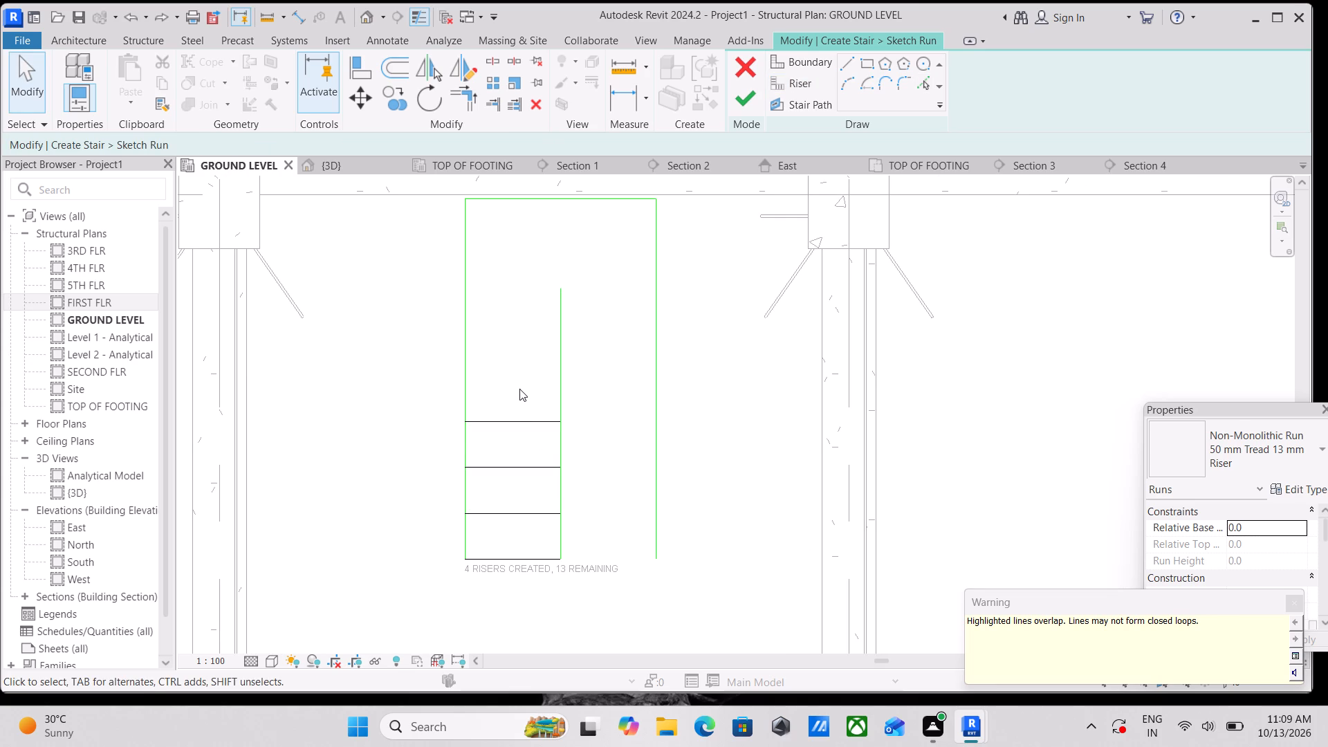
# Delete all four risers from the west half of the run sketch, including the first one at the south end.
pyautogui.moveTo(519, 389); pyautogui.dragTo(492, 570)
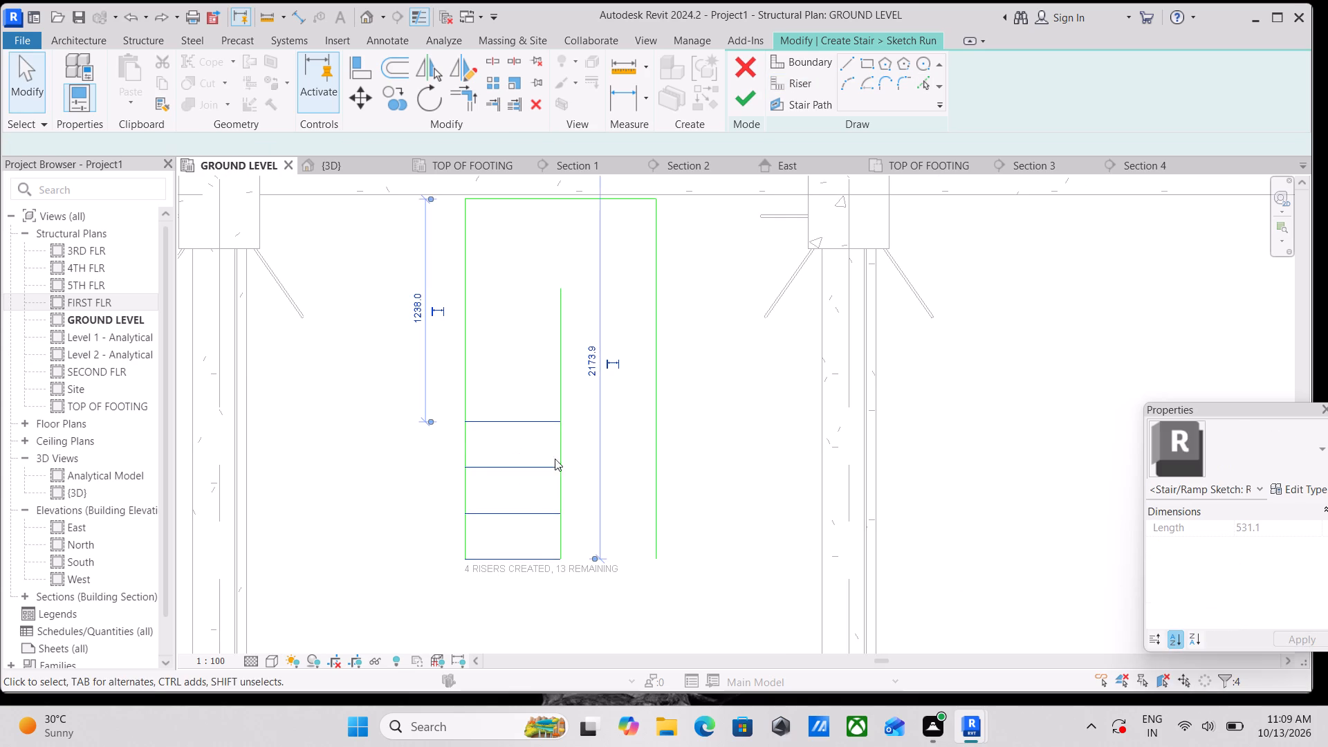
pyautogui.press('Escape')
pyautogui.moveTo(531, 383); pyautogui.dragTo(498, 541)
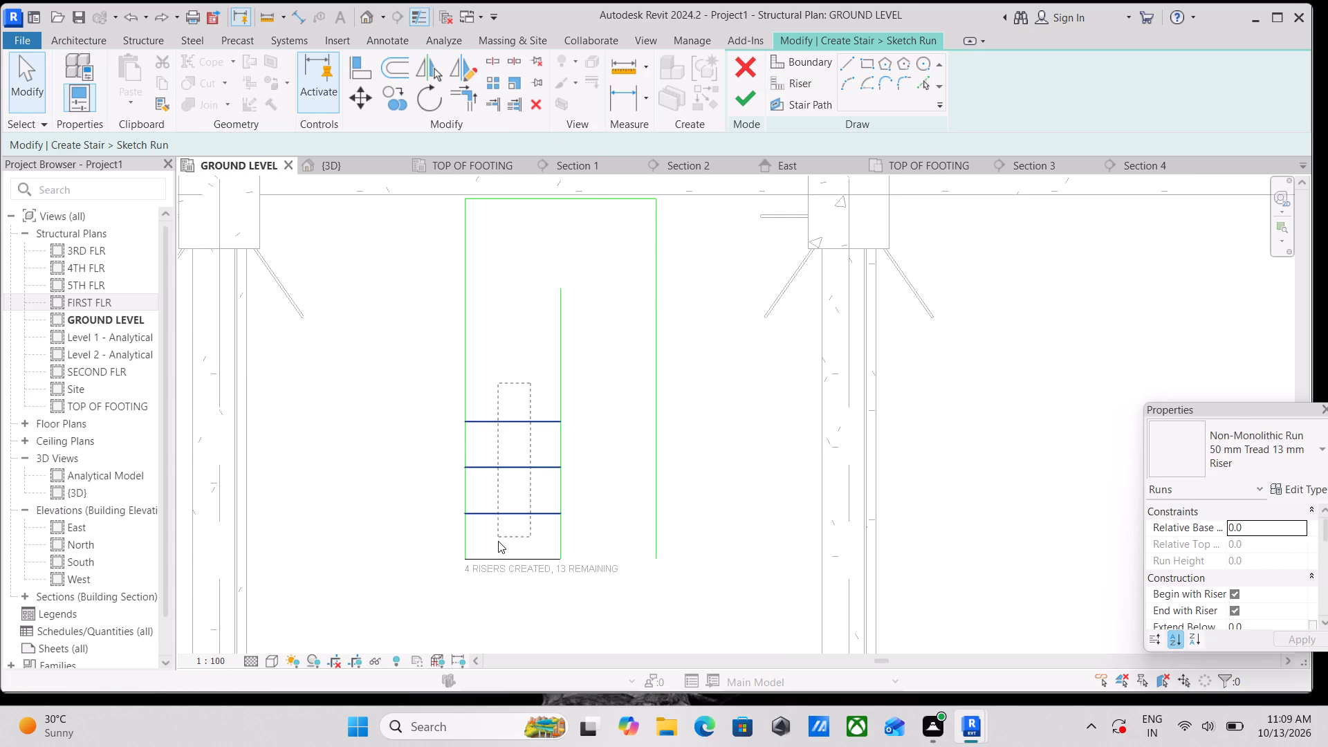
pyautogui.moveTo(498, 541); pyautogui.dragTo(498, 542)
pyautogui.rightClick(498, 542)
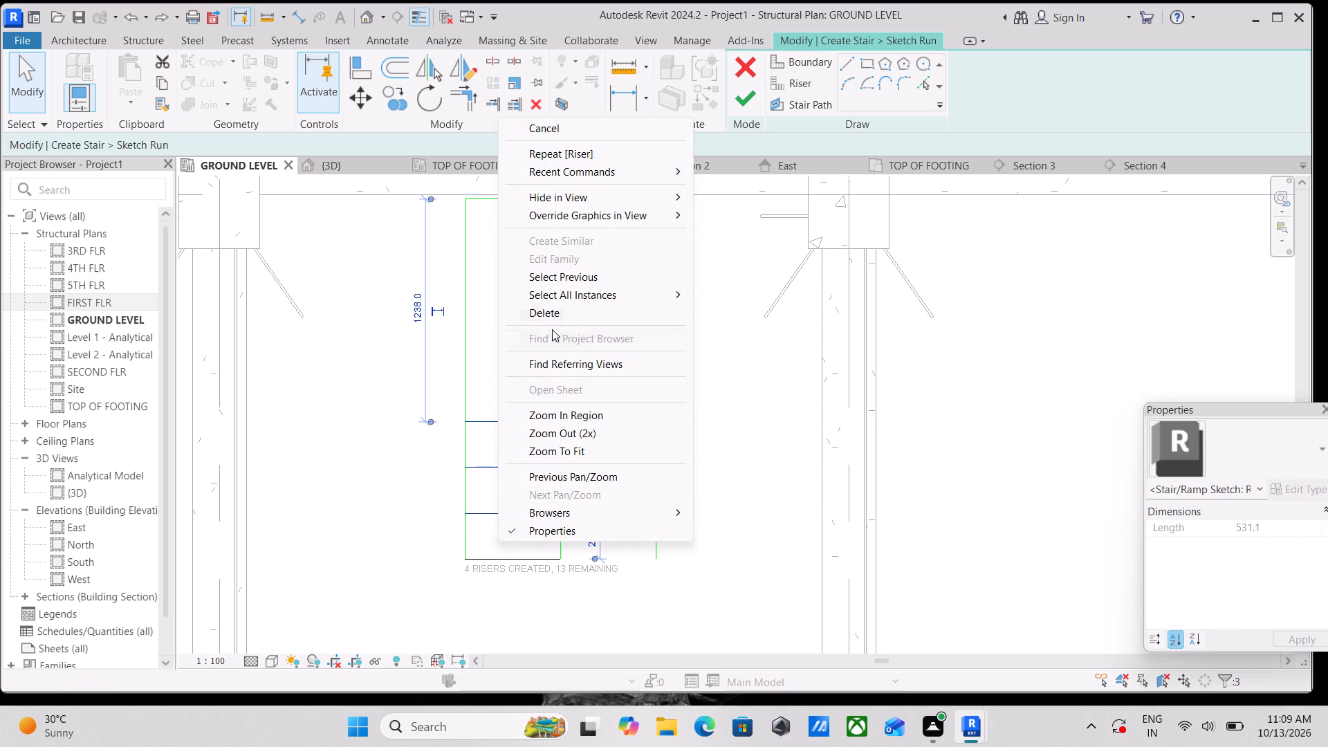
pyautogui.click(554, 315)
pyautogui.moveTo(519, 502); pyautogui.dragTo(500, 360, button='middle')
pyautogui.scroll(3, 476, 411)
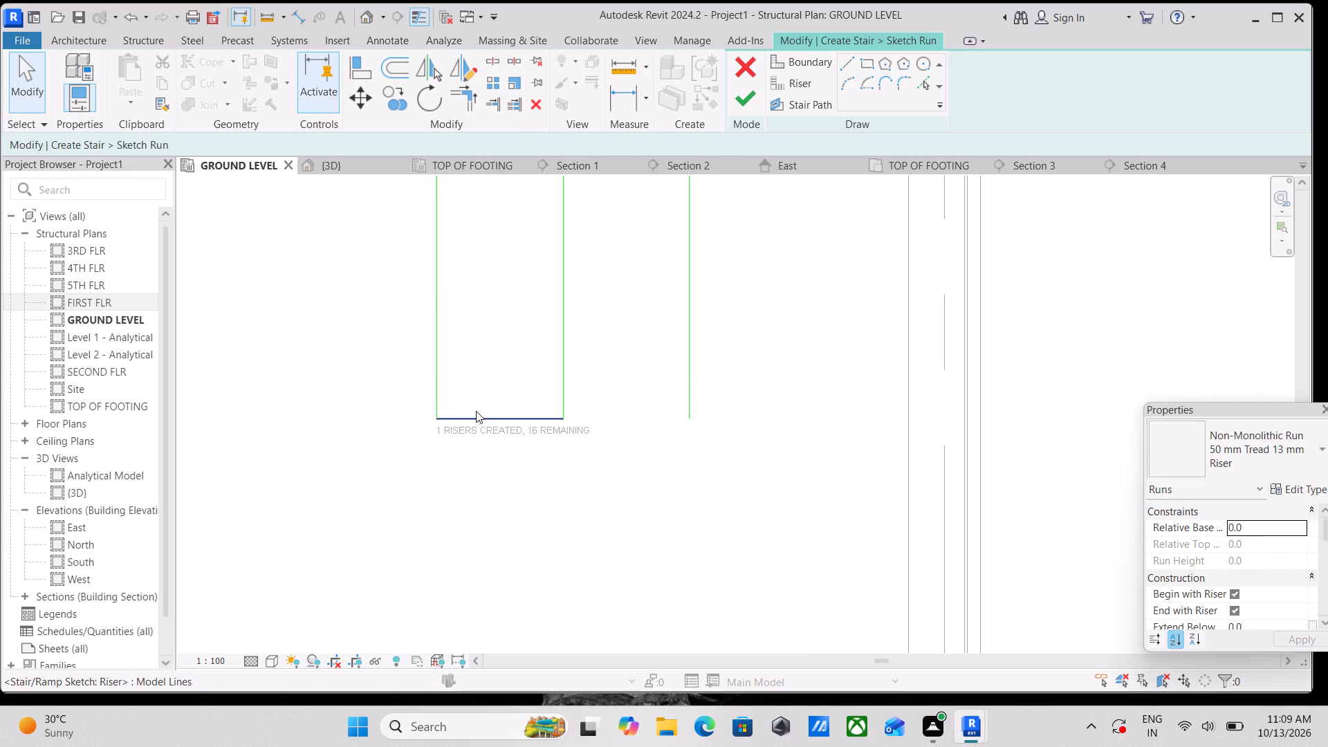
pyautogui.scroll(1, 476, 411)
pyautogui.moveTo(492, 399); pyautogui.dragTo(472, 427)
pyautogui.rightClick(472, 427)
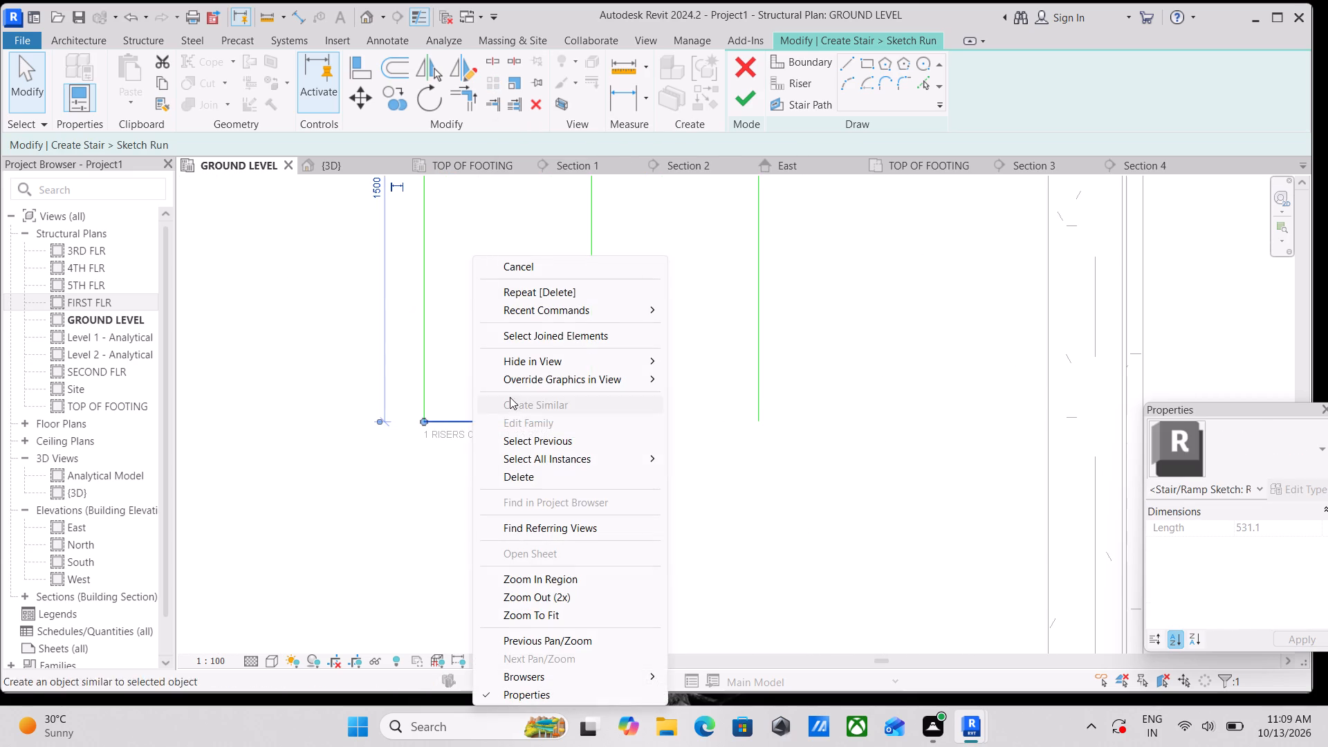
pyautogui.click(532, 476)
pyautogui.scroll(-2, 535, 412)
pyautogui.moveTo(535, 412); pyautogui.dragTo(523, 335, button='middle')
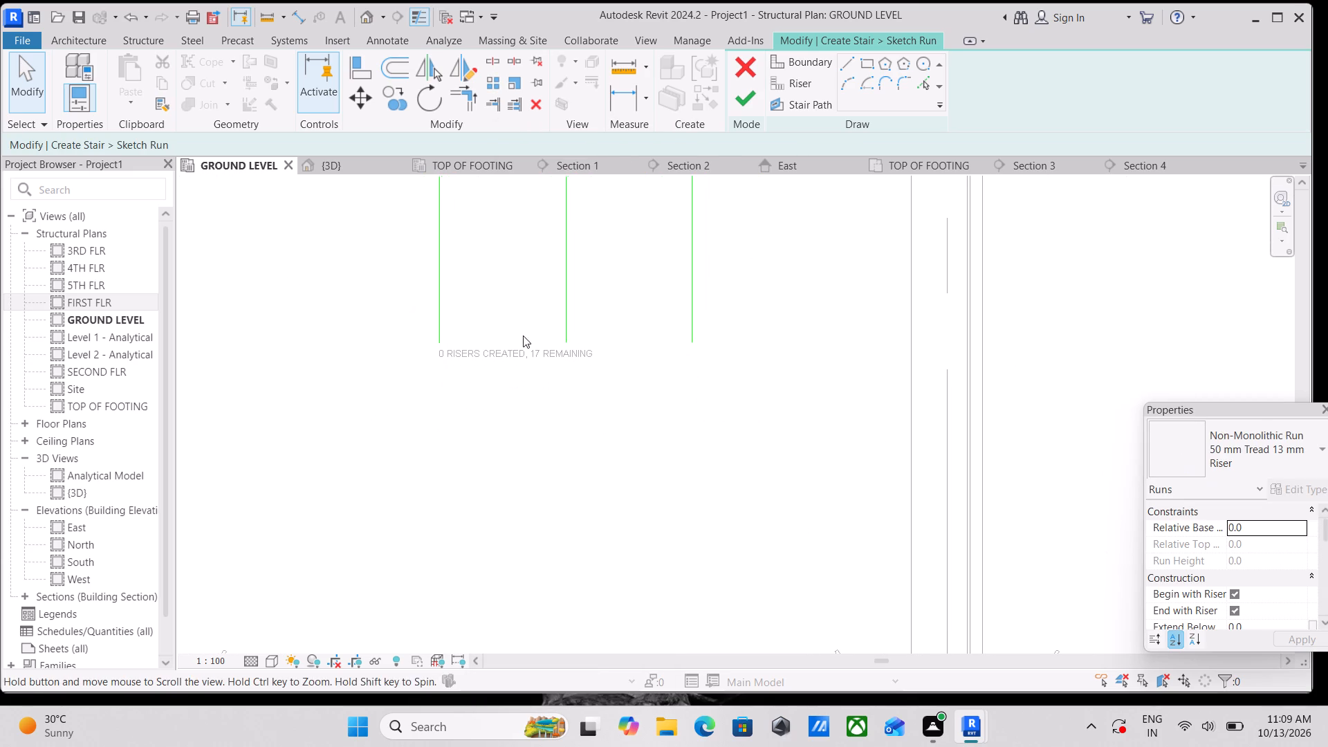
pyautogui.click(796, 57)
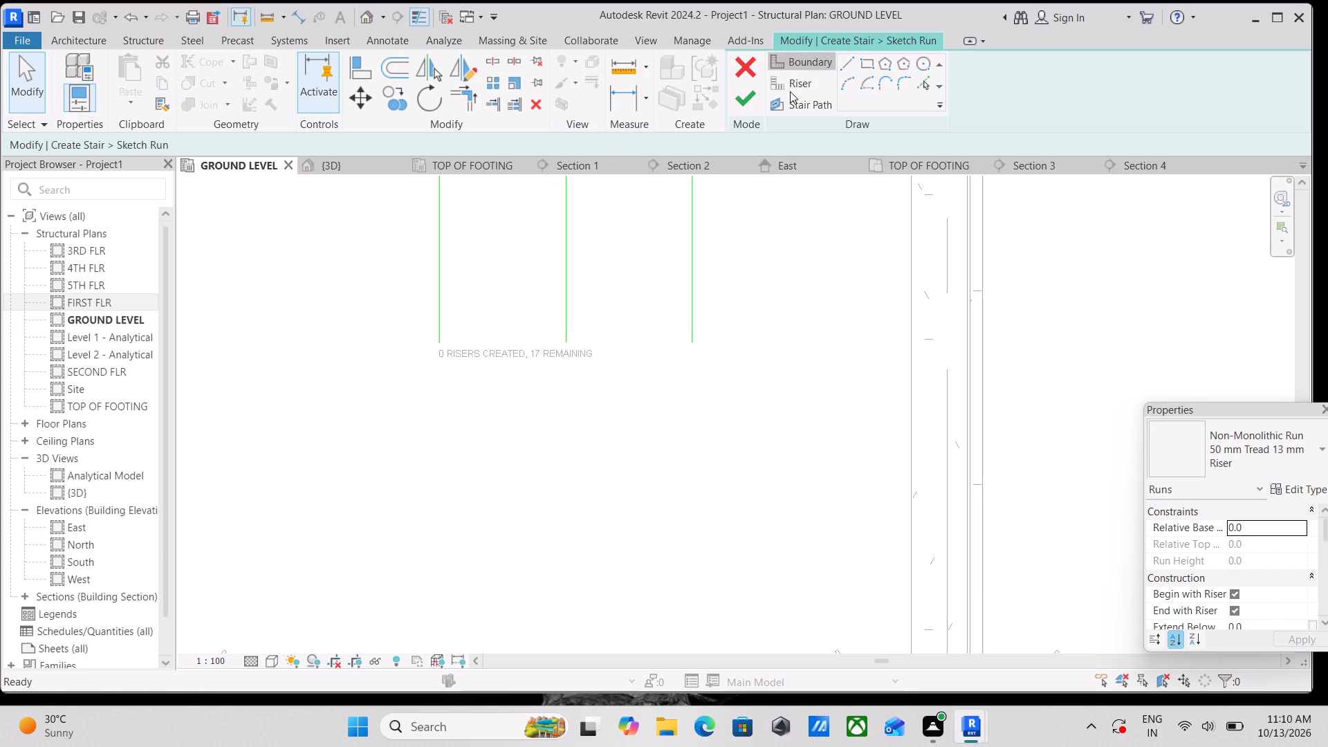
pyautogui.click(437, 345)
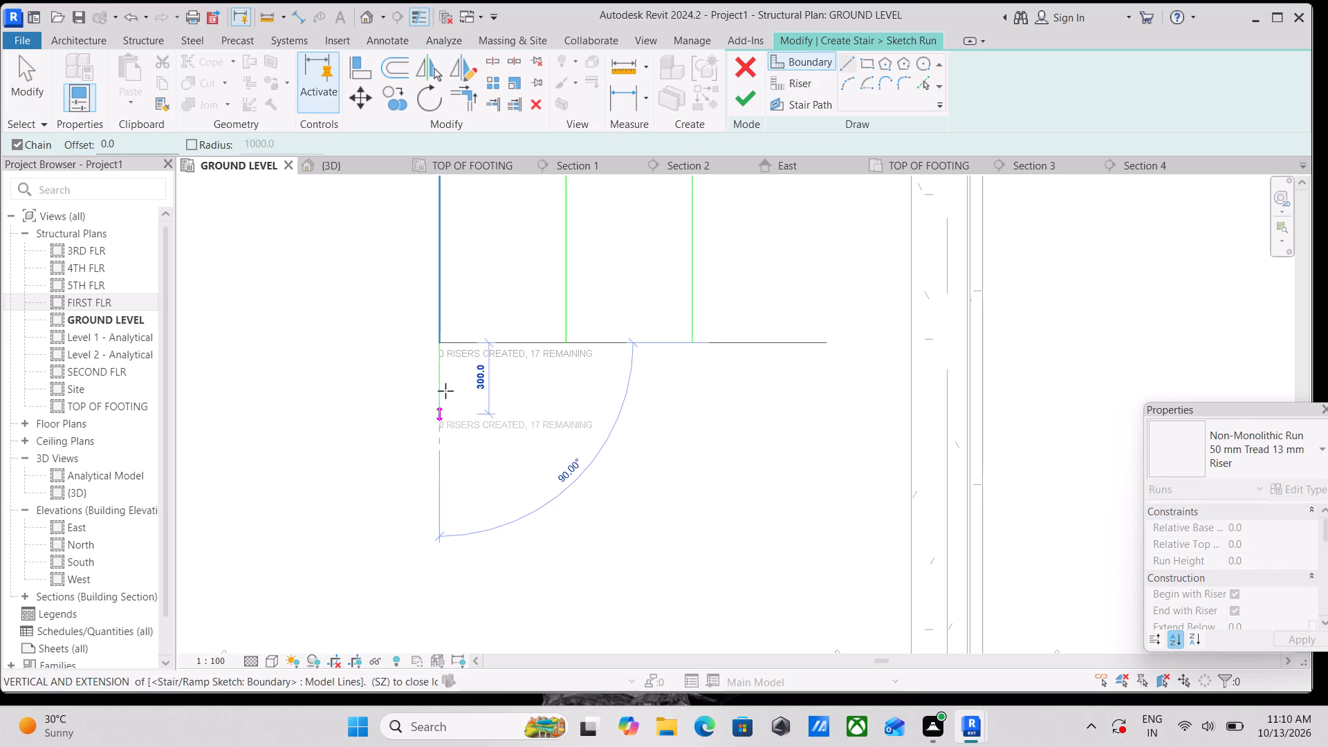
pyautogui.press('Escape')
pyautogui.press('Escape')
# Extend the west, middle and east boundary lines southward so their south ends finish at nearly the same level.
pyautogui.click(439, 305)
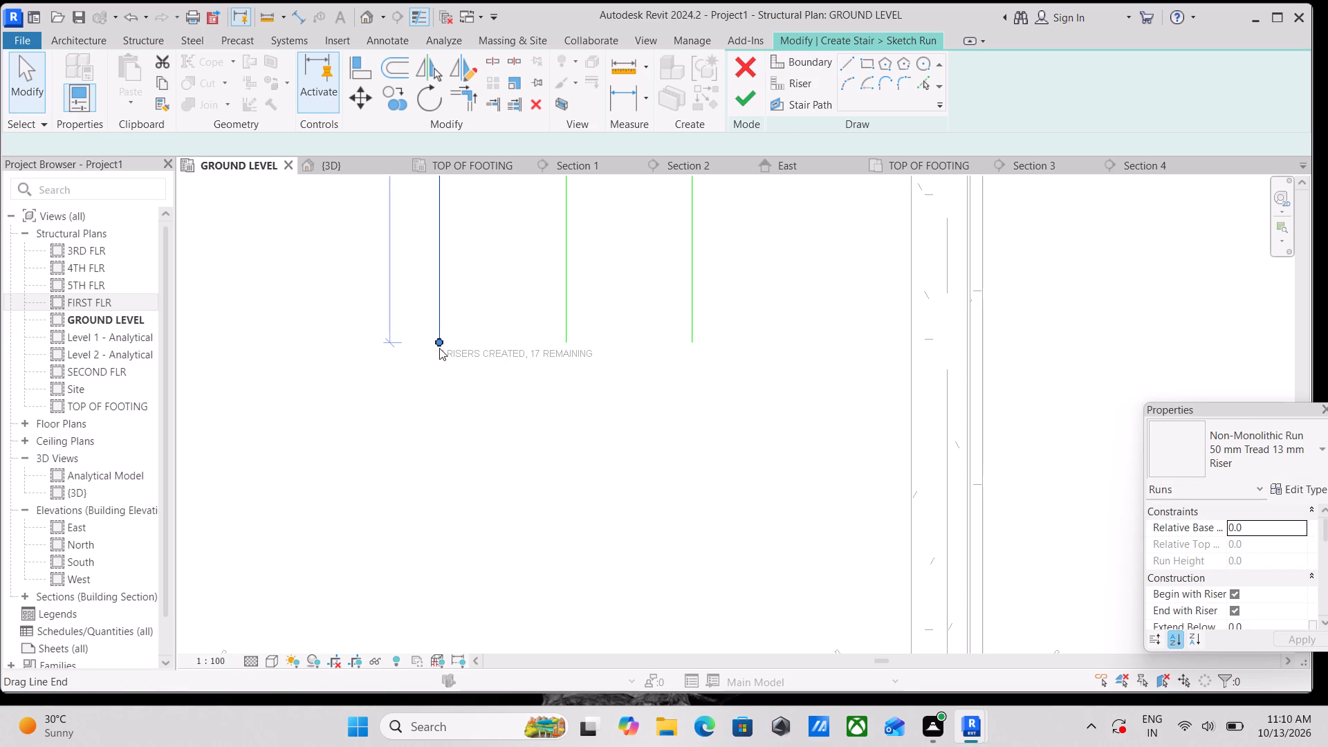
pyautogui.moveTo(441, 343); pyautogui.dragTo(430, 472)
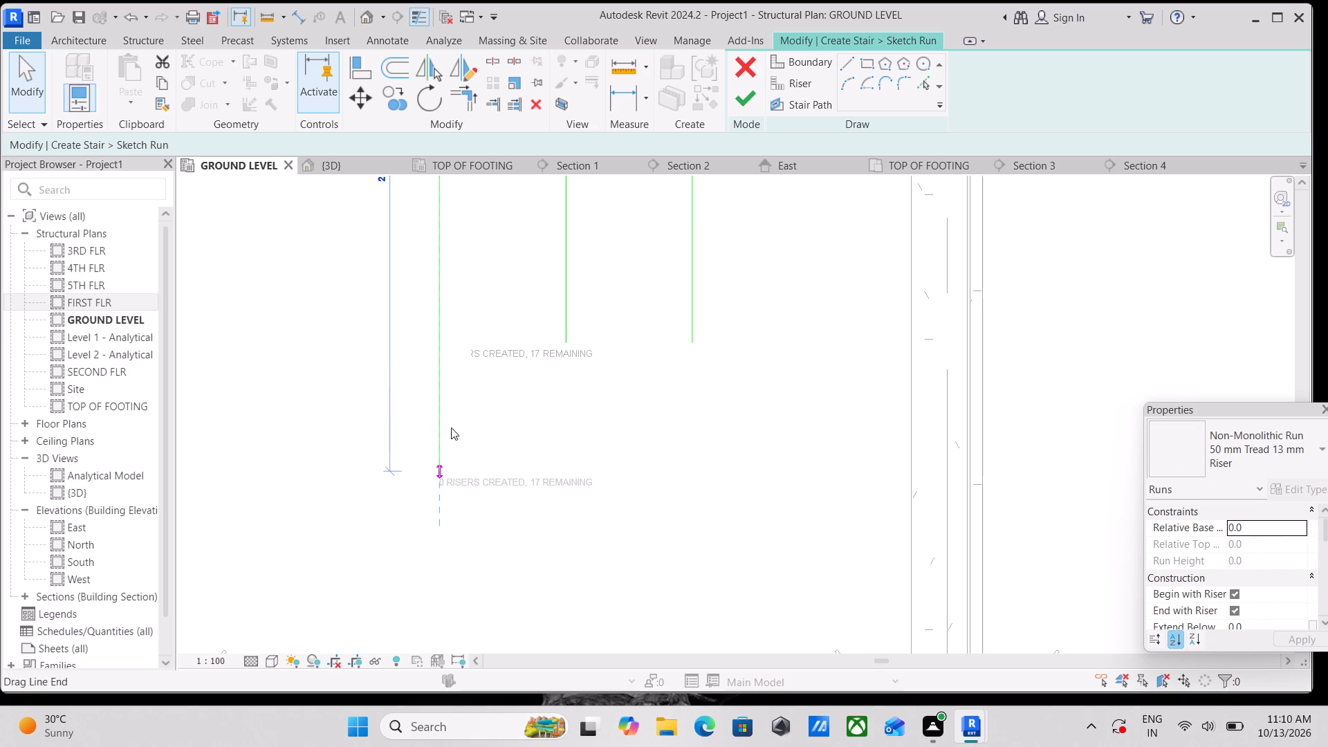
pyautogui.press('Escape')
pyautogui.click(570, 302)
pyautogui.scroll(-3, 570, 302)
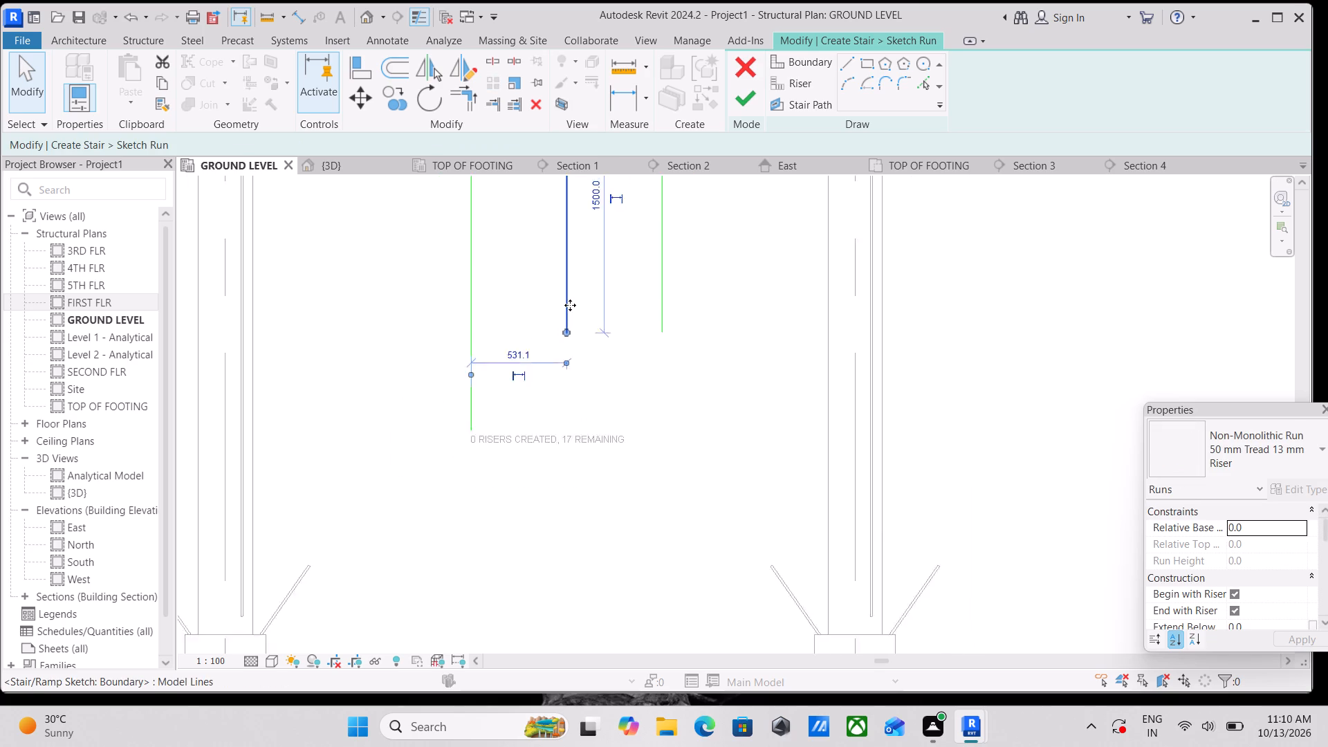
pyautogui.scroll(-3, 570, 305)
pyautogui.moveTo(570, 315); pyautogui.dragTo(566, 407, button='middle')
pyautogui.scroll(7, 566, 431)
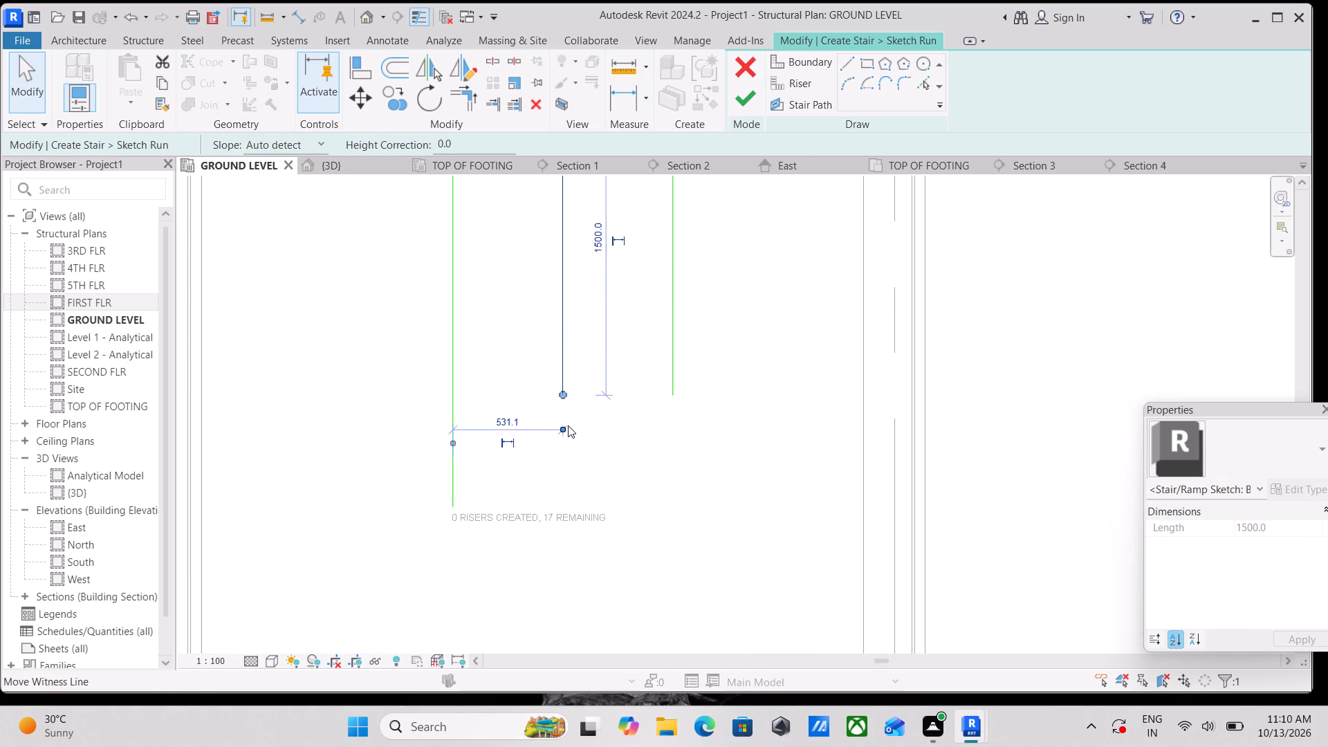
pyautogui.moveTo(560, 382); pyautogui.dragTo(549, 500)
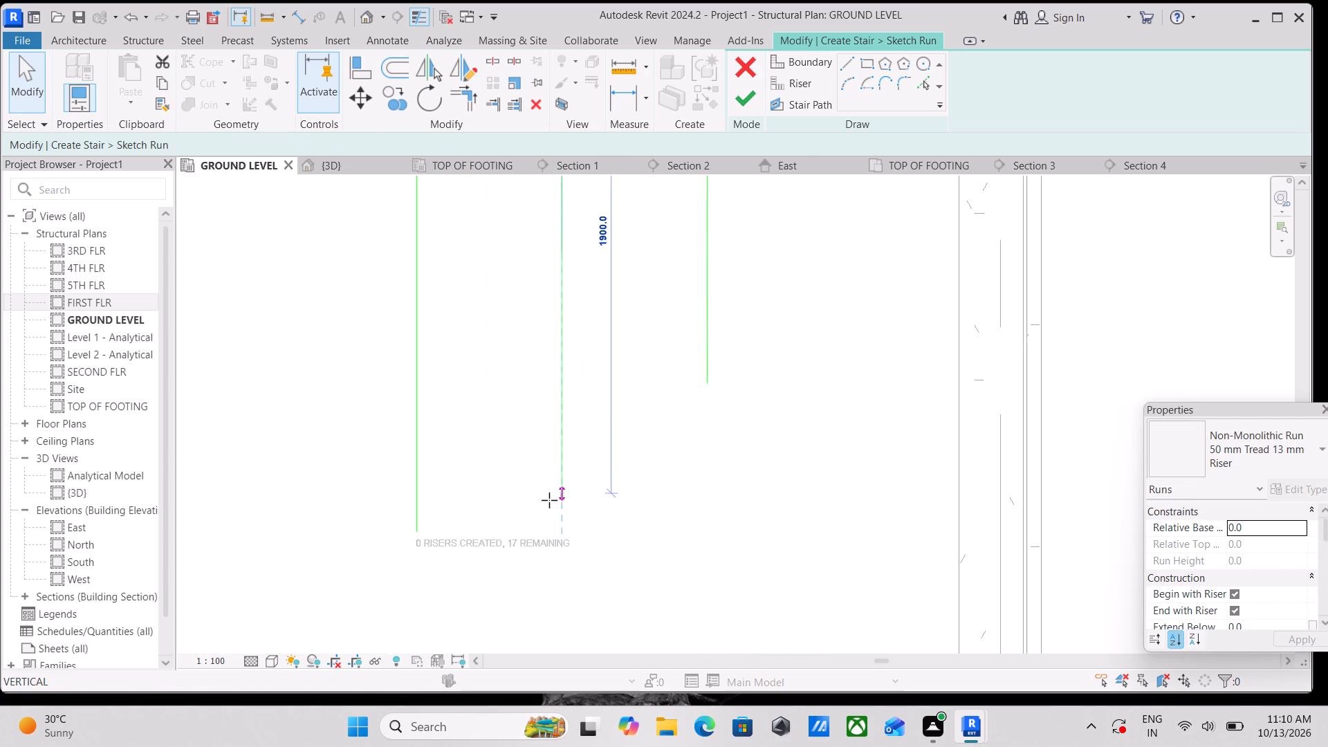
pyautogui.moveTo(549, 500); pyautogui.dragTo(550, 522)
pyautogui.press('Escape')
pyautogui.click(705, 364)
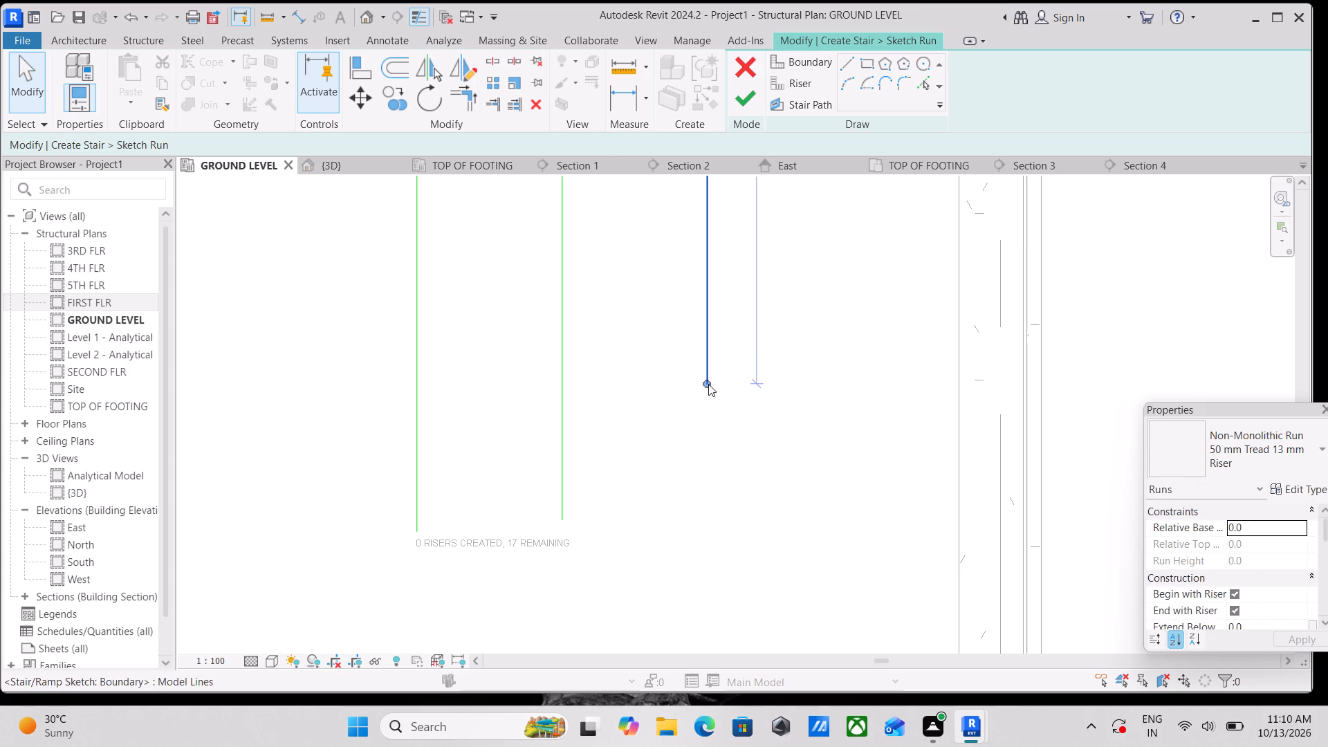
pyautogui.moveTo(708, 382); pyautogui.dragTo(708, 508)
pyautogui.press('Escape')
# Draw a first riser about 531 mm long from the extended west boundary's south end to the middle boundary line's south end.
pyautogui.scroll(-6, 674, 399)
pyautogui.moveTo(656, 389); pyautogui.dragTo(644, 478, button='middle')
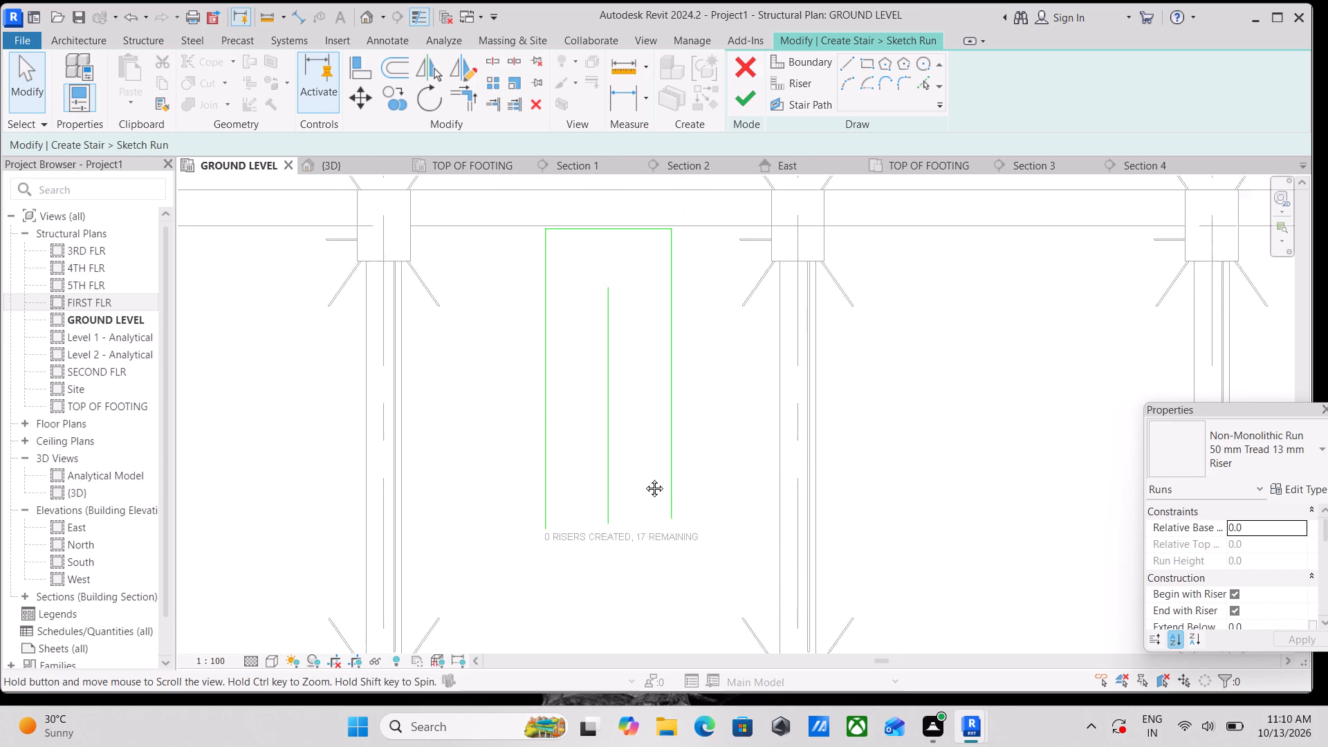
pyautogui.moveTo(644, 478); pyautogui.dragTo(644, 479, button='middle')
pyautogui.moveTo(627, 443); pyautogui.dragTo(622, 333, button='middle')
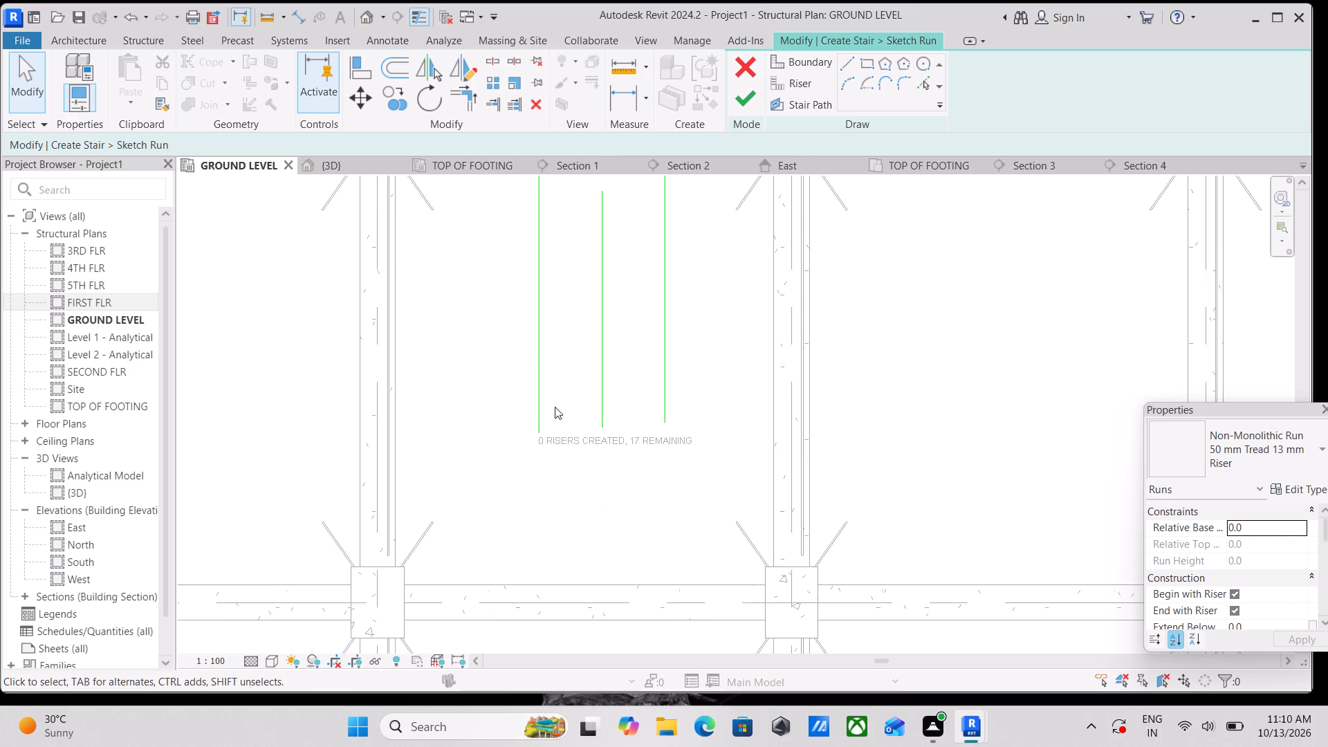
pyautogui.scroll(2, 555, 407)
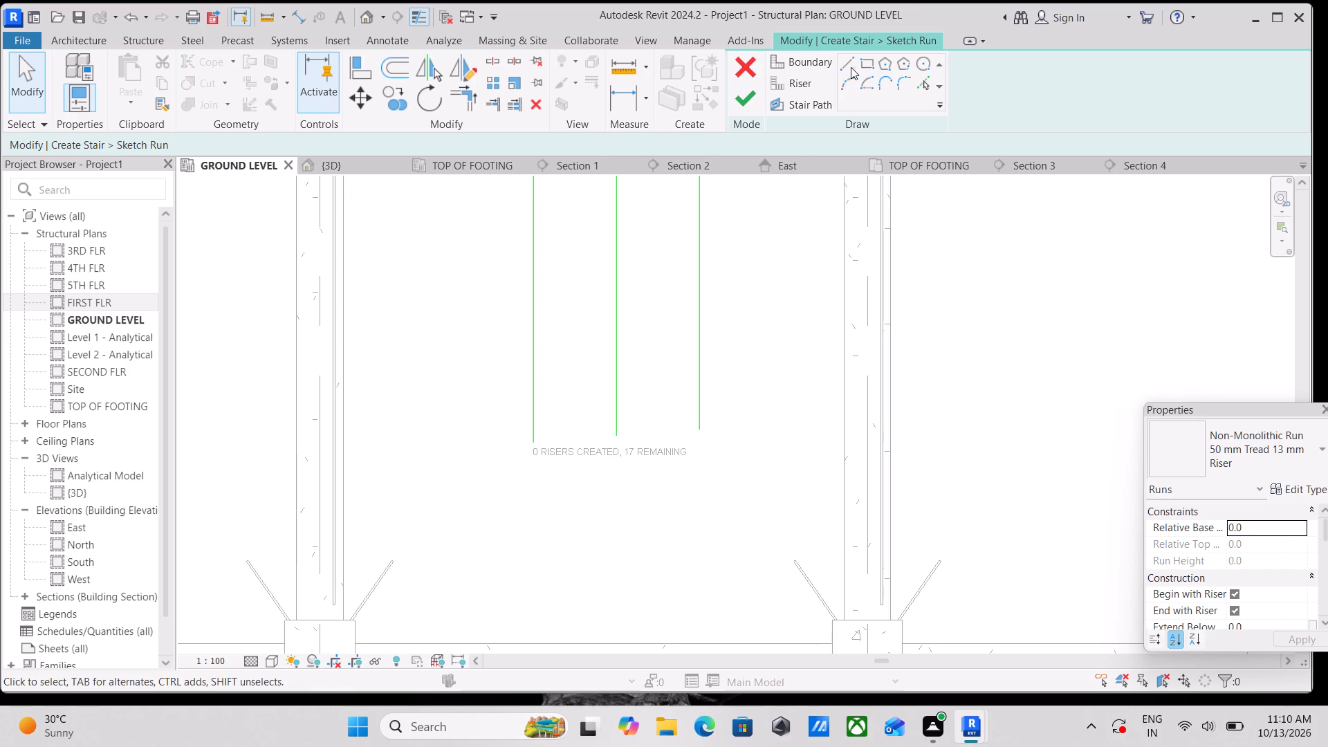
pyautogui.click(797, 81)
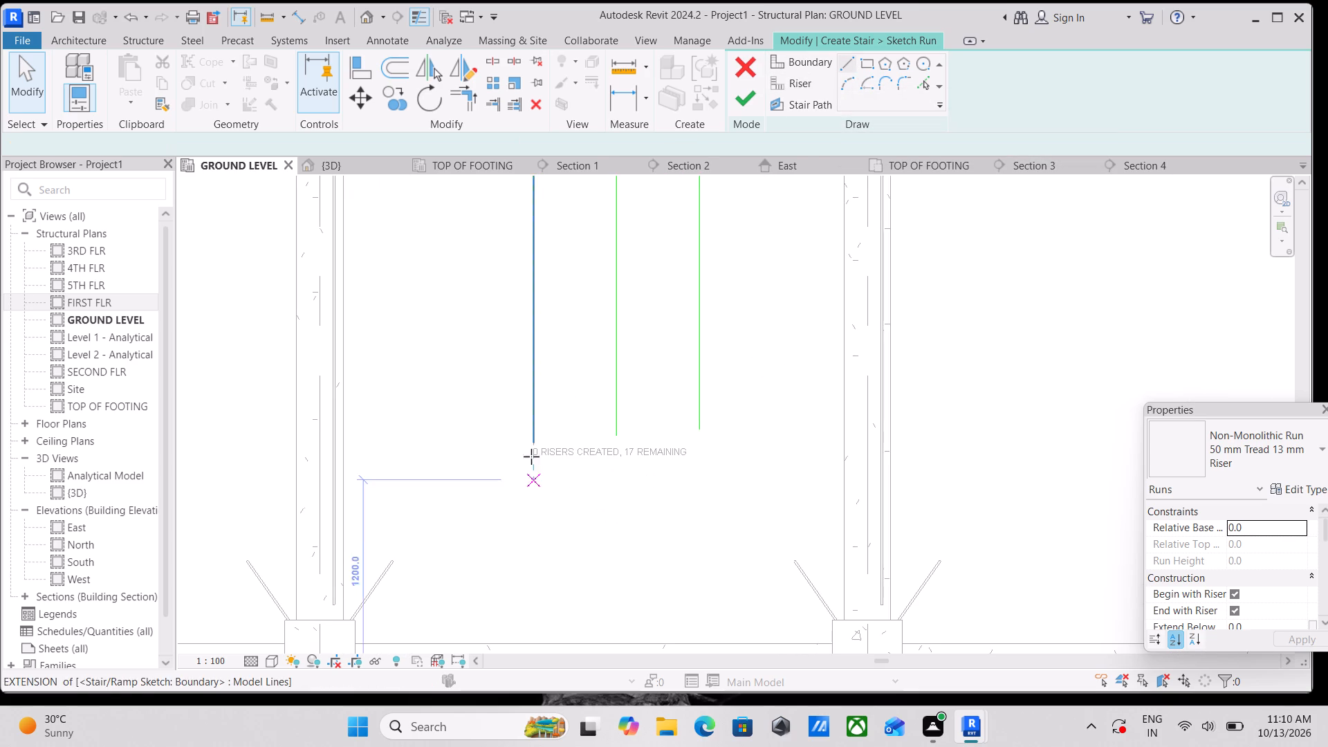
pyautogui.click(533, 439)
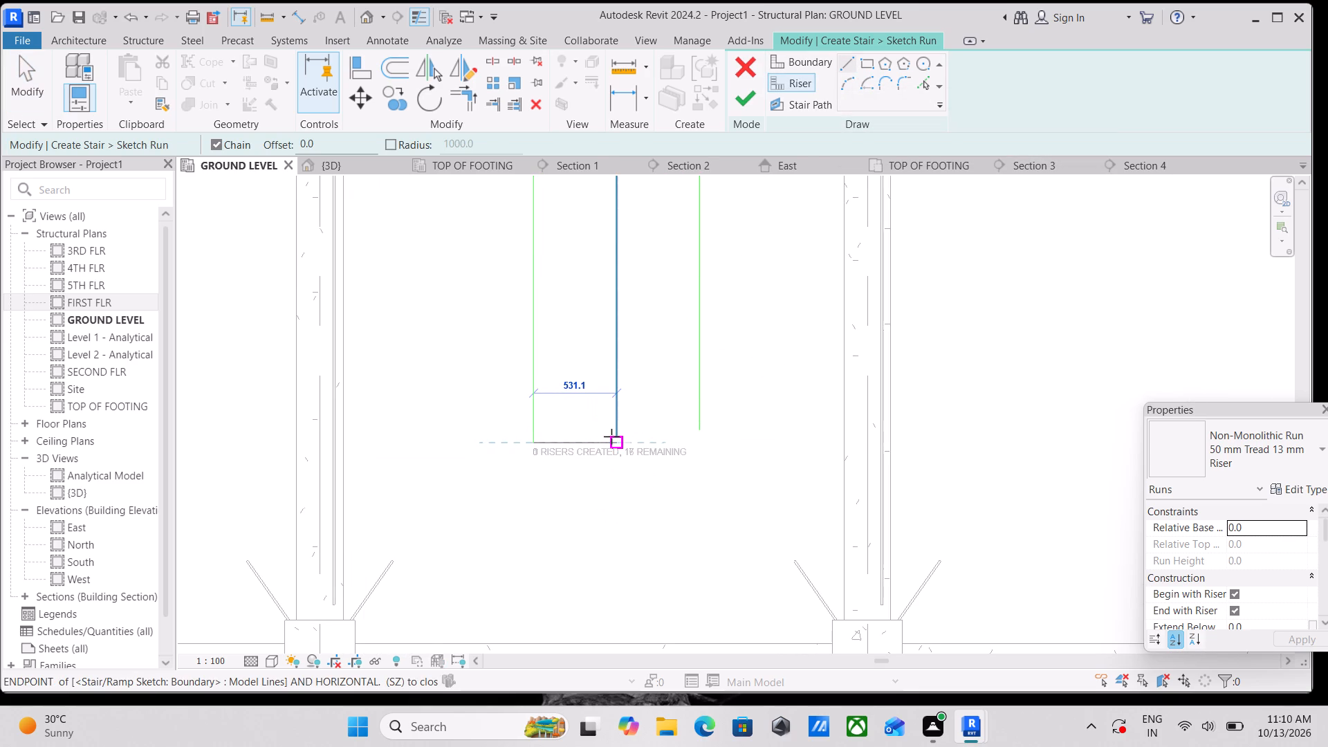
pyautogui.click(614, 438)
pyautogui.press('Escape')
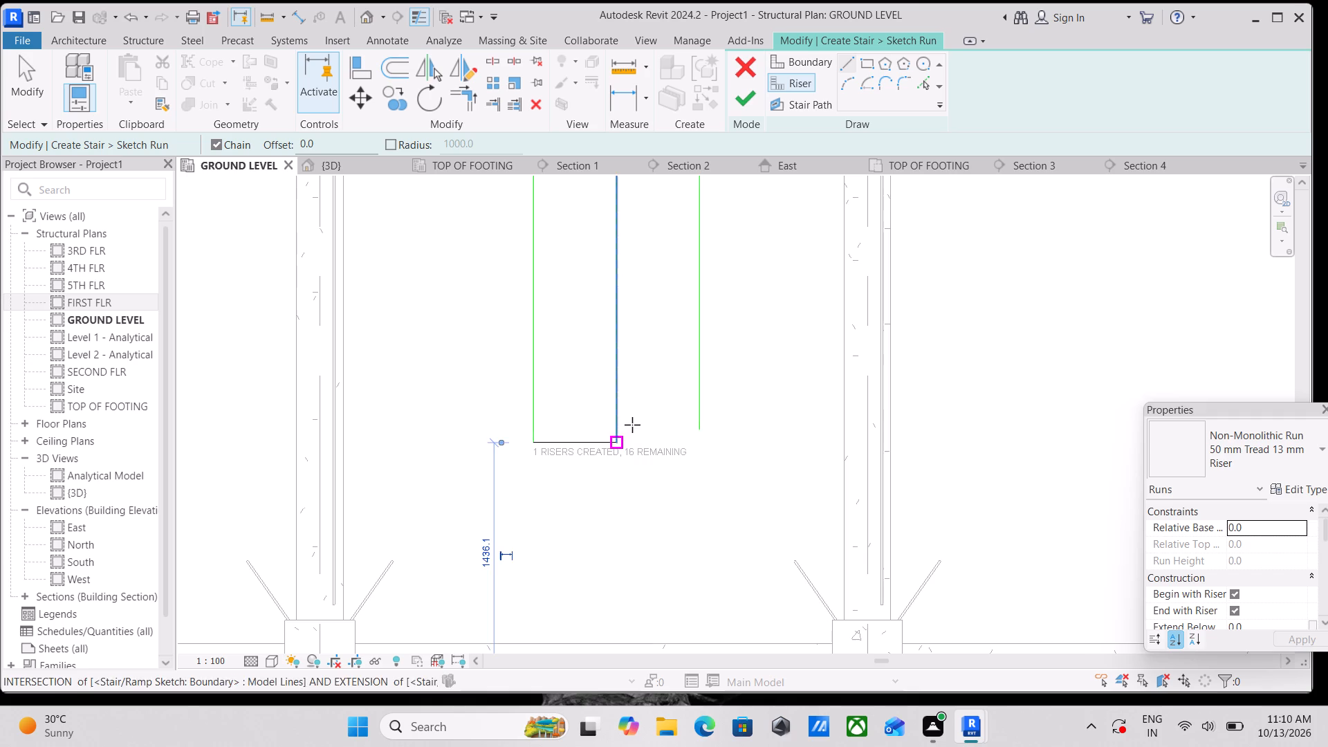
# With Pick Lines and a 10" offset, add risers northward from the first riser in the west half.
pyautogui.scroll(12, 634, 423)
pyautogui.scroll(2, 571, 464)
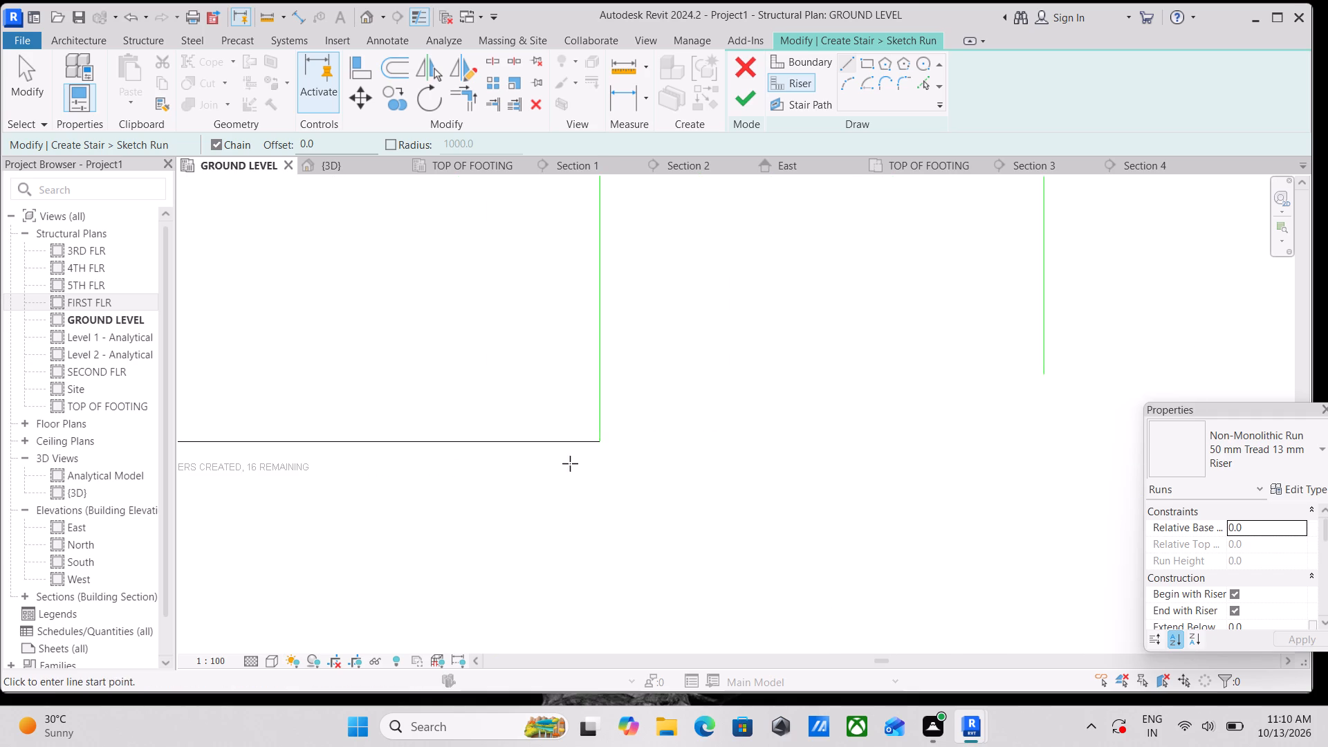
pyautogui.moveTo(317, 141); pyautogui.dragTo(281, 148)
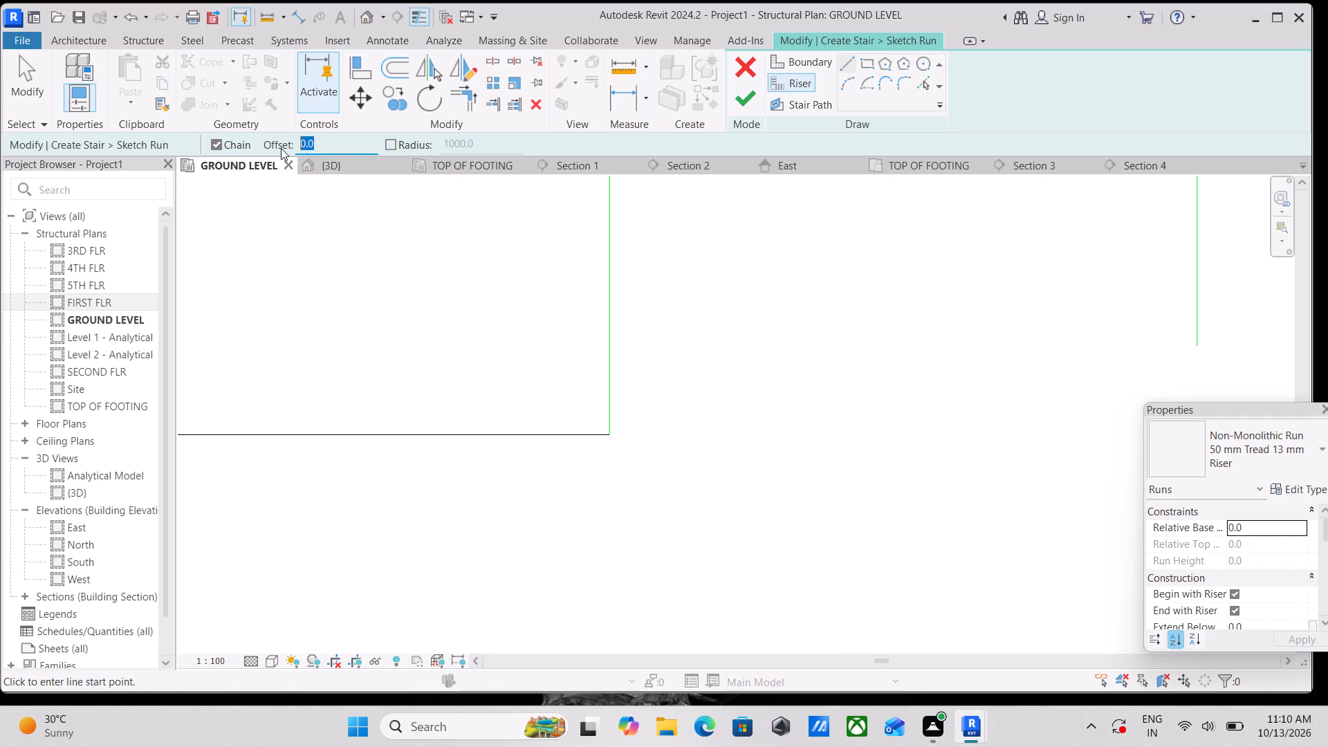
pyautogui.write('10')
pyautogui.hotkey('shift', '"')
pyautogui.press('Return')
pyautogui.click(925, 84)
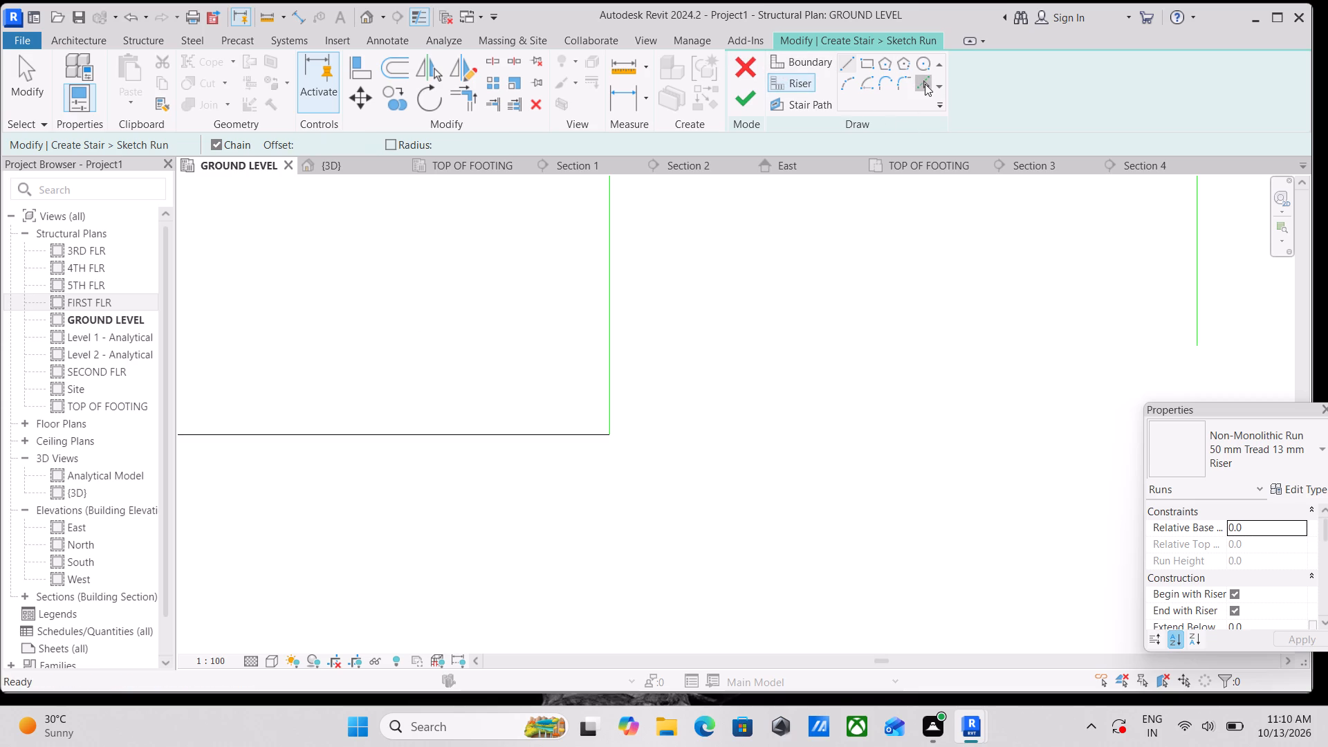
pyautogui.scroll(-2, 463, 284)
pyautogui.moveTo(463, 284); pyautogui.dragTo(831, 299, button='middle')
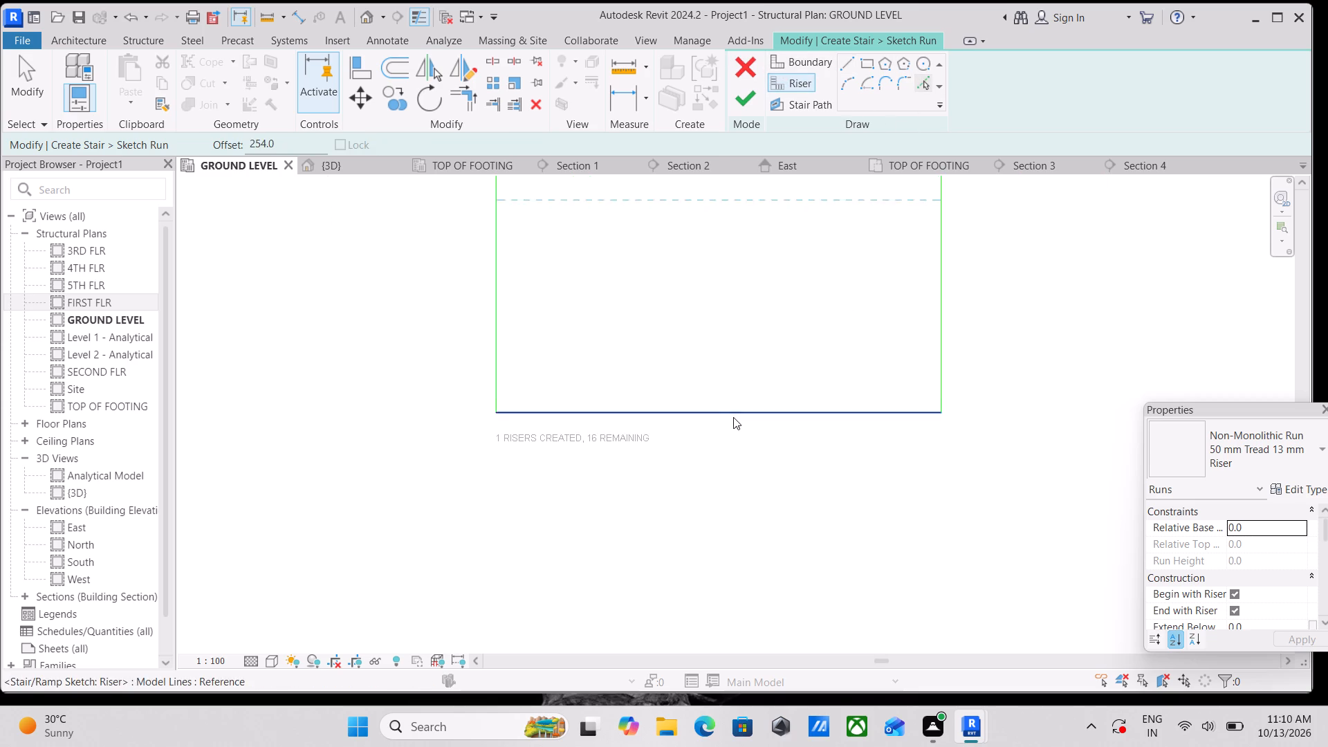
pyautogui.scroll(-4, 720, 412)
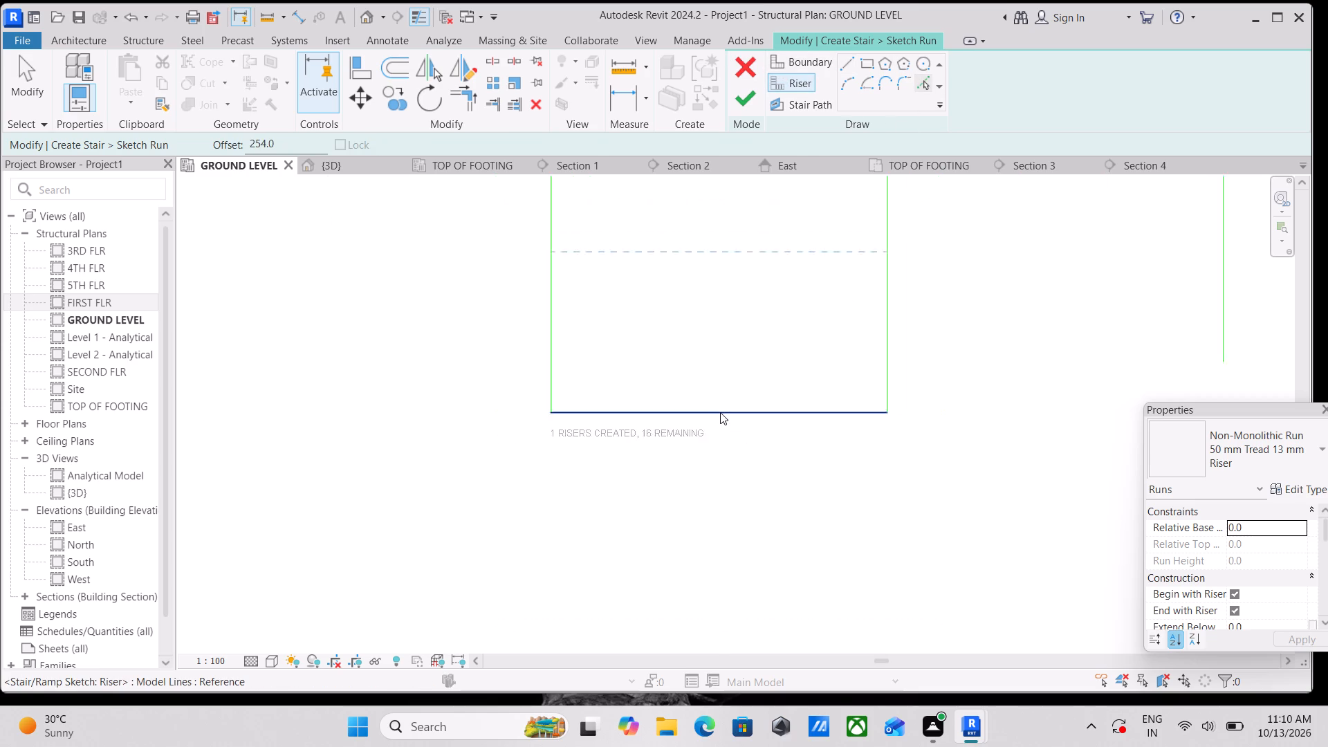
pyautogui.scroll(-2, 720, 412)
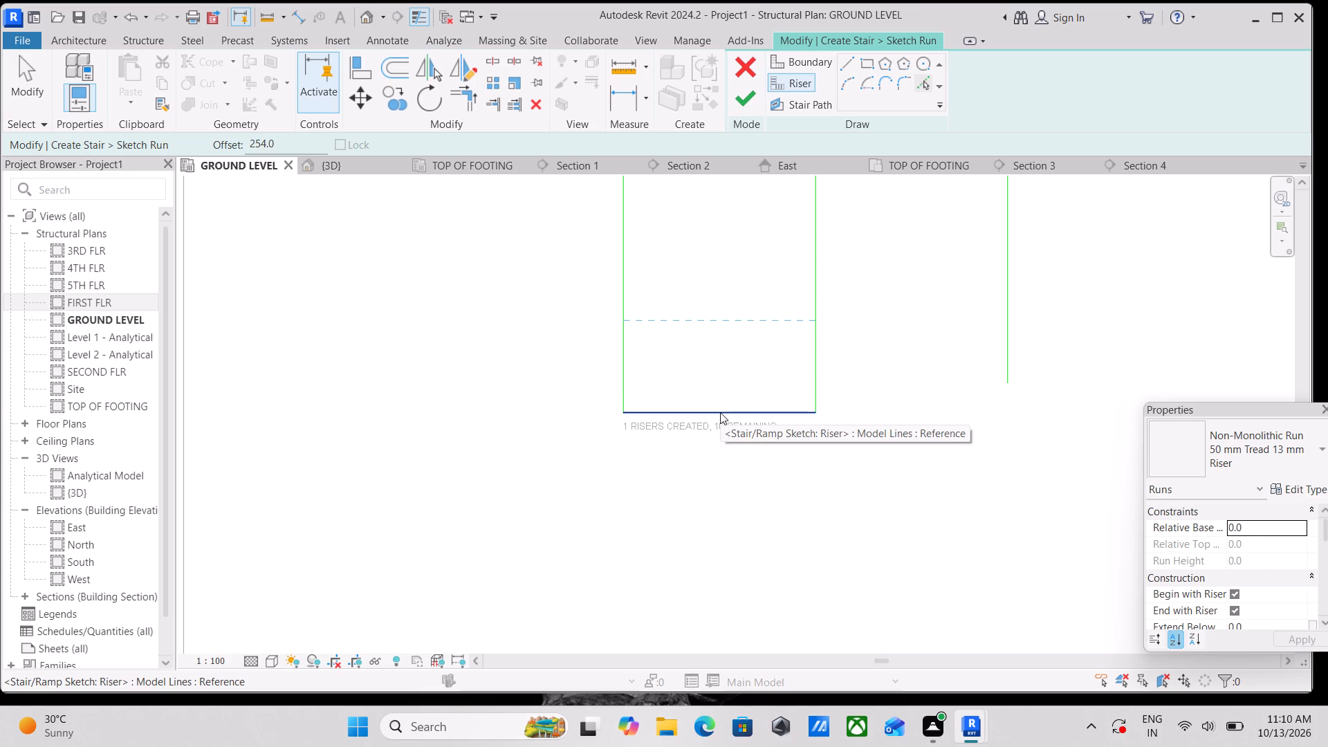
pyautogui.click(720, 412)
pyautogui.click(713, 321)
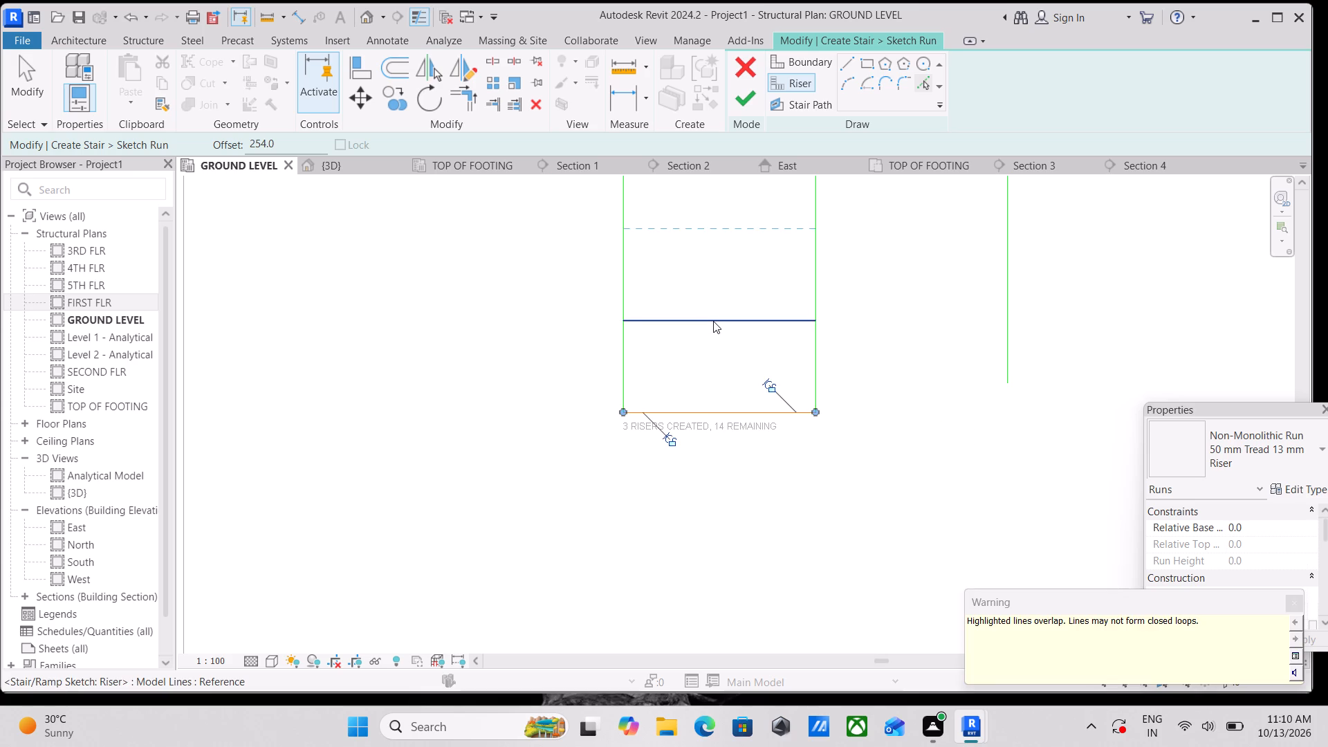
pyautogui.scroll(-1, 713, 321)
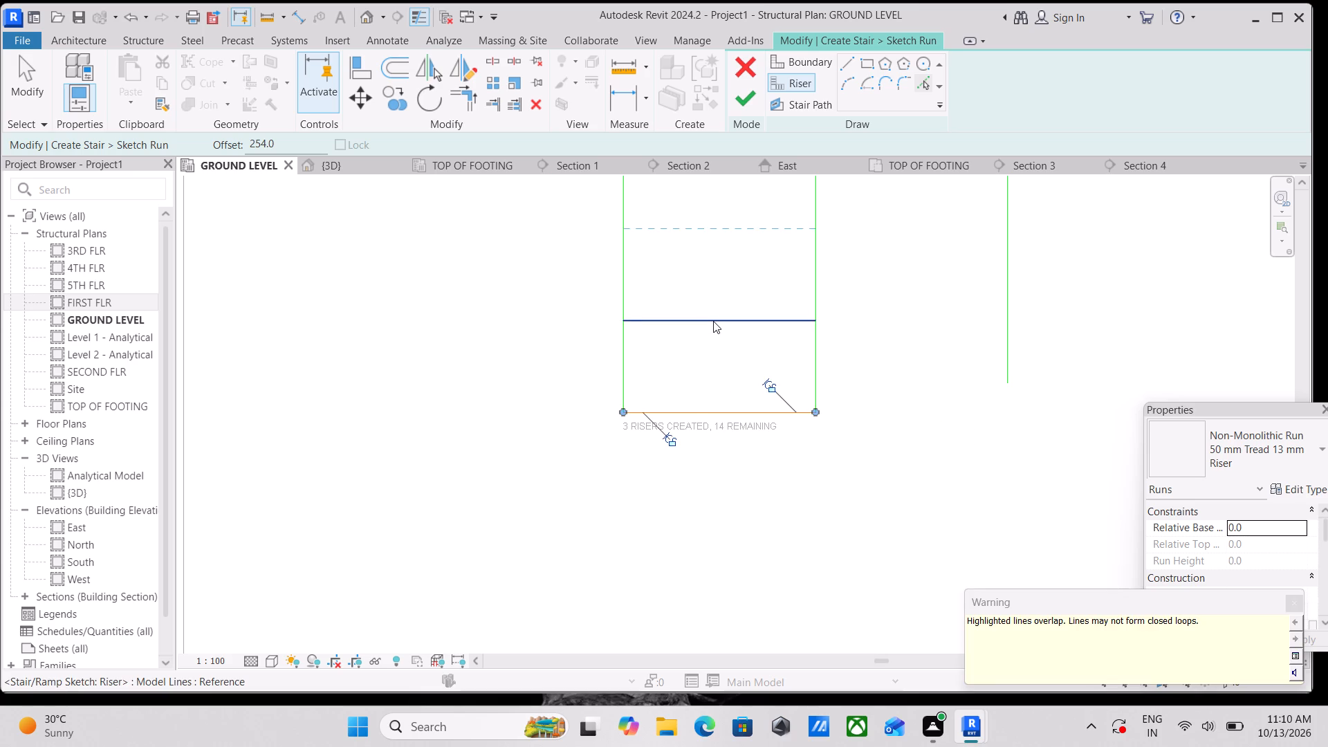
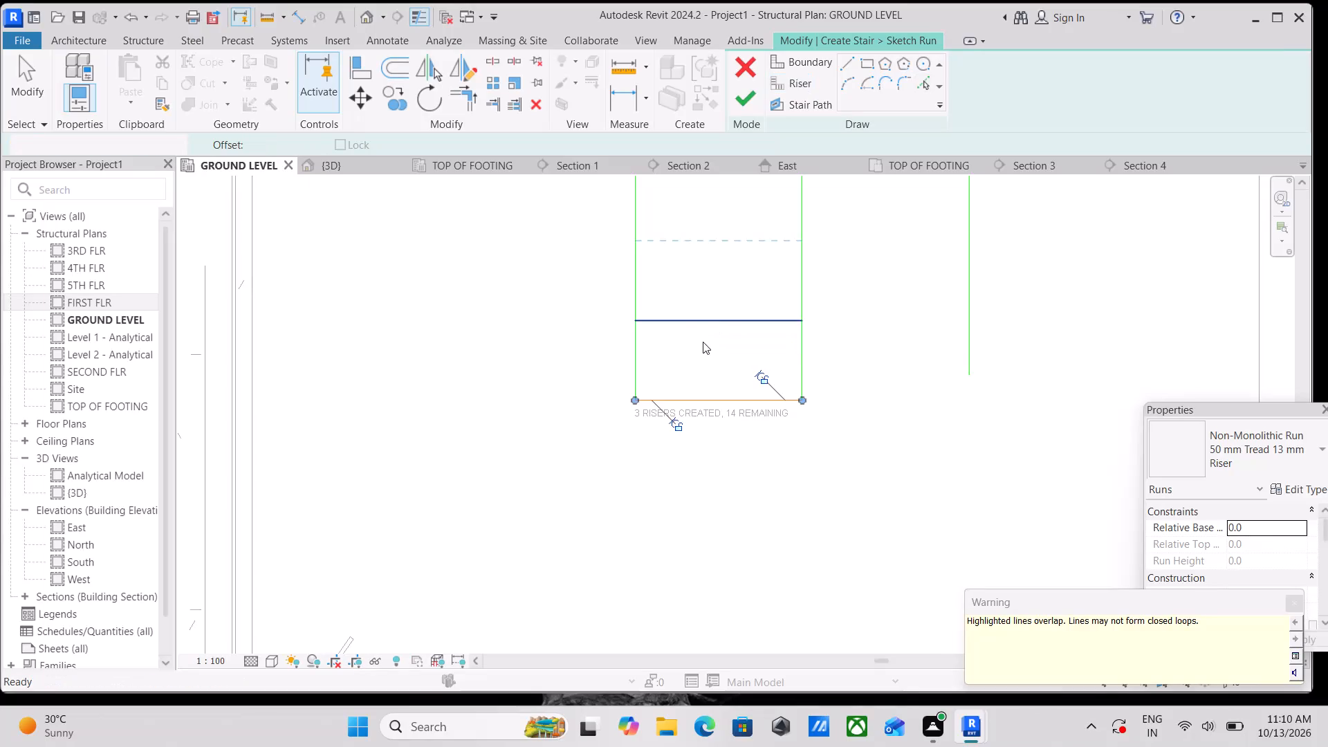
# Undo the latest risers in the west half of the run sketch, including the first one at the south end.
pyautogui.hotkey('ctrl', 'z')
pyautogui.hotkey('ctrl', 'z')
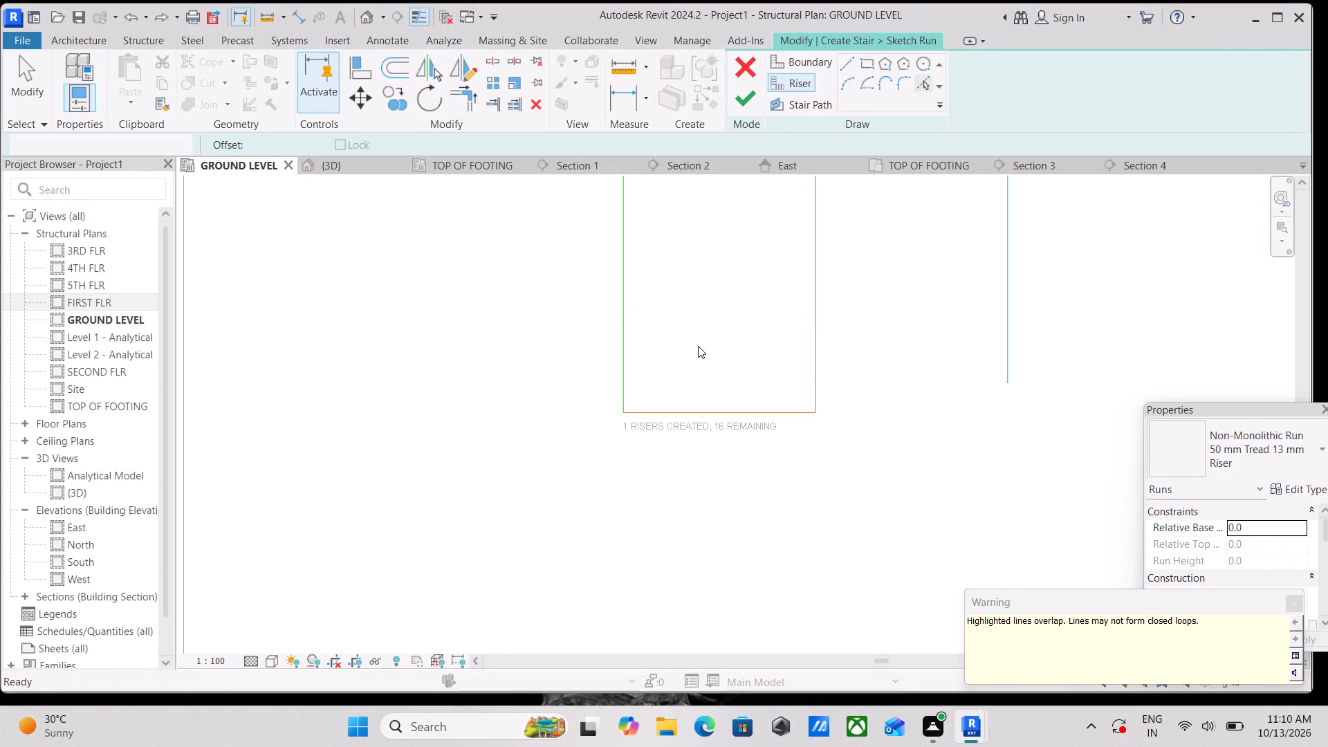
pyautogui.press('Escape')
pyautogui.scroll(-3, 663, 324)
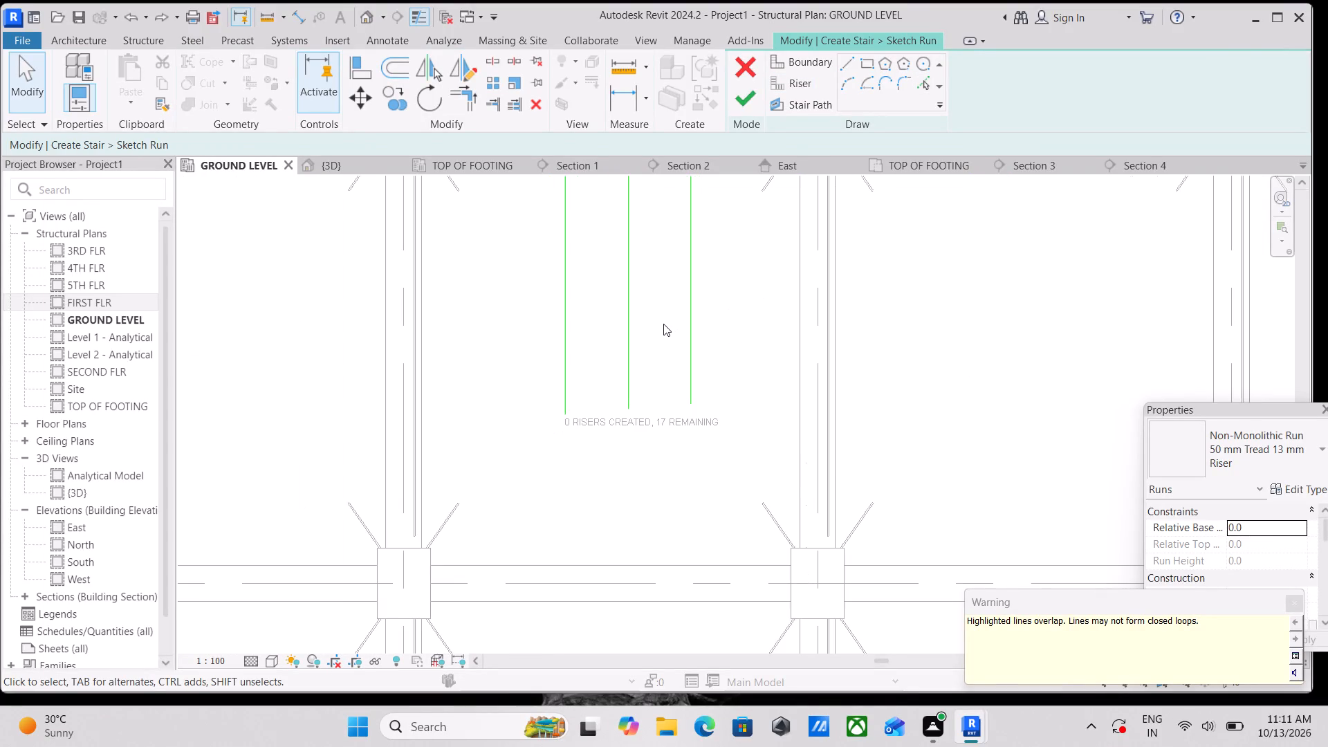
pyautogui.scroll(-4, 663, 324)
pyautogui.scroll(4, 659, 324)
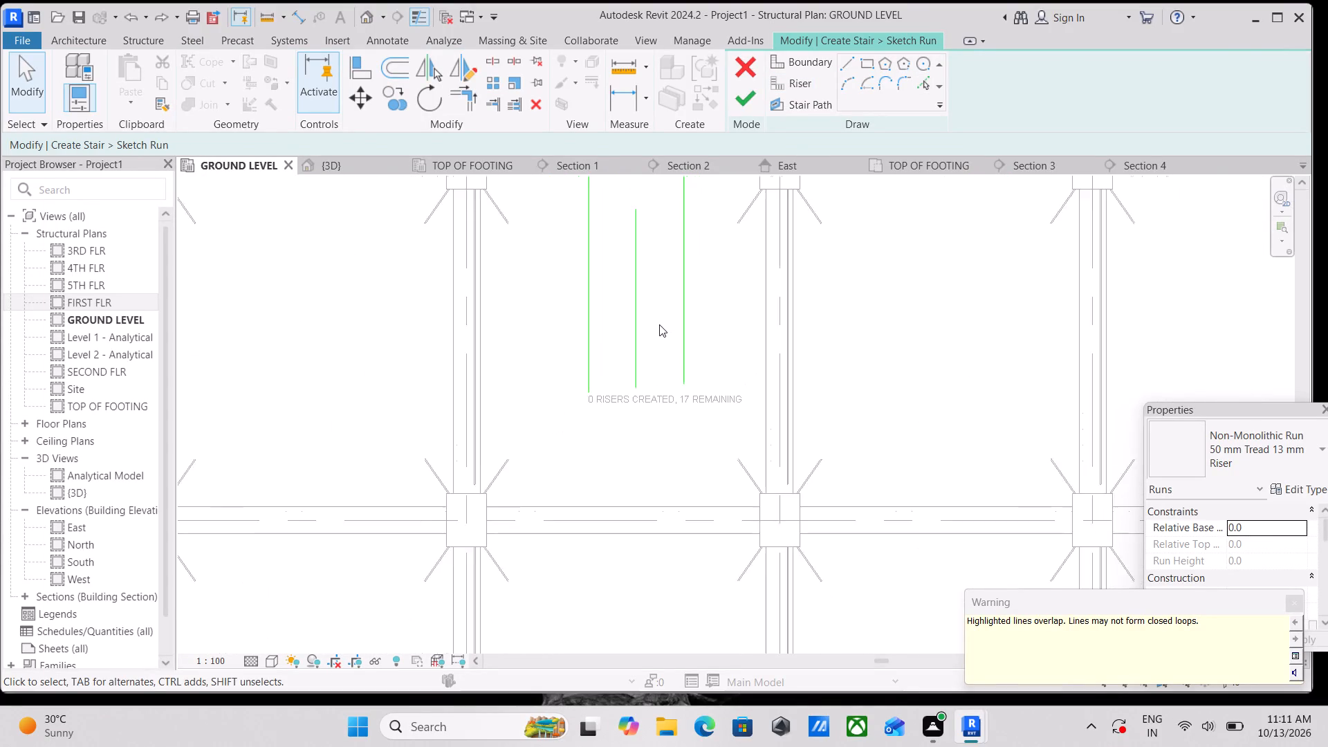
pyautogui.press('Escape')
# Stretch the west boundary line south to about 2960 mm and the middle one to about 2460 mm, and align the east boundary's south end with them.
pyautogui.scroll(4, 595, 320)
pyautogui.moveTo(597, 413); pyautogui.dragTo(596, 407, button='middle')
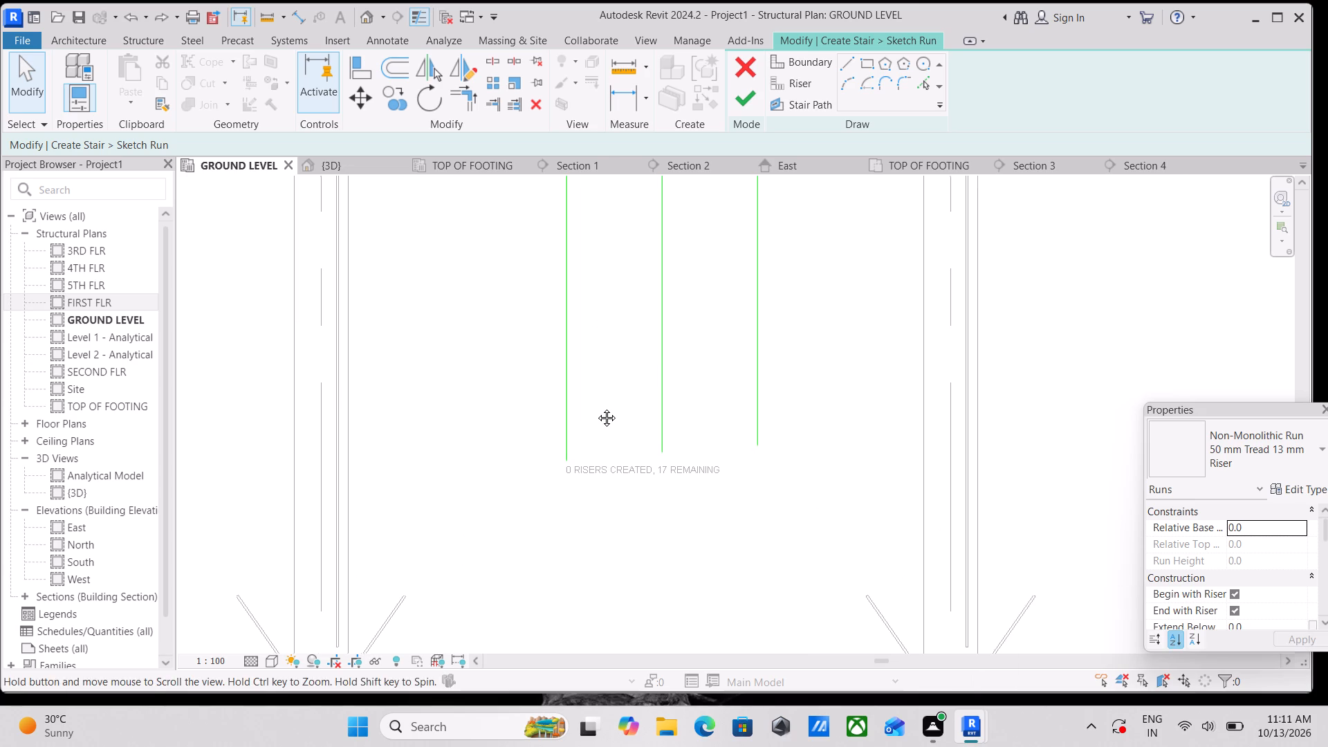
pyautogui.moveTo(596, 407); pyautogui.dragTo(594, 387, button='middle')
pyautogui.click(561, 400)
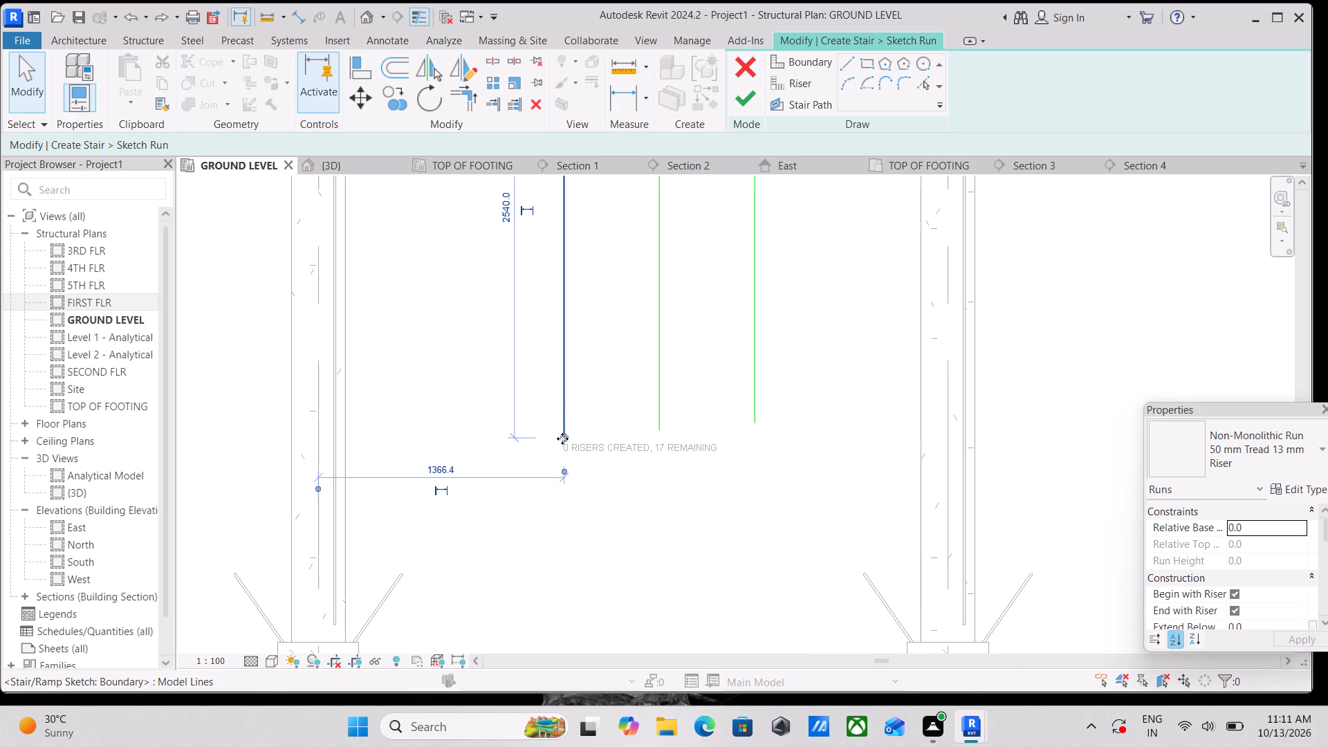
pyautogui.moveTo(566, 437); pyautogui.dragTo(562, 481)
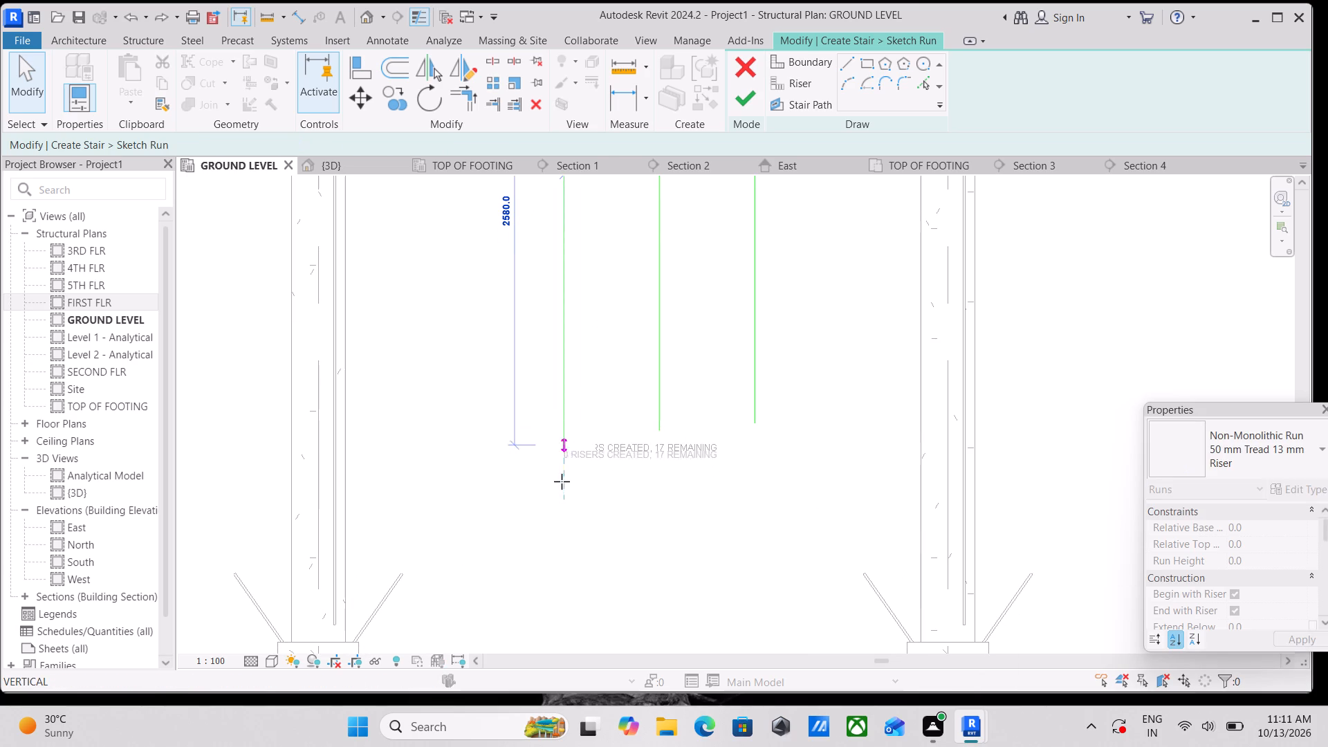
pyautogui.moveTo(562, 481); pyautogui.dragTo(562, 515)
pyautogui.press('Escape')
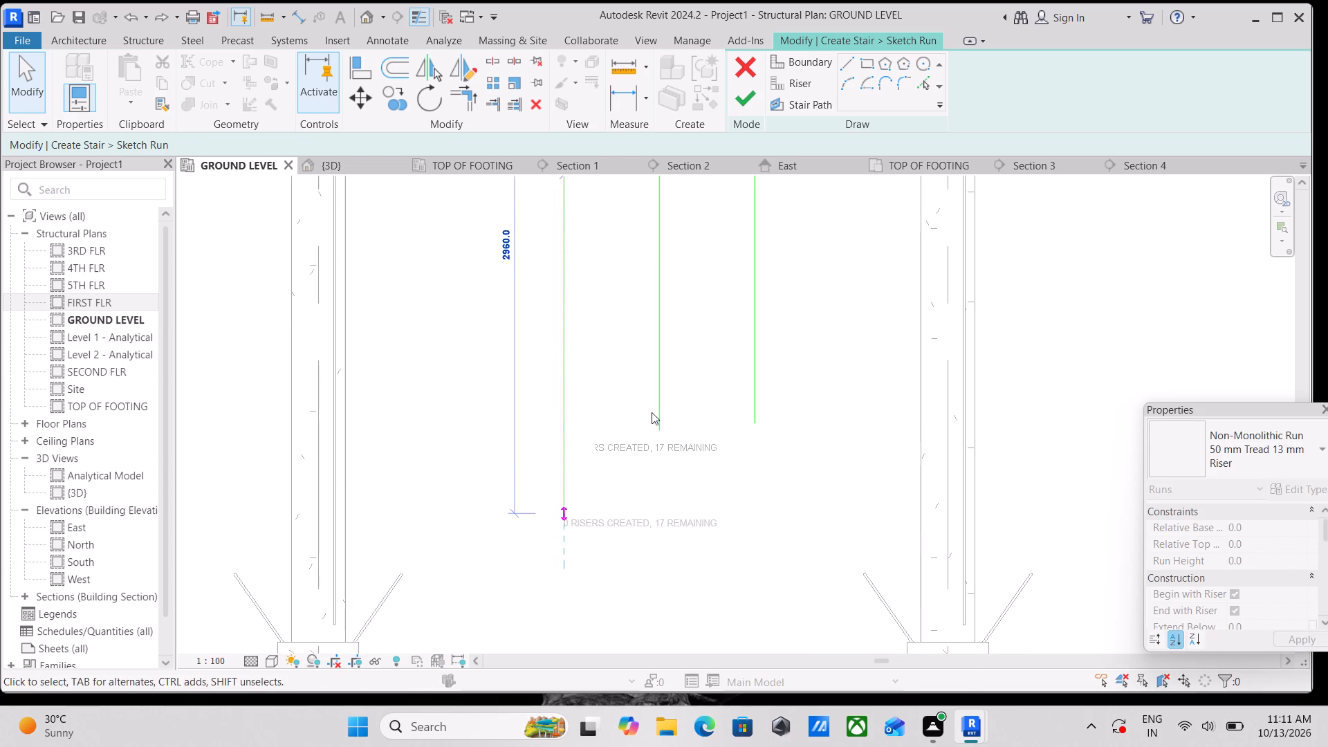
pyautogui.click(661, 398)
pyautogui.moveTo(658, 432); pyautogui.dragTo(658, 434)
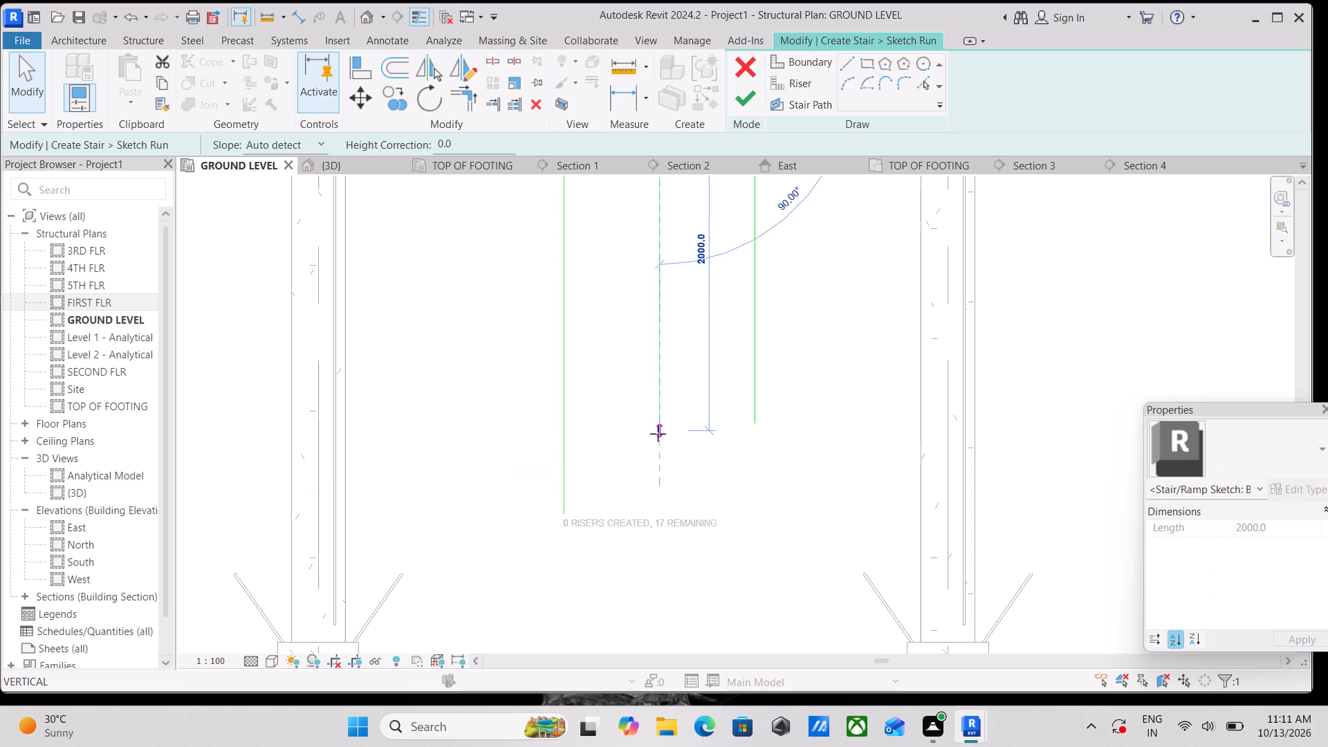
pyautogui.moveTo(658, 434); pyautogui.dragTo(658, 513)
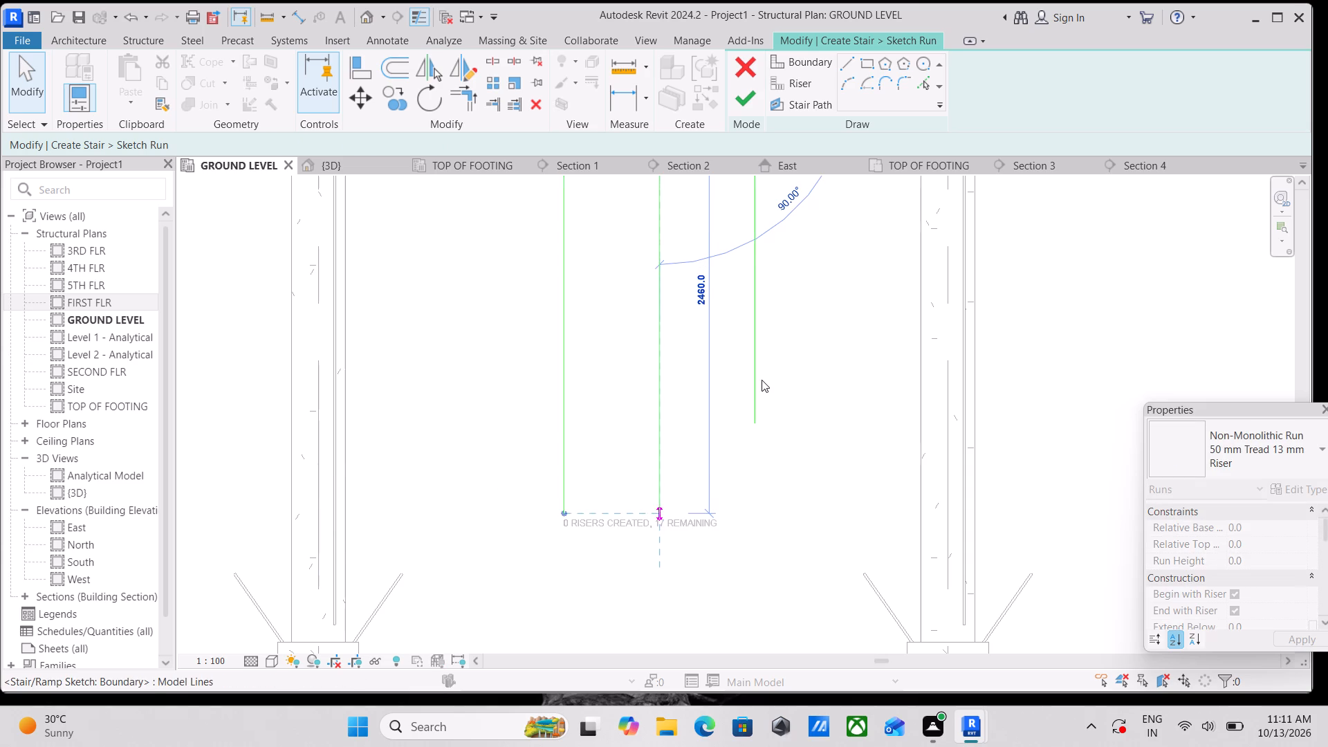
pyautogui.press('Escape')
pyautogui.click(753, 383)
pyautogui.moveTo(754, 421); pyautogui.dragTo(762, 513)
pyautogui.press('Escape')
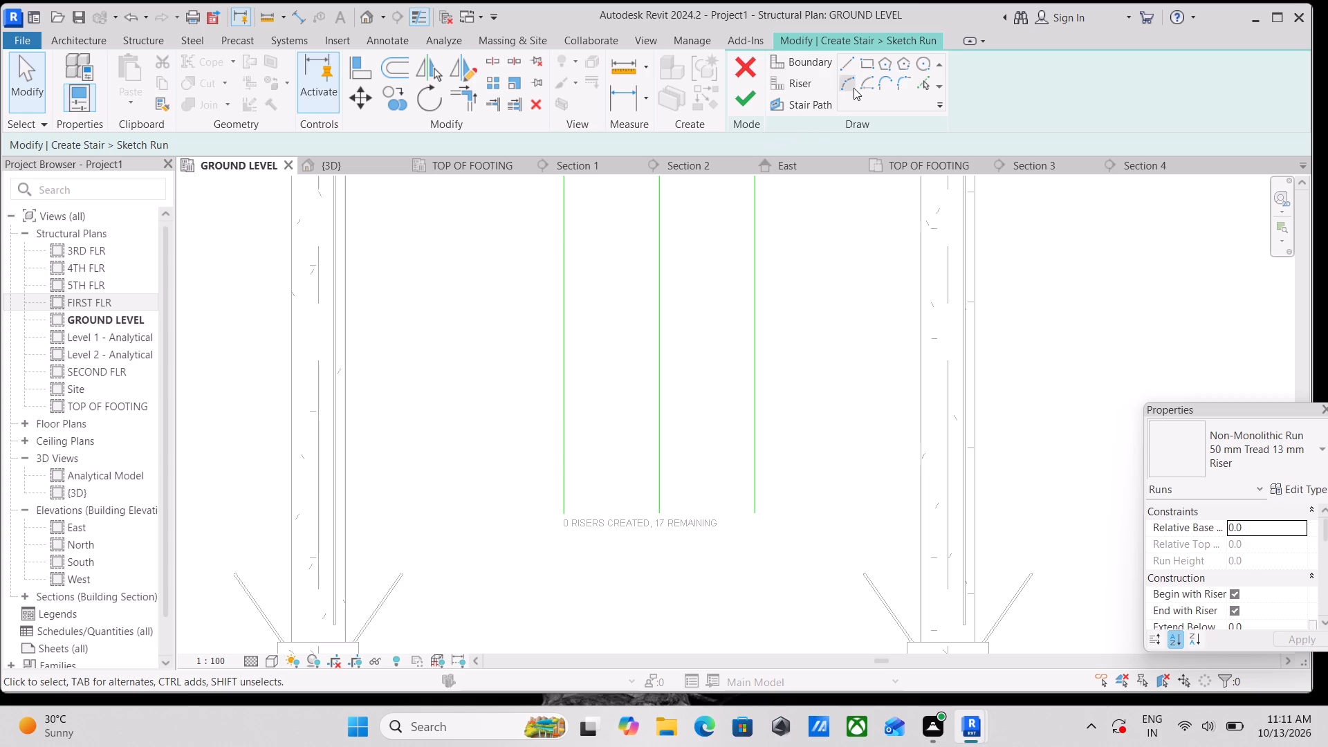
# Draw a first riser about 531 mm long between the south ends of the west and middle boundary lines.
pyautogui.click(843, 63)
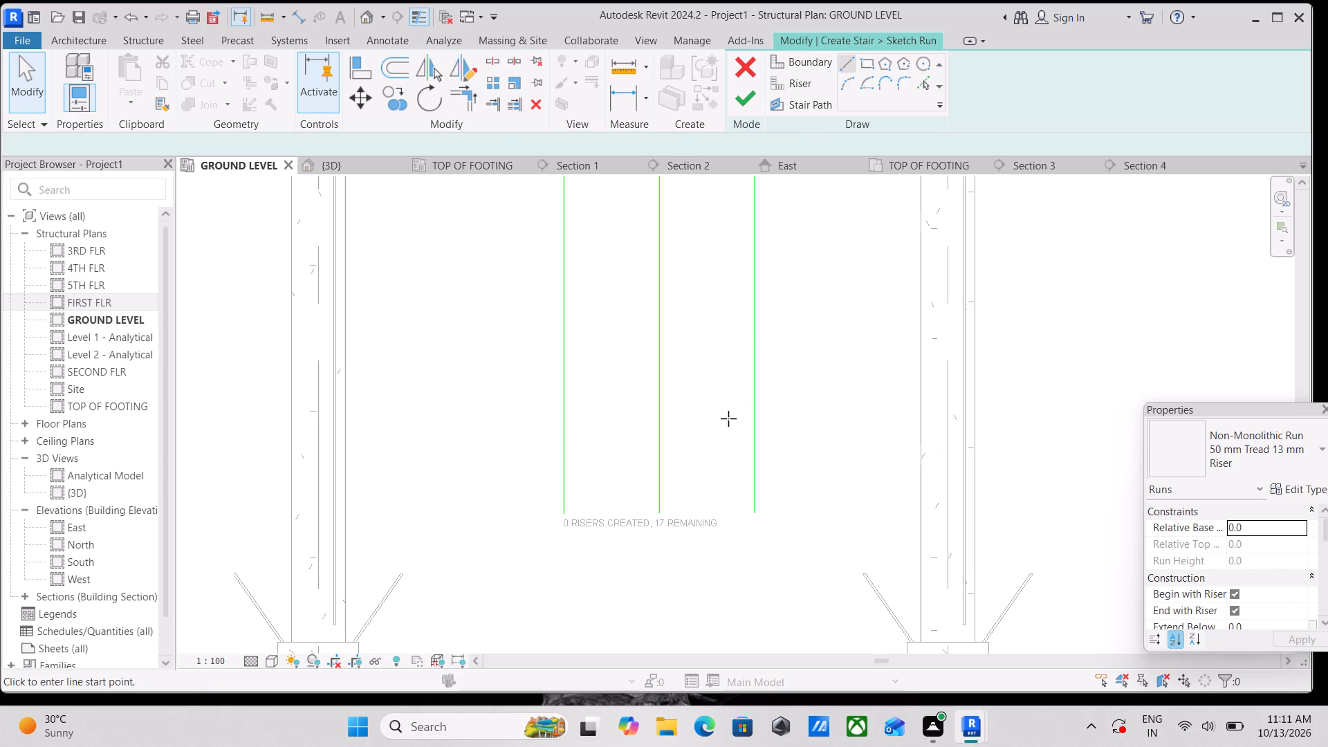
pyautogui.click(789, 78)
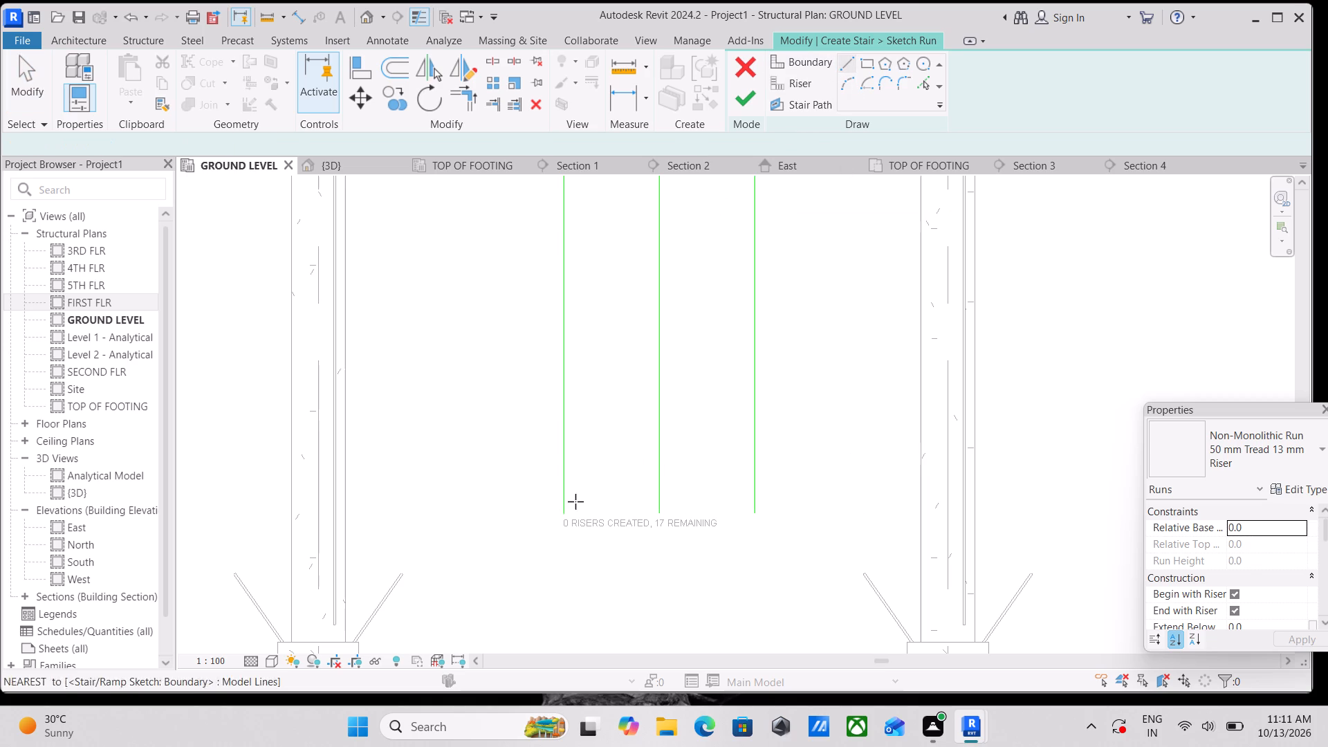
pyautogui.click(569, 514)
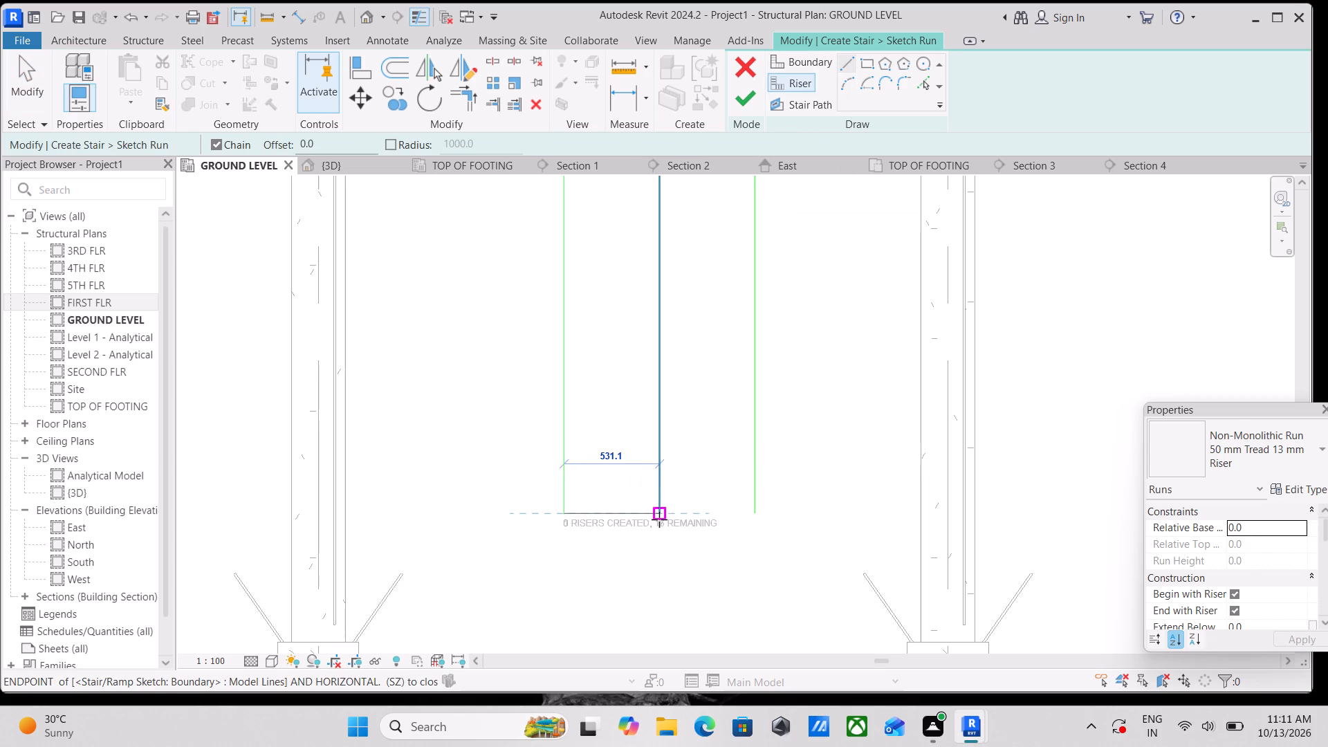
pyautogui.click(661, 519)
pyautogui.press('Escape')
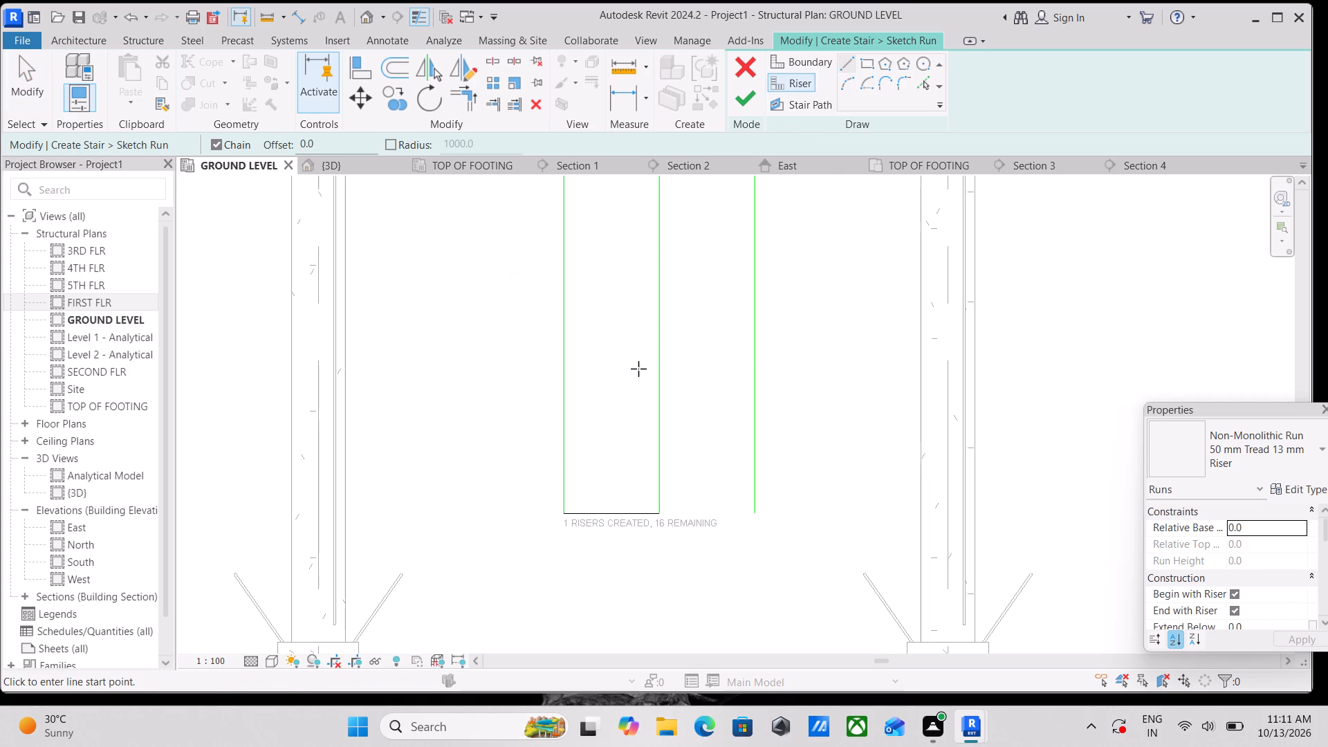
# With Pick Lines and a 10" offset, add four risers northward from the first riser in the west half.
pyautogui.scroll(-1, 625, 375)
pyautogui.moveTo(317, 142); pyautogui.dragTo(311, 145)
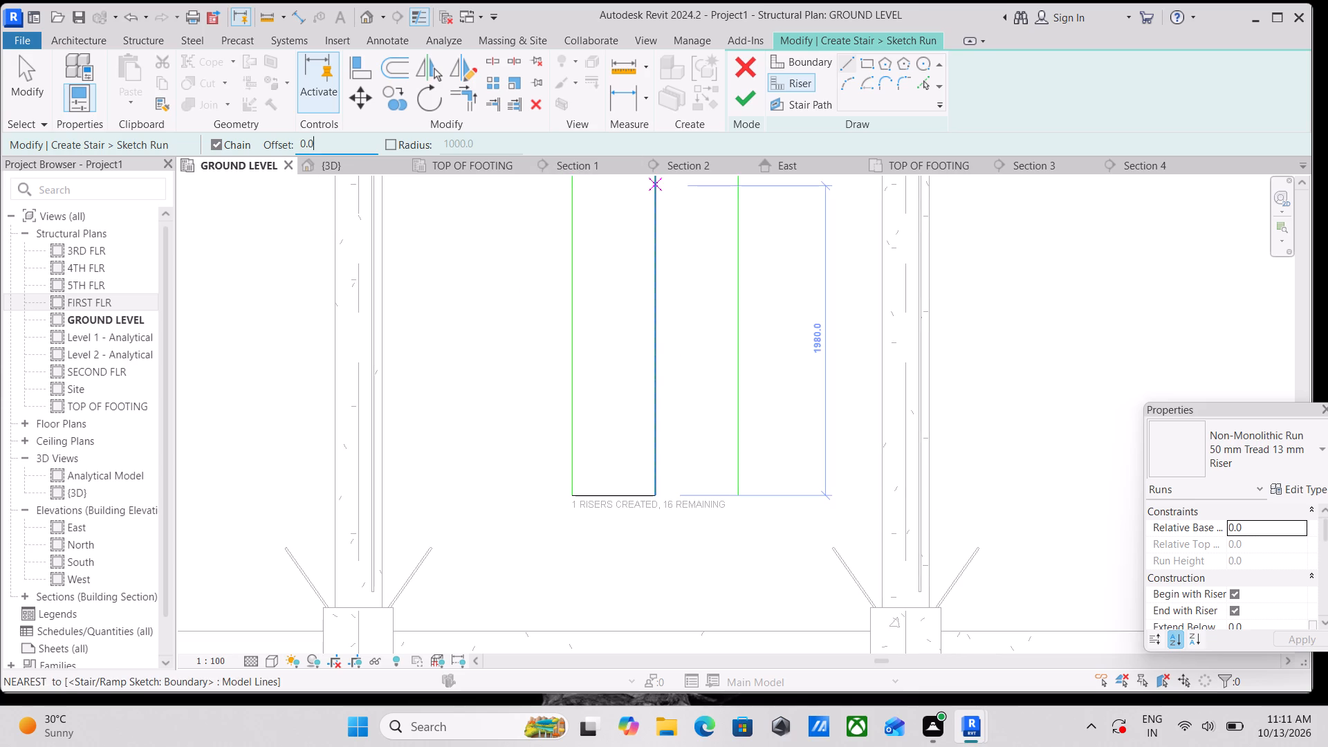
pyautogui.moveTo(311, 145); pyautogui.dragTo(264, 154)
pyautogui.write('10')
pyautogui.hotkey('shift', '"')
pyautogui.press('Return')
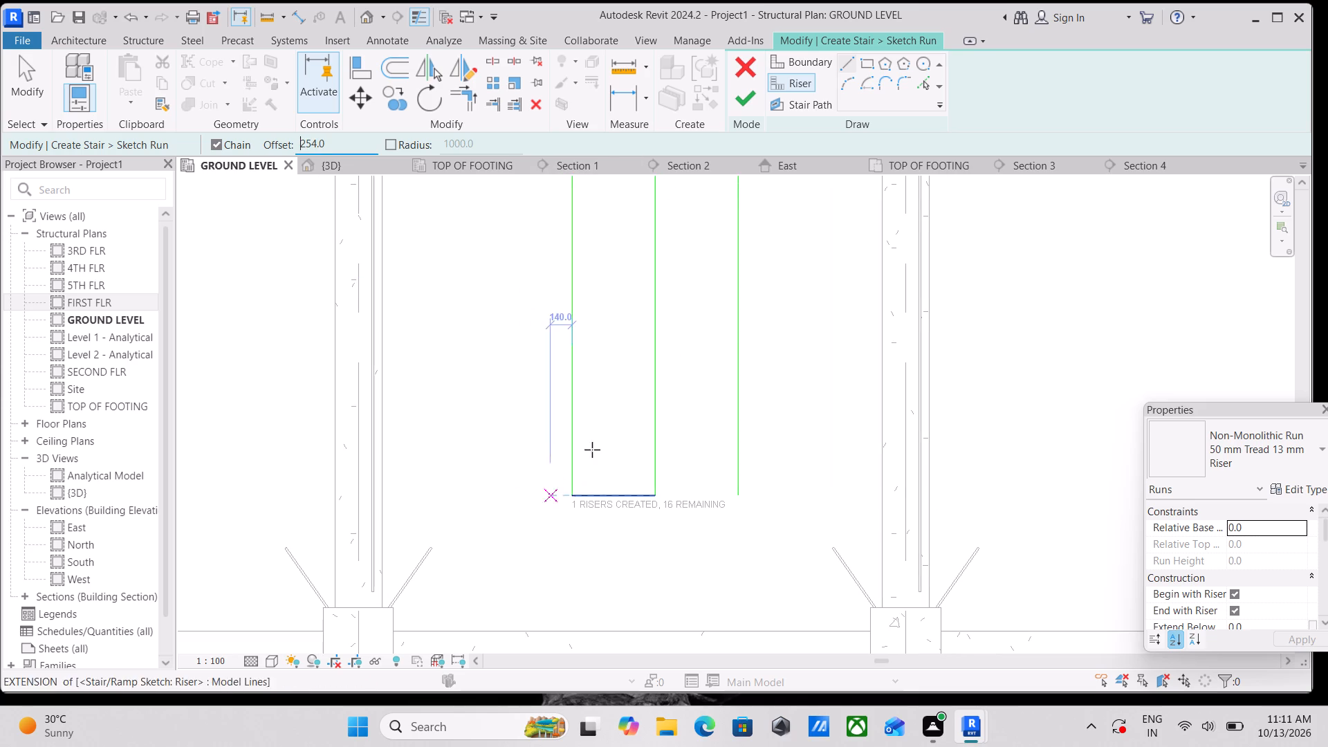
pyautogui.click(925, 81)
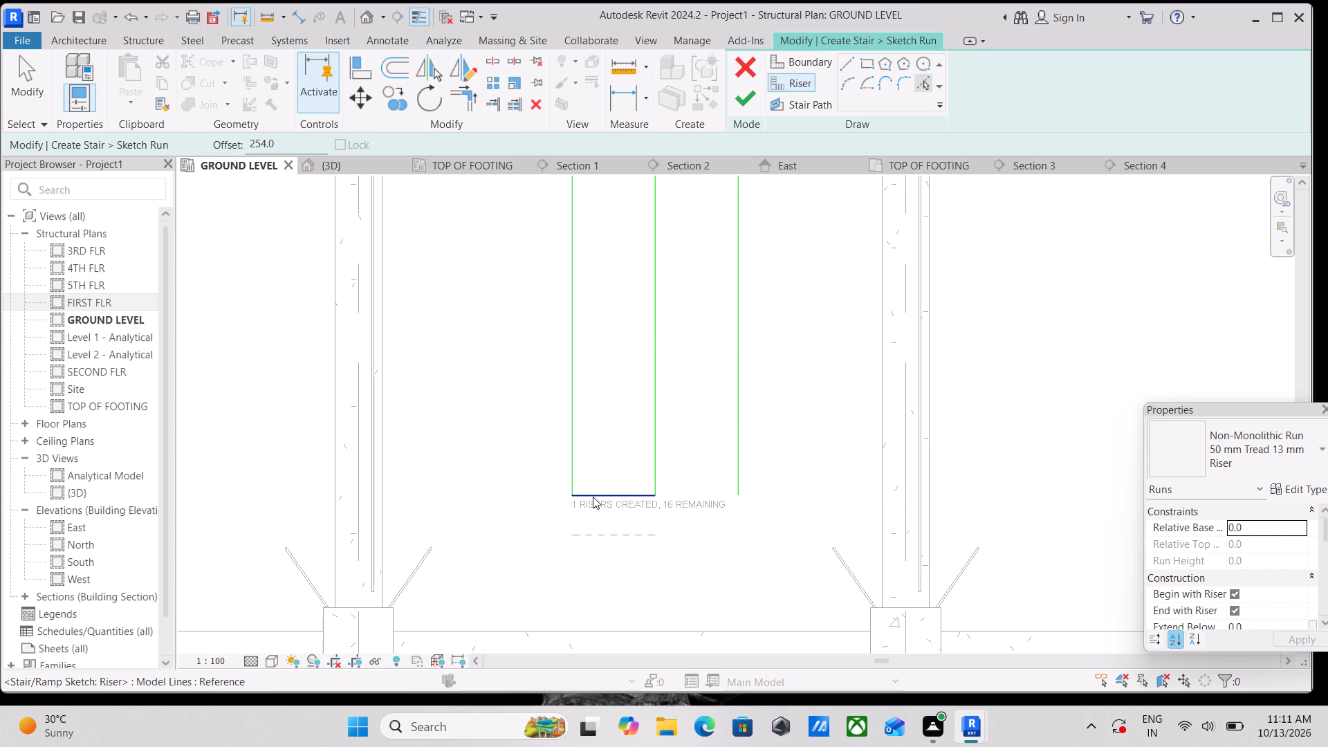
pyautogui.scroll(8, 607, 497)
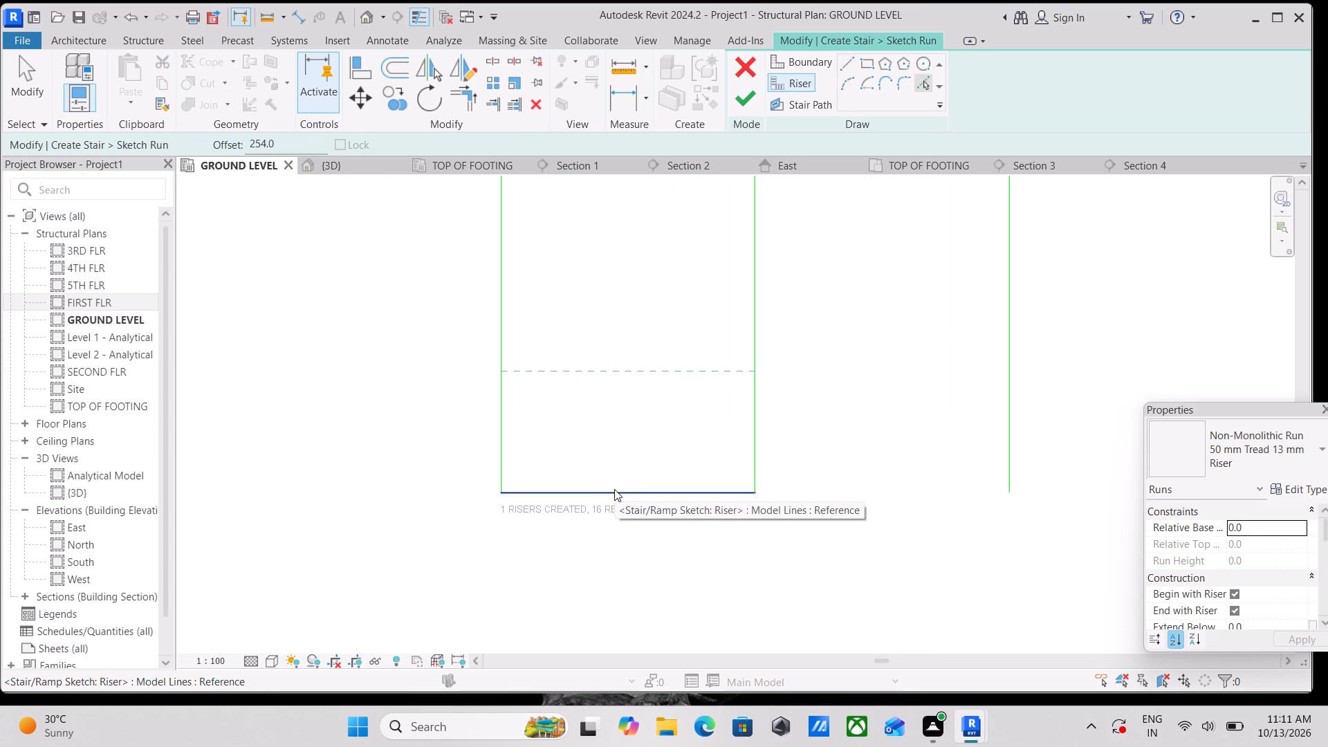
pyautogui.click(614, 489)
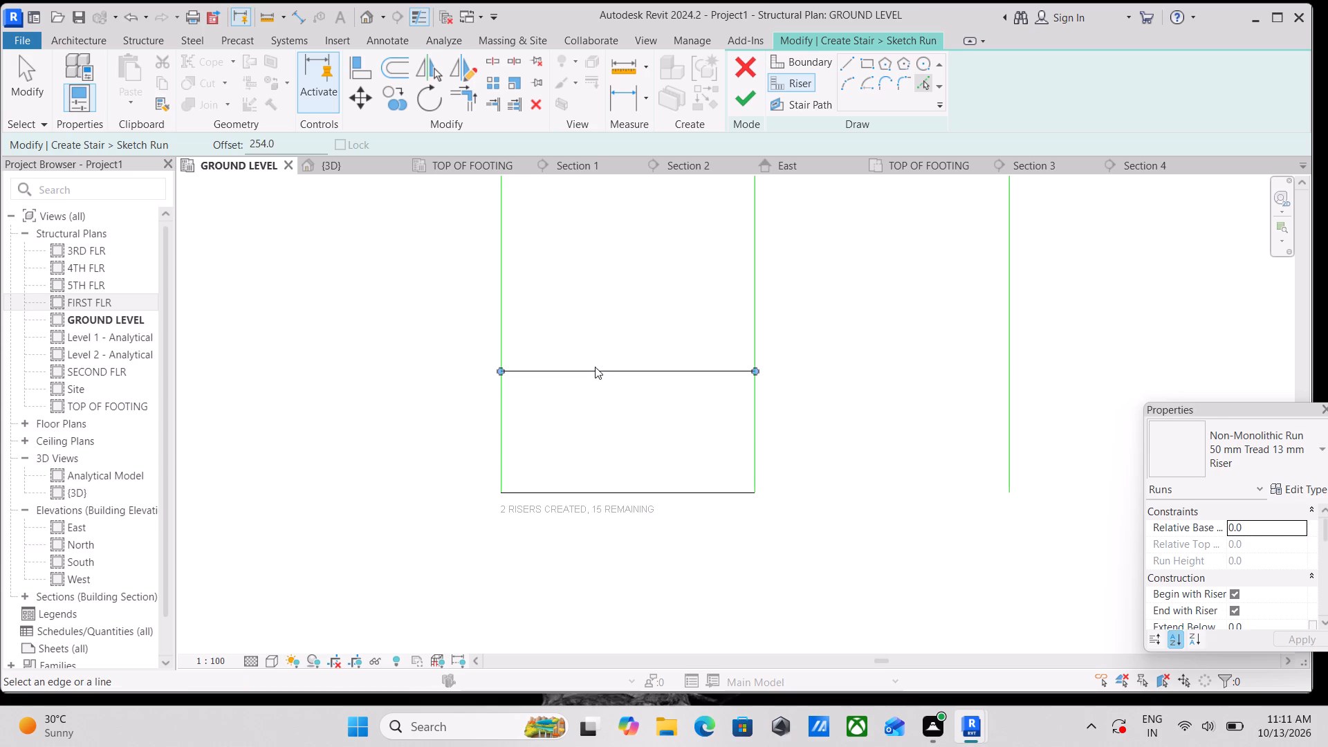
pyautogui.click(594, 369)
pyautogui.moveTo(596, 288); pyautogui.dragTo(580, 479, button='middle')
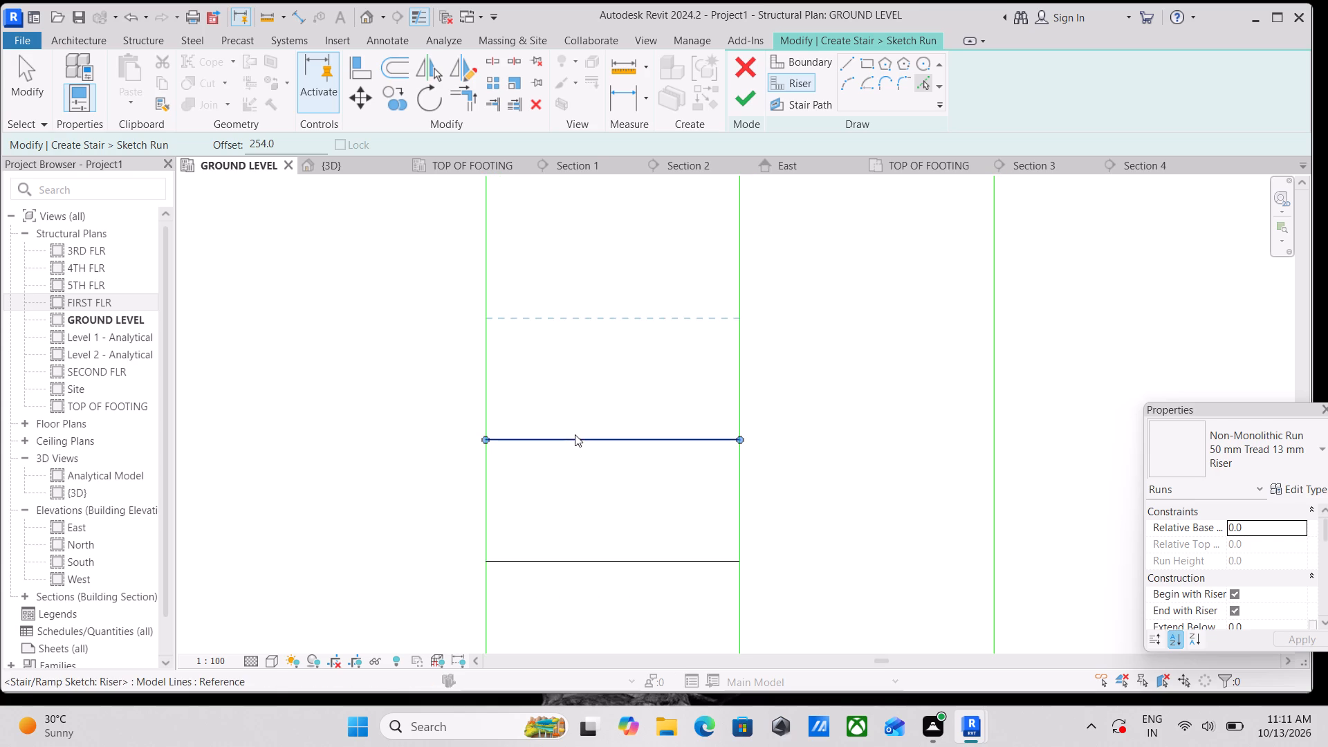
pyautogui.click(575, 436)
pyautogui.moveTo(582, 353); pyautogui.dragTo(551, 526, button='middle')
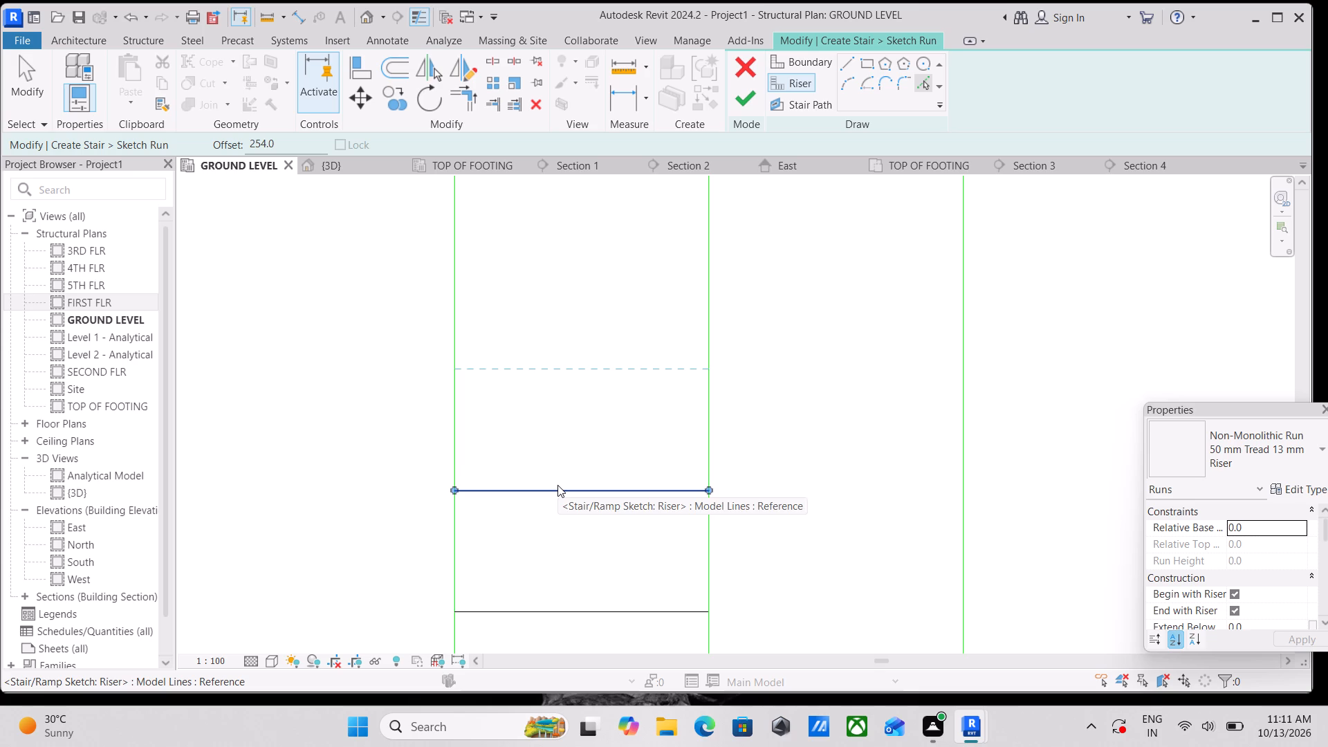
pyautogui.click(557, 485)
# Add five more risers northward at the same offset, up to near the middle boundary's north end, and finish picking.
pyautogui.scroll(-9, 564, 409)
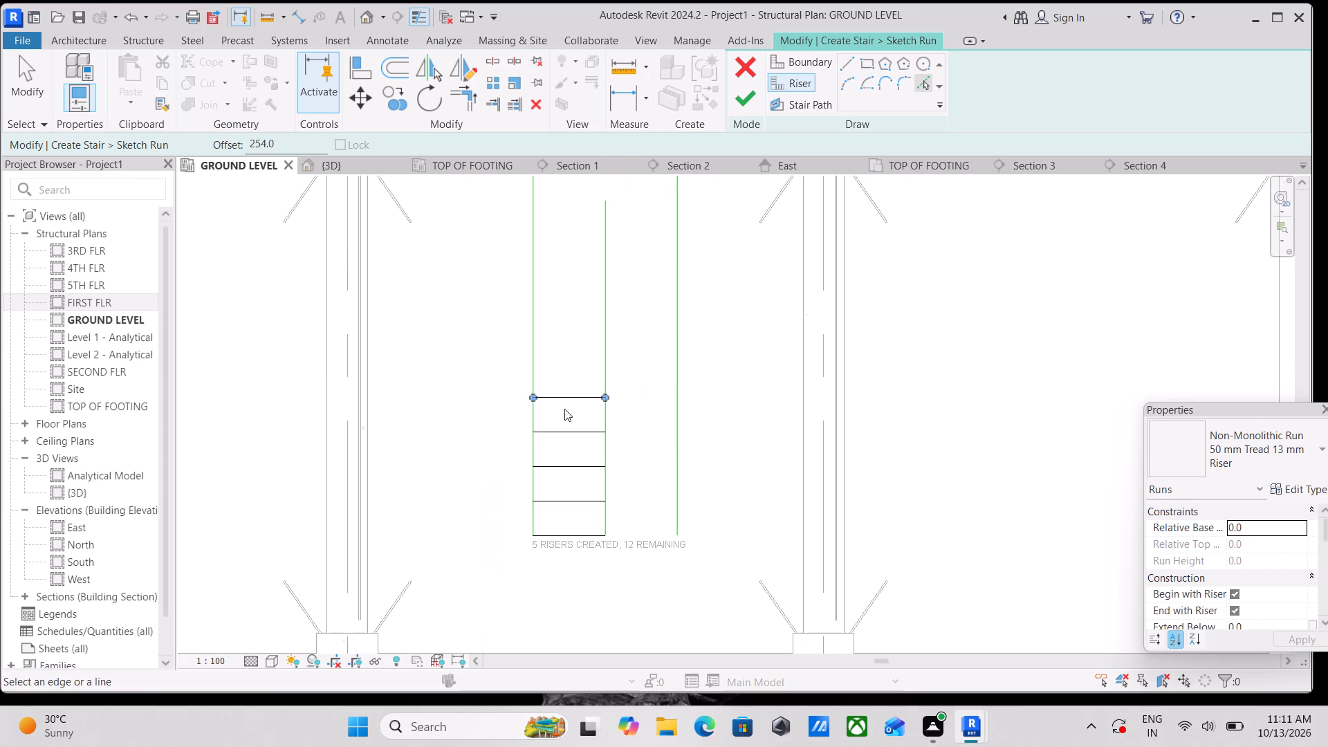
pyautogui.scroll(2, 564, 409)
pyautogui.moveTo(564, 409); pyautogui.dragTo(564, 535, button='middle')
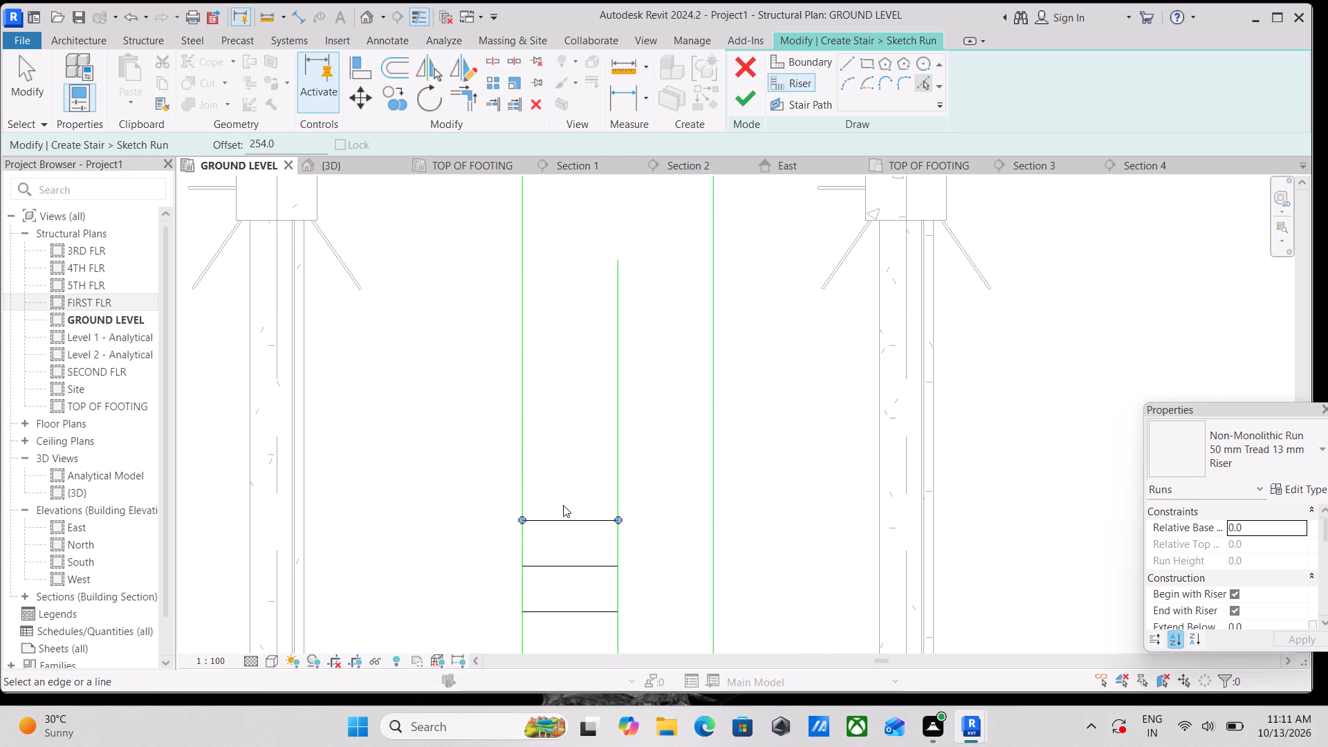
pyautogui.click(562, 517)
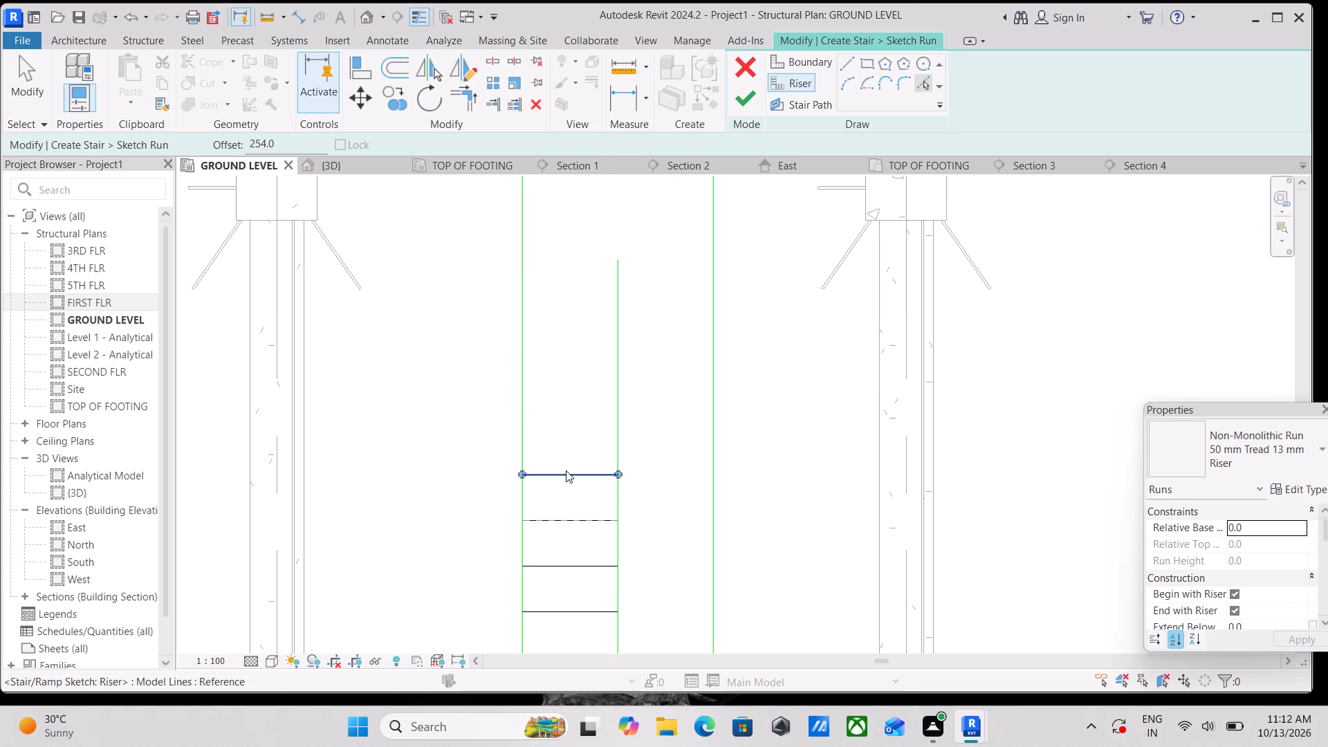
pyautogui.click(563, 473)
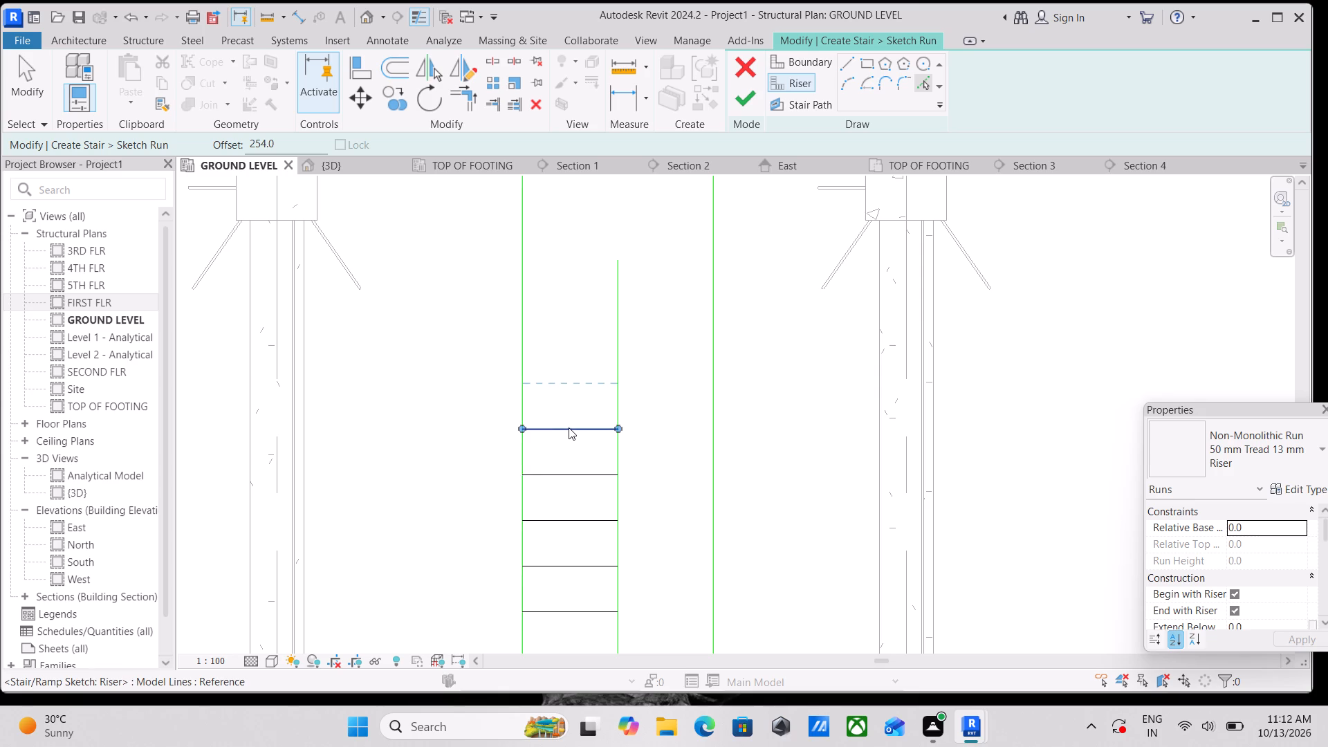
pyautogui.click(569, 426)
pyautogui.scroll(-4, 578, 397)
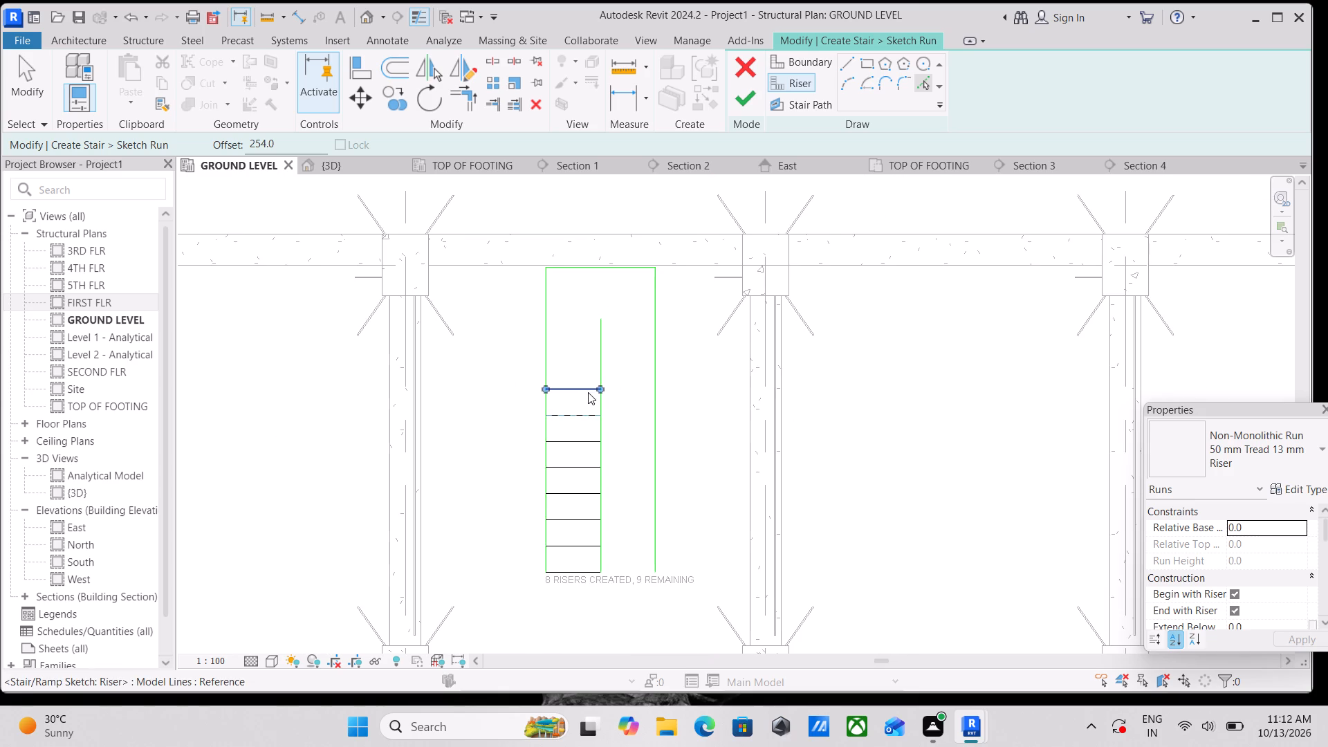
pyautogui.scroll(3, 578, 385)
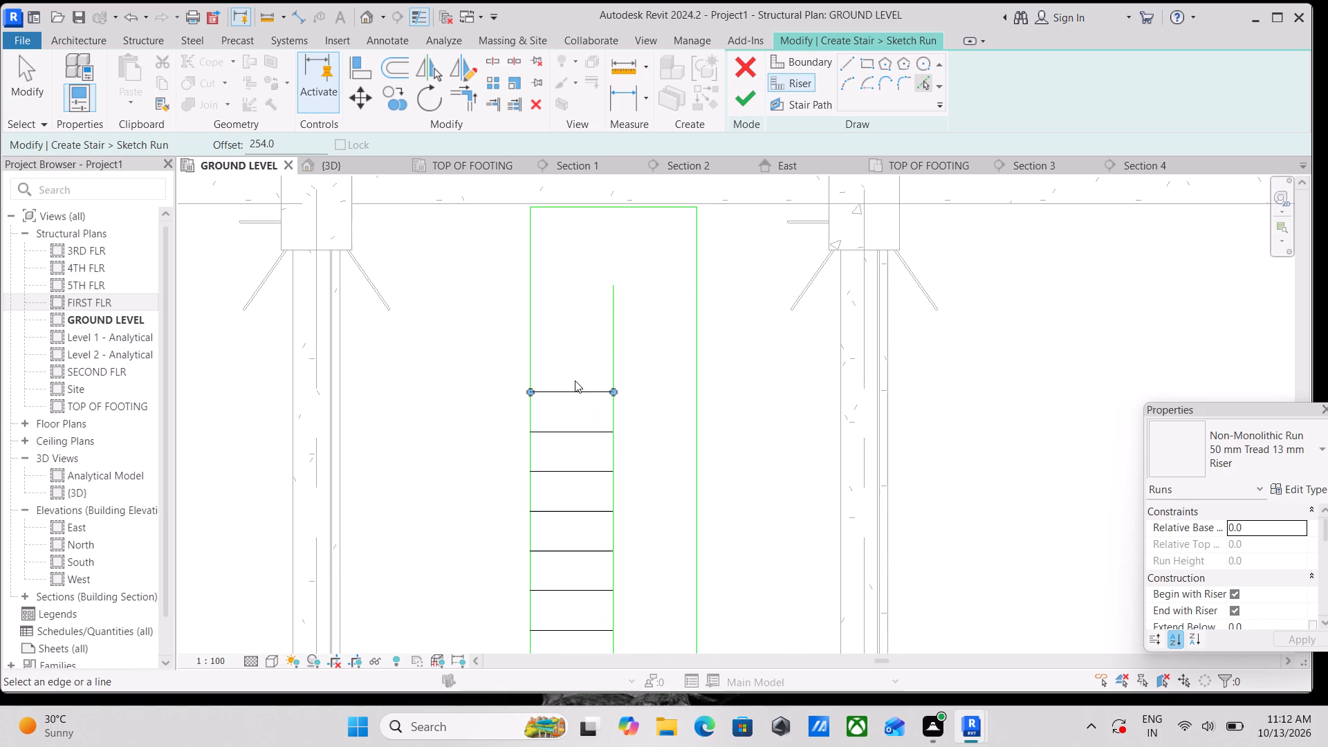
pyautogui.click(575, 391)
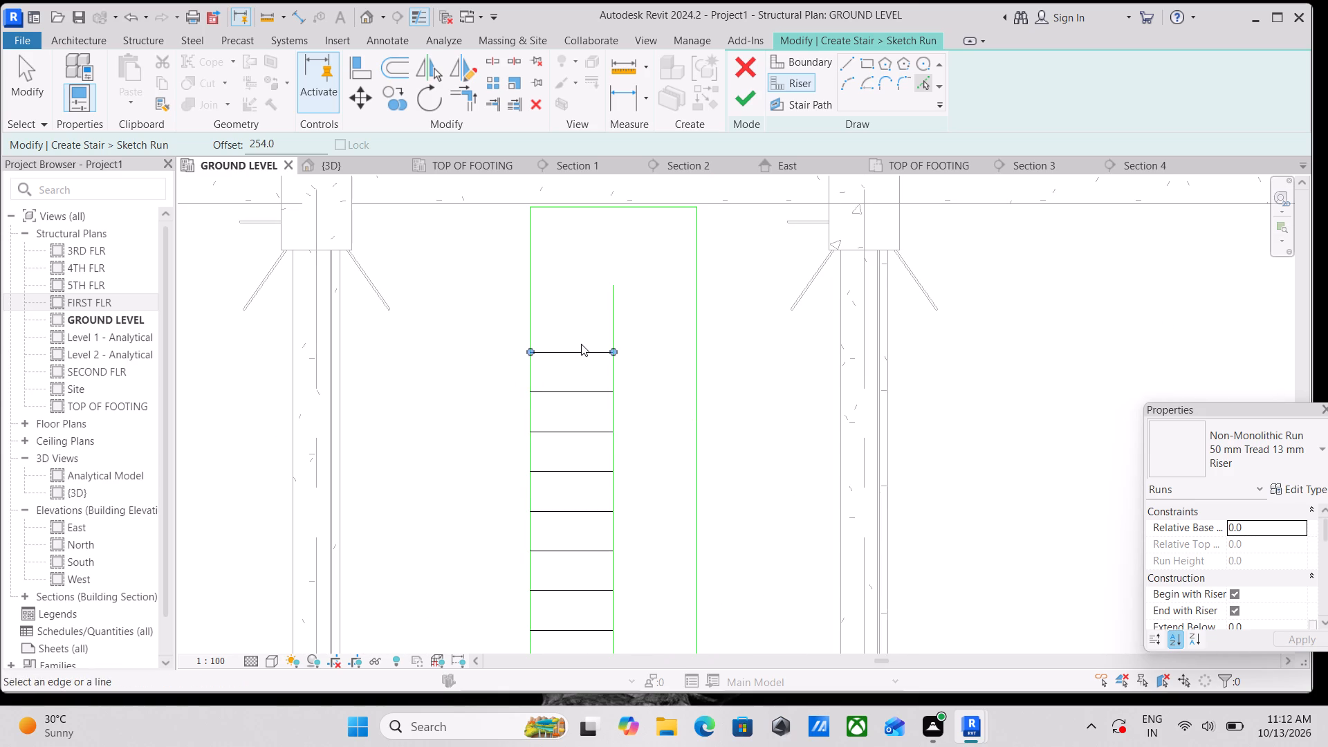
pyautogui.click(577, 349)
pyautogui.scroll(11, 620, 315)
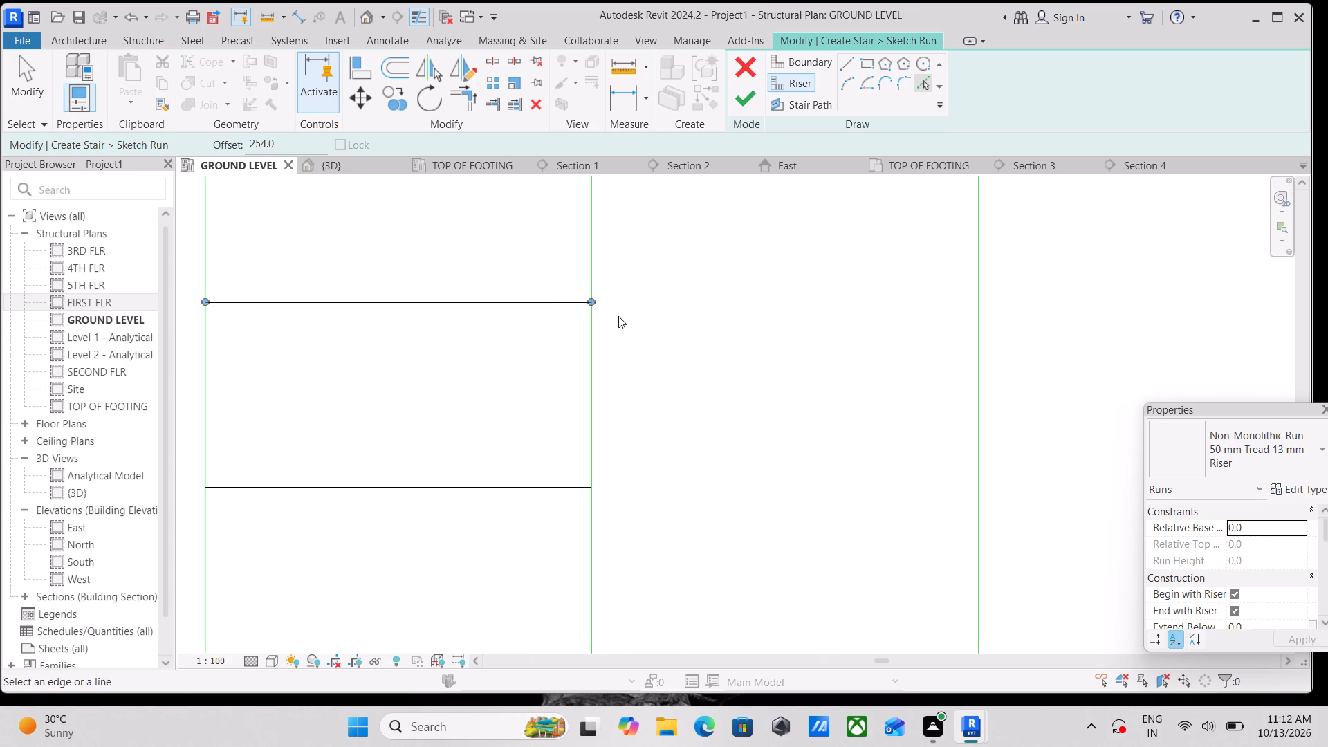
pyautogui.scroll(-13, 618, 316)
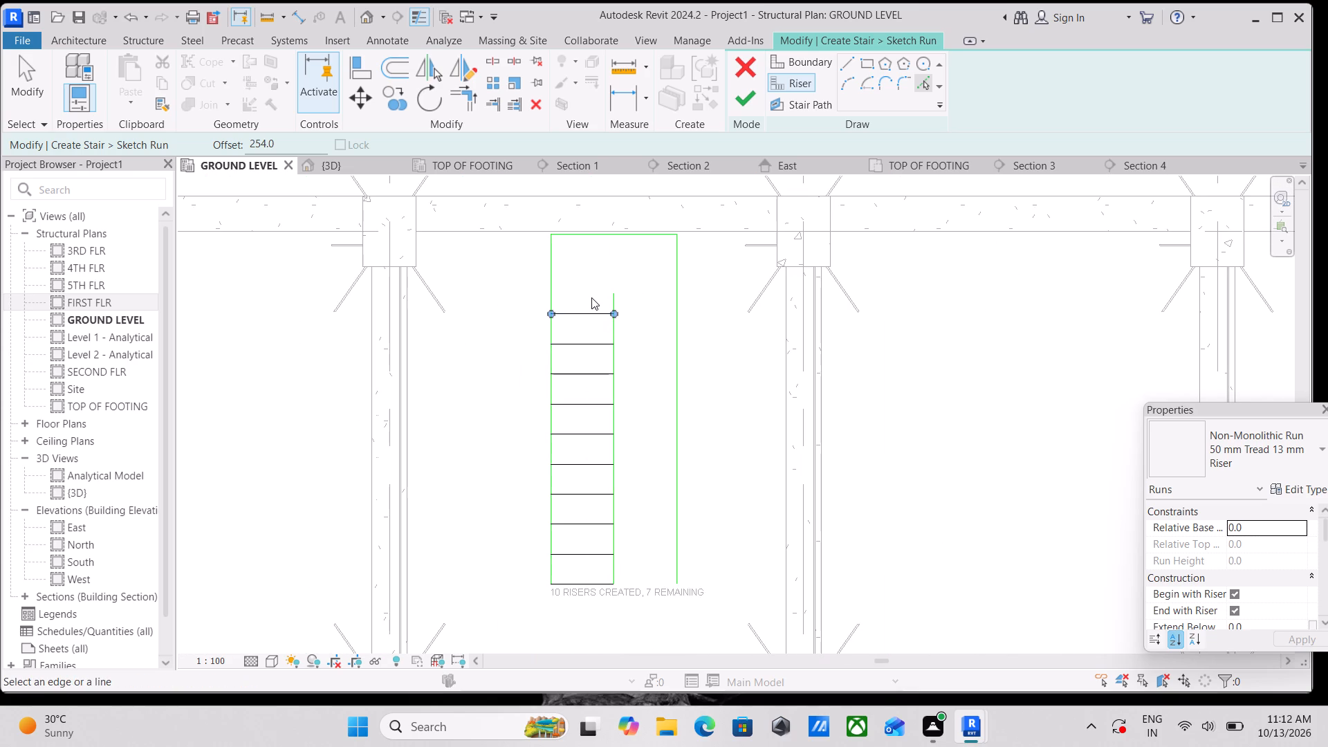
pyautogui.scroll(7, 636, 294)
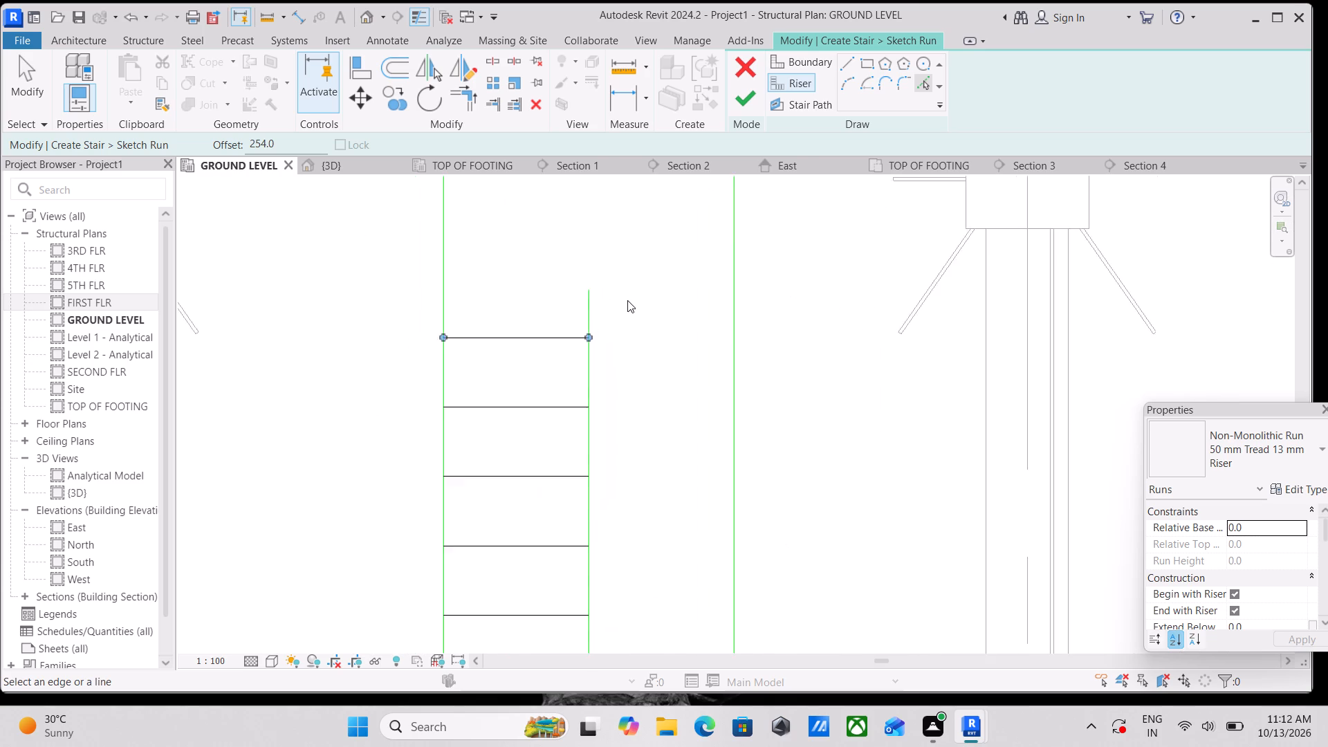
pyautogui.press('Escape')
pyautogui.press('Escape')
pyautogui.press('Escape')
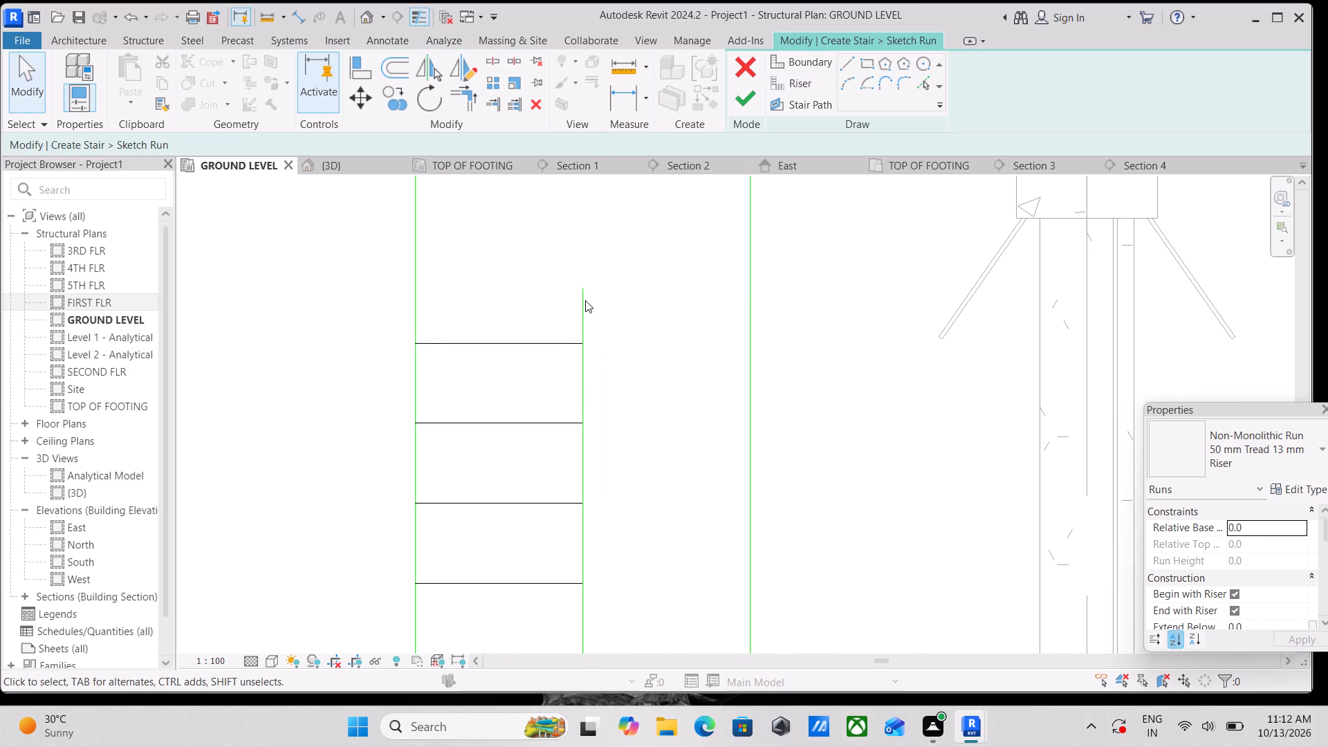
# Shorten the middle boundary line so its north end meets the northernmost riser.
pyautogui.click(580, 304)
pyautogui.moveTo(581, 286); pyautogui.dragTo(583, 347)
pyautogui.press('Escape')
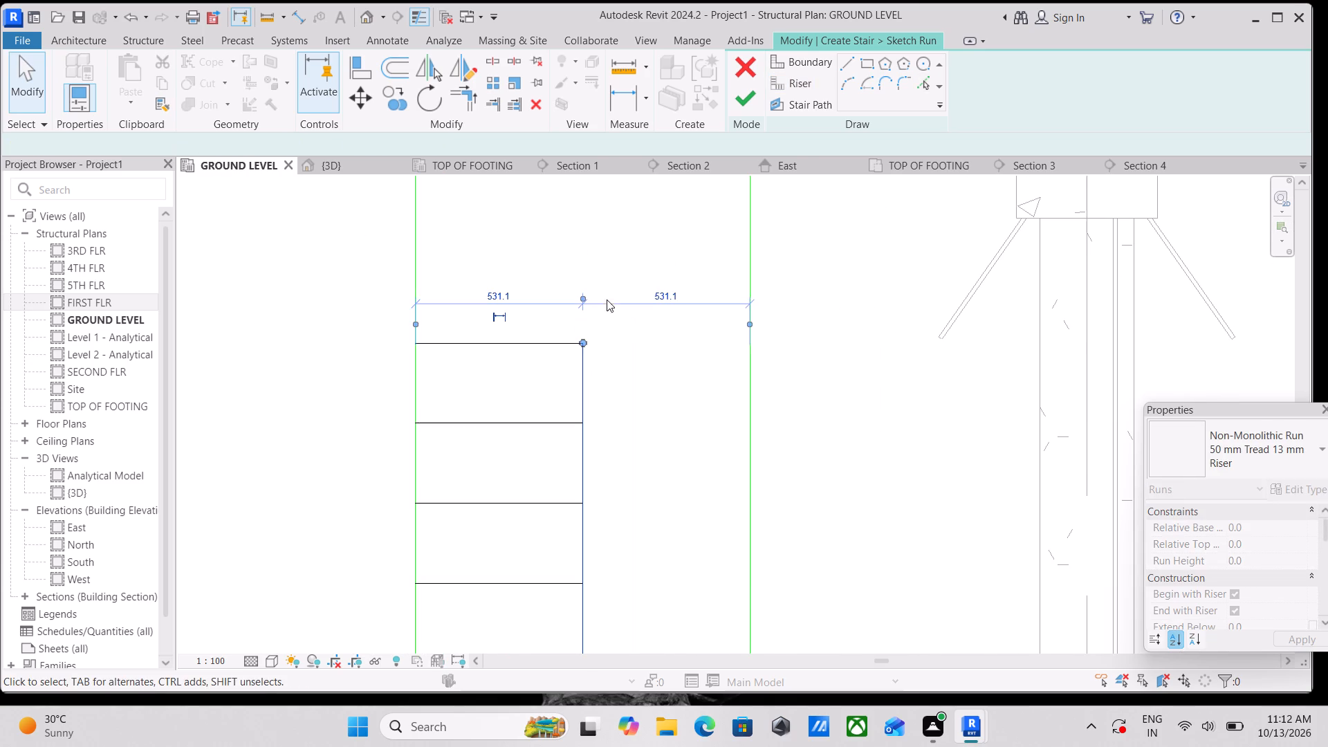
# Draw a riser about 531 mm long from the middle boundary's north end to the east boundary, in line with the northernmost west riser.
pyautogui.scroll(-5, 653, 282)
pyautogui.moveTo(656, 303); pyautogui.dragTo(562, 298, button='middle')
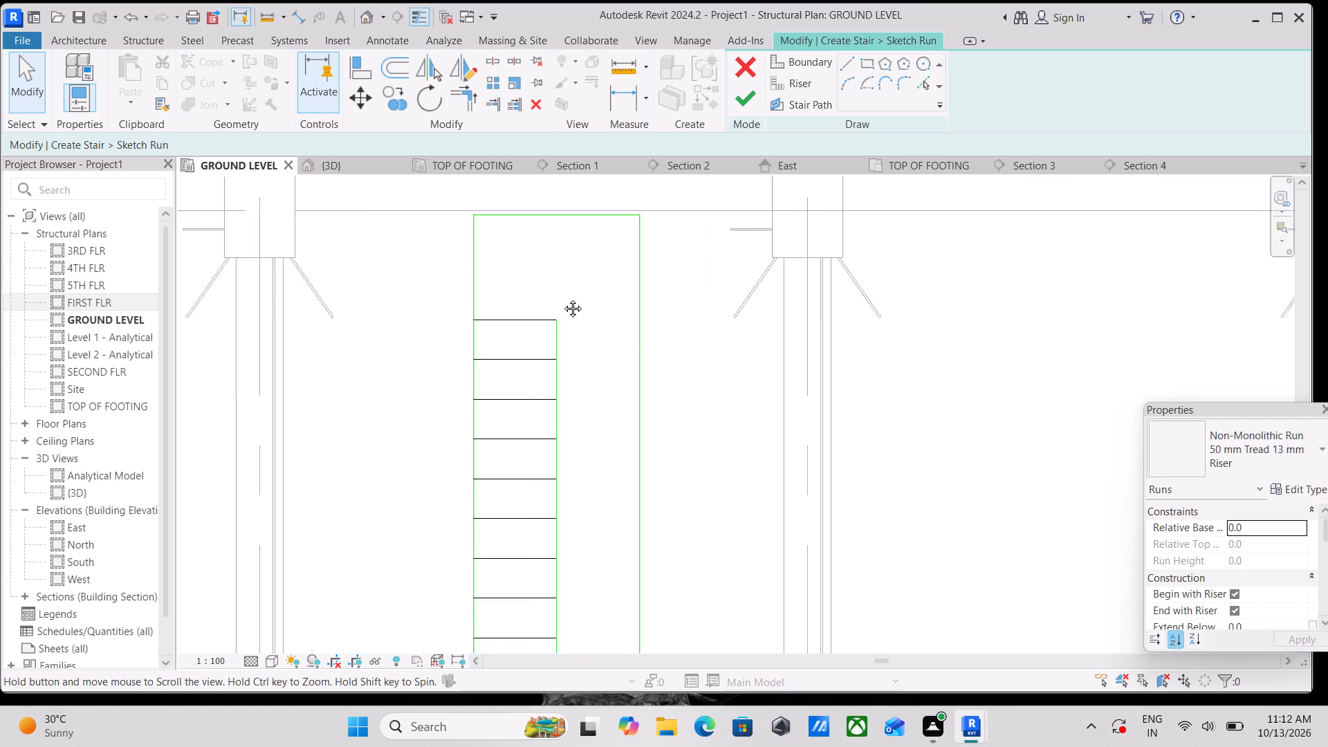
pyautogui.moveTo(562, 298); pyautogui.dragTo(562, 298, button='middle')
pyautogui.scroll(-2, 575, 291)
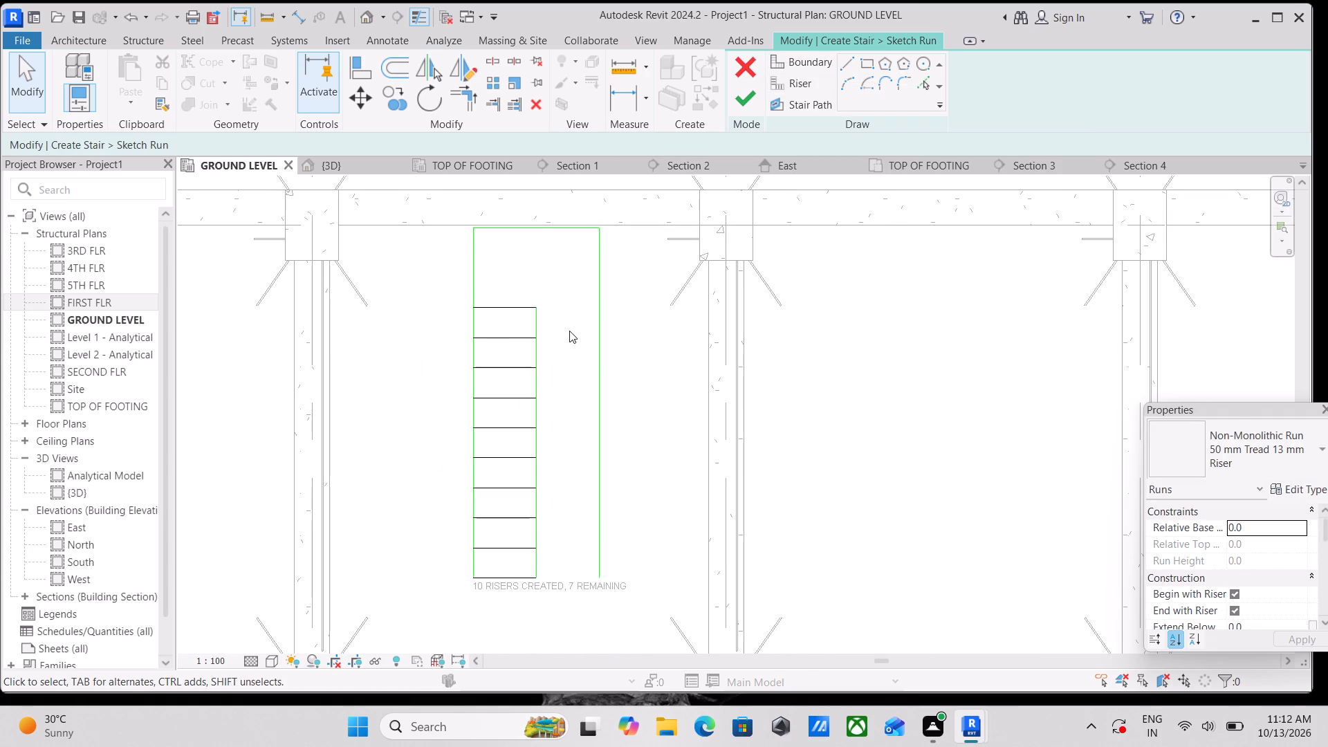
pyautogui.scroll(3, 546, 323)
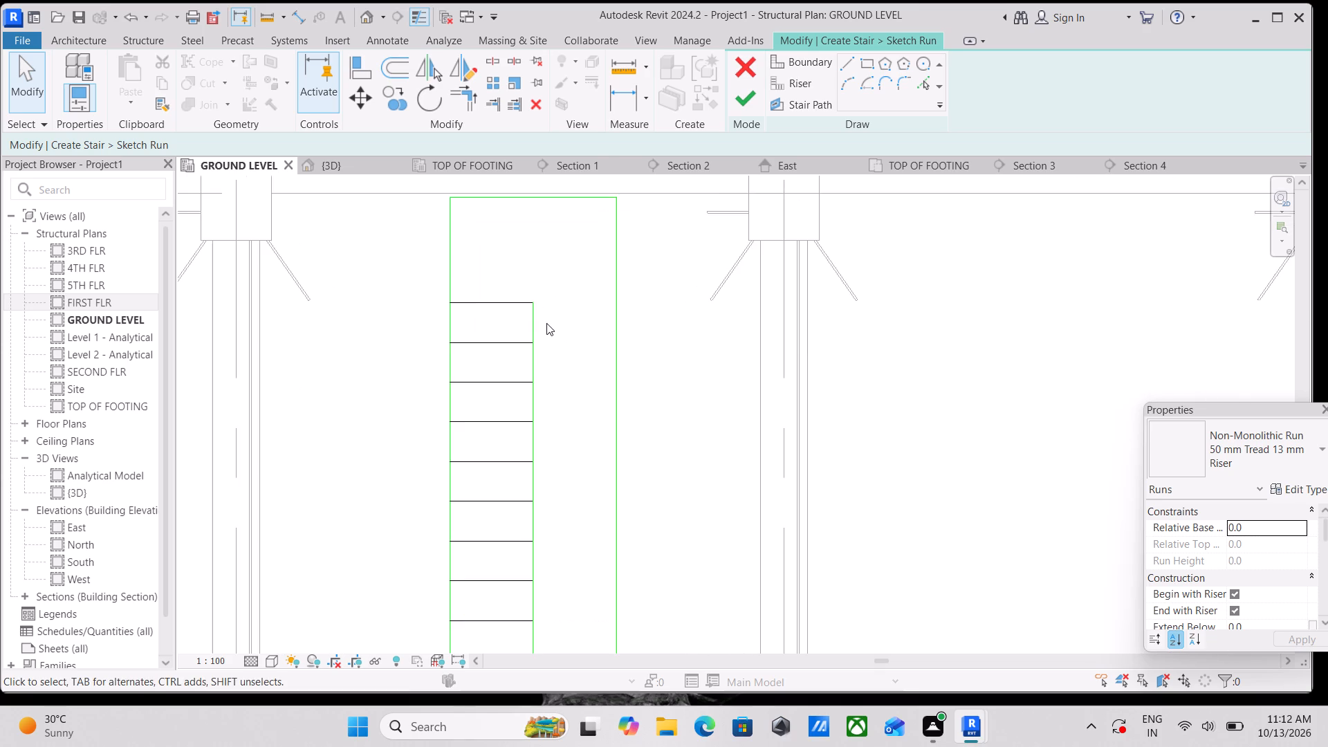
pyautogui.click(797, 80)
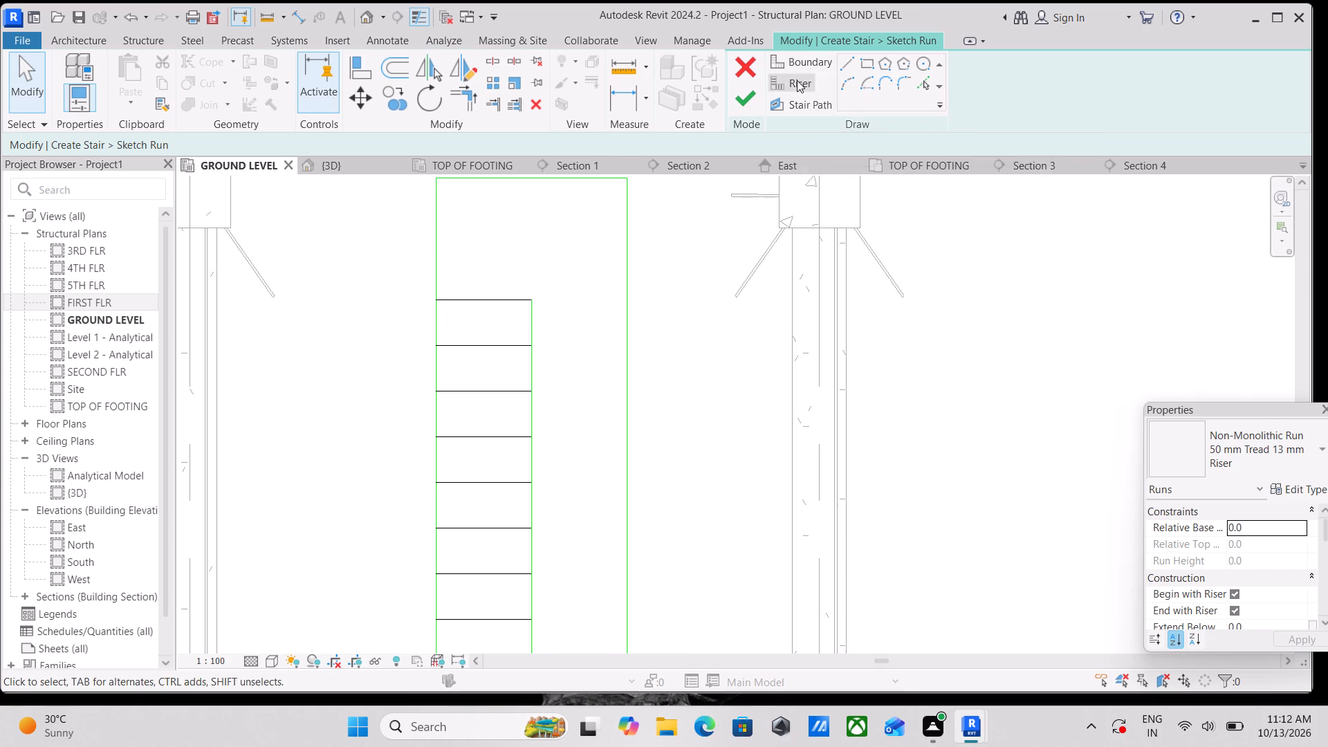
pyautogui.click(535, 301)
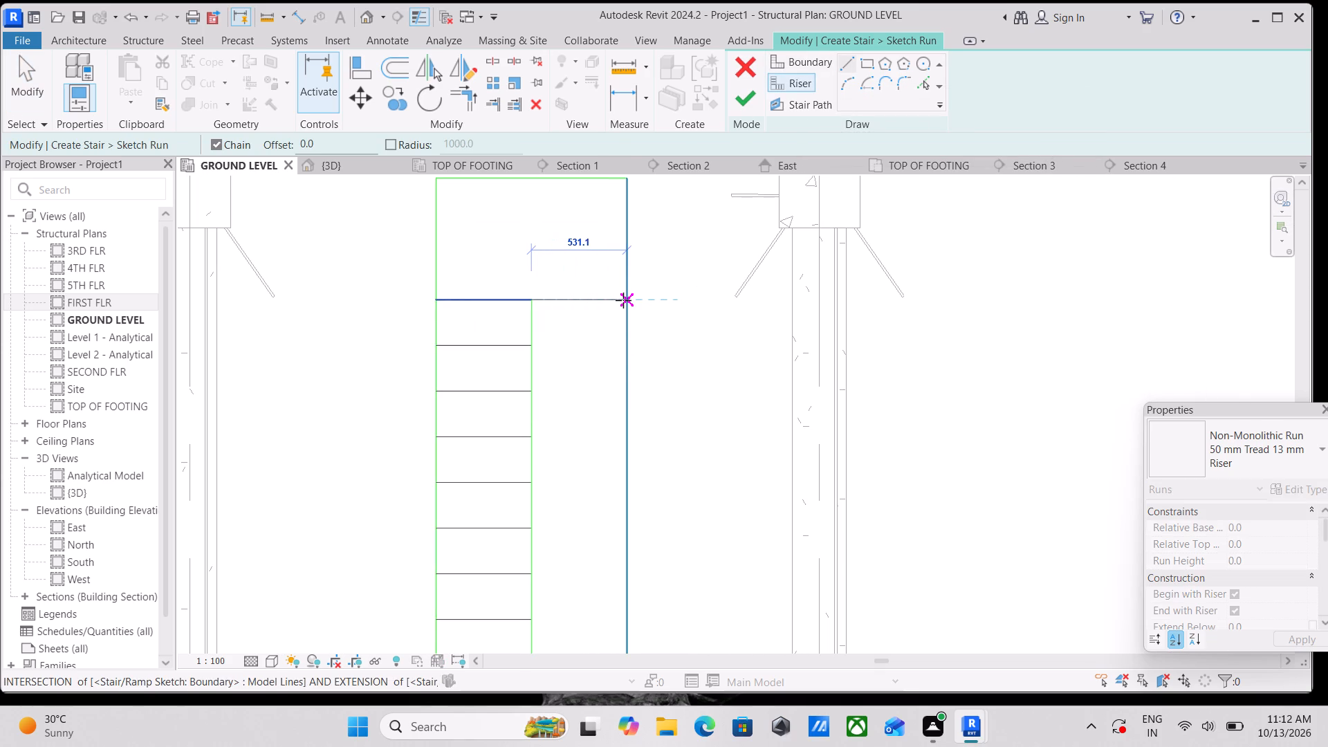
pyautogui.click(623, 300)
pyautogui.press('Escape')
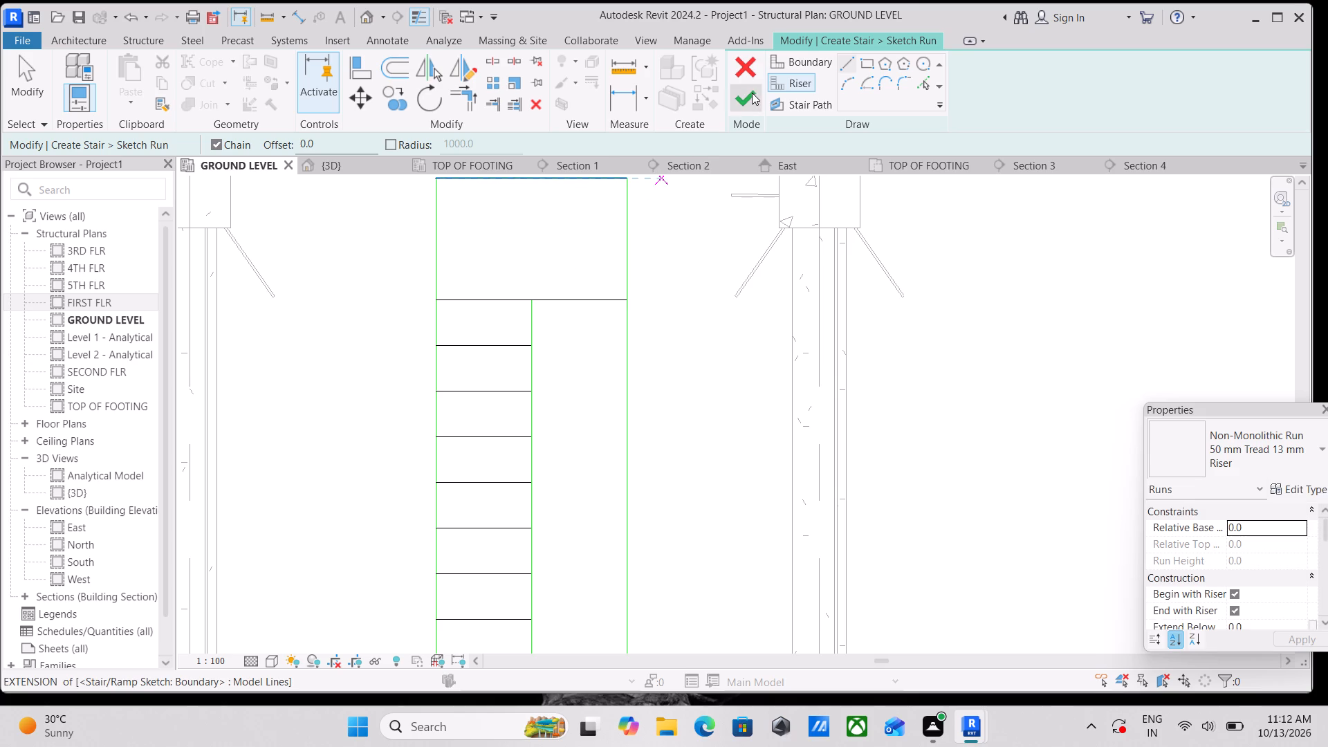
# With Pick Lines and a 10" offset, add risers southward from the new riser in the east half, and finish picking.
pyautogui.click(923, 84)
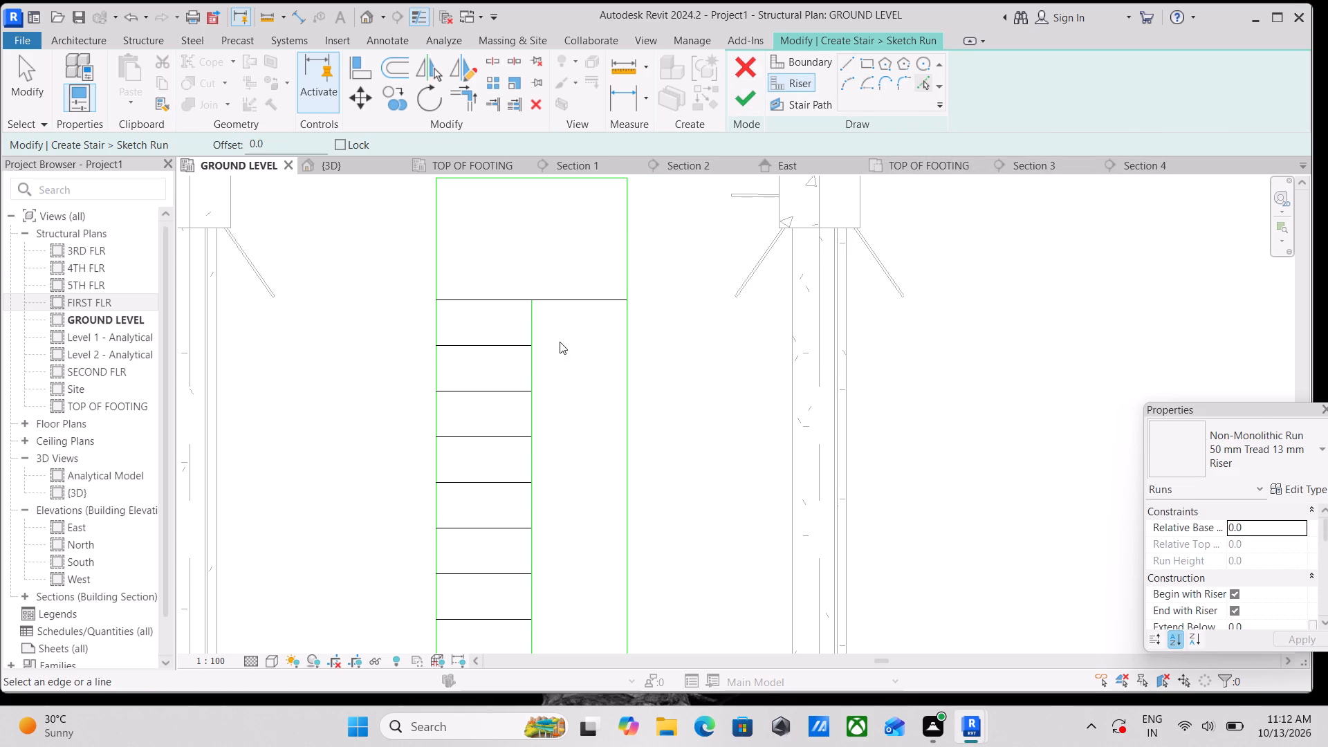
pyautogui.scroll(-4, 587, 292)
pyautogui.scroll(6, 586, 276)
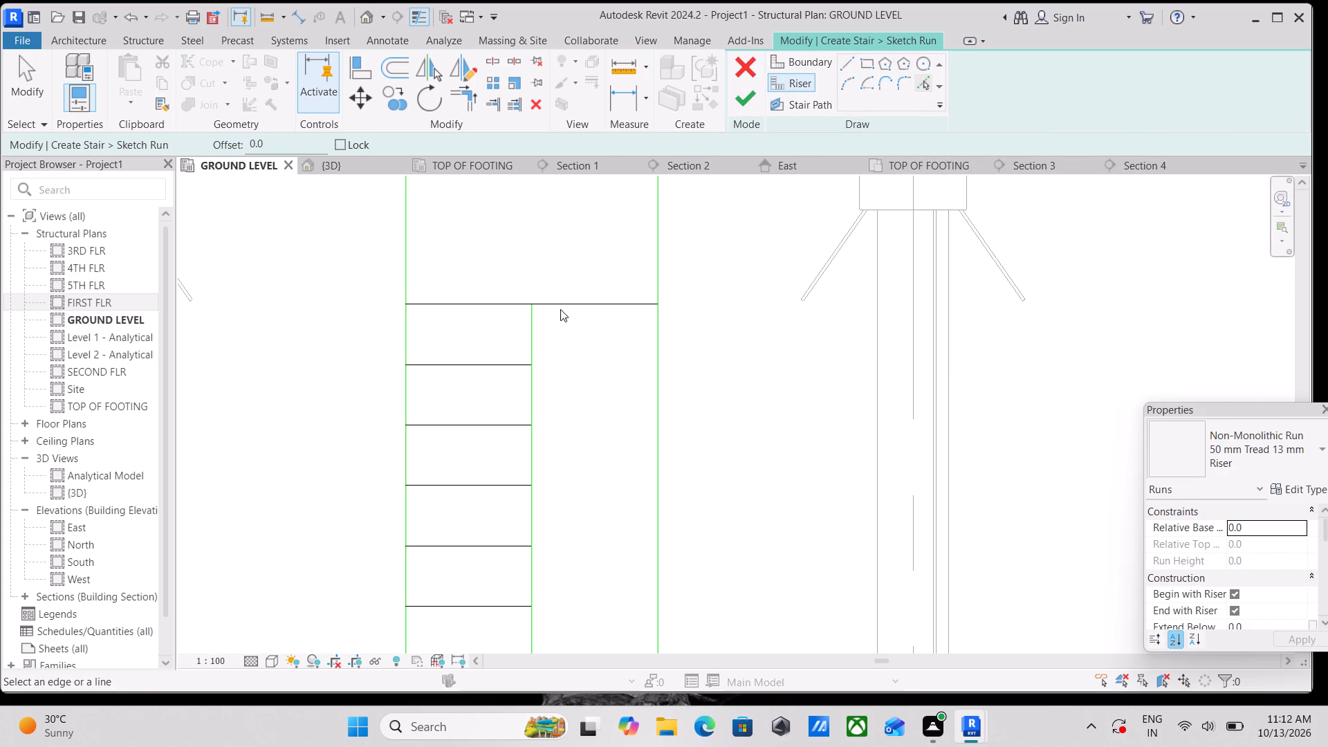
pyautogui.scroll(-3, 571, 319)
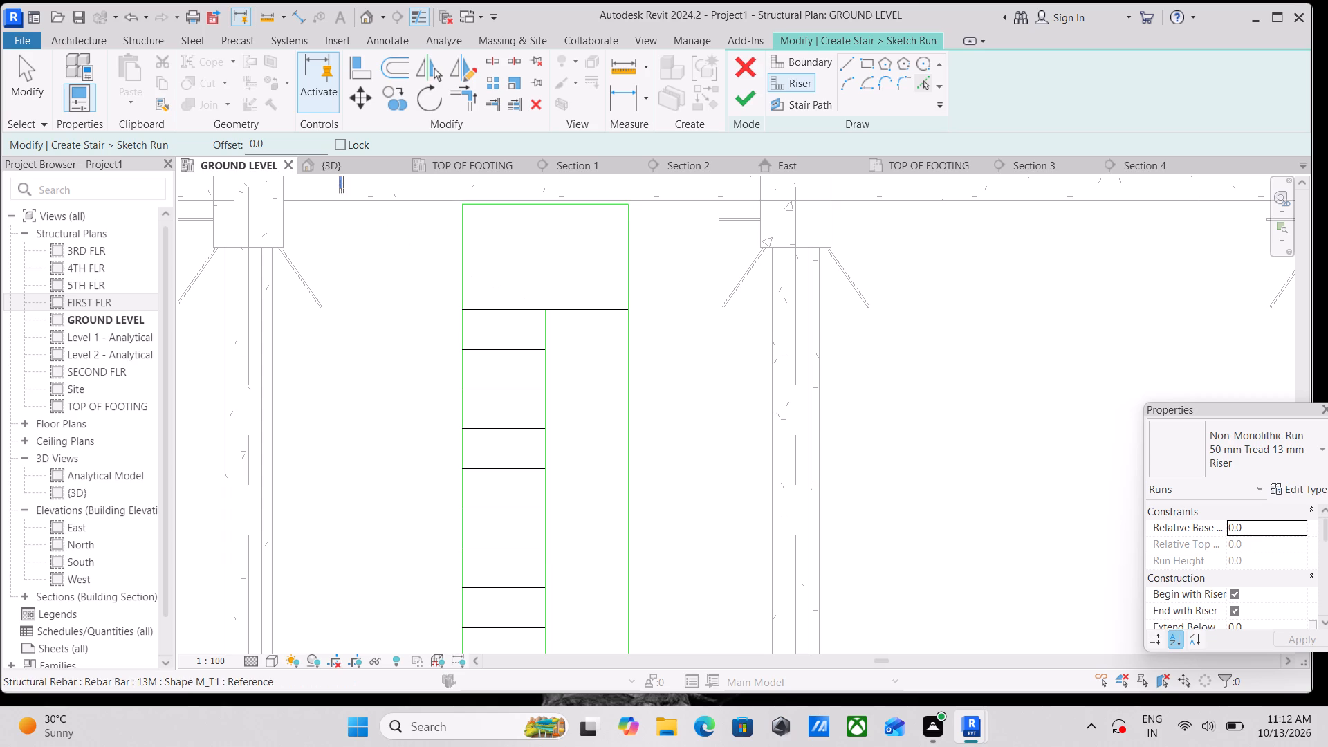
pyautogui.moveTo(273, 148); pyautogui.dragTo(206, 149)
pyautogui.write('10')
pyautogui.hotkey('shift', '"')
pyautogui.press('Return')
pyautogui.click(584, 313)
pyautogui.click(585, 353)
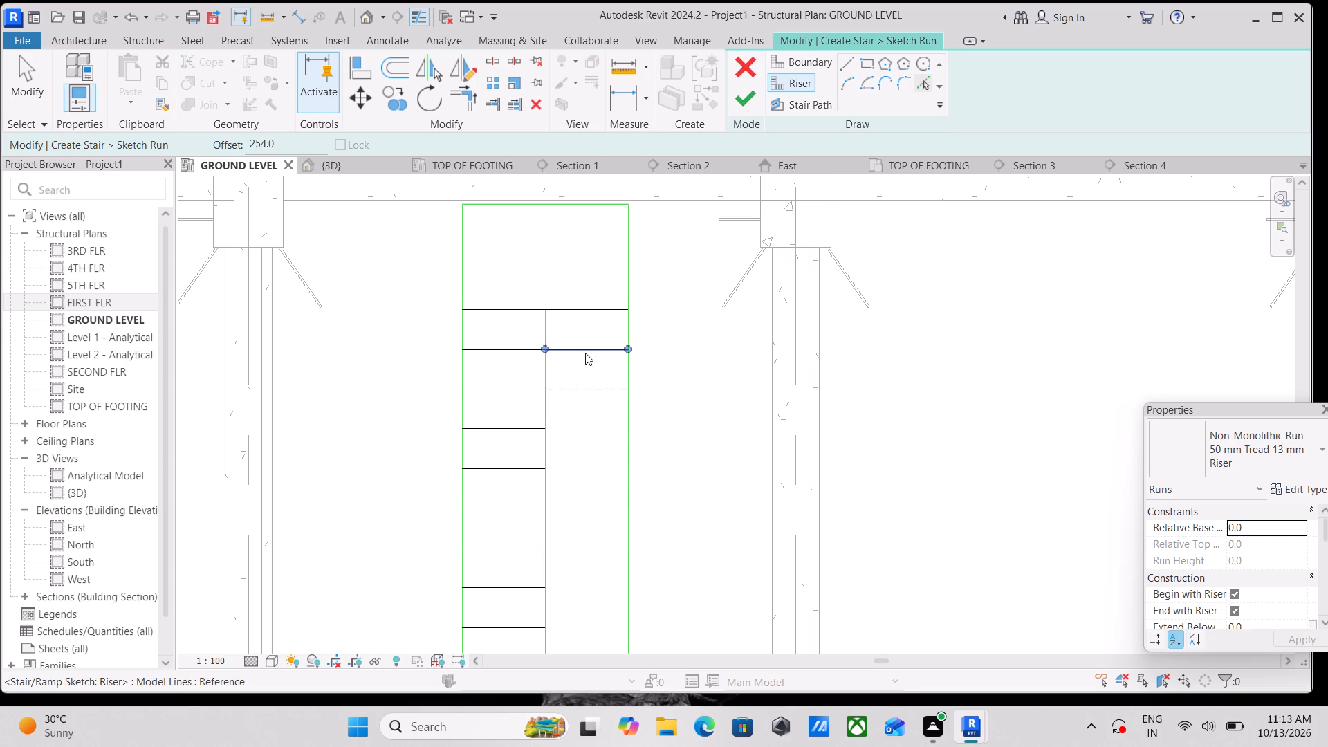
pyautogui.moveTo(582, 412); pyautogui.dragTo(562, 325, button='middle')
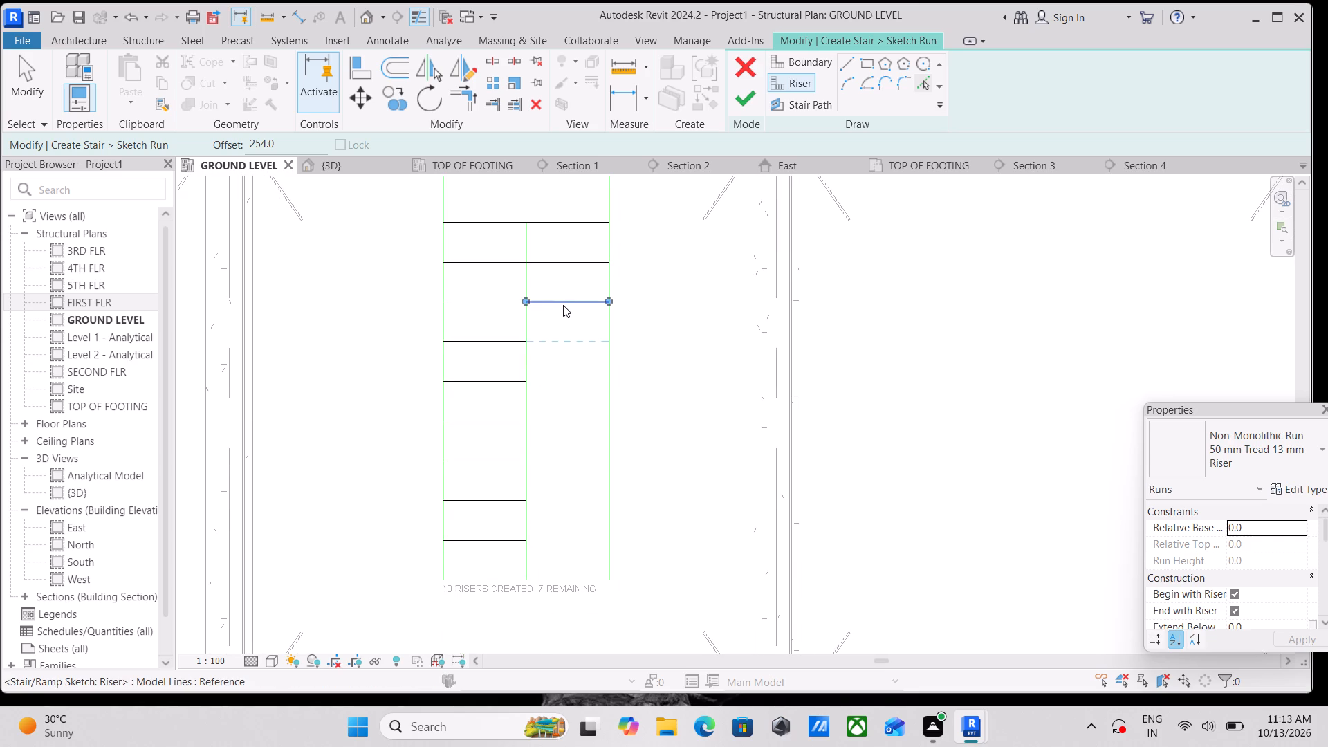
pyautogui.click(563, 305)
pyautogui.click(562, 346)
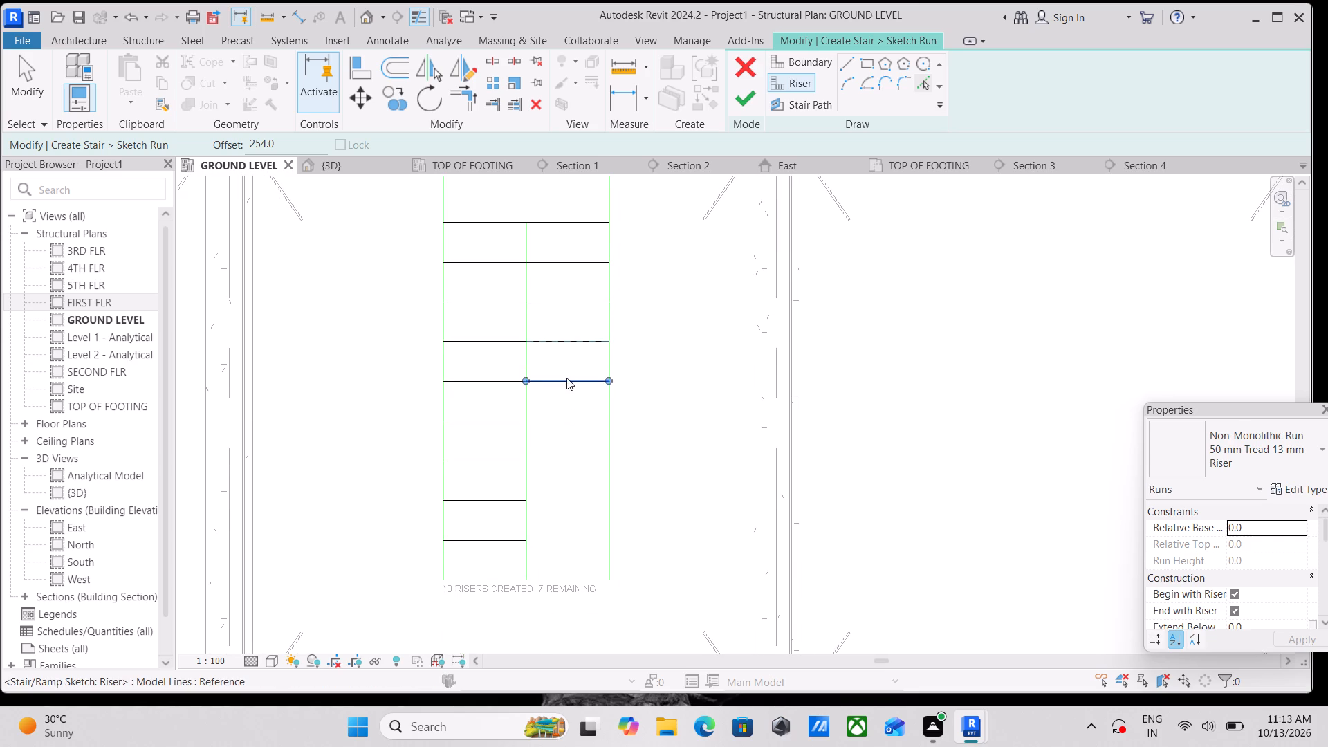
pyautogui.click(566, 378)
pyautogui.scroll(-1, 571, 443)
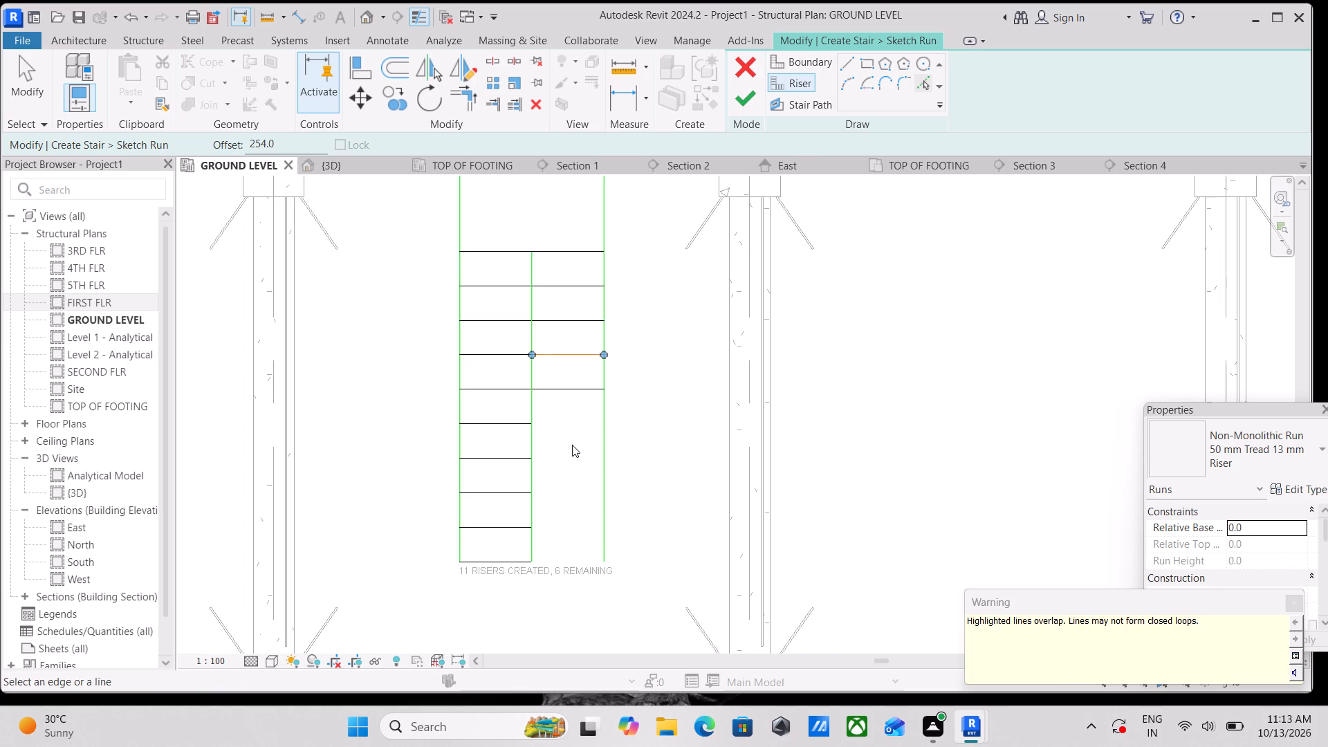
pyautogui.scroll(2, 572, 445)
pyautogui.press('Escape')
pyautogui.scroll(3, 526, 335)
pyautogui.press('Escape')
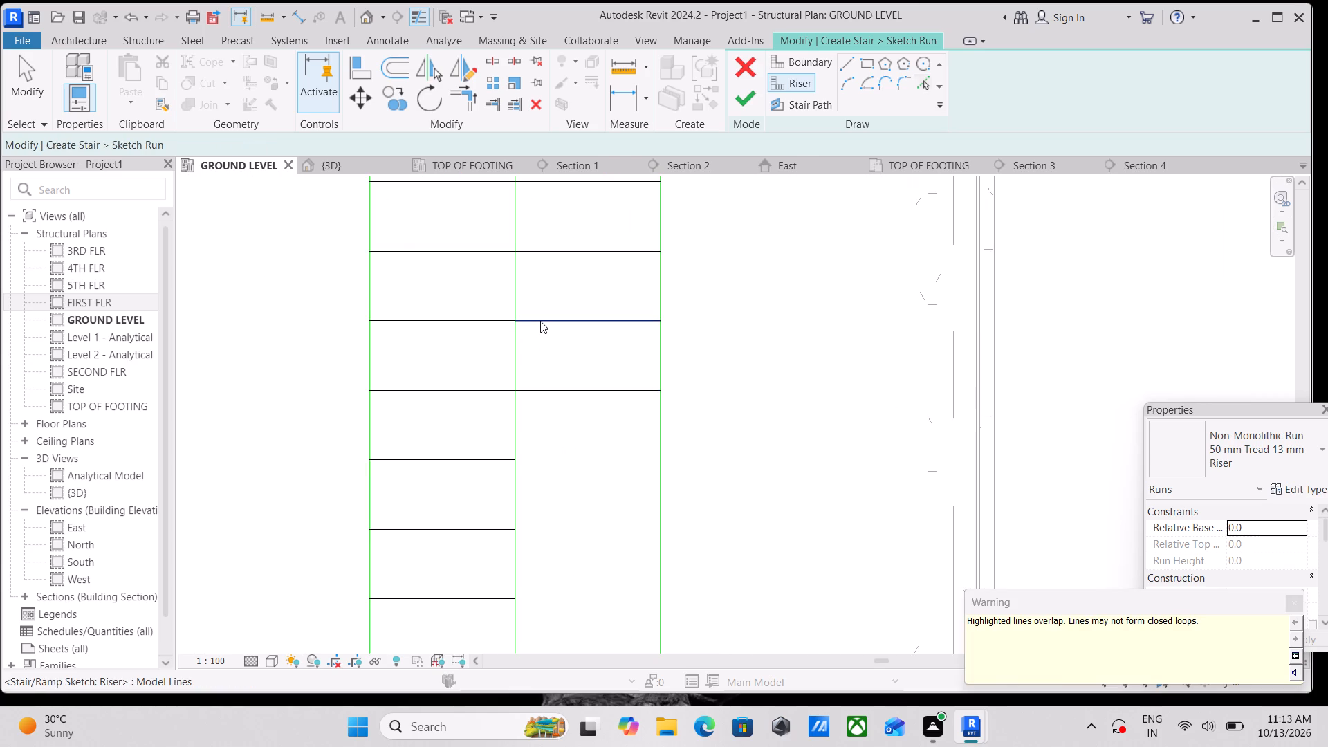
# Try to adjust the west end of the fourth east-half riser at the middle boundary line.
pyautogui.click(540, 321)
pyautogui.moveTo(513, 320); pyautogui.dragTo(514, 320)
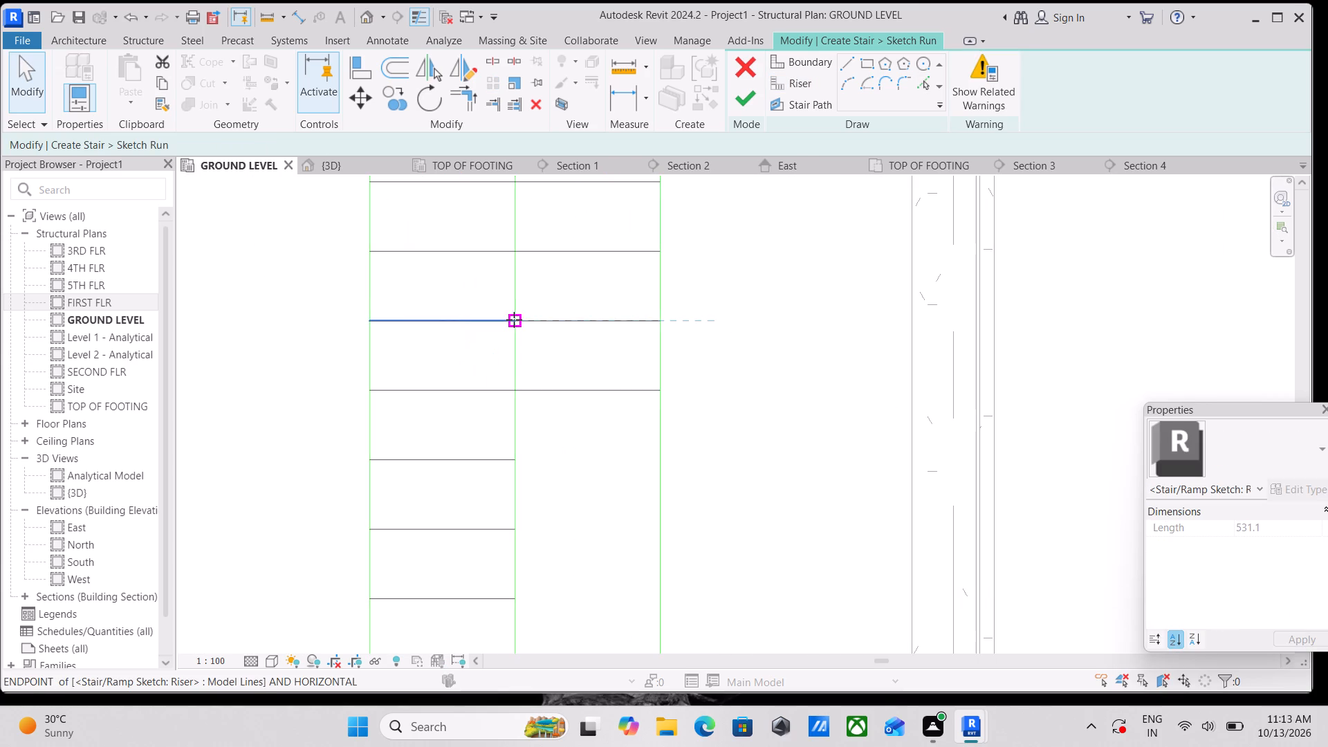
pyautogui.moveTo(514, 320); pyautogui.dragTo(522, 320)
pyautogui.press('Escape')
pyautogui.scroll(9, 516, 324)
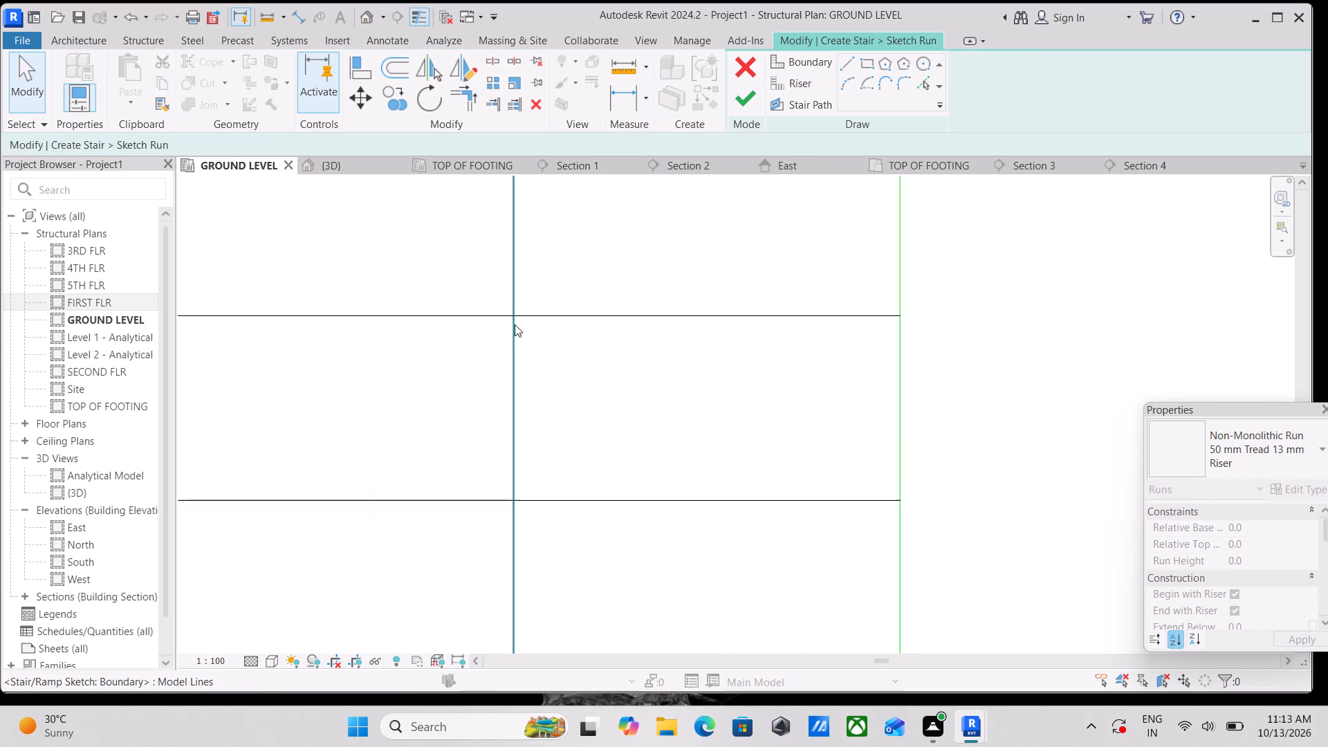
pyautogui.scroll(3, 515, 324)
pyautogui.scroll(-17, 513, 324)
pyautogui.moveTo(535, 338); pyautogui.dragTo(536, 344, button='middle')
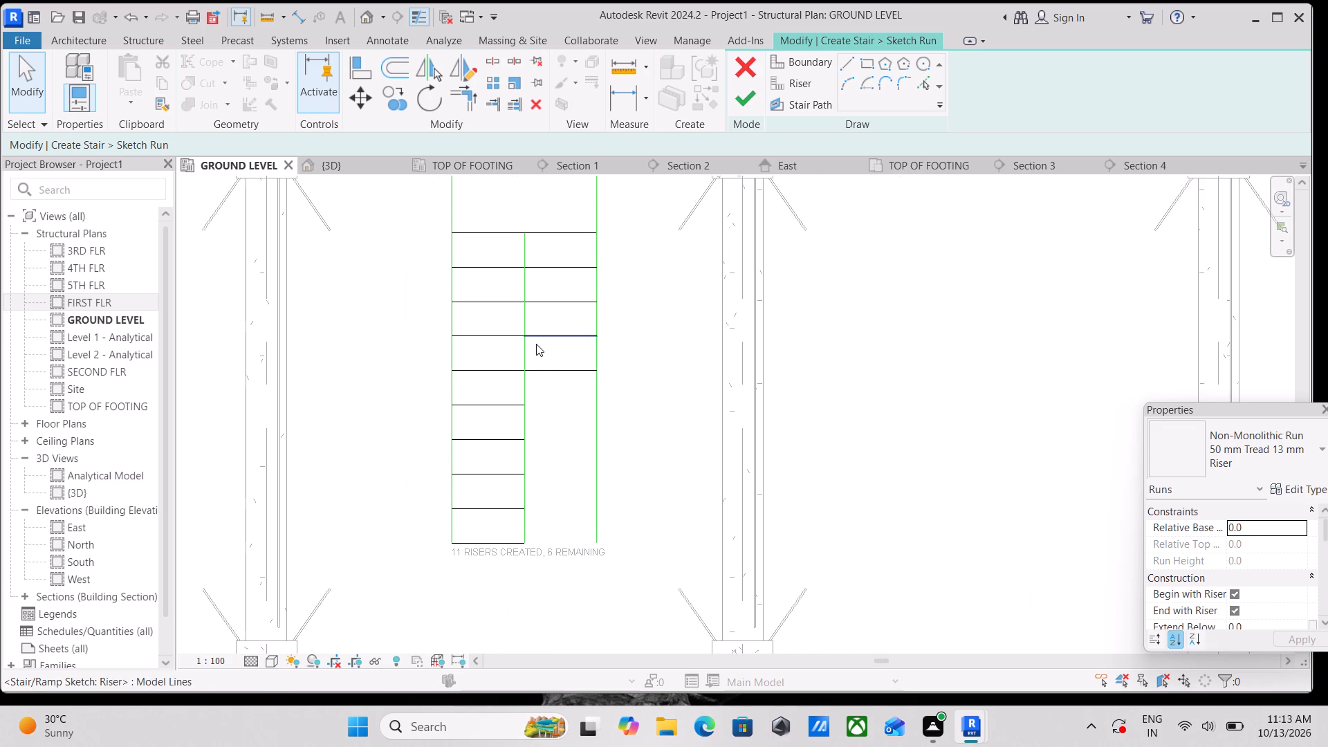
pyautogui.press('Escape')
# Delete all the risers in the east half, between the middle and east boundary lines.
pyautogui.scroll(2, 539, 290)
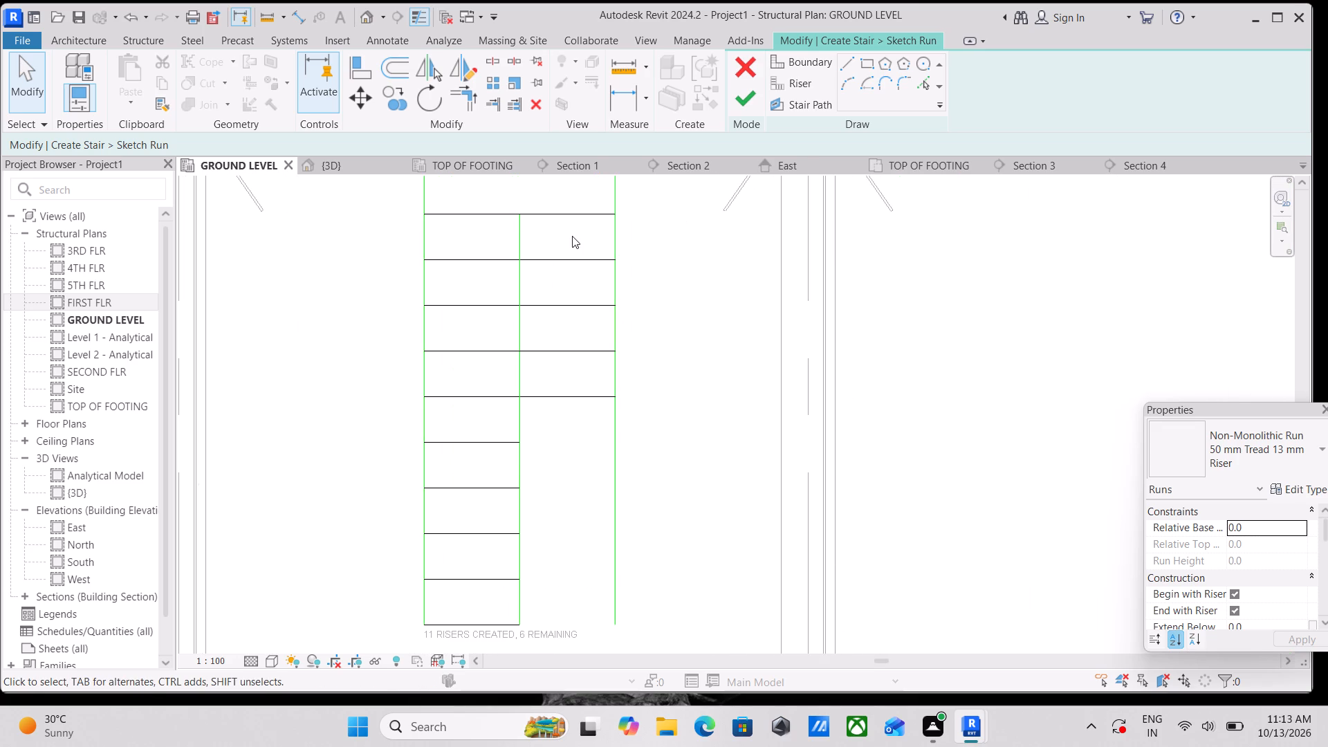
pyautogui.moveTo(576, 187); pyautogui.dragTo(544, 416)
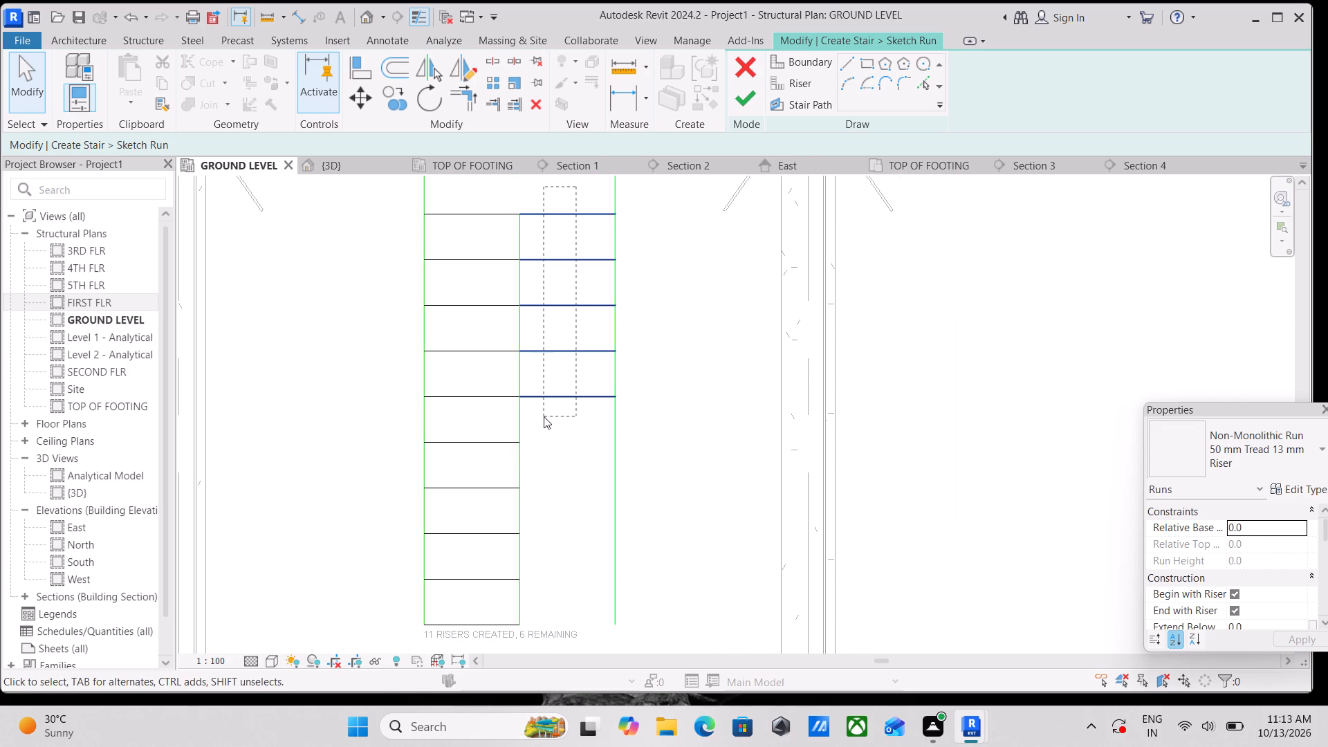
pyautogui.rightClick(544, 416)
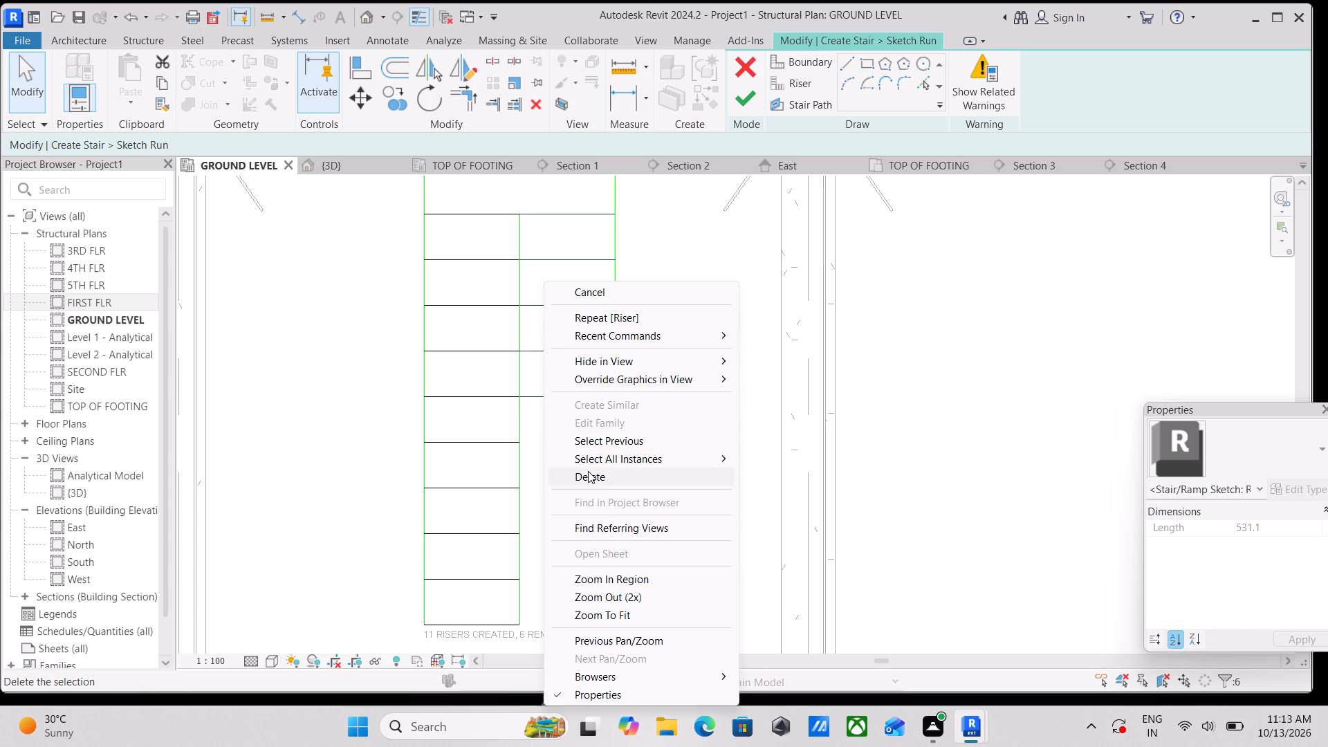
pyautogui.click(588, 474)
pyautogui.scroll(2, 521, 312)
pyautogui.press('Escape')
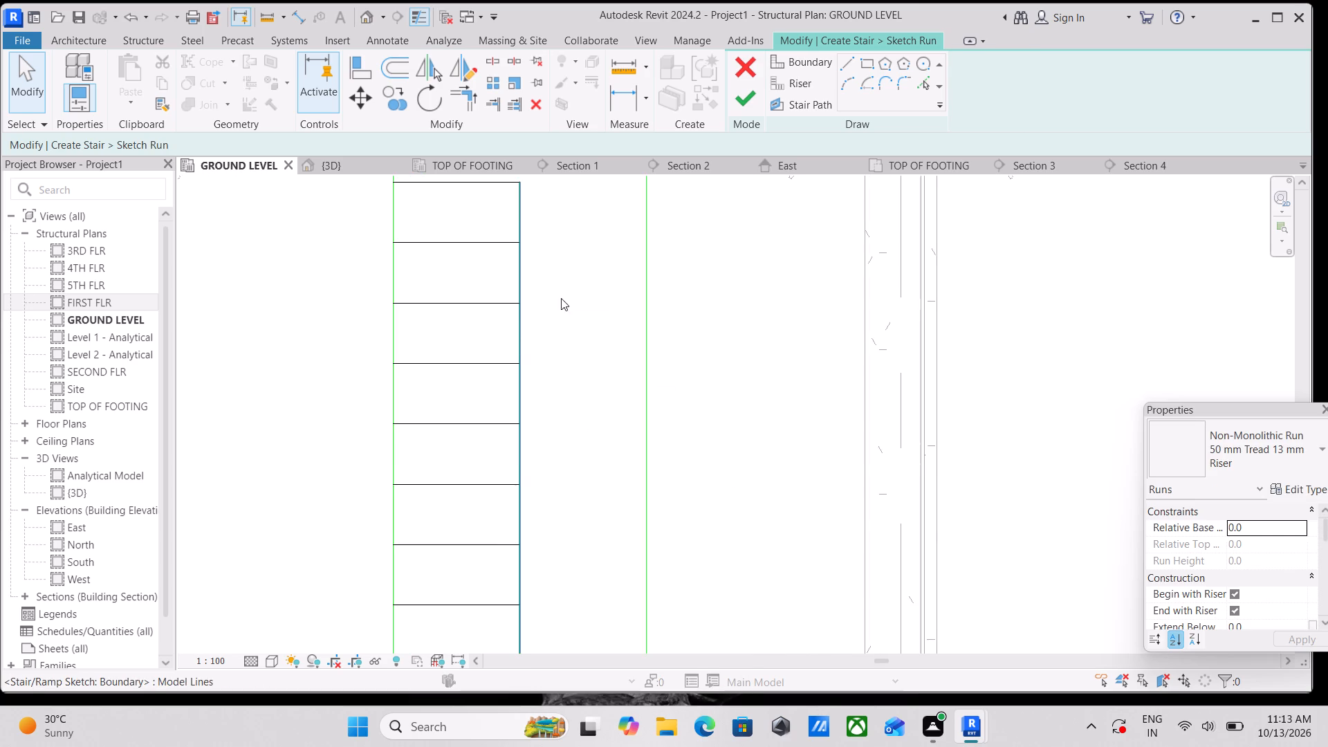
# With Pick Lines and a 2" offset, add a boundary line just east of the middle boundary, and finish picking.
pyautogui.scroll(-1, 582, 274)
pyautogui.moveTo(582, 274); pyautogui.dragTo(547, 365, button='middle')
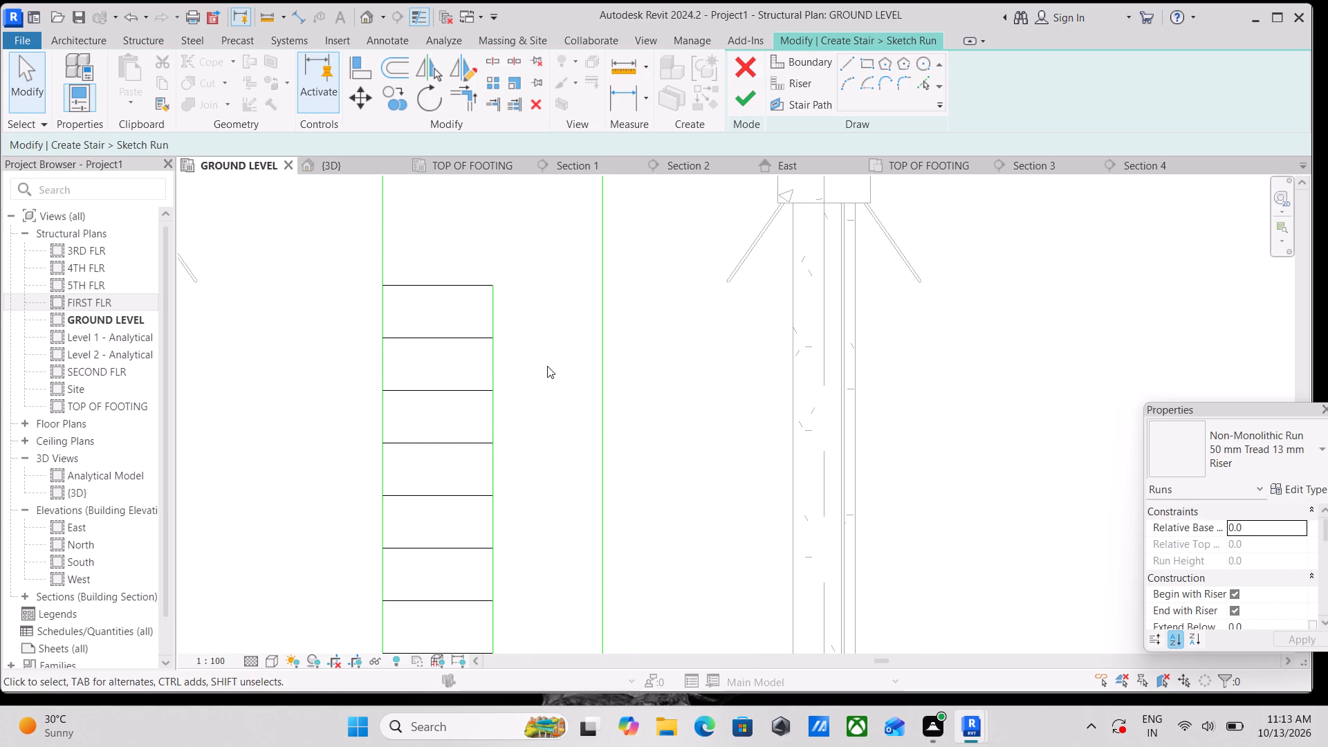
pyautogui.scroll(3, 505, 295)
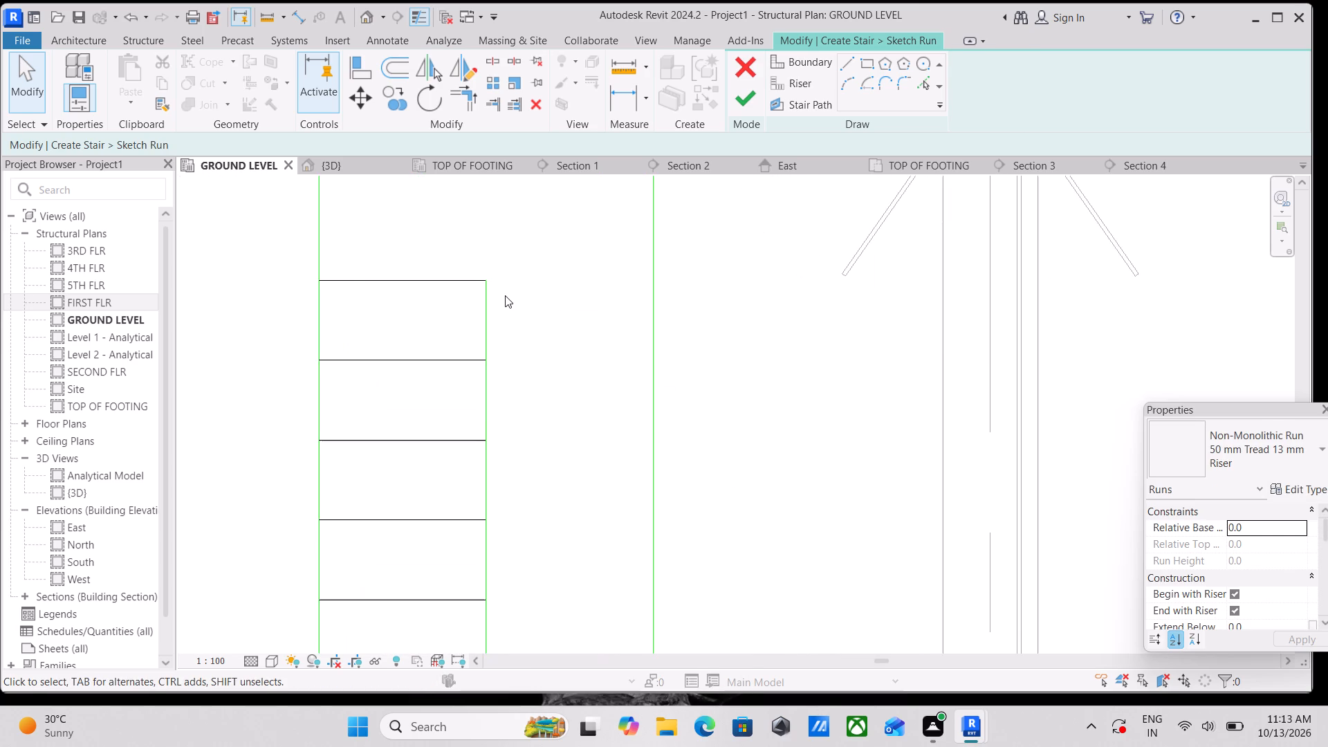
pyautogui.click(791, 64)
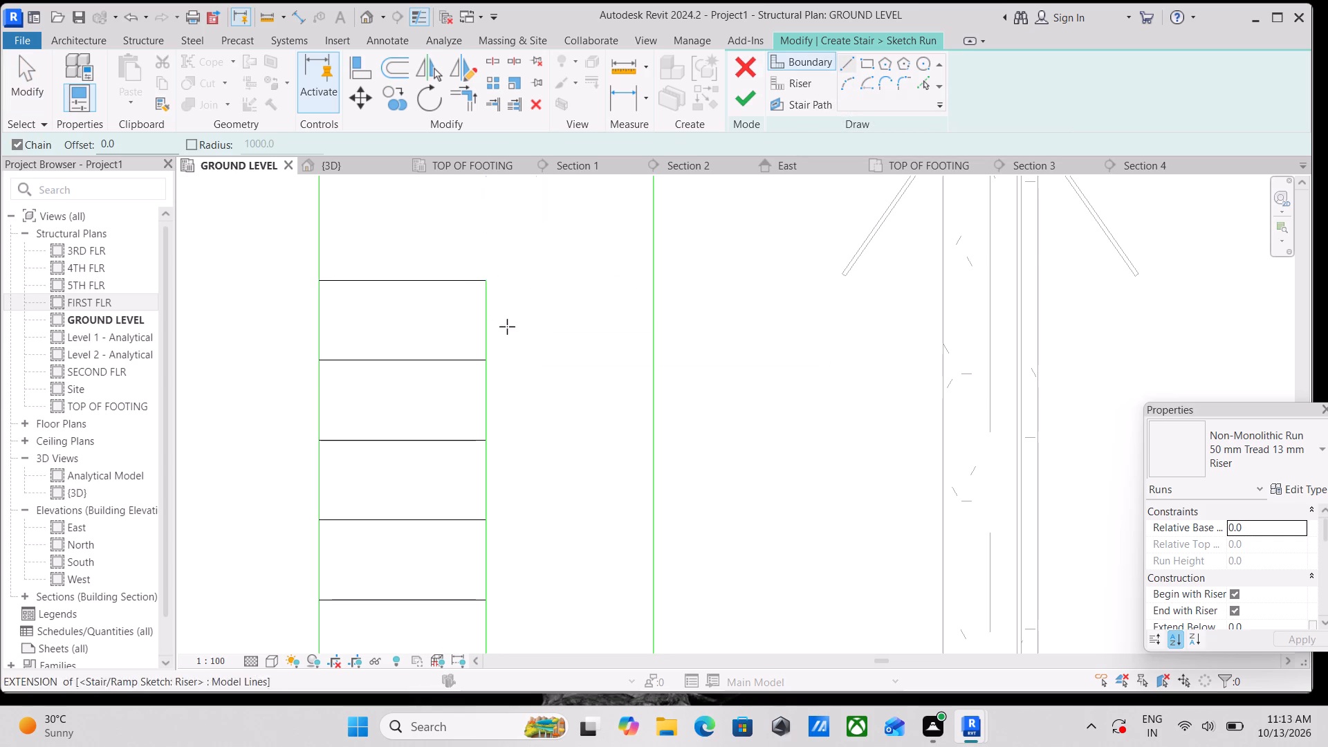
pyautogui.moveTo(507, 326); pyautogui.dragTo(517, 311, button='middle')
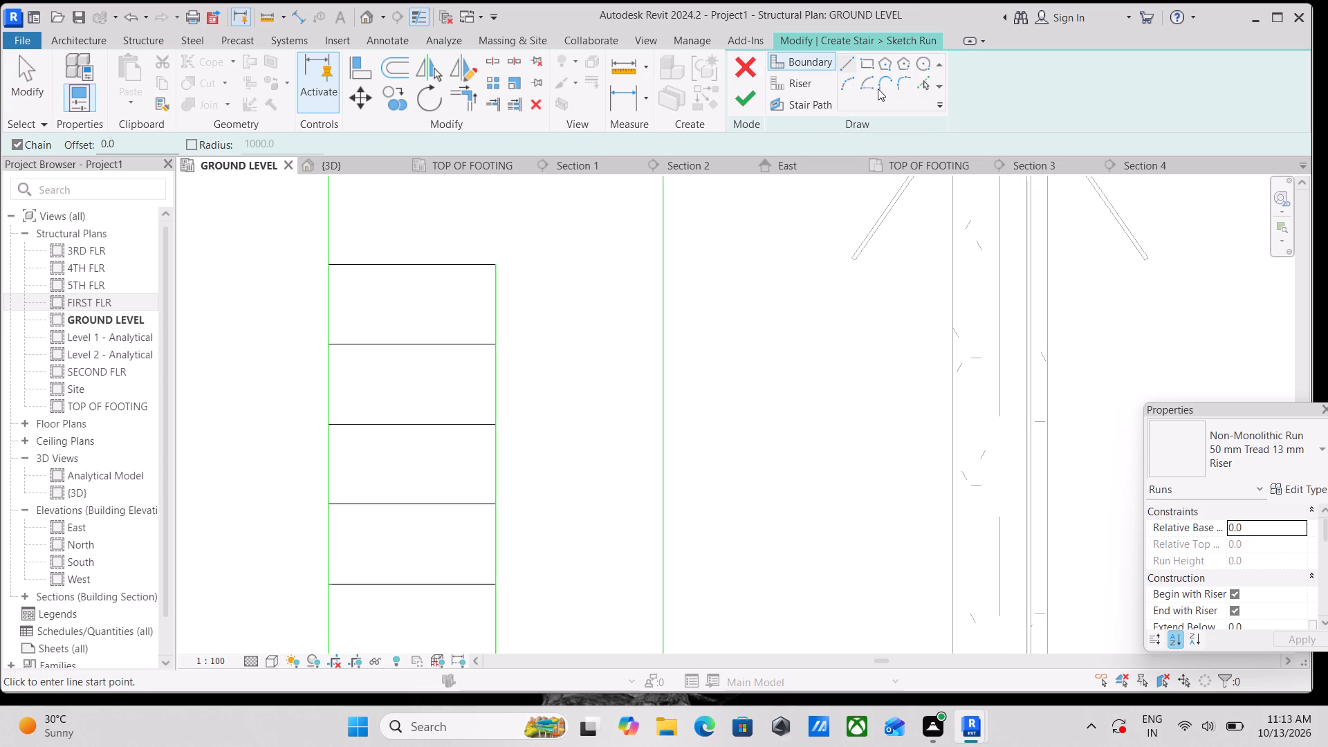
pyautogui.click(925, 87)
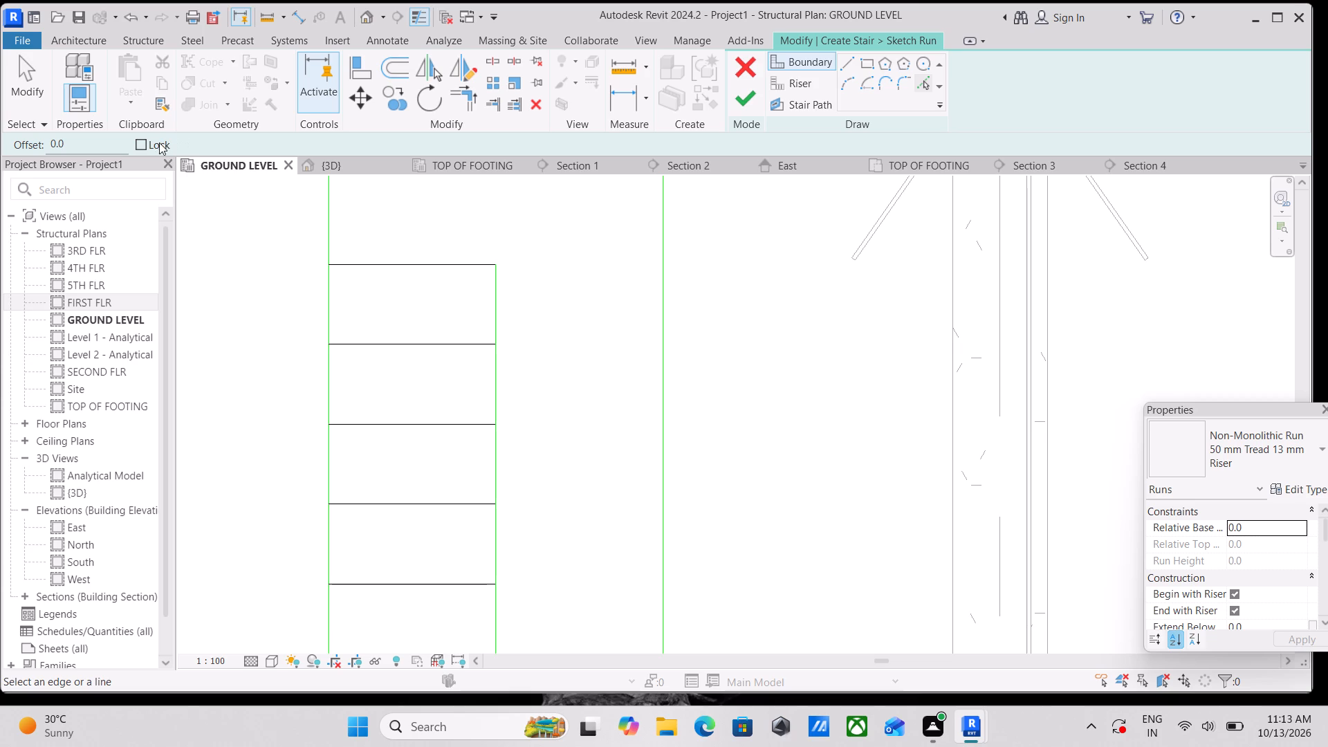
pyautogui.moveTo(84, 138); pyautogui.dragTo(24, 152)
pyautogui.press('2')
pyautogui.hotkey('shift', '"')
pyautogui.press('Return')
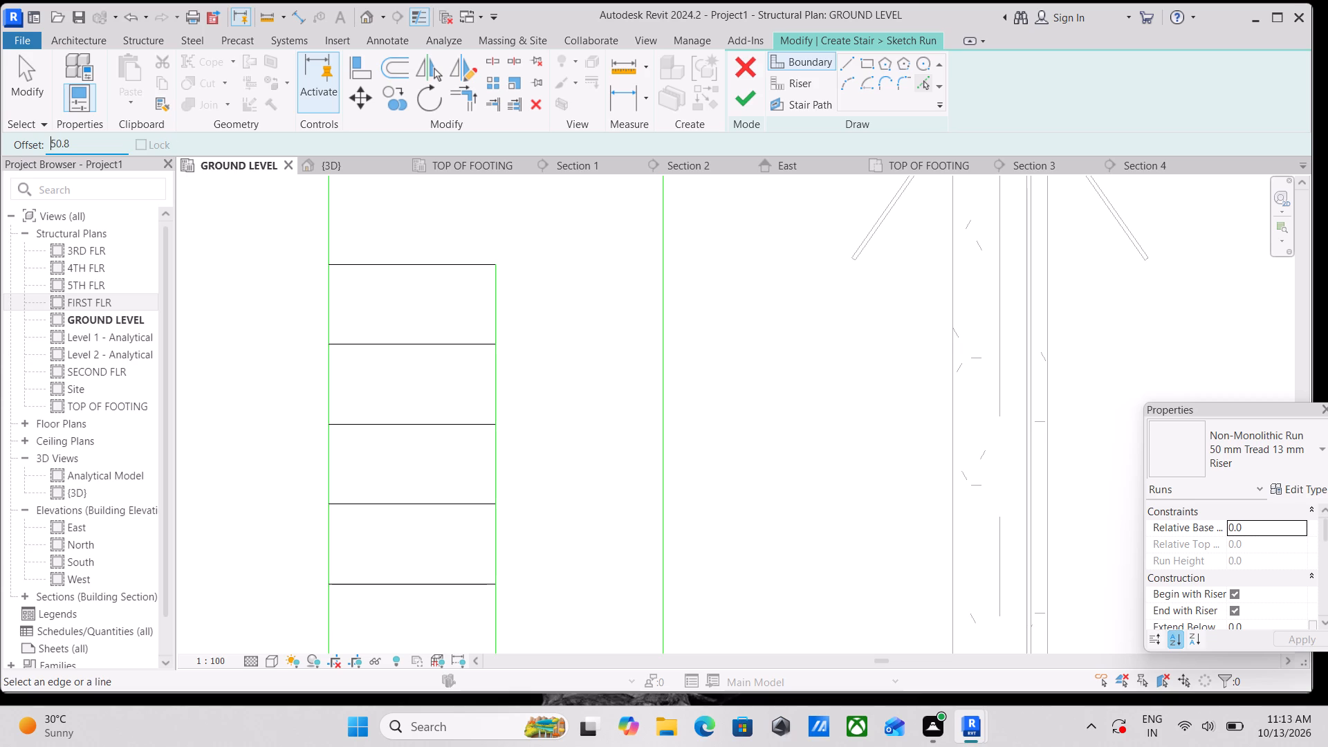
pyautogui.click(497, 443)
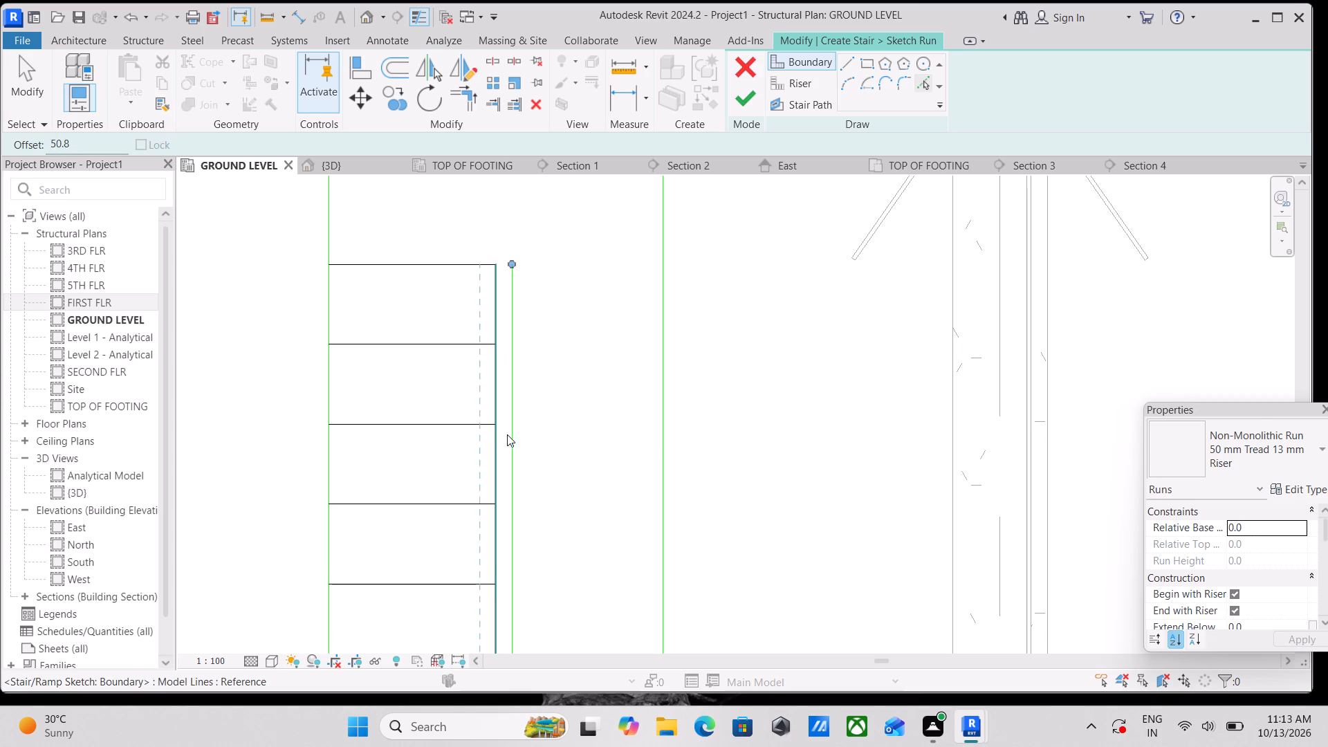
pyautogui.scroll(-2, 548, 348)
pyautogui.press('Escape')
pyautogui.scroll(-1, 555, 344)
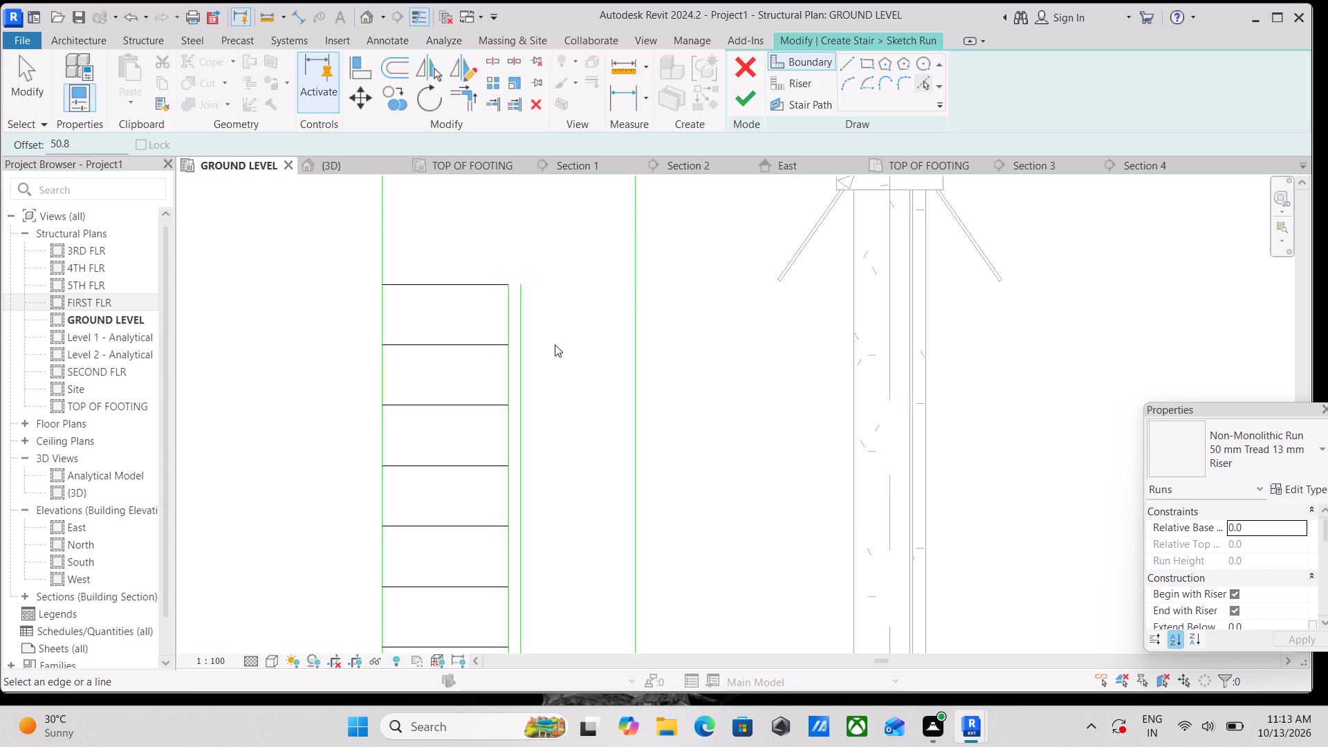
pyautogui.moveTo(555, 344); pyautogui.dragTo(477, 356, button='middle')
pyautogui.press('Escape')
# Place an aligned dimension between the new boundary line just east of the middle boundary and the east boundary line.
pyautogui.scroll(2, 480, 375)
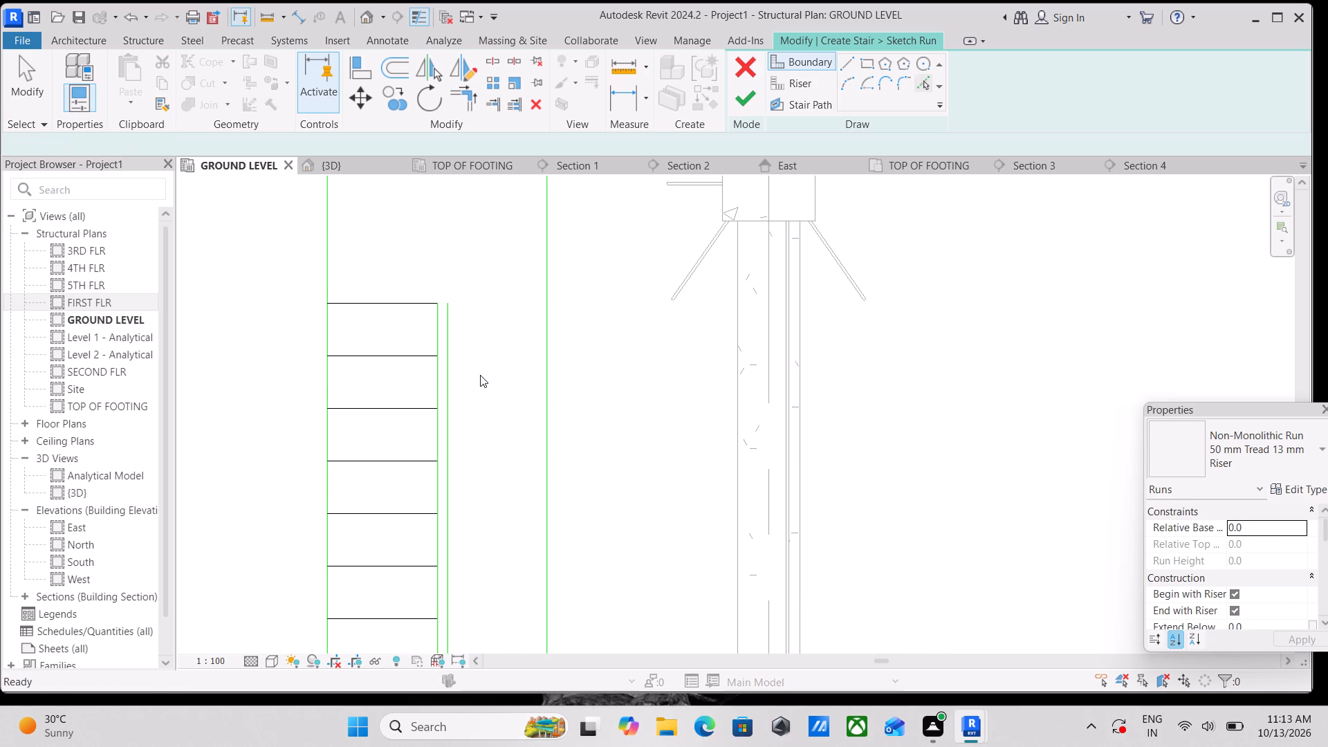
pyautogui.scroll(1, 480, 375)
pyautogui.write('di')
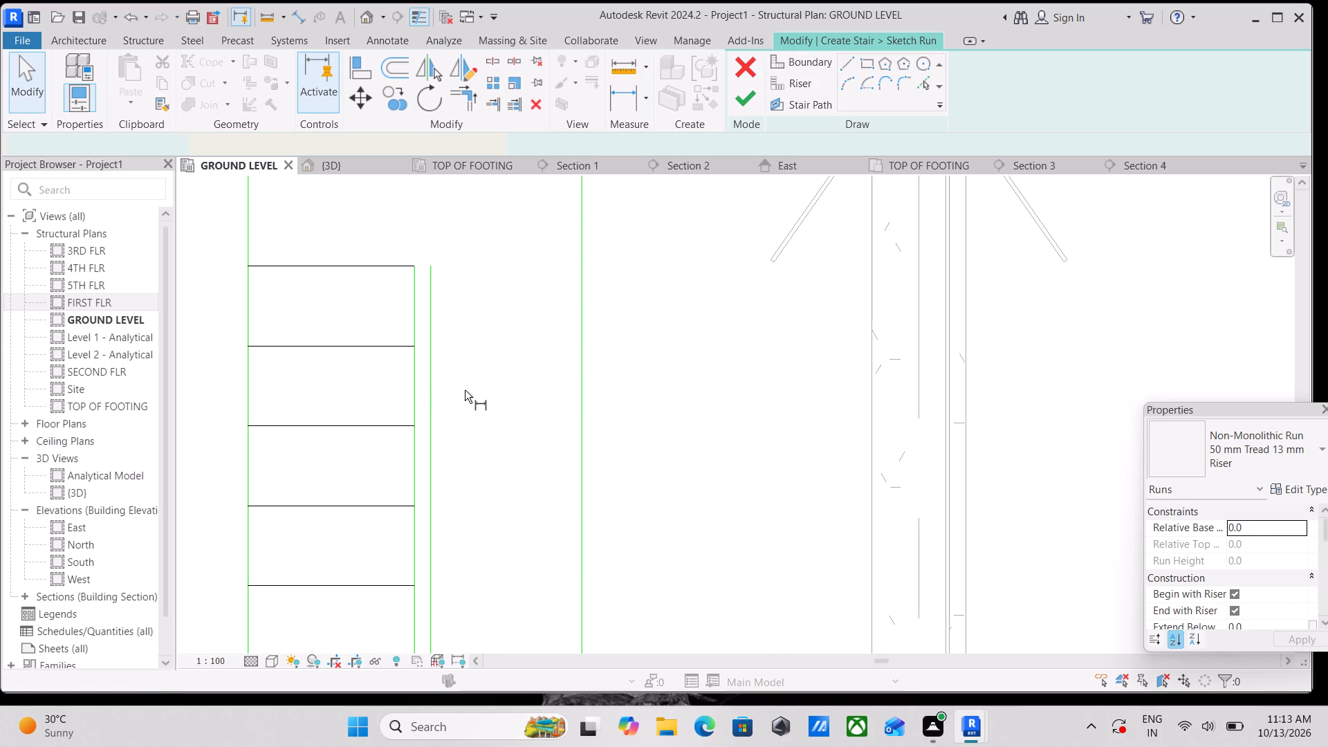
pyautogui.click(430, 403)
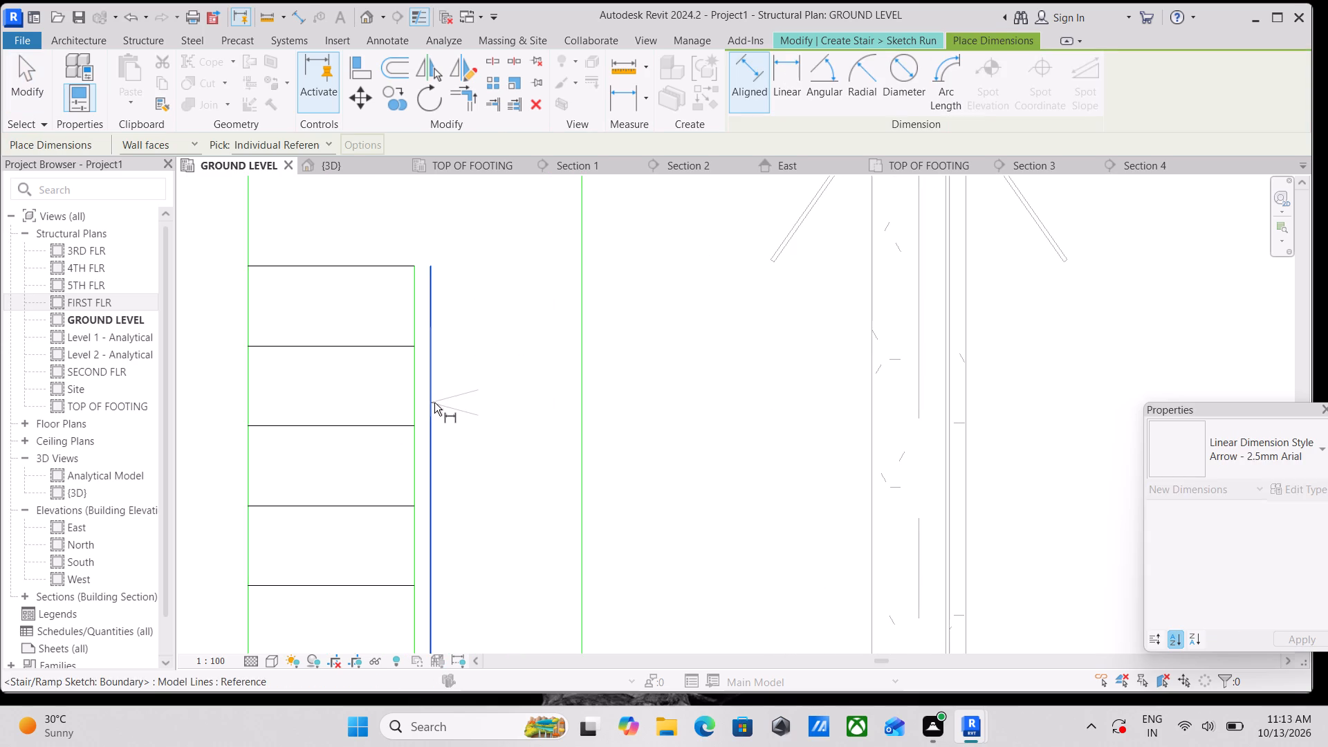
pyautogui.click(583, 405)
pyautogui.click(545, 368)
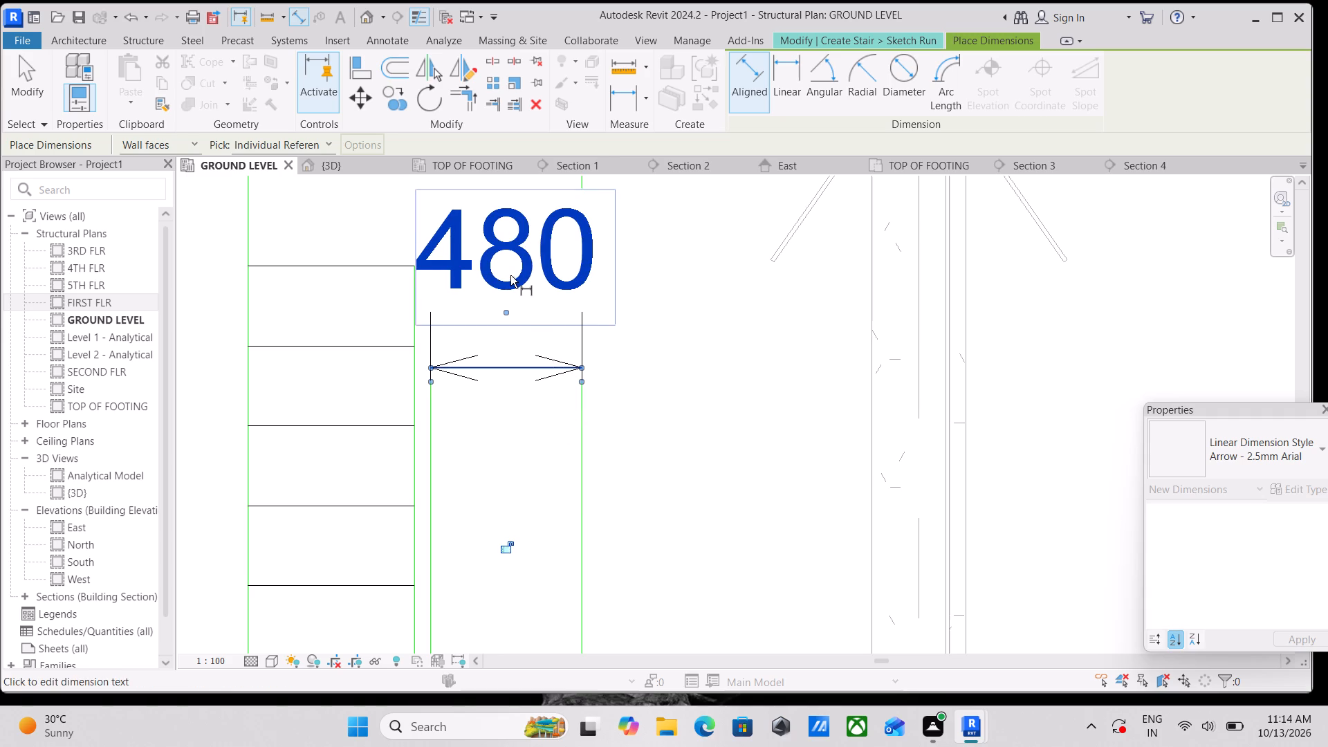
pyautogui.scroll(3, 492, 369)
pyautogui.press('Escape')
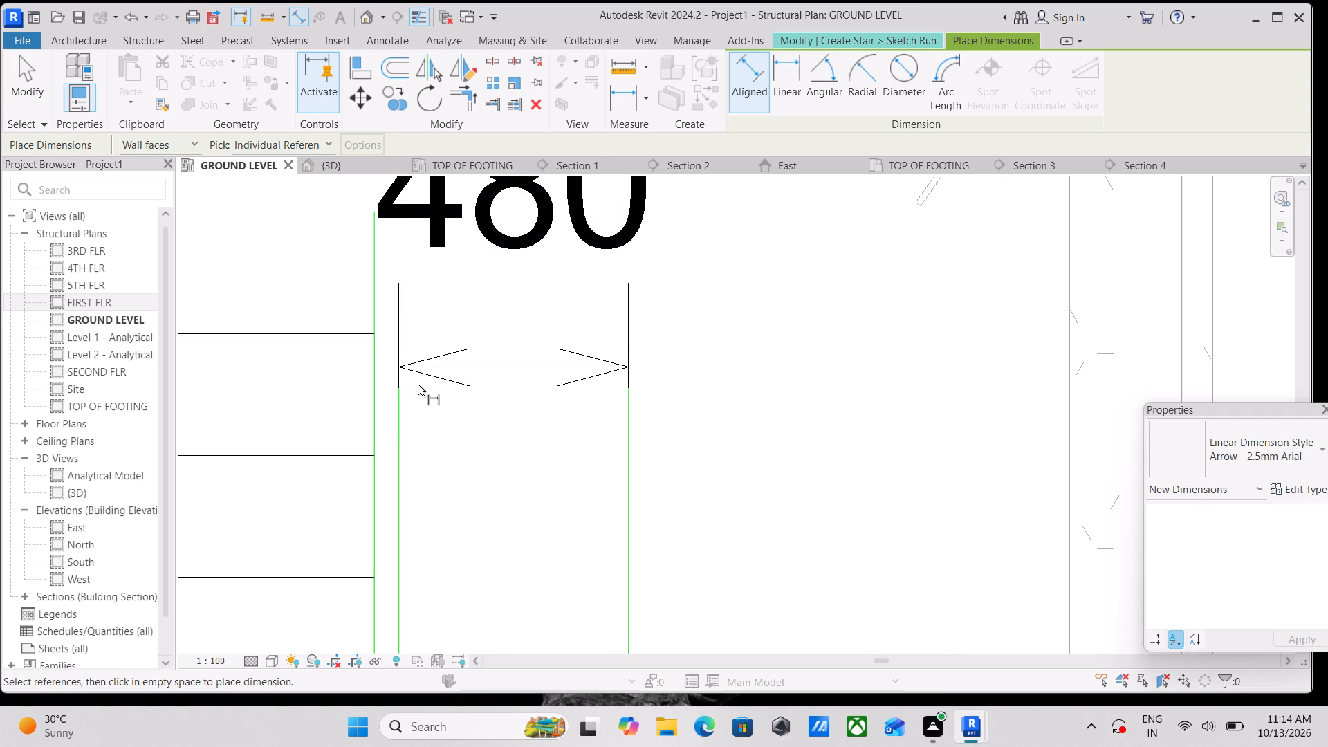
pyautogui.press('Escape')
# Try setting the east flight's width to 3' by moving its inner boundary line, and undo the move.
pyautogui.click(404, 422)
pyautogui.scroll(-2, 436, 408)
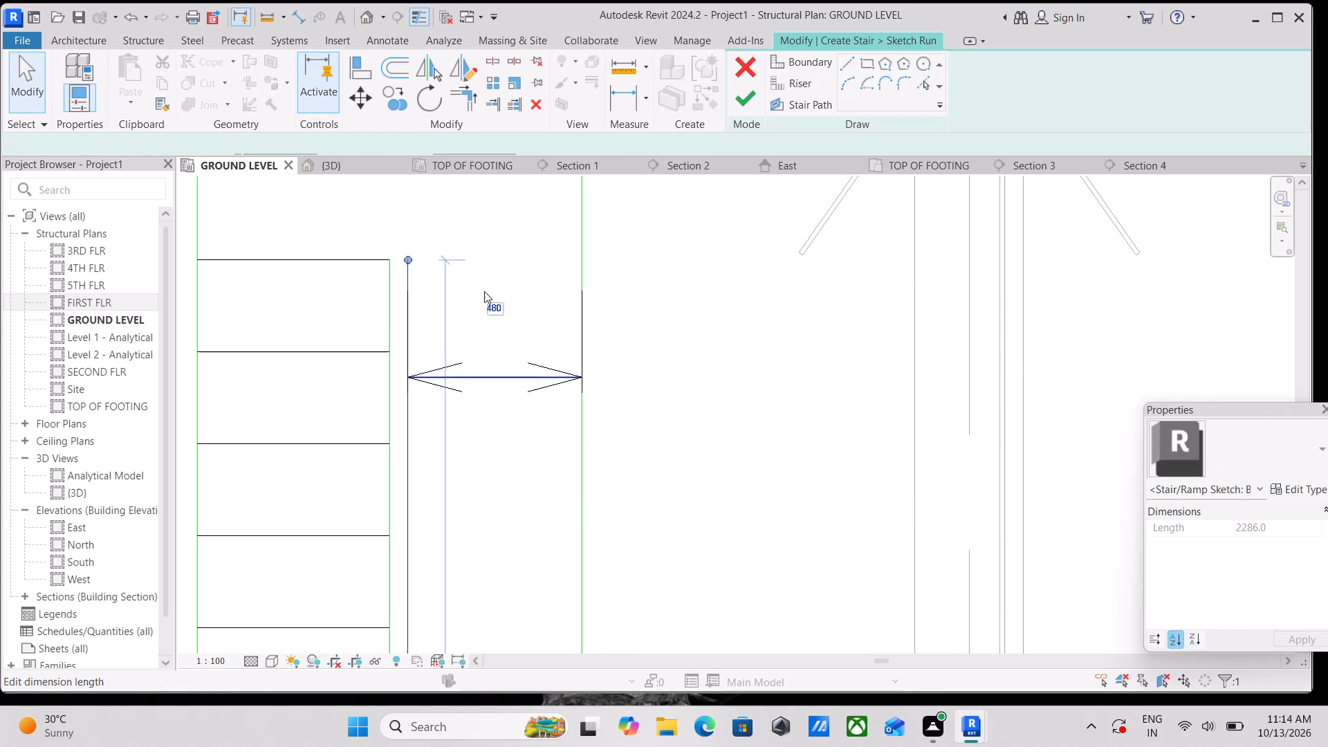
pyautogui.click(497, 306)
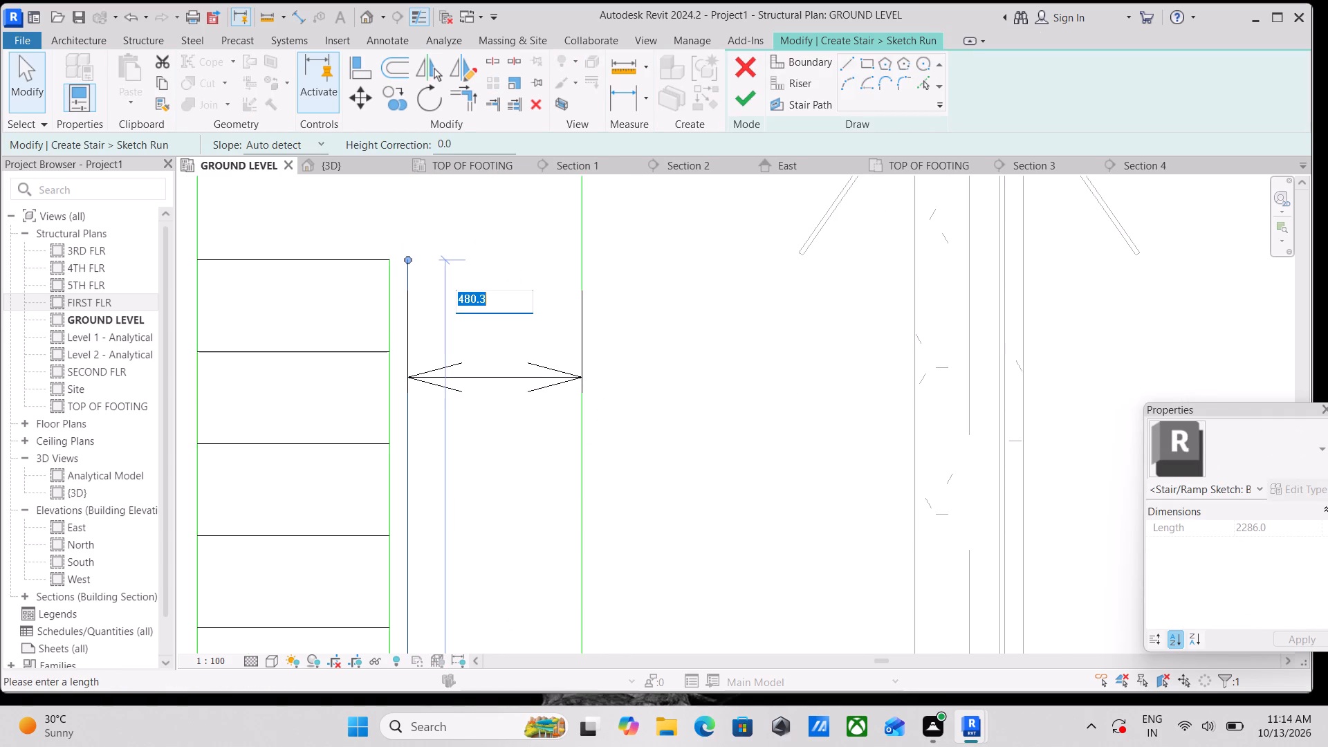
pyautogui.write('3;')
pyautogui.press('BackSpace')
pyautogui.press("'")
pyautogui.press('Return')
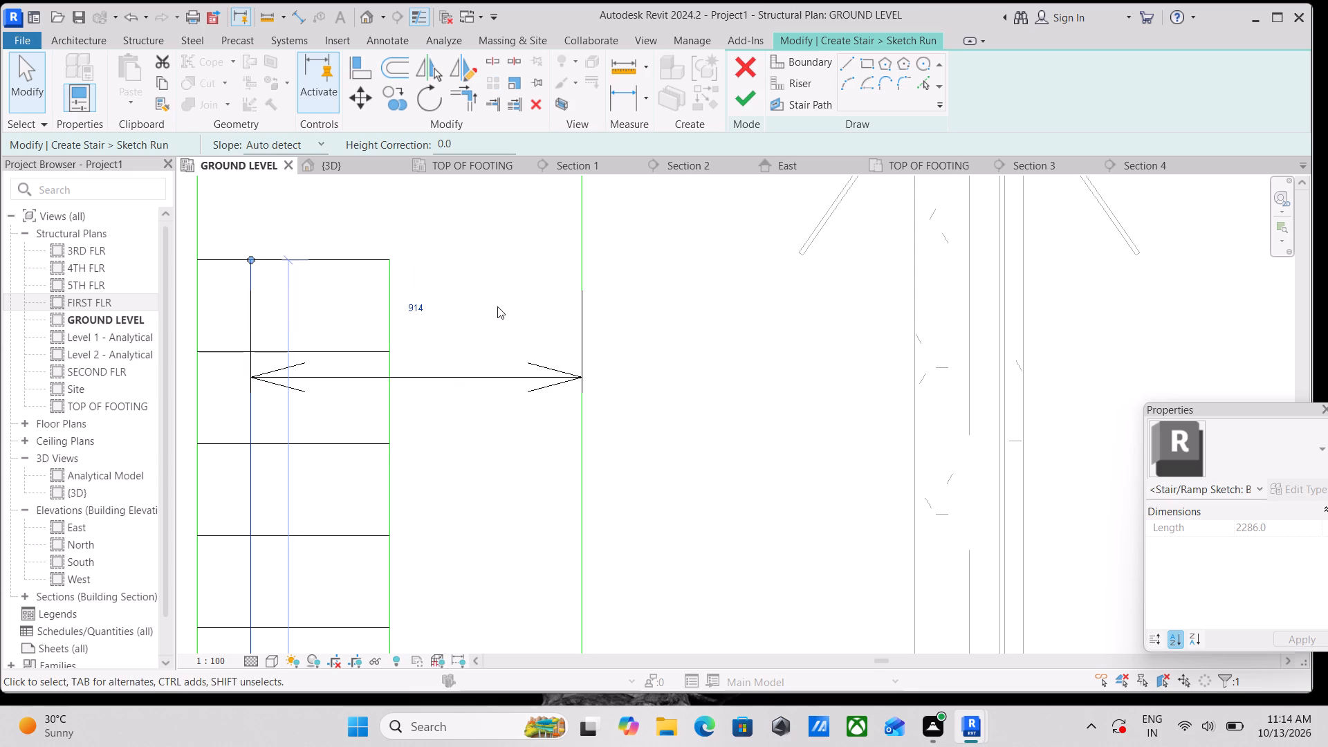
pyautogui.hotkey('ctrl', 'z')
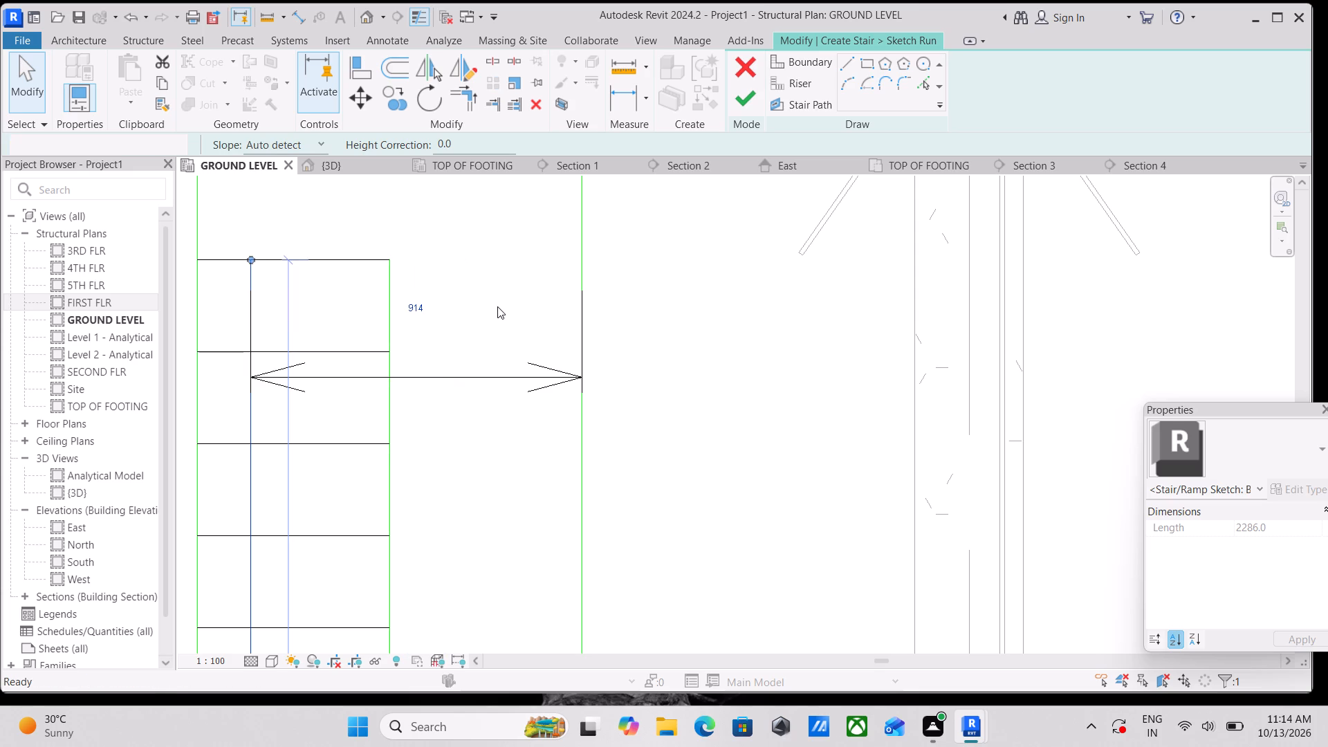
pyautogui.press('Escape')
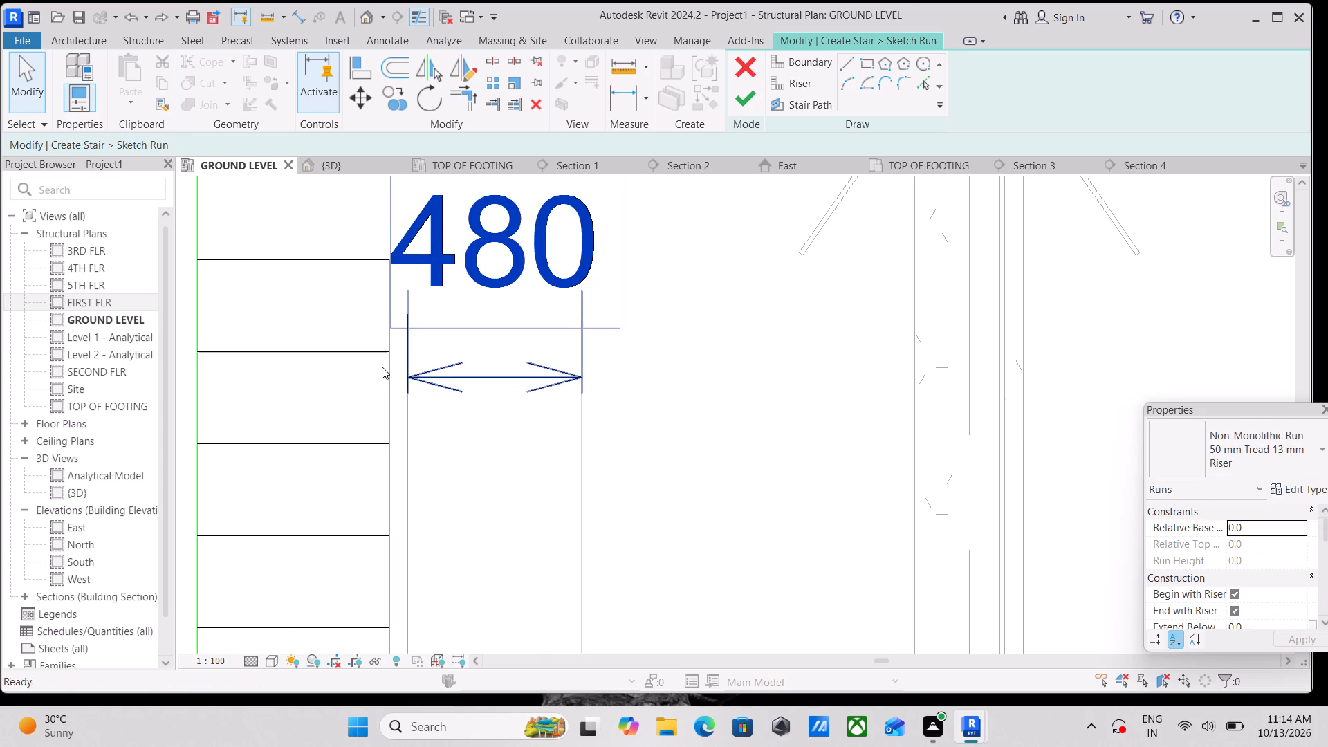
# Set the east boundary line's distance from the east flight's inner boundary line to 3'.
pyautogui.scroll(-2, 205, 397)
pyautogui.press('`')
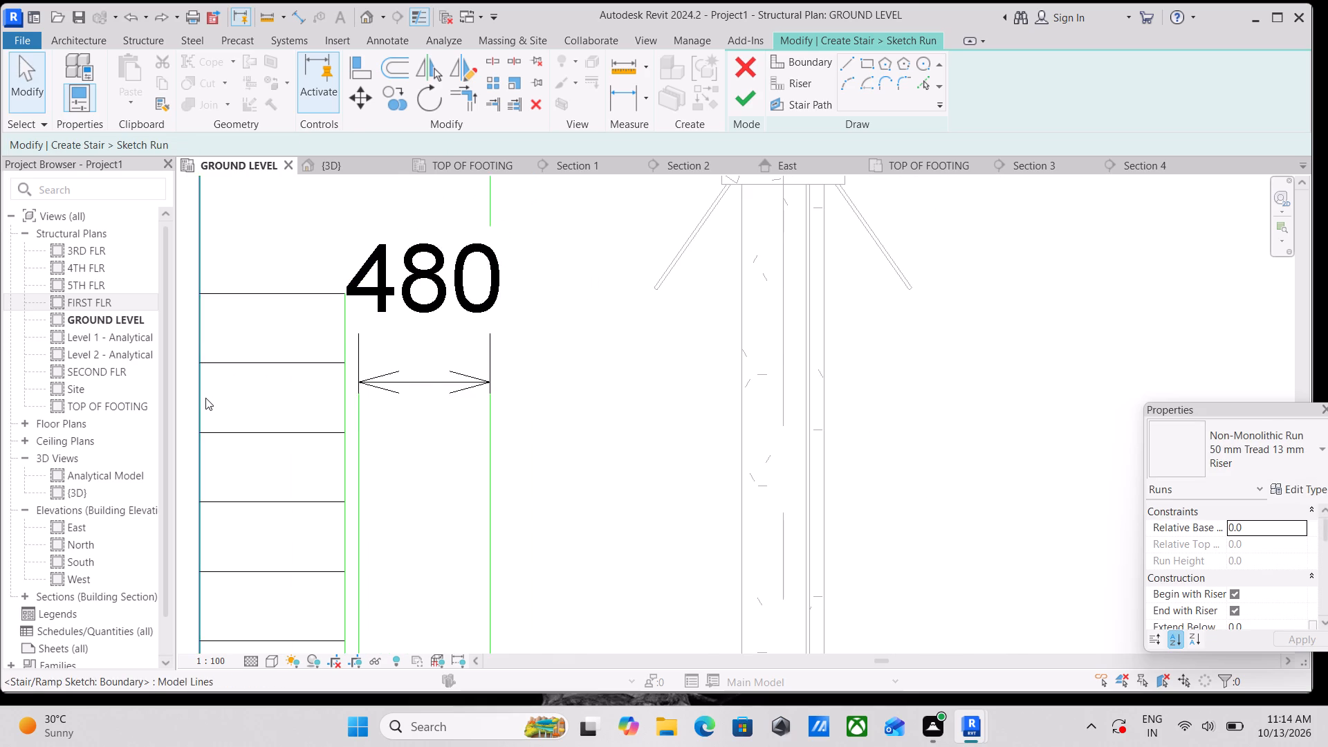
pyautogui.scroll(-1, 205, 398)
pyautogui.press('Escape')
pyautogui.scroll(2, 463, 430)
pyautogui.press('Escape')
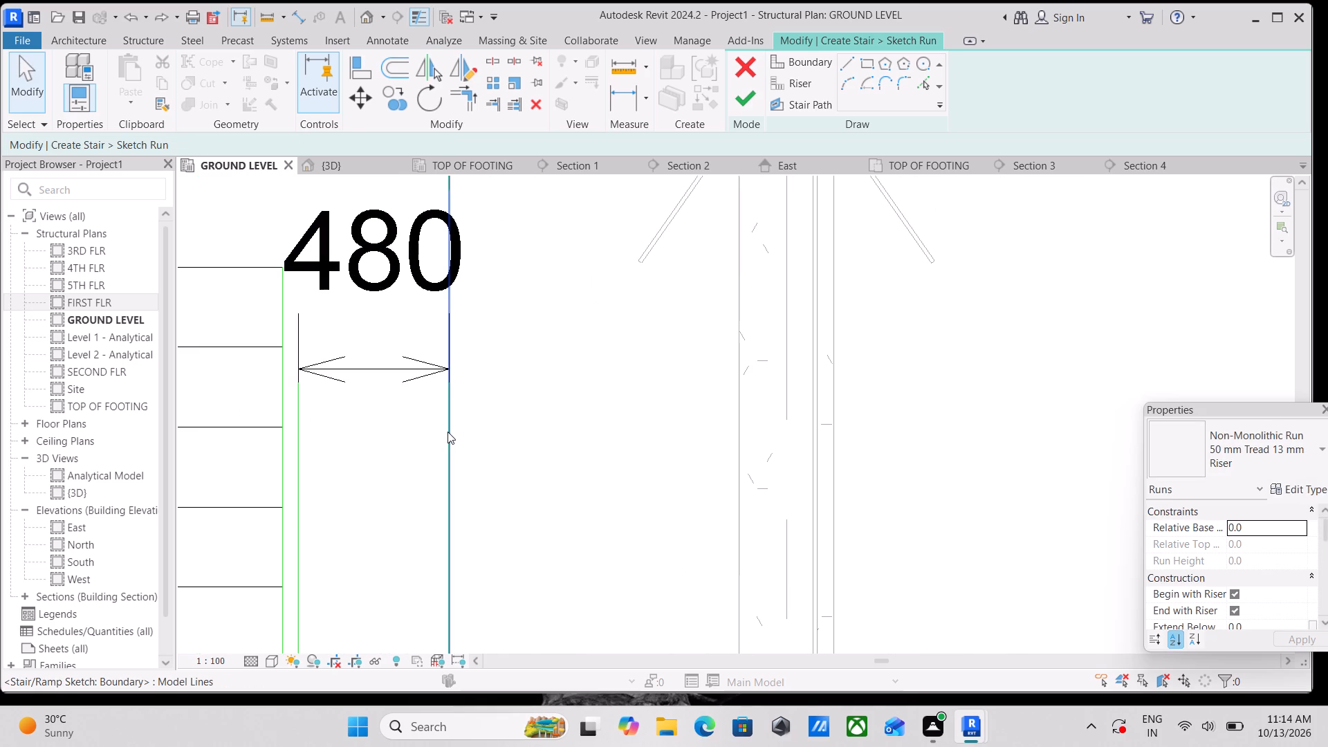
pyautogui.scroll(-1, 448, 432)
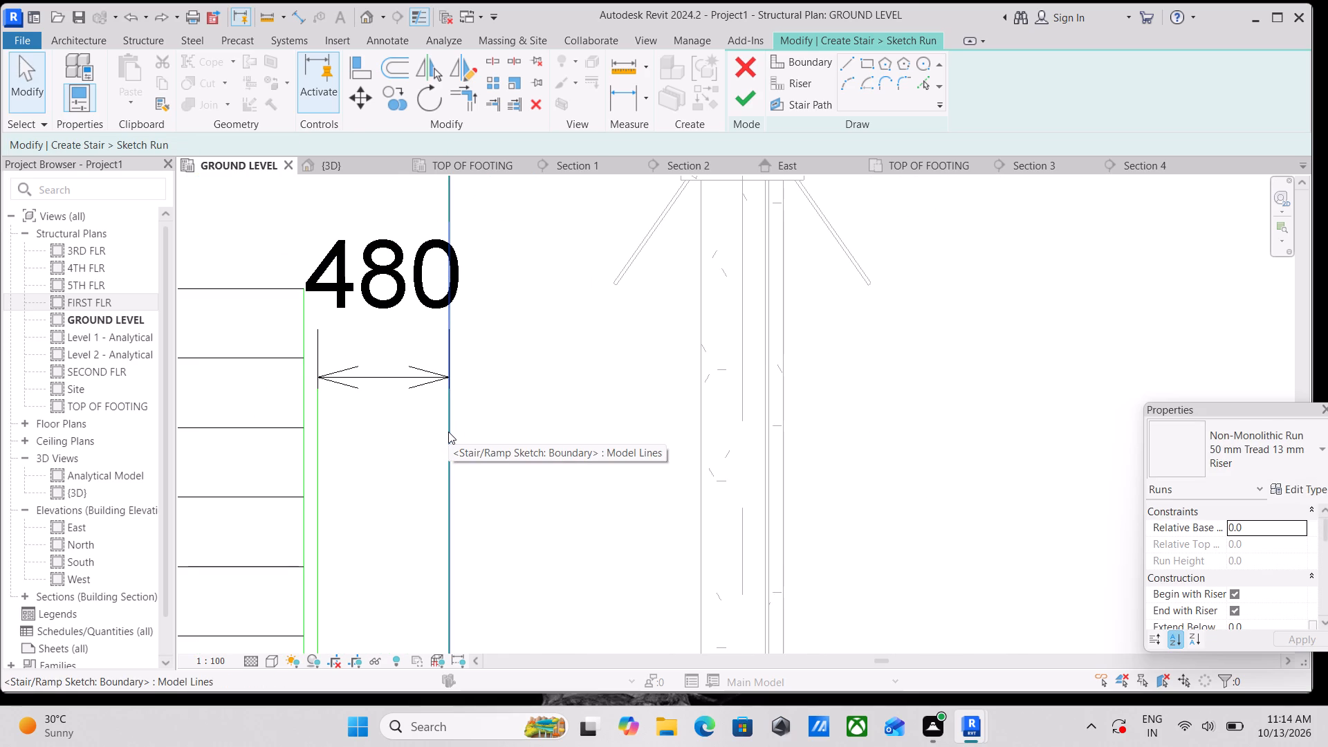
pyautogui.click(448, 432)
pyautogui.click(384, 326)
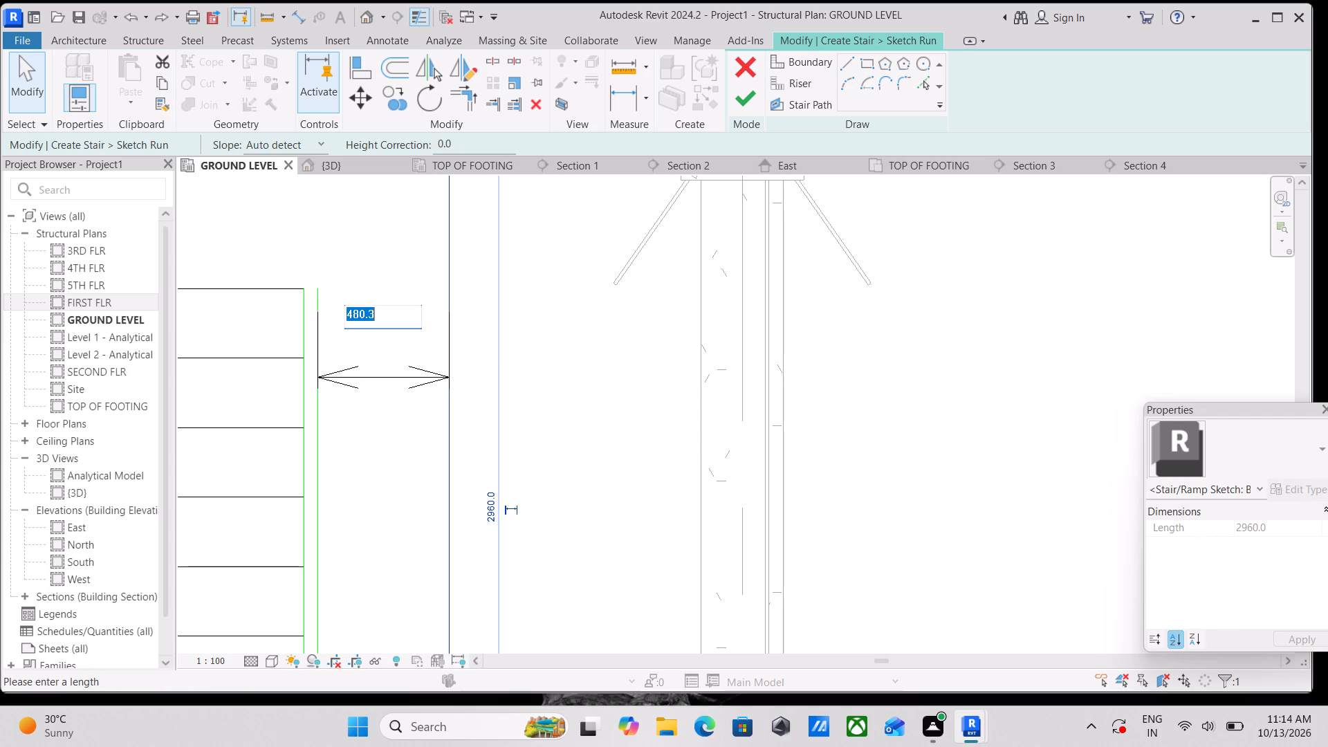
pyautogui.write("3'")
pyautogui.press('Return')
pyautogui.scroll(-5, 384, 326)
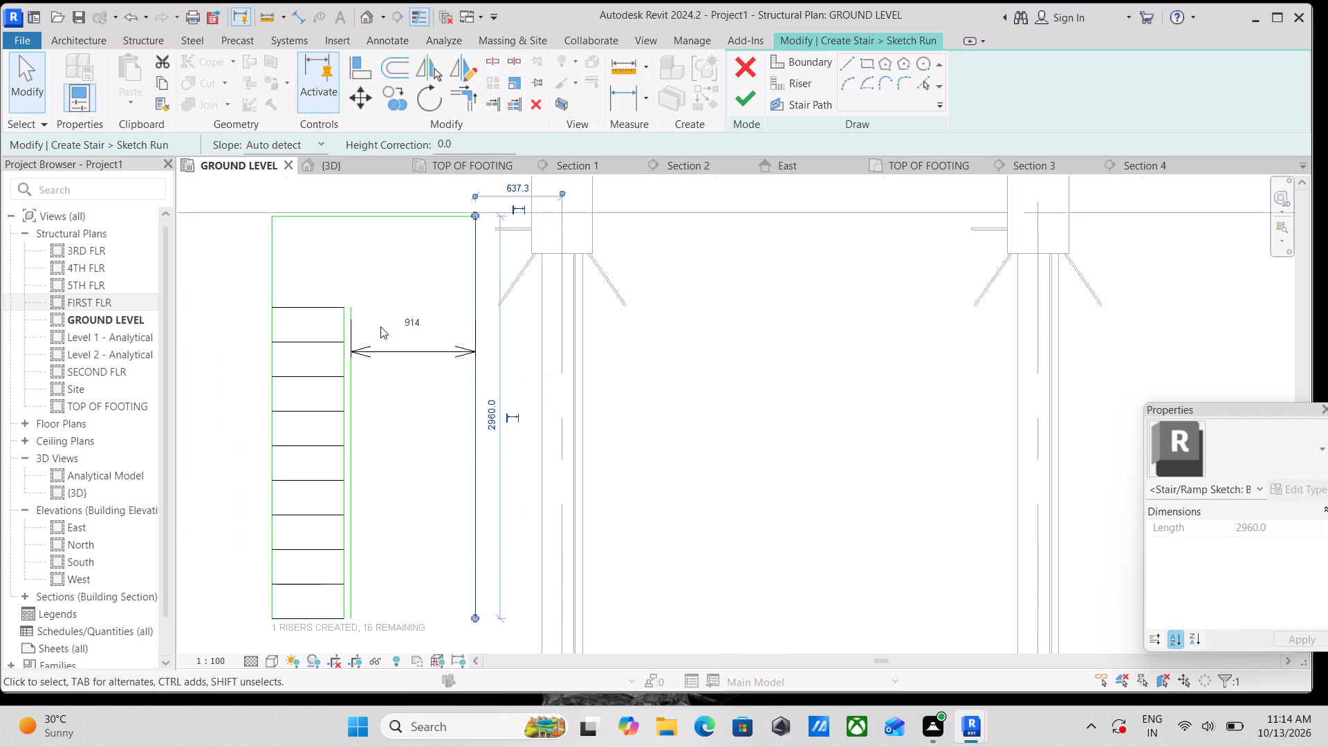
pyautogui.press('Escape')
pyautogui.scroll(4, 342, 356)
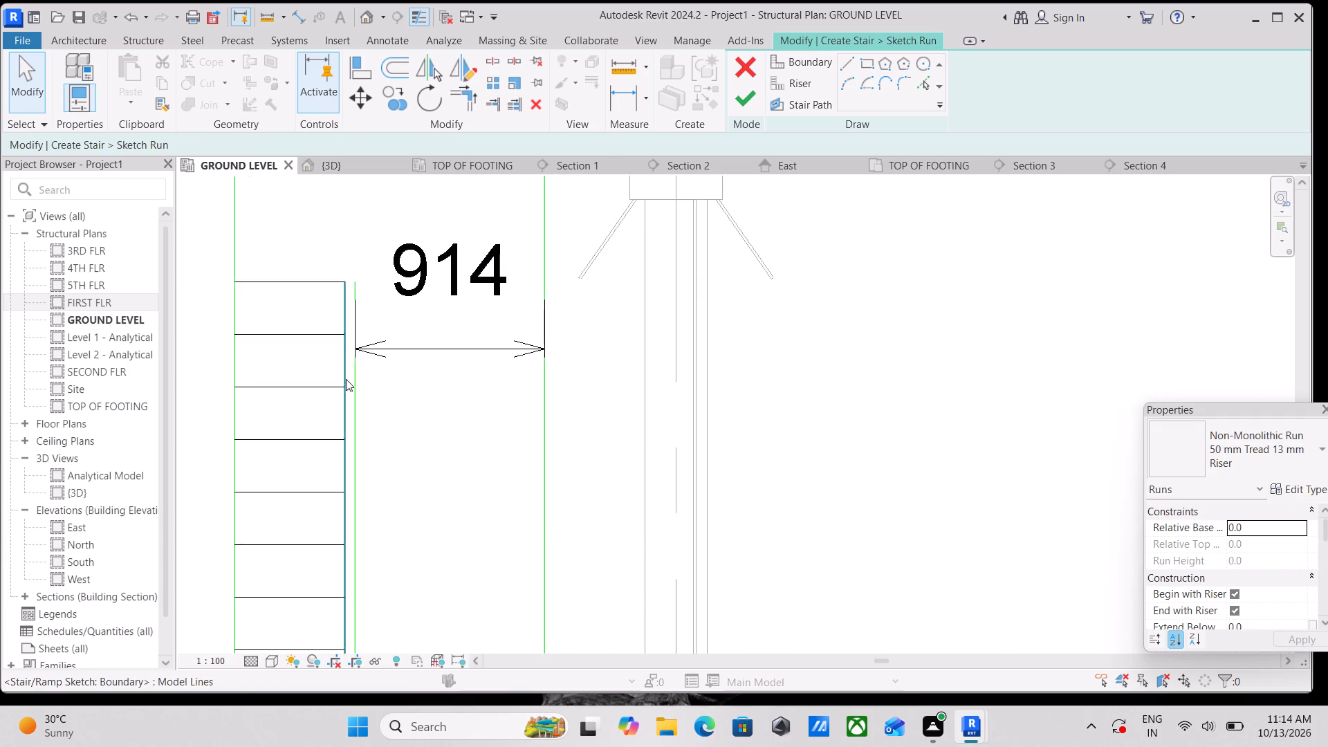
pyautogui.scroll(3, 346, 379)
pyautogui.press('Escape')
pyautogui.press('Escape')
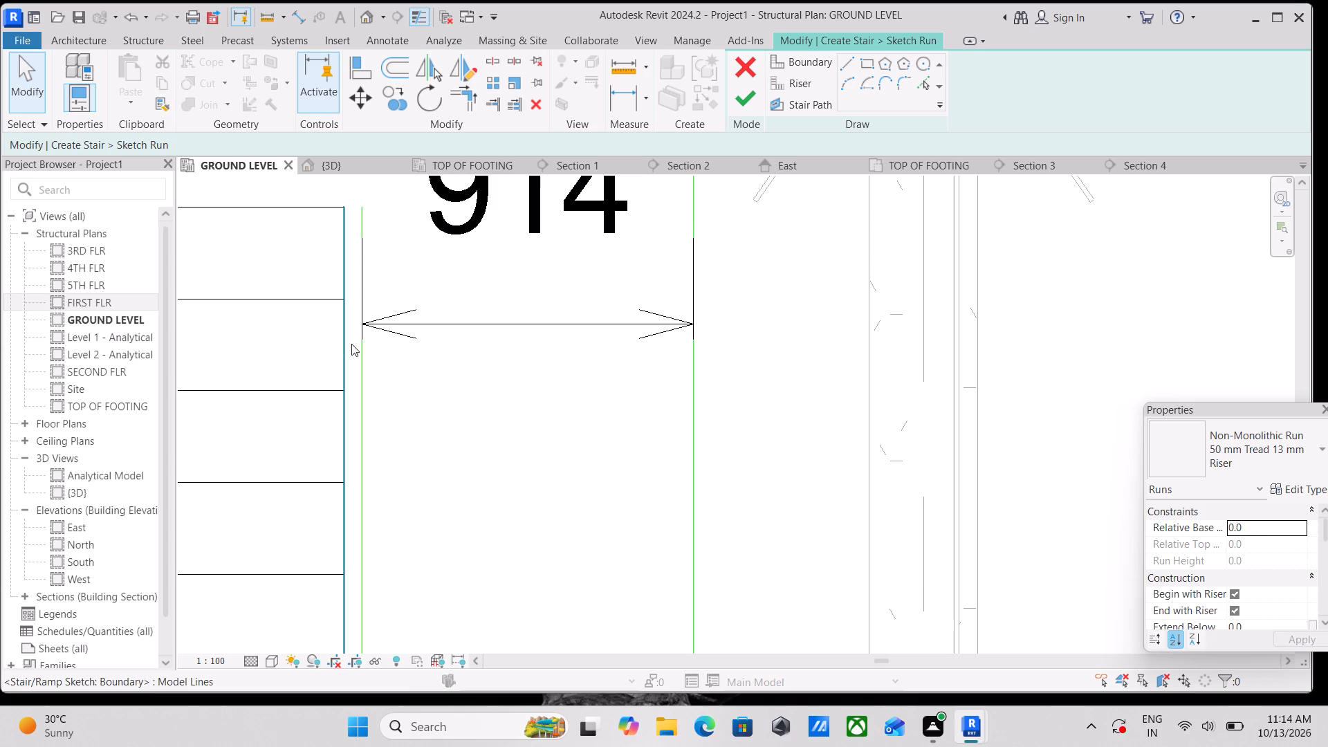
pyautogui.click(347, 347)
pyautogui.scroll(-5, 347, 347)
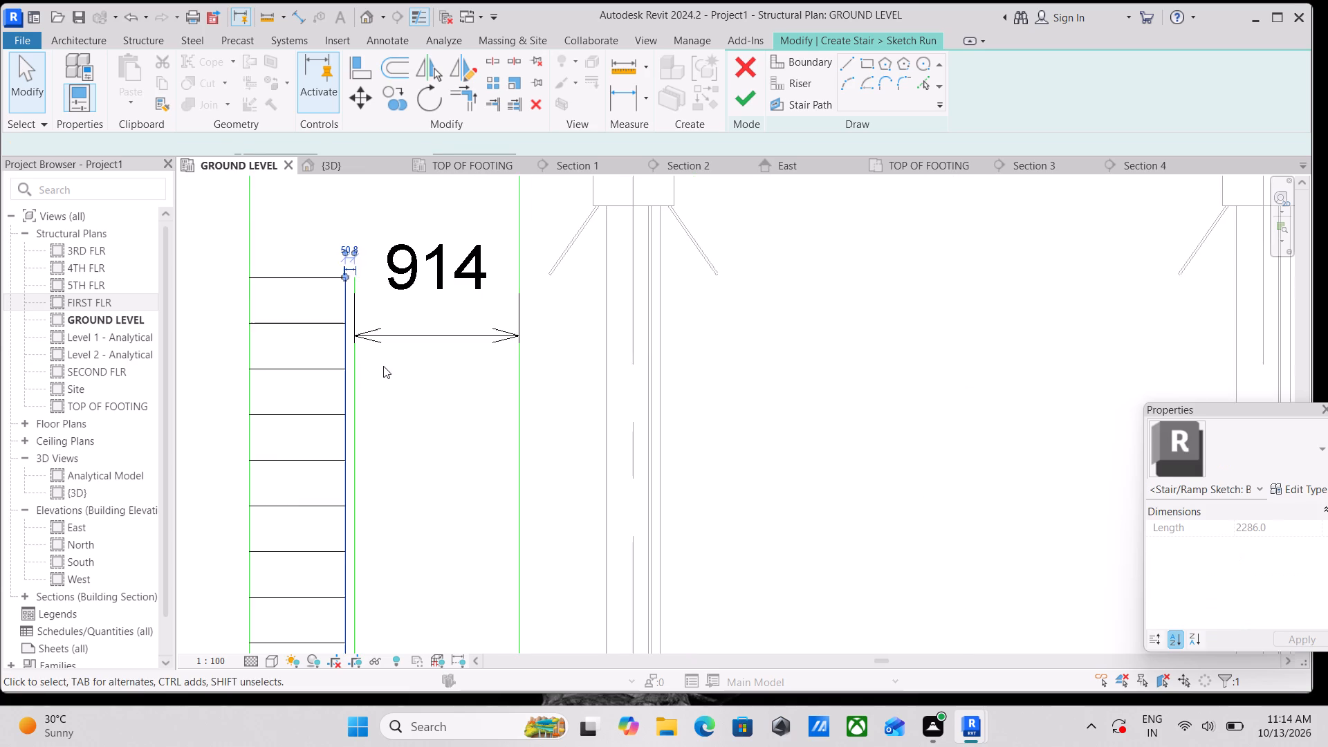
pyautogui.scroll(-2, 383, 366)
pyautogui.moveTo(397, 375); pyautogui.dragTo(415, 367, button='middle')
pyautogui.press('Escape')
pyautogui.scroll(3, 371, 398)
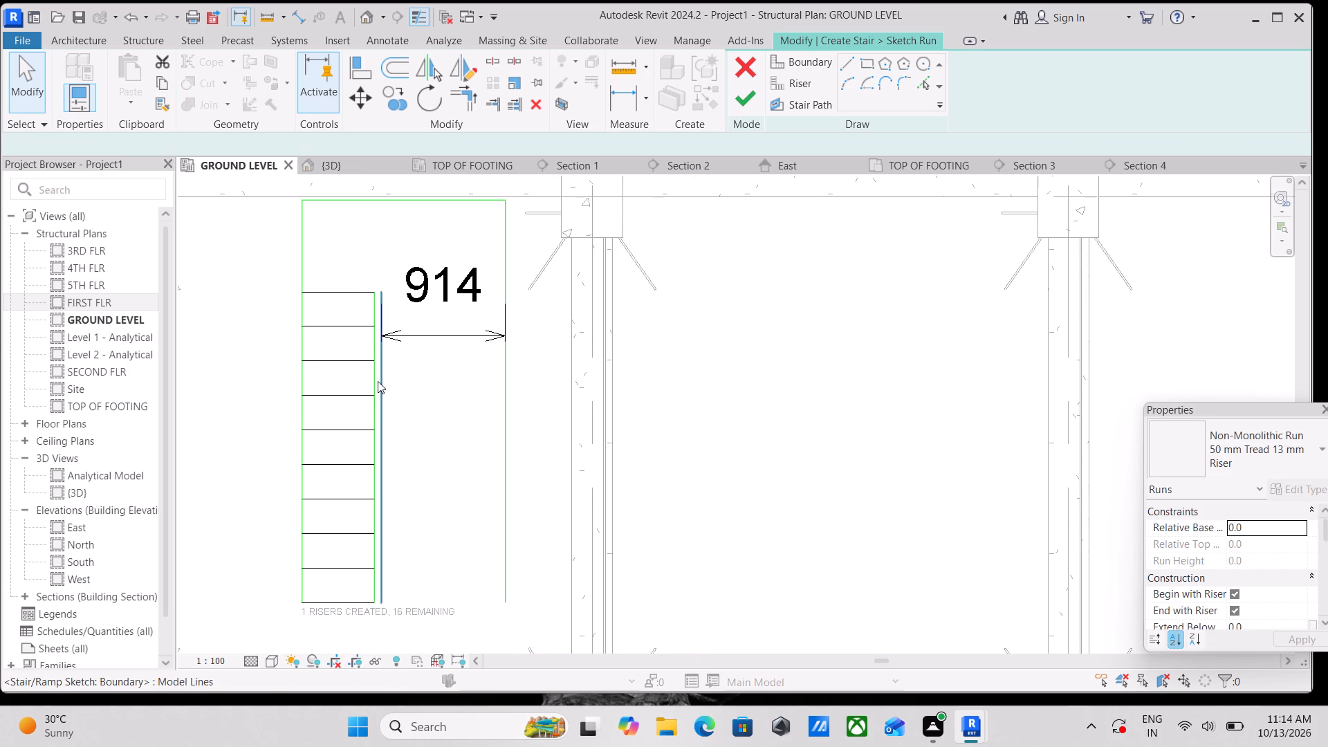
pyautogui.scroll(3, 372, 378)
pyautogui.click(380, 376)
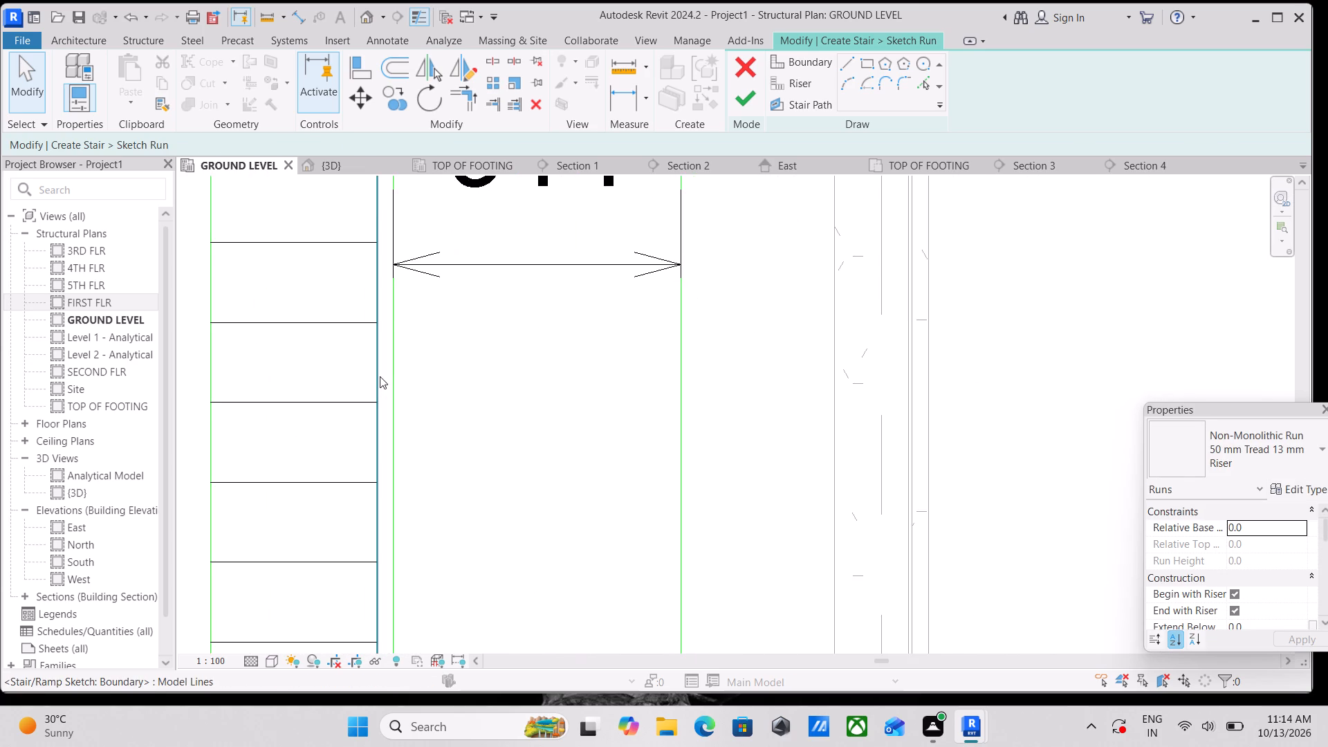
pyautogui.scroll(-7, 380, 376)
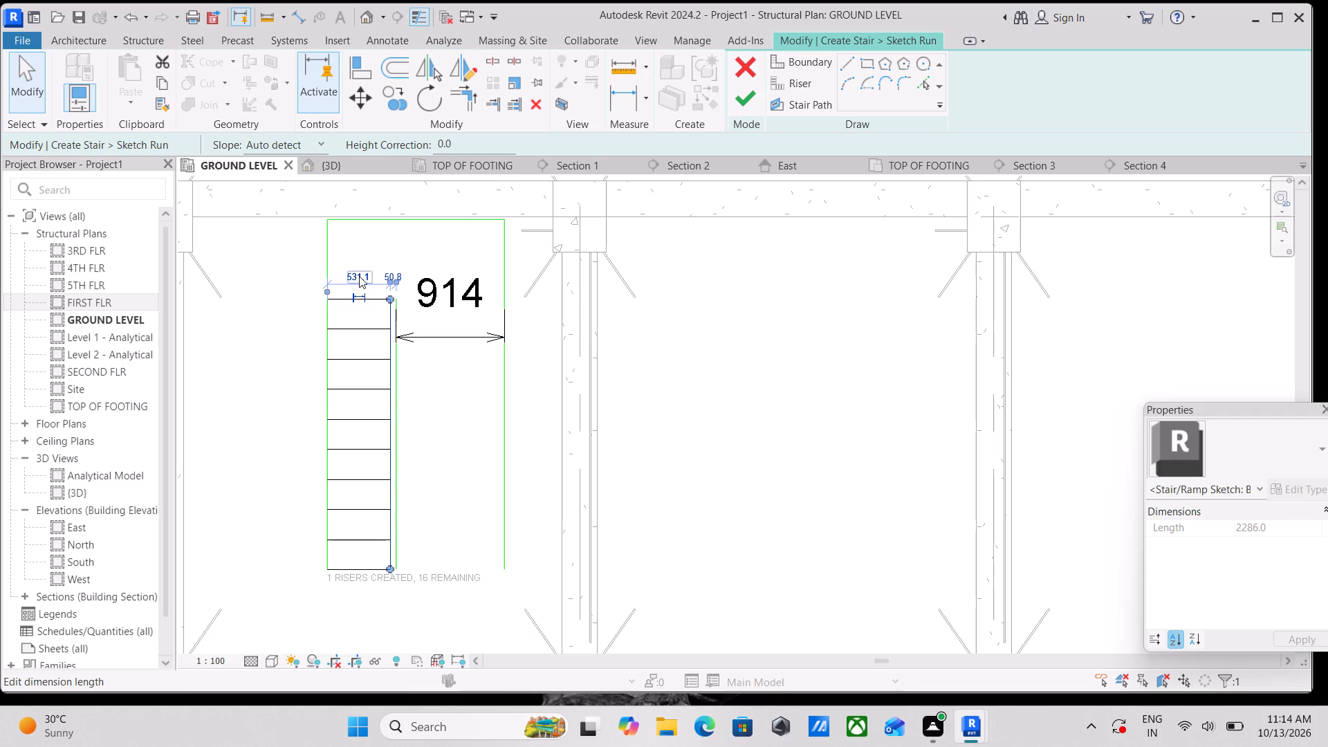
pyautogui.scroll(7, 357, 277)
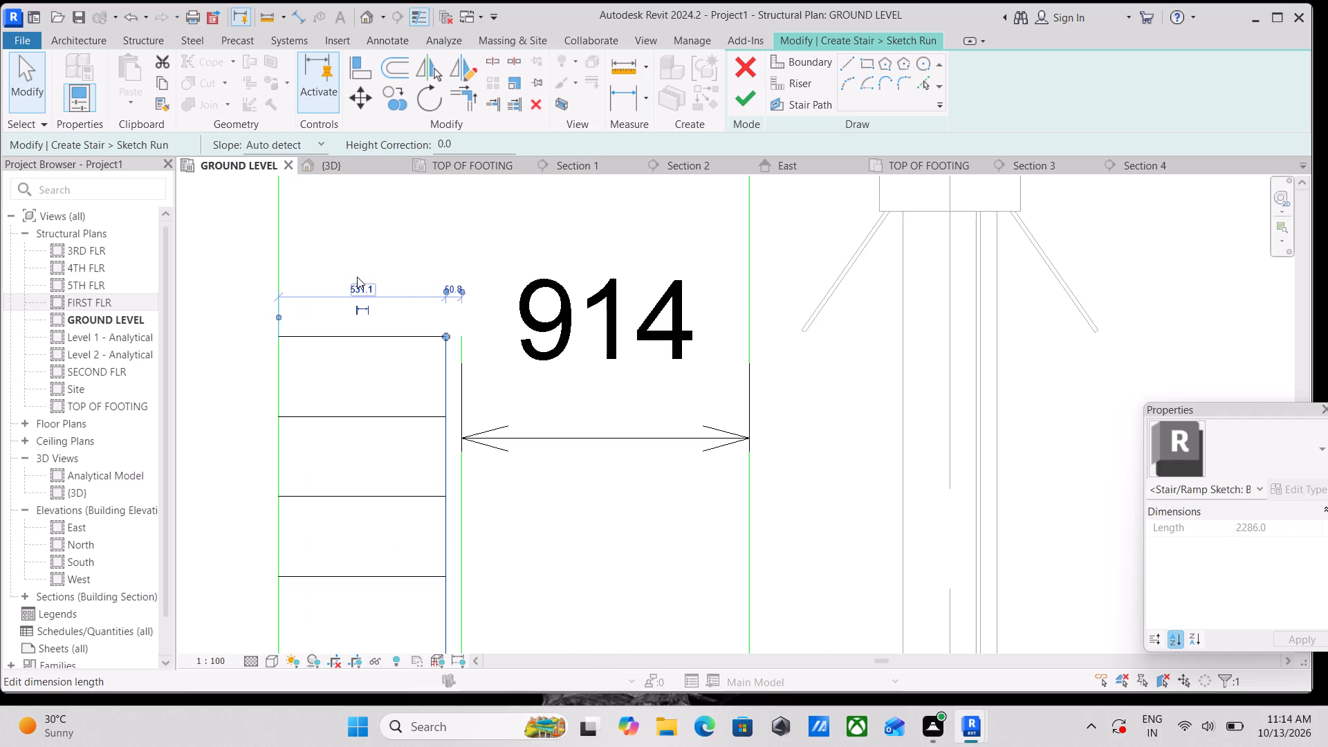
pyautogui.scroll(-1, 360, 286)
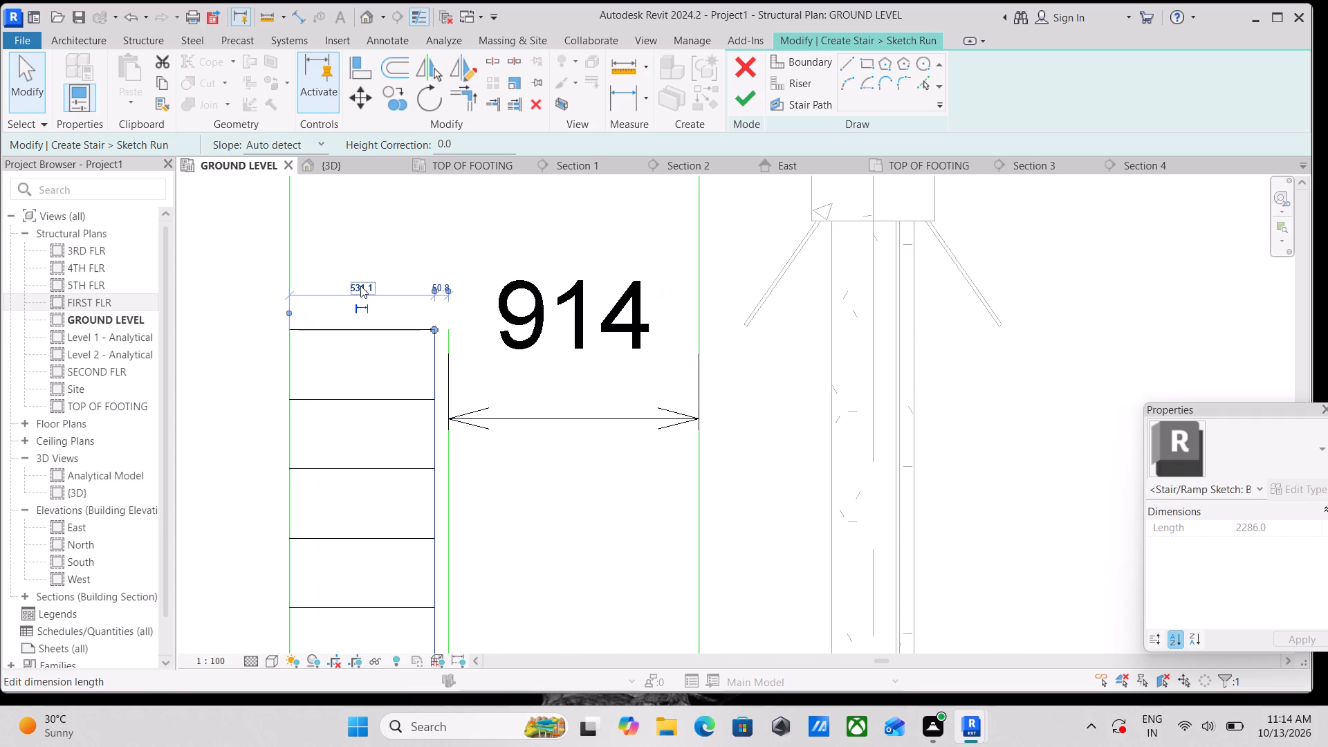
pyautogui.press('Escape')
# Set the west boundary line's distance from the middle boundary line to 3'.
pyautogui.click(286, 371)
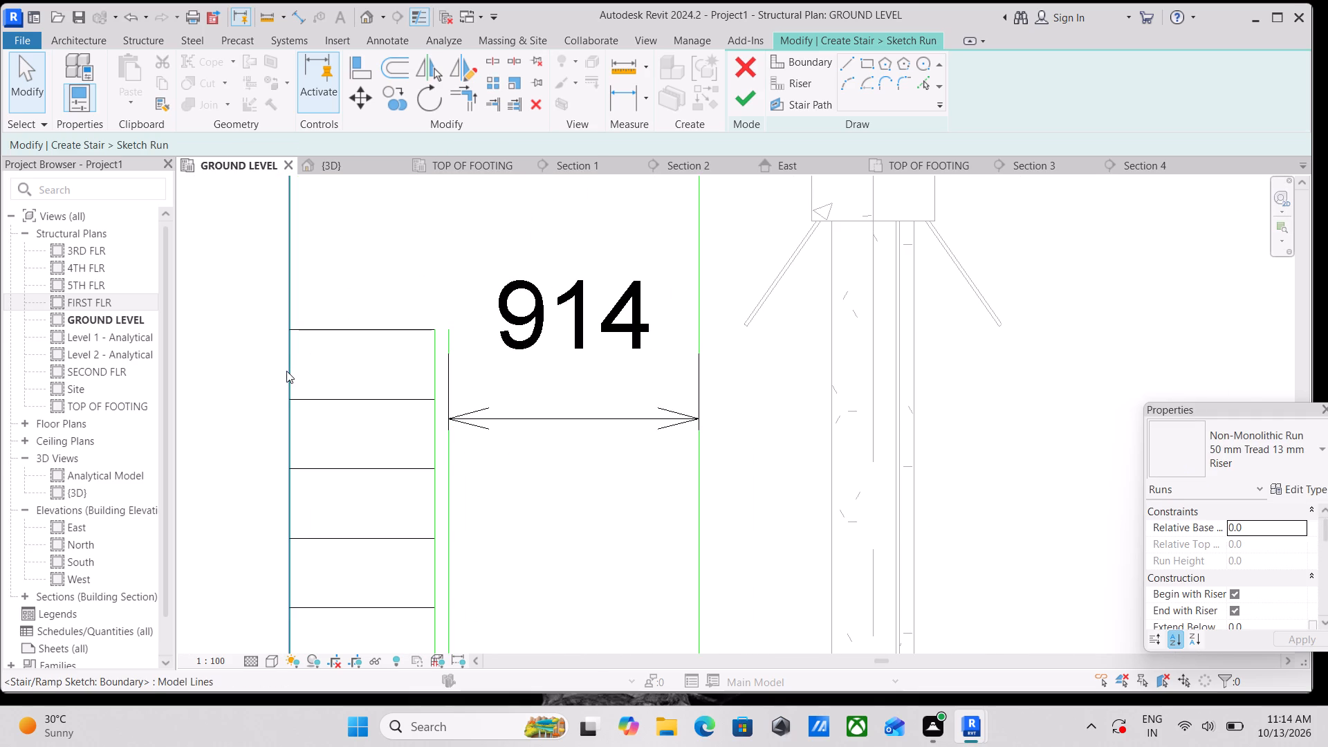
pyautogui.scroll(-4, 332, 356)
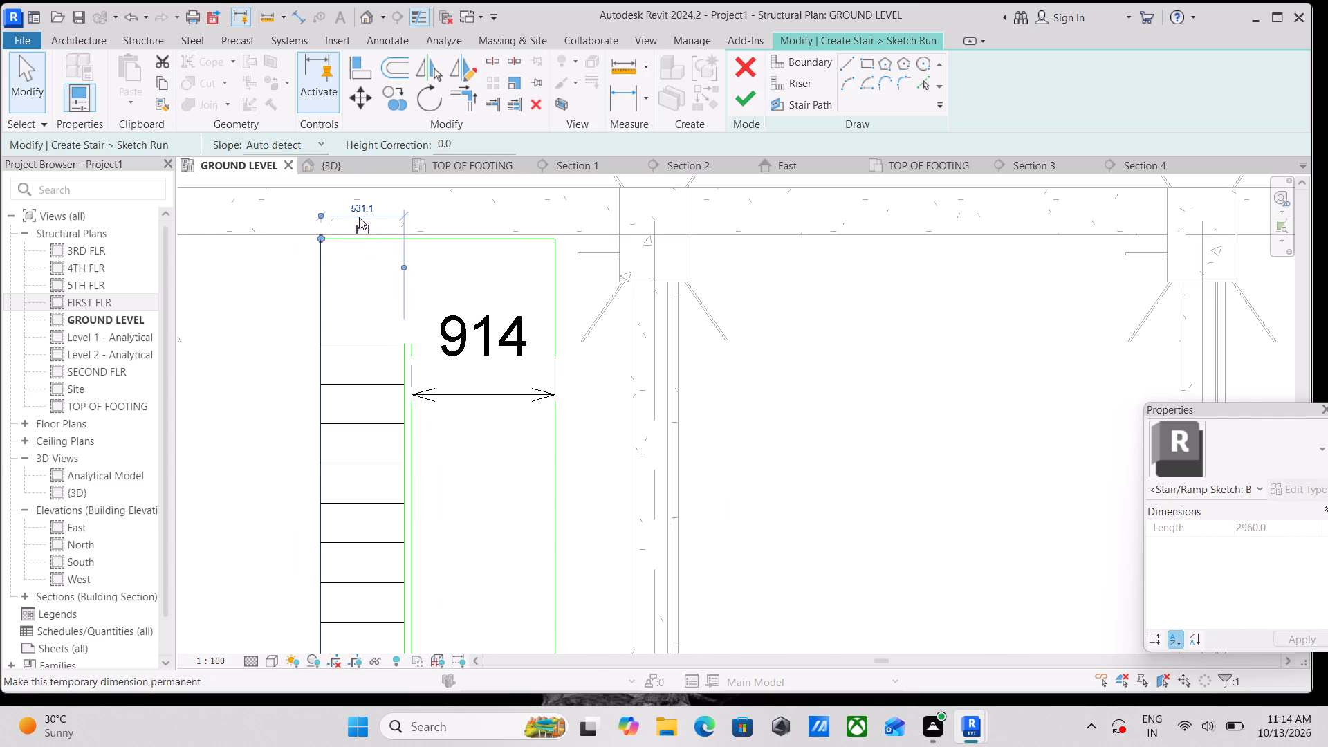
pyautogui.click(361, 205)
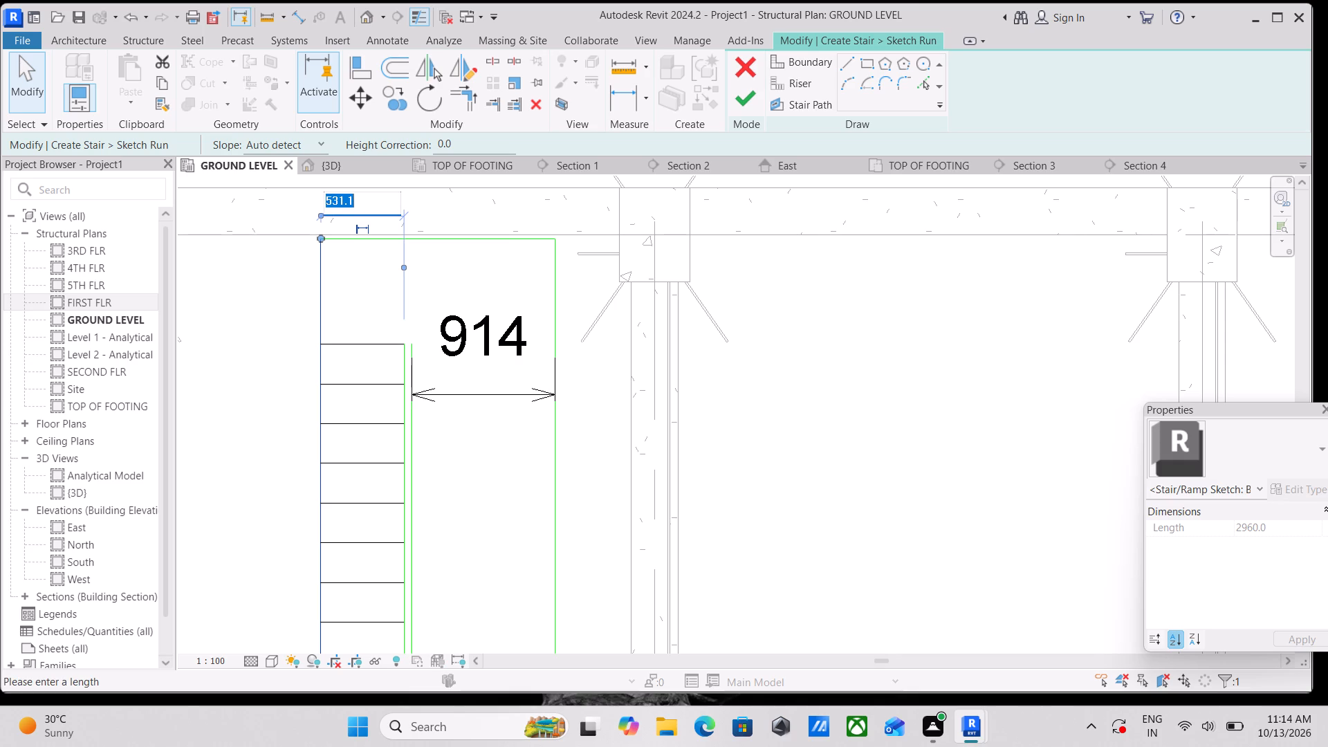
pyautogui.press('3')
pyautogui.press("'")
pyautogui.press('Return')
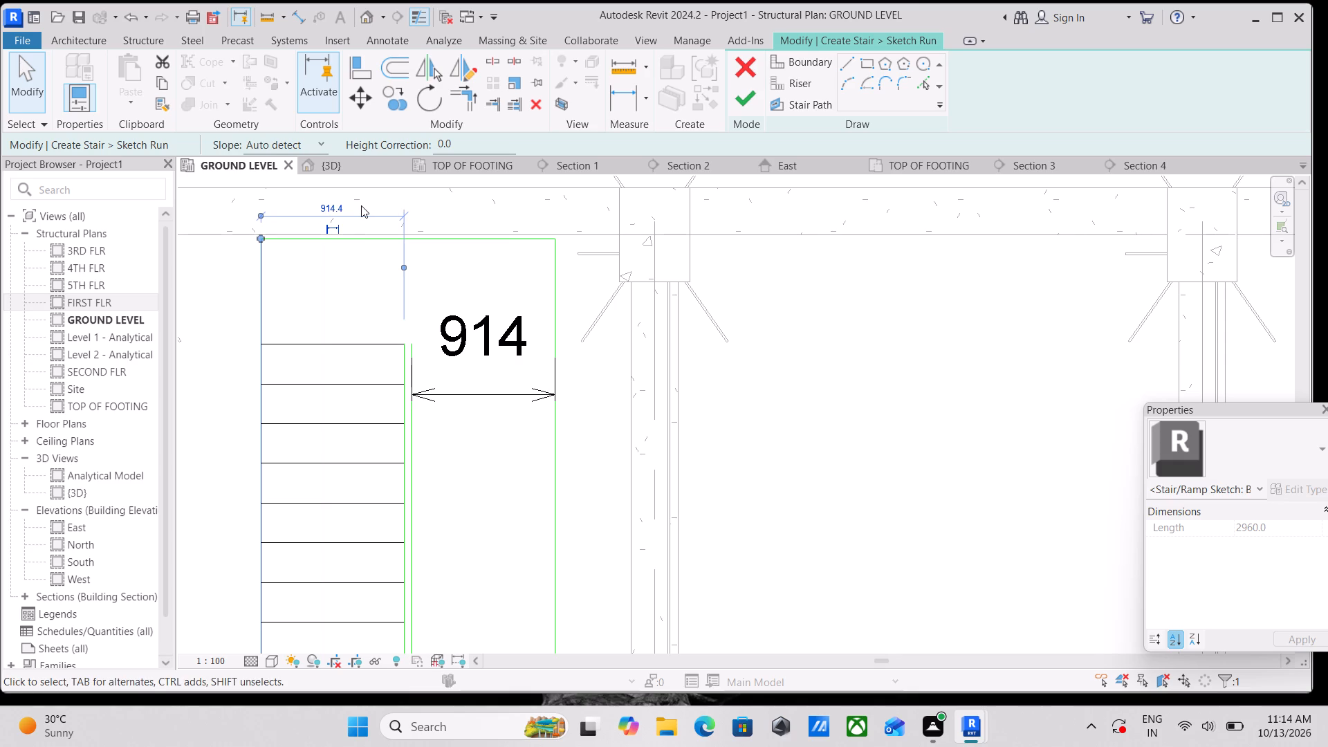
pyautogui.press('Escape')
# Delete the aligned dimension across the east flight's width.
pyautogui.scroll(3, 418, 349)
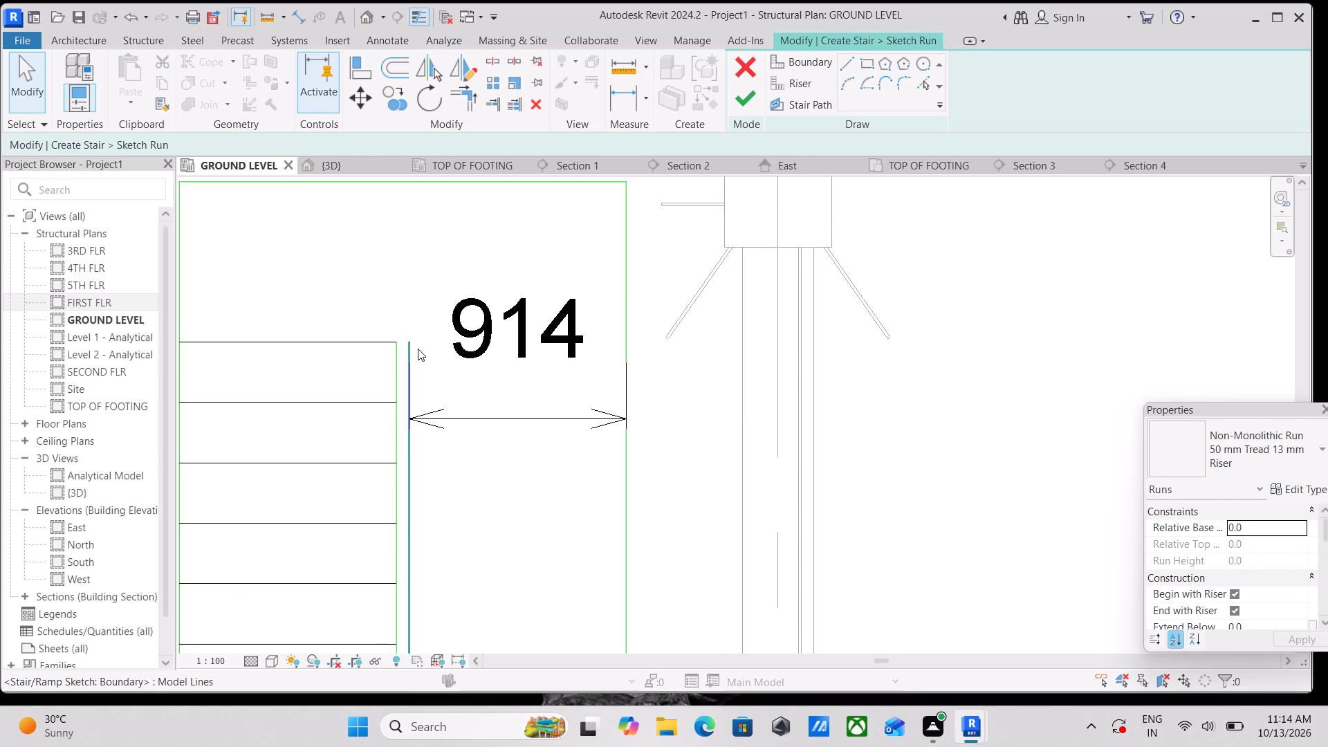
pyautogui.scroll(3, 418, 344)
pyautogui.scroll(-2, 483, 264)
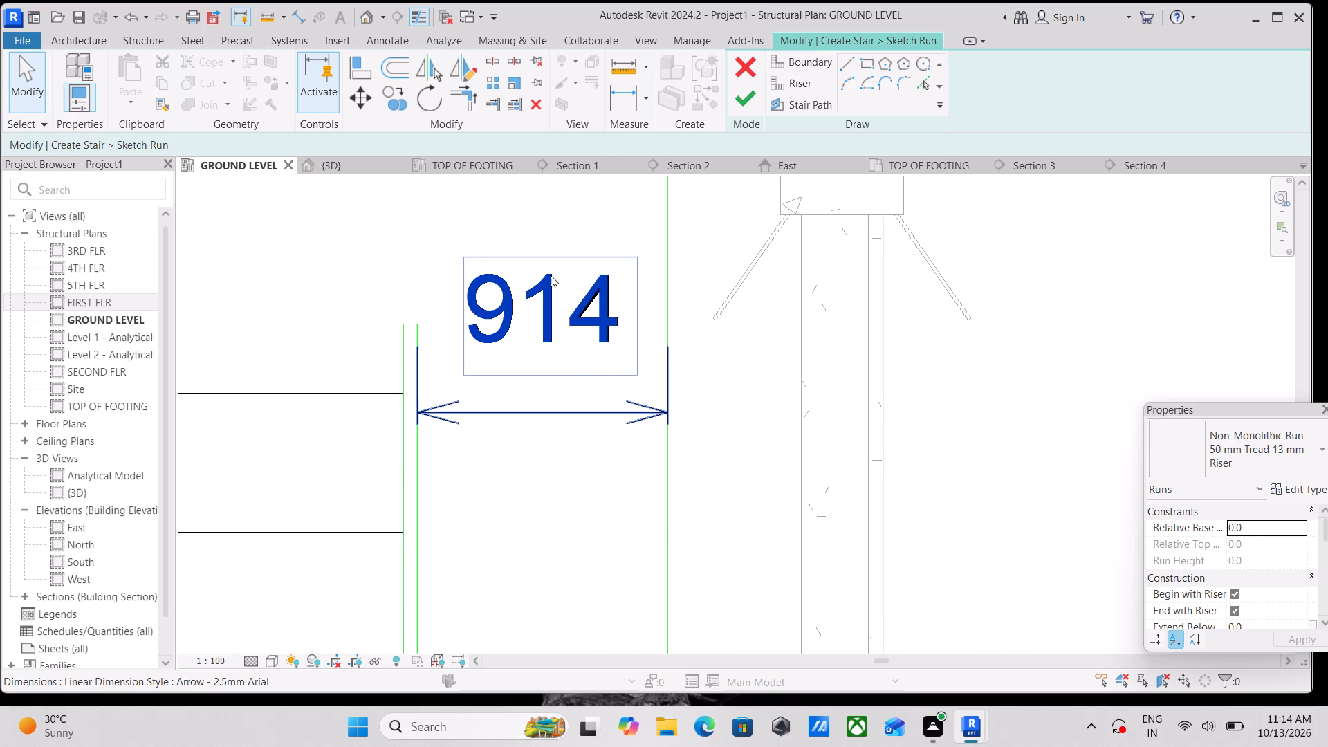
pyautogui.rightClick(551, 275)
pyautogui.click(611, 484)
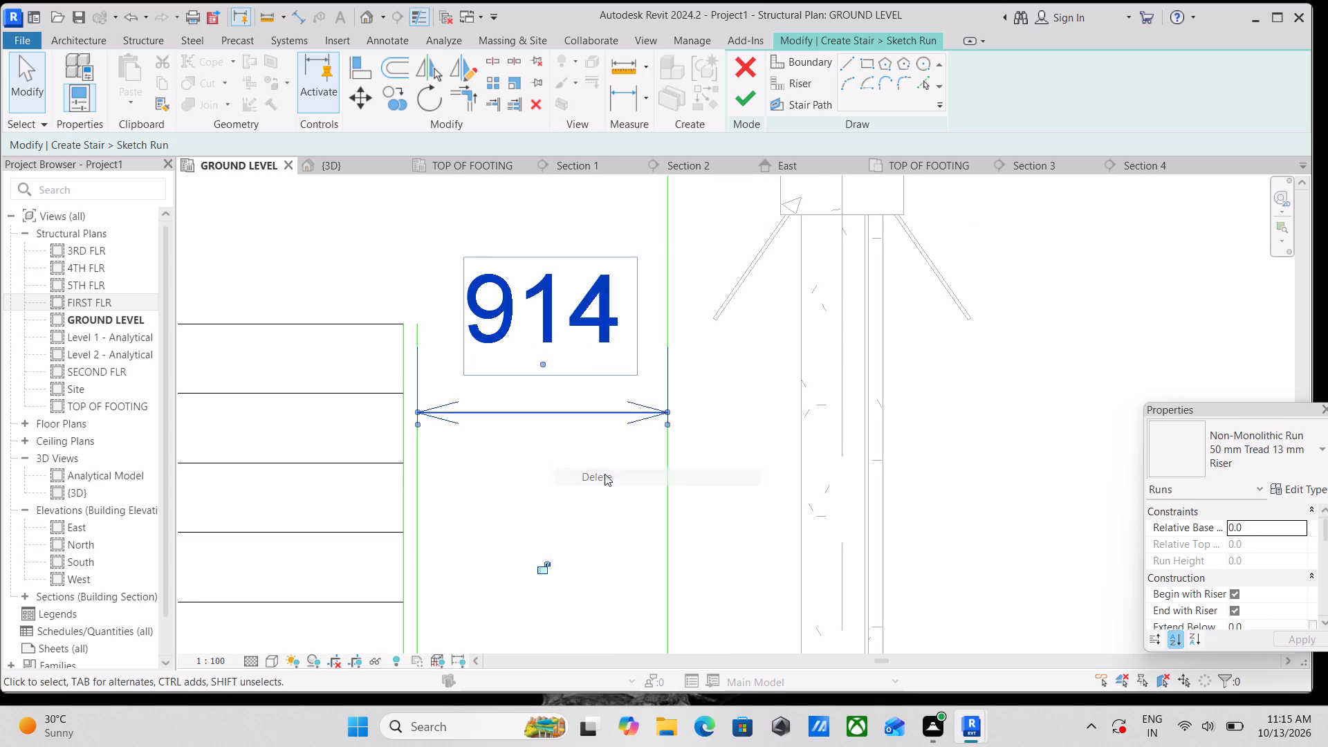
pyautogui.scroll(-6, 503, 348)
pyautogui.moveTo(503, 347); pyautogui.dragTo(483, 258, button='middle')
pyautogui.moveTo(483, 254); pyautogui.dragTo(483, 255, button='middle')
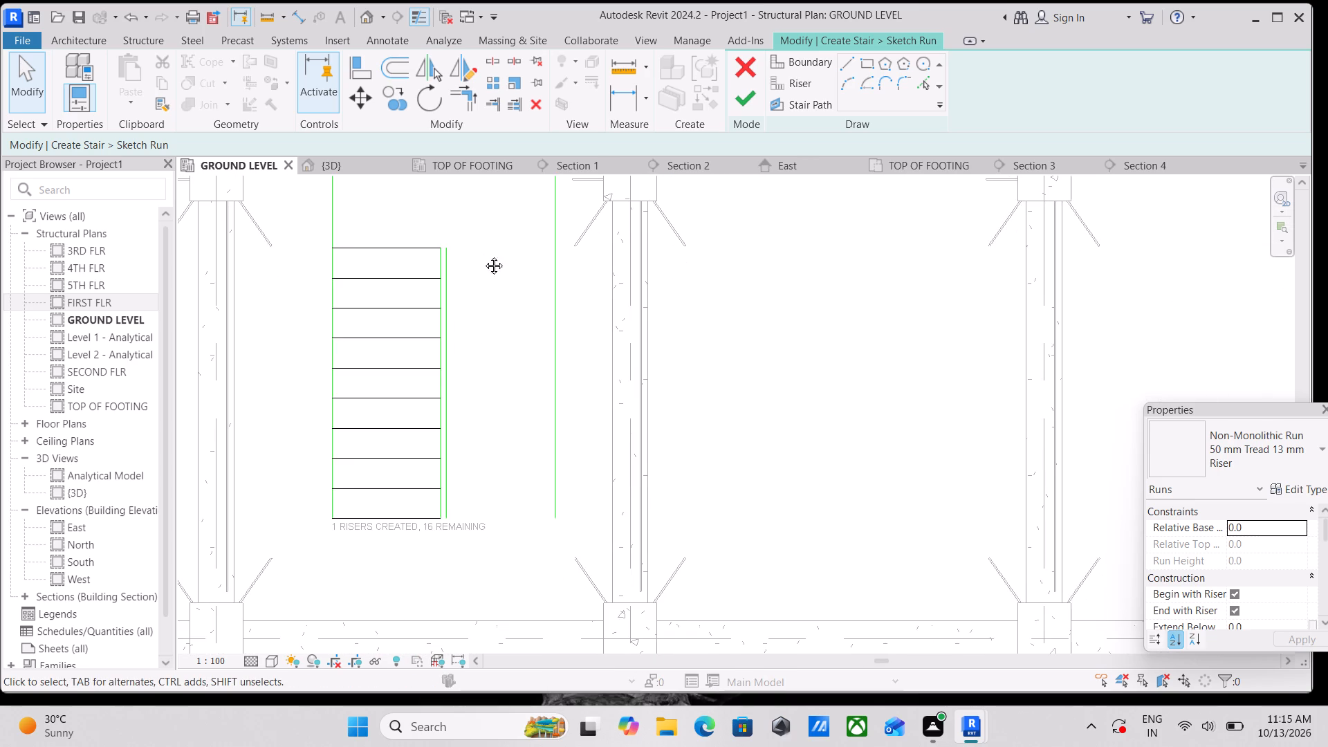
# Draw a boundary line across the gap between the two flights, joining their inner boundary lines at the landing edge.
pyautogui.moveTo(483, 255); pyautogui.dragTo(509, 343, button='middle')
pyautogui.scroll(-1, 509, 343)
pyautogui.moveTo(509, 343); pyautogui.dragTo(501, 290, button='middle')
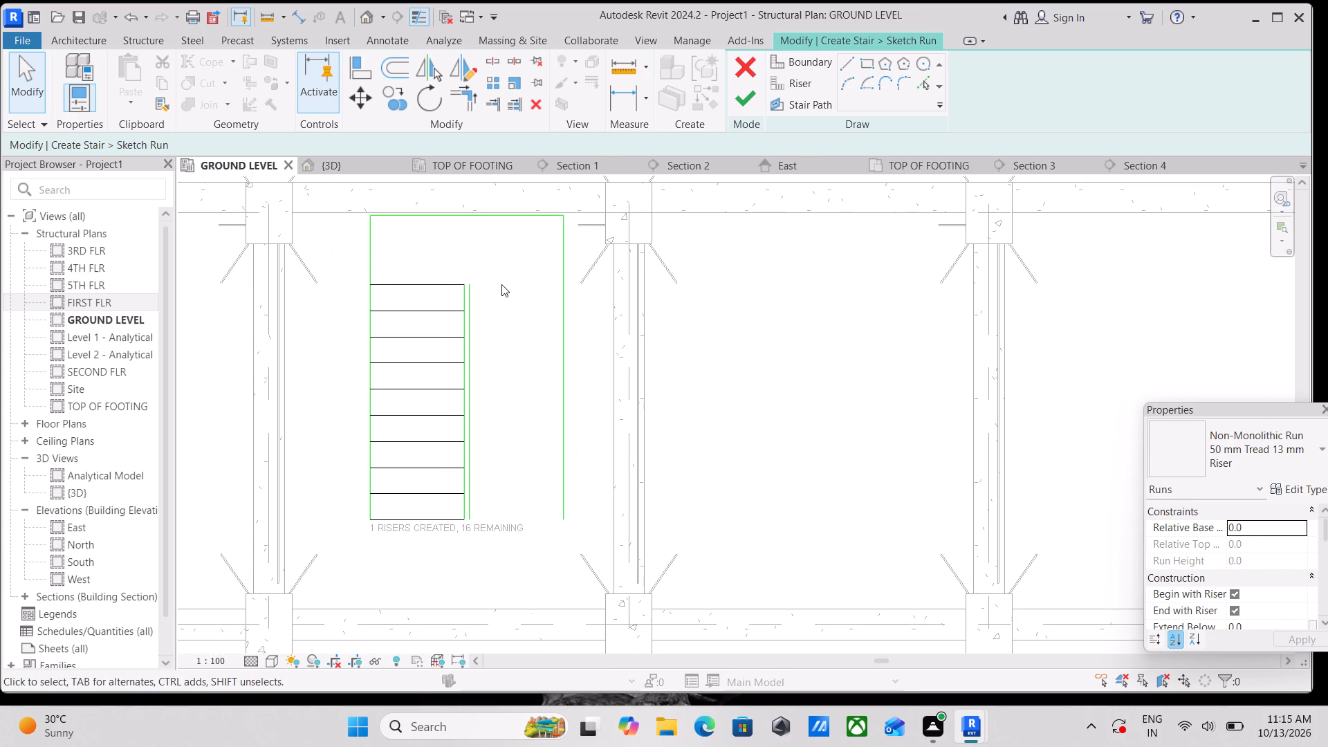
pyautogui.moveTo(501, 284); pyautogui.dragTo(501, 325, button='middle')
pyautogui.scroll(7, 492, 315)
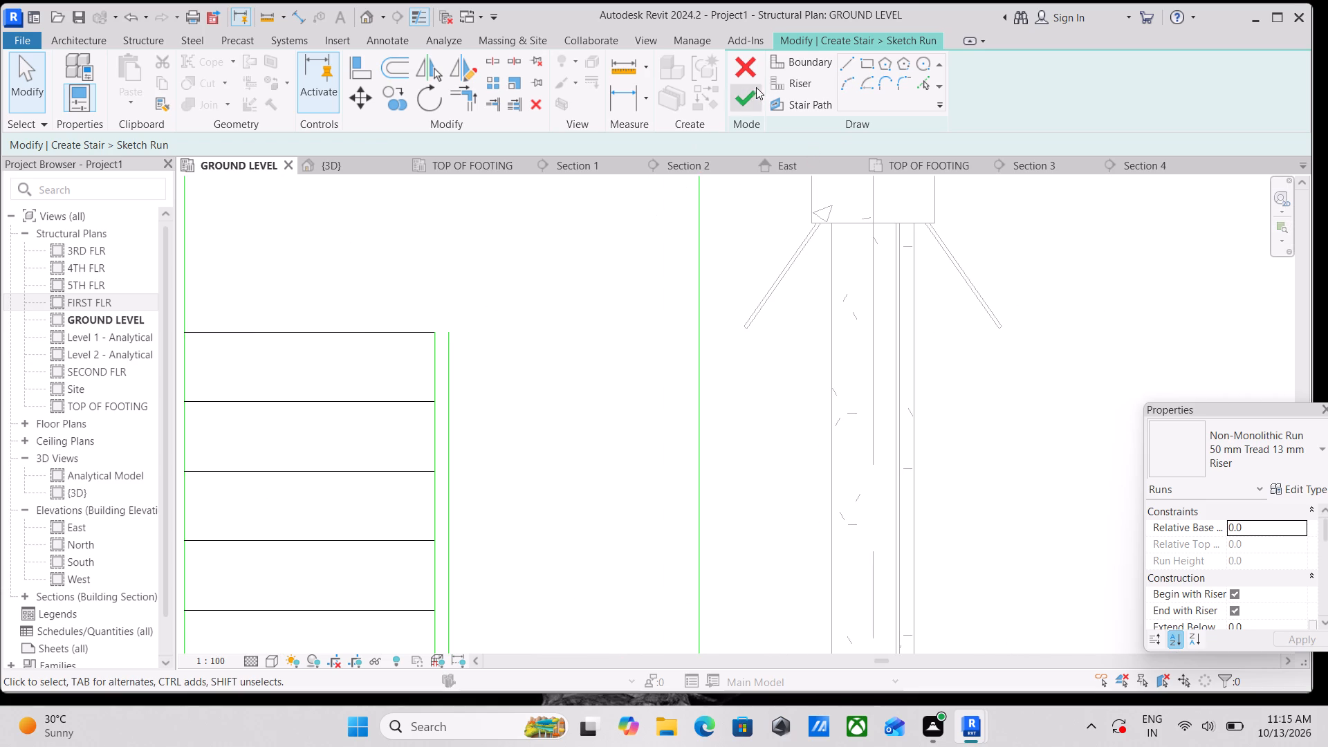
pyautogui.click(806, 62)
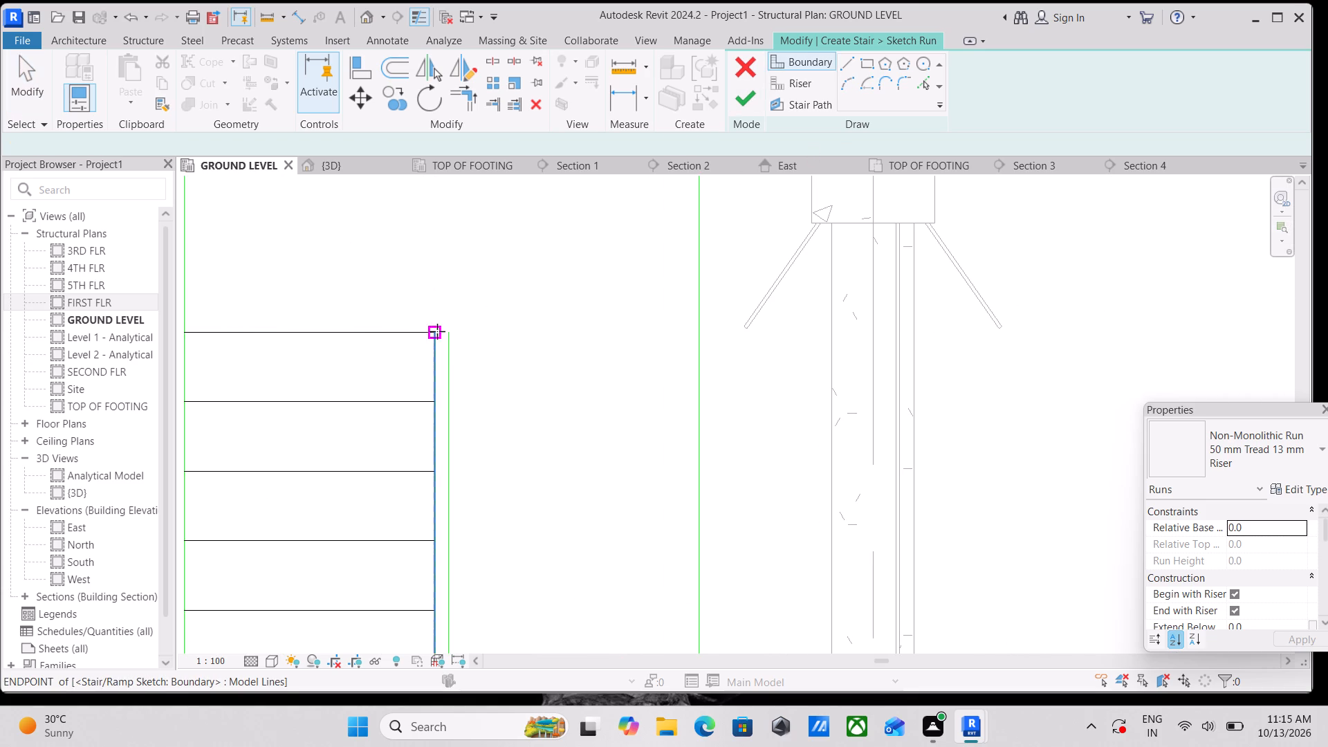
pyautogui.click(436, 333)
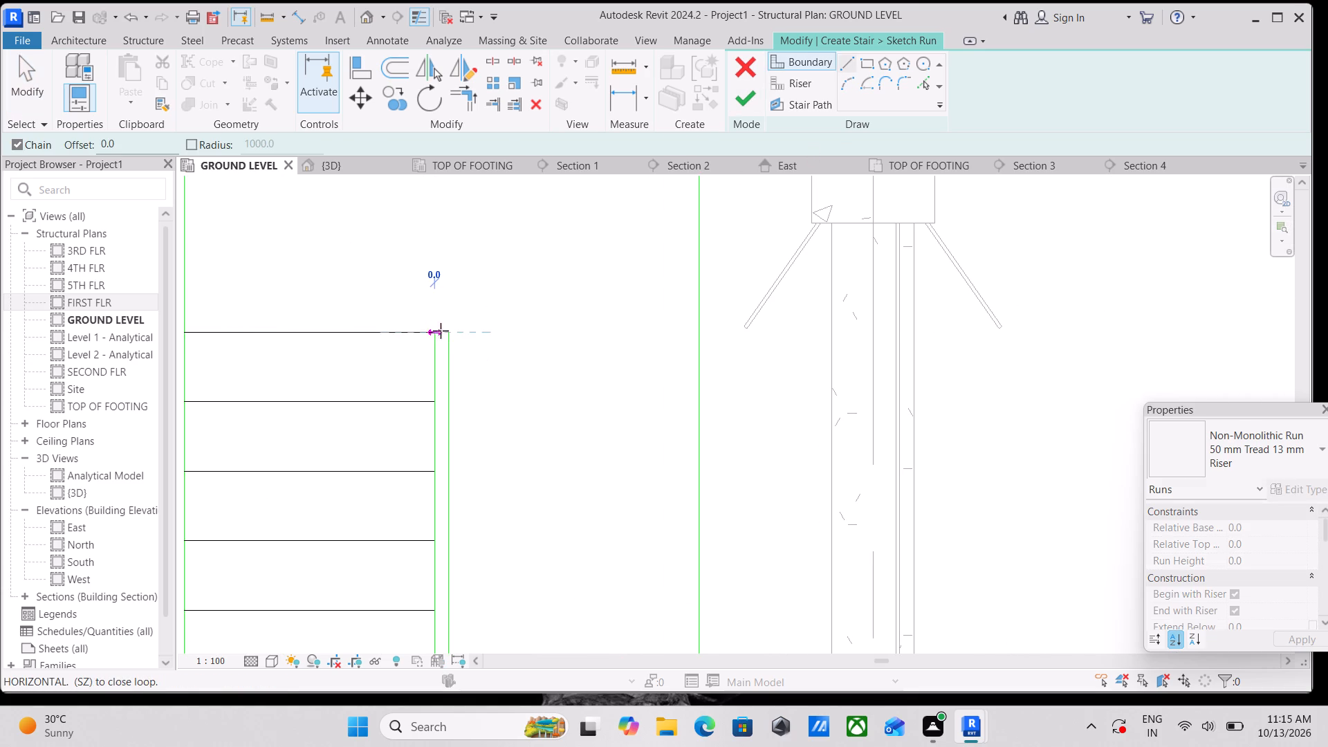
pyautogui.click(448, 331)
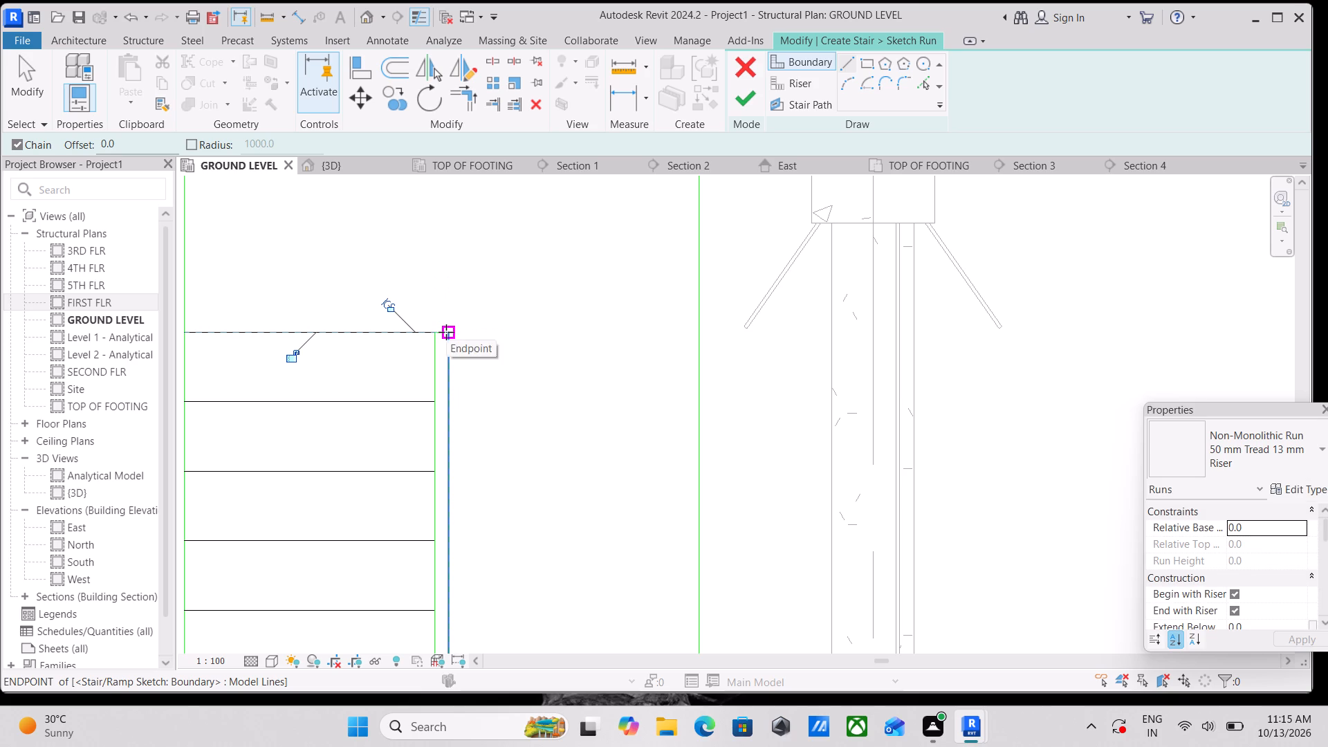
pyautogui.press('Escape')
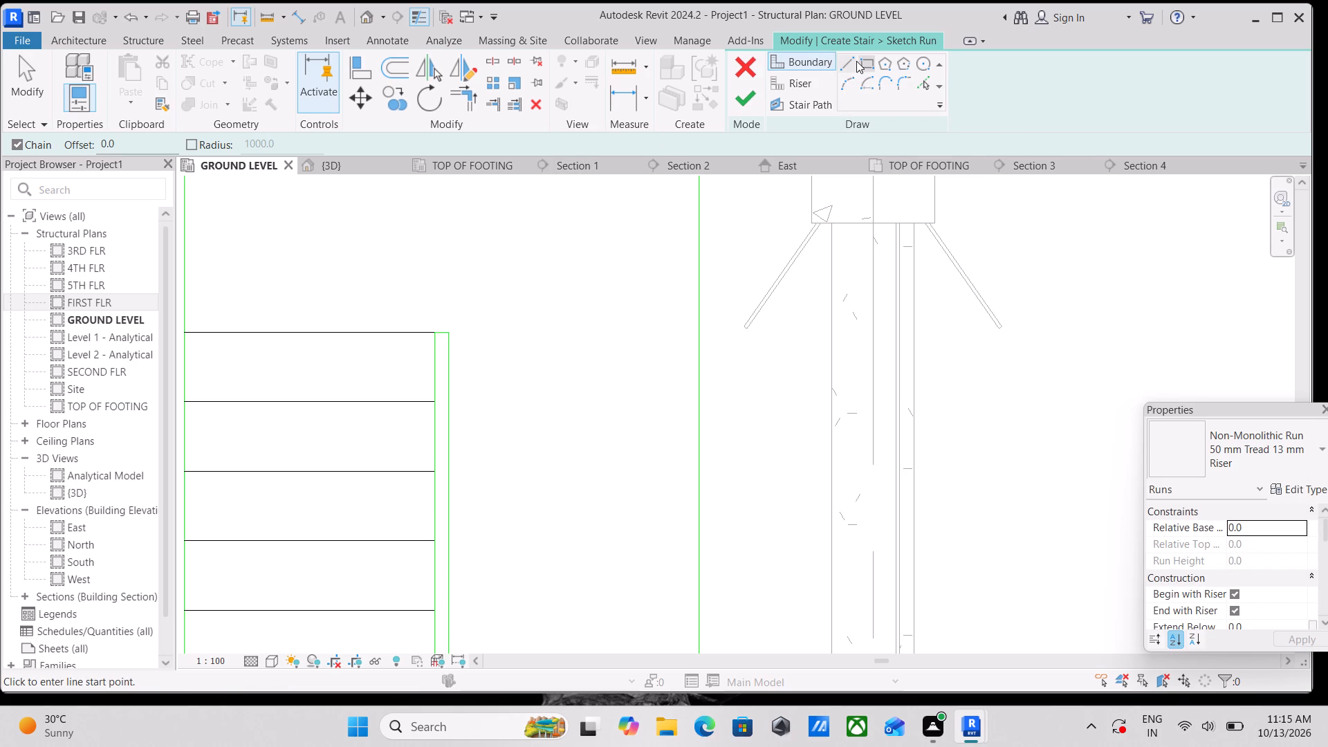
# Draw the east flight's first riser line at the landing edge, from its inner boundary line to the east boundary line.
pyautogui.click(782, 86)
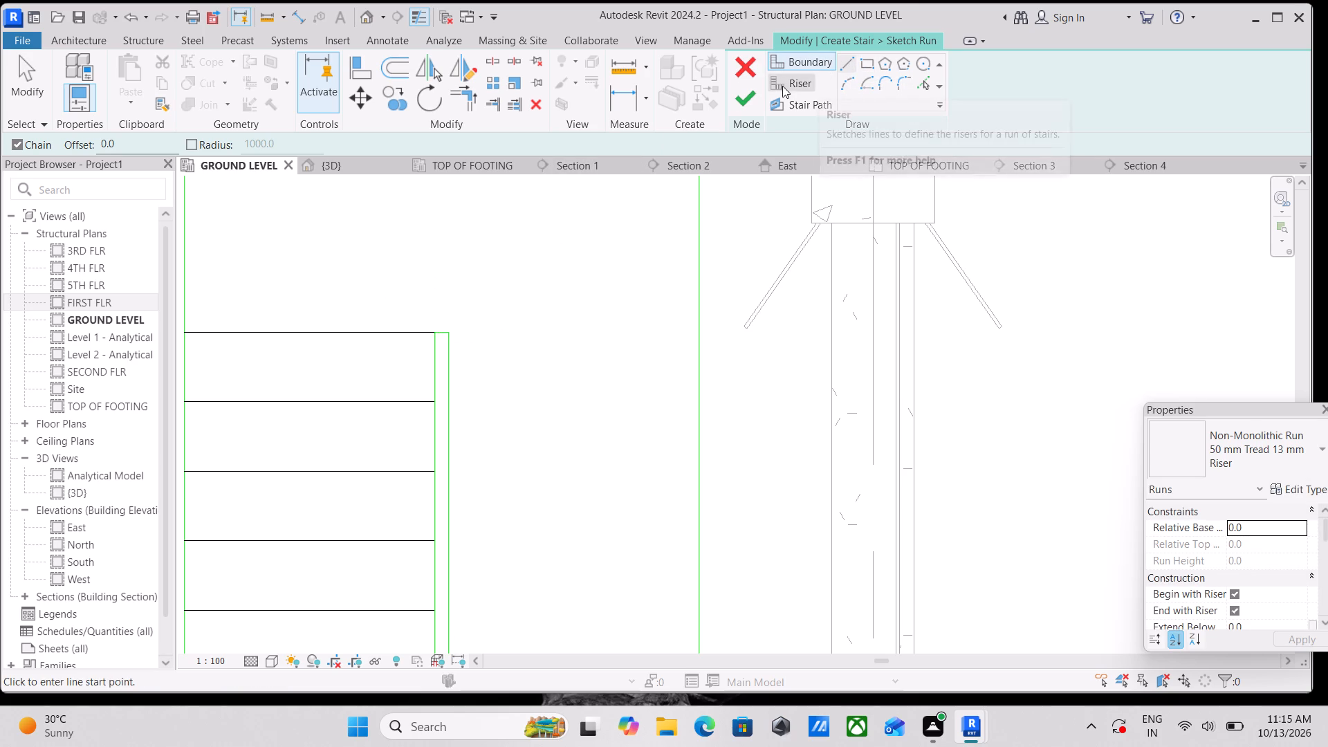
pyautogui.click(452, 335)
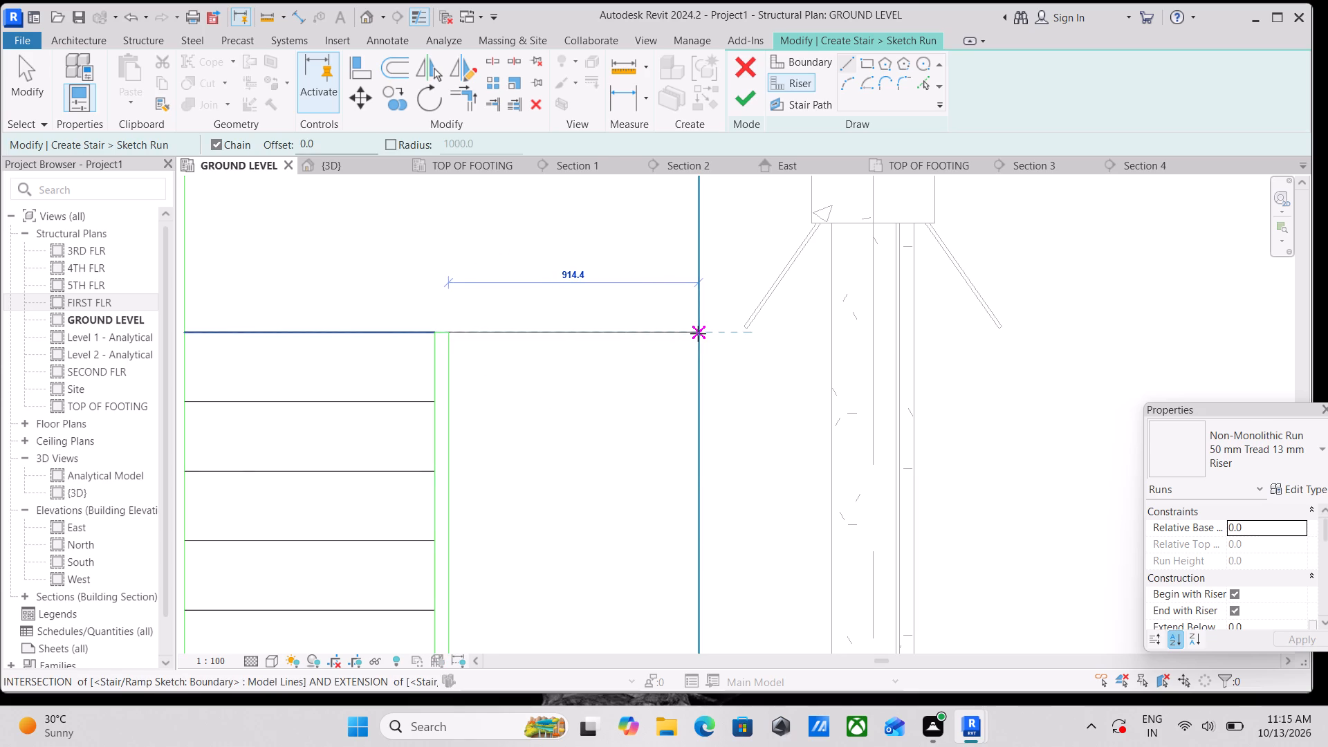
pyautogui.click(698, 333)
pyautogui.press('Escape')
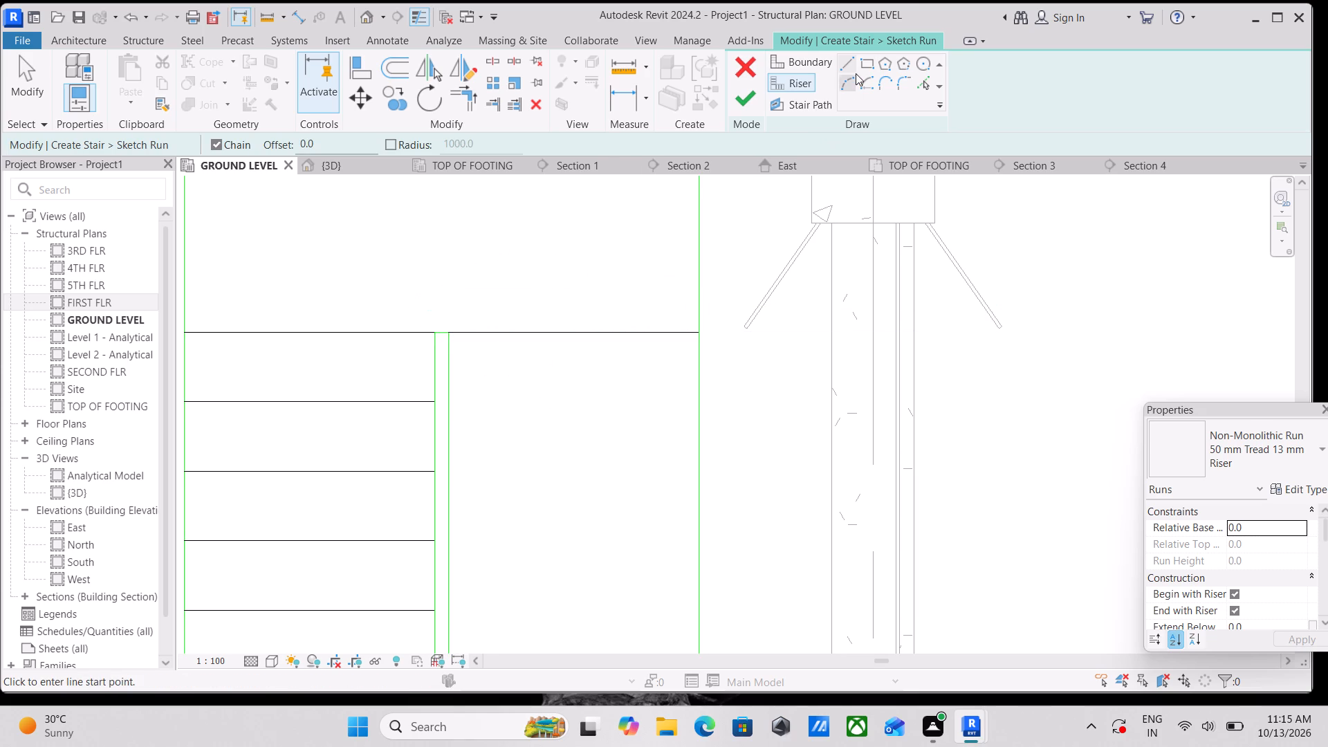
# Add six more risers down the east flight by picking each preceding riser line with a 10" offset.
pyautogui.click(925, 86)
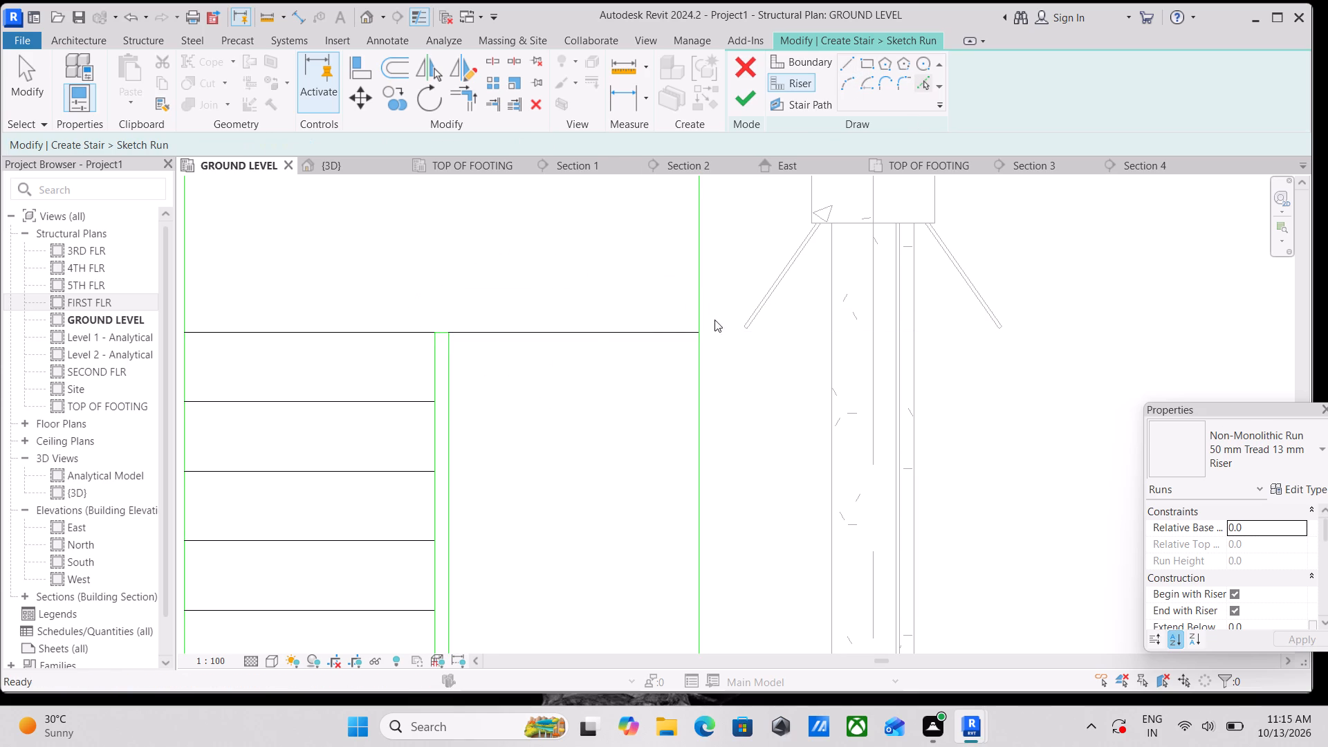
pyautogui.scroll(-6, 541, 342)
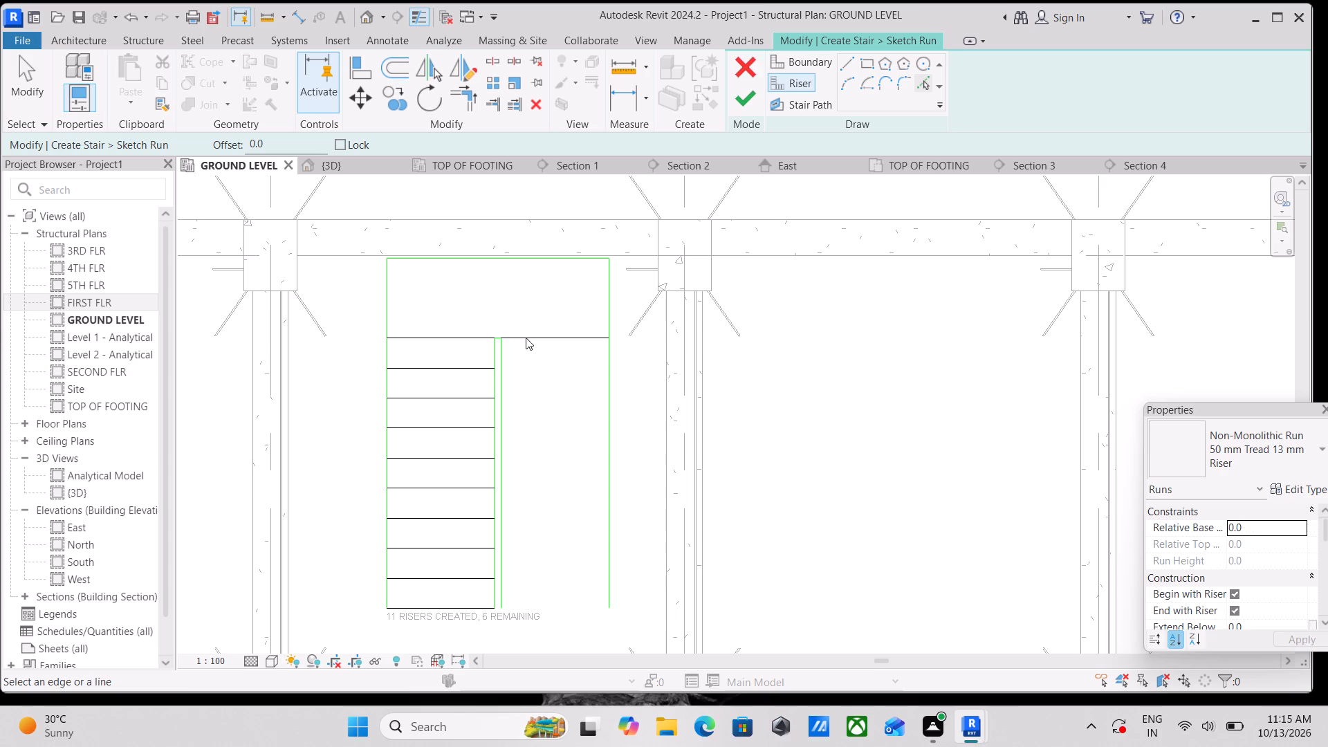
pyautogui.moveTo(264, 143); pyautogui.dragTo(215, 156)
pyautogui.write('1-')
pyautogui.press('BackSpace')
pyautogui.press('0')
pyautogui.hotkey('shift', '"')
pyautogui.press('Return')
pyautogui.scroll(3, 531, 349)
pyautogui.click(537, 340)
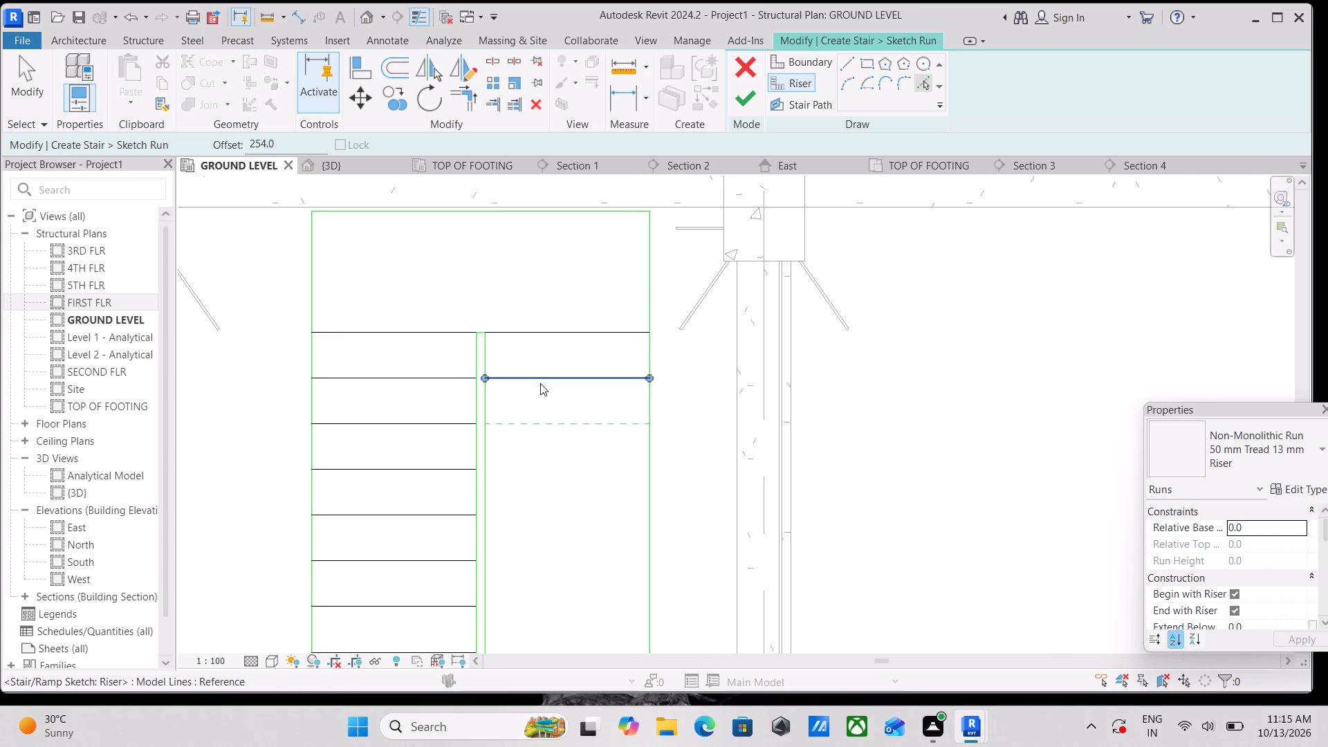
pyautogui.click(540, 378)
pyautogui.moveTo(536, 409); pyautogui.dragTo(522, 316, button='middle')
pyautogui.scroll(1, 536, 409)
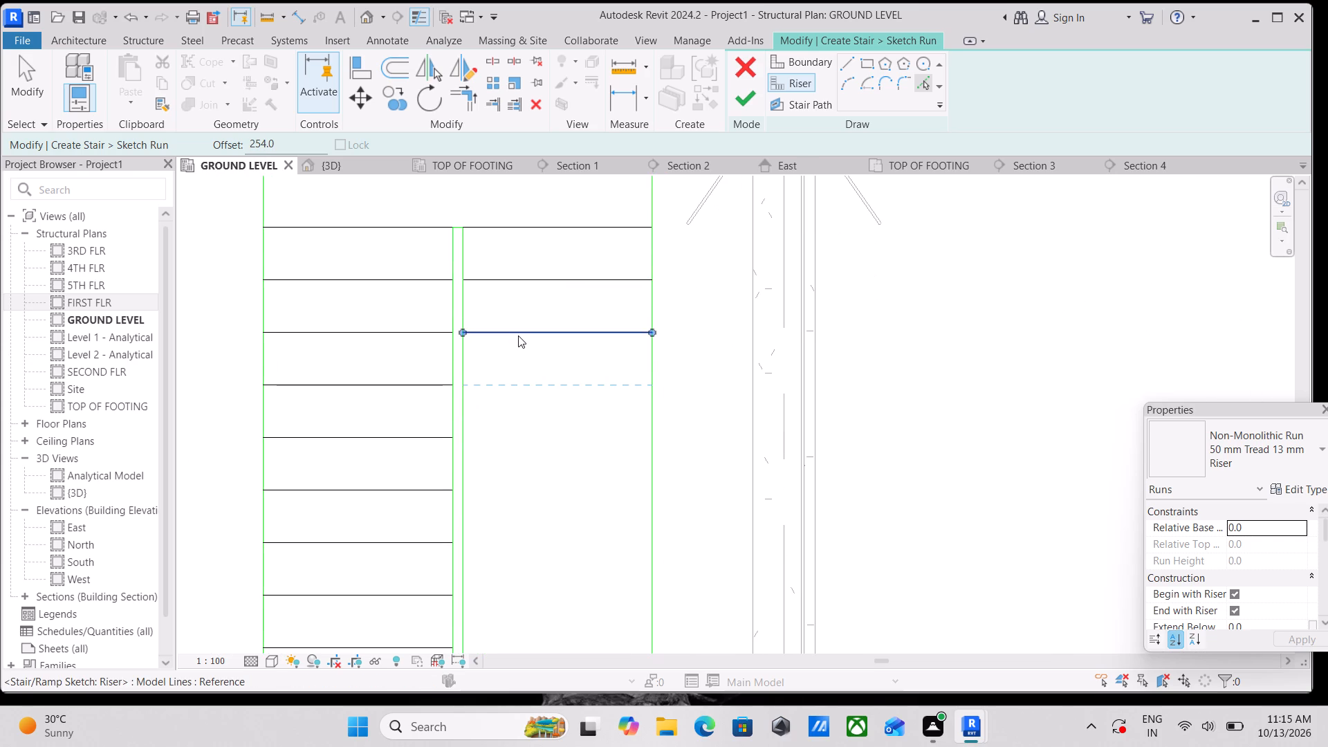
pyautogui.click(518, 336)
pyautogui.scroll(-1, 518, 350)
pyautogui.moveTo(518, 350); pyautogui.dragTo(510, 266, button='middle')
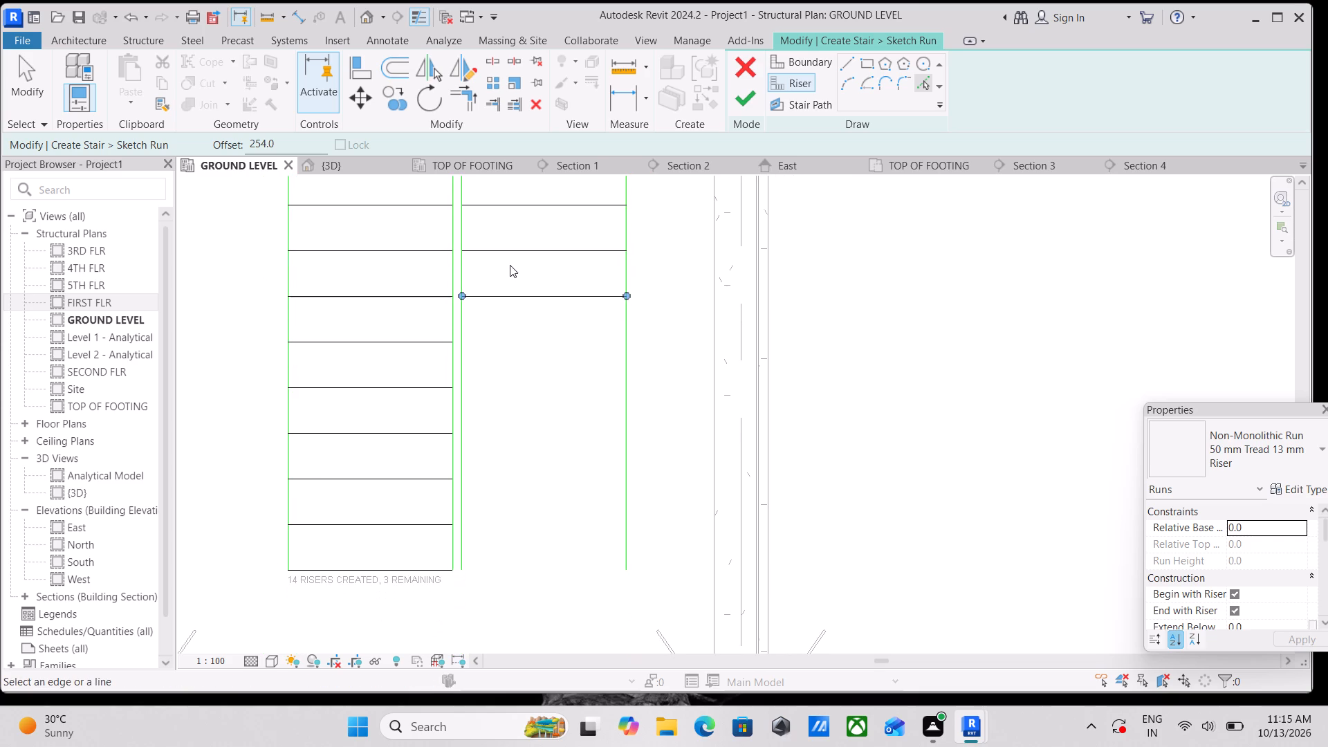
pyautogui.click(521, 304)
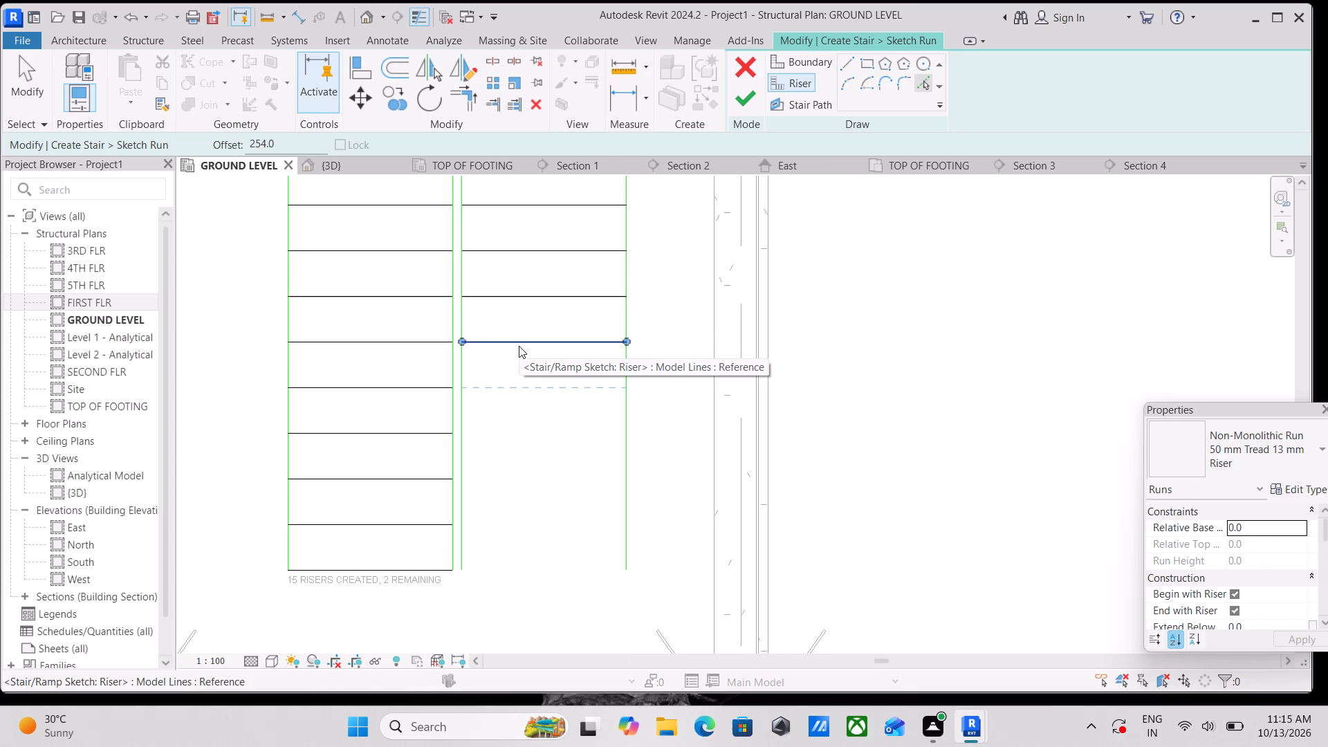
pyautogui.click(519, 346)
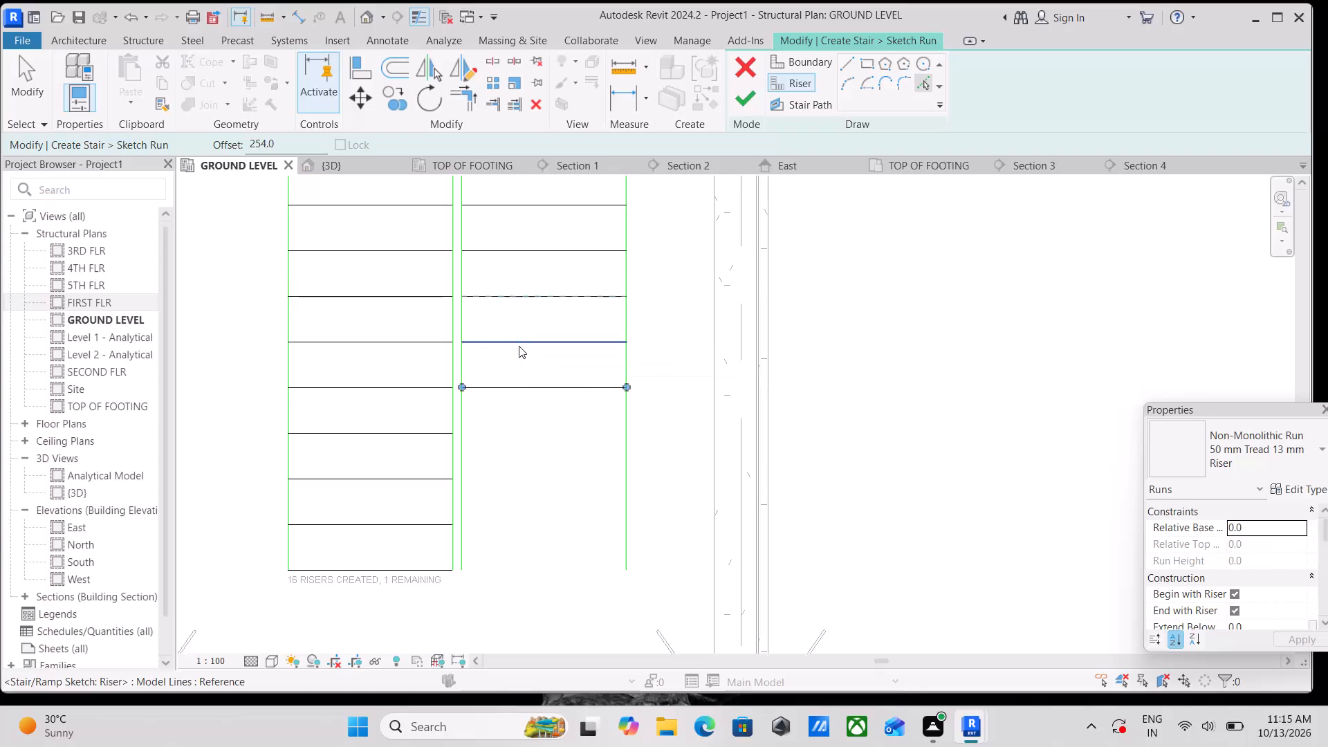
pyautogui.click(522, 390)
pyautogui.press('Escape')
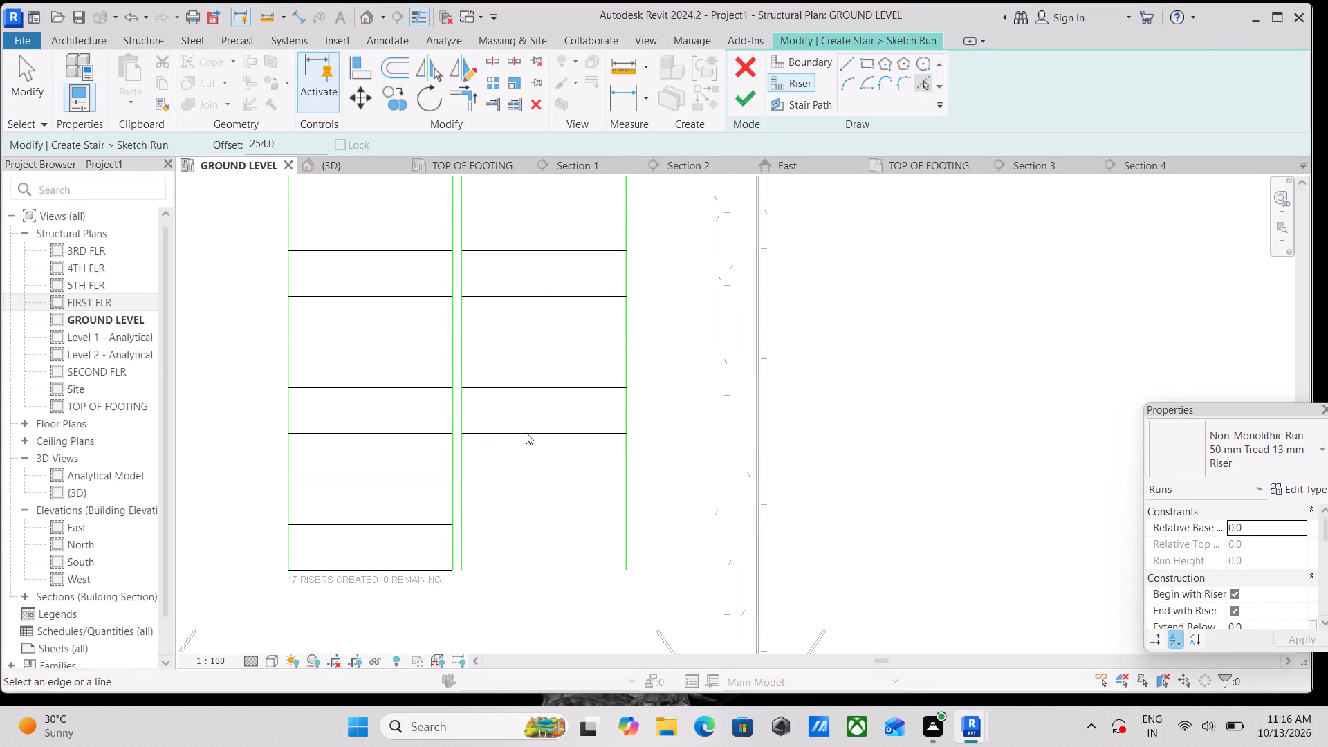
pyautogui.scroll(1, 529, 478)
pyautogui.press('Escape')
pyautogui.press('Escape')
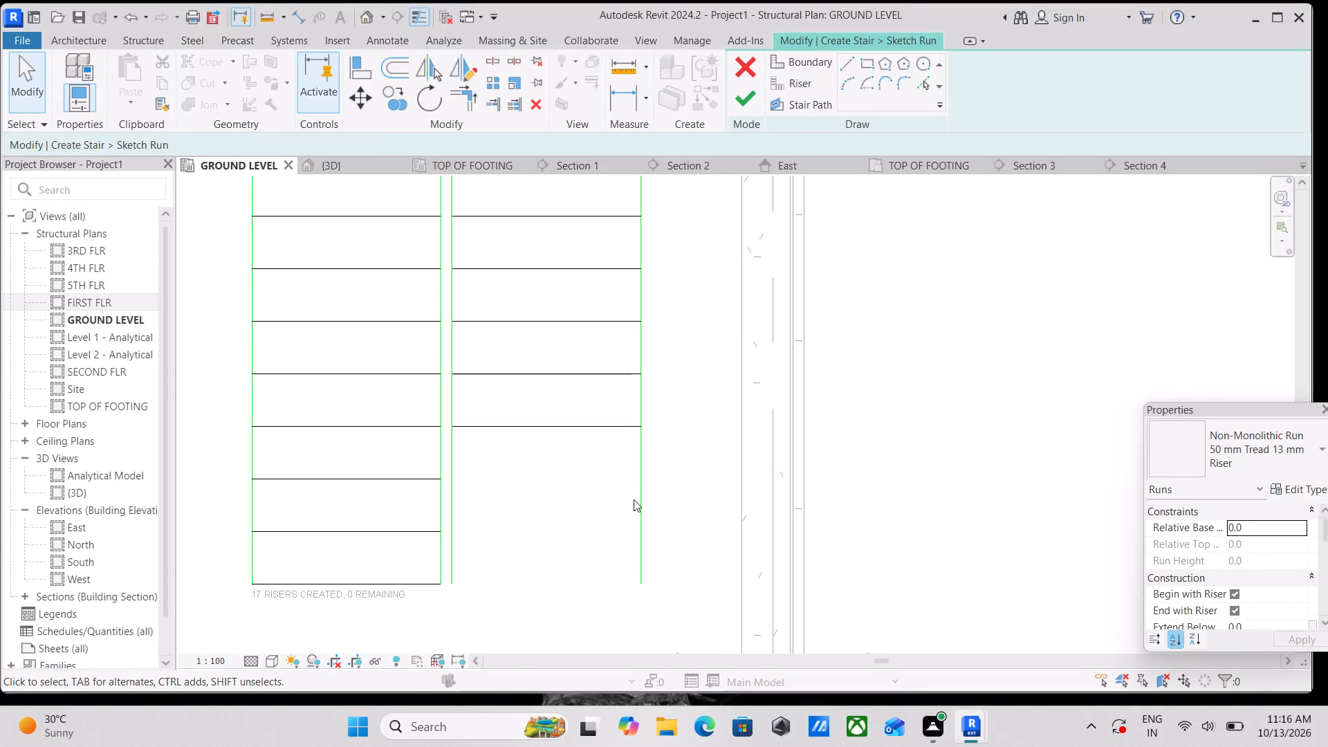
# Shorten the east boundary line so it ends at the east flight's last riser.
pyautogui.click(641, 503)
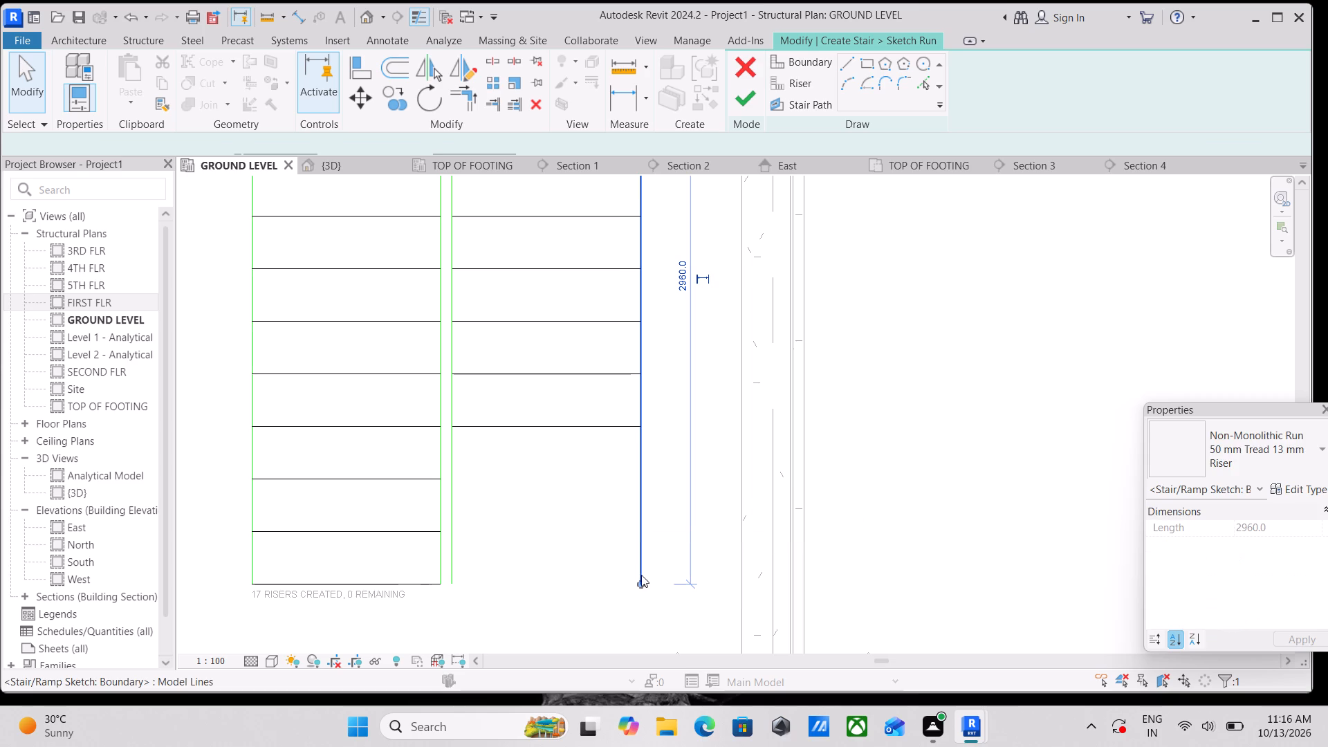
pyautogui.moveTo(637, 582); pyautogui.dragTo(643, 445)
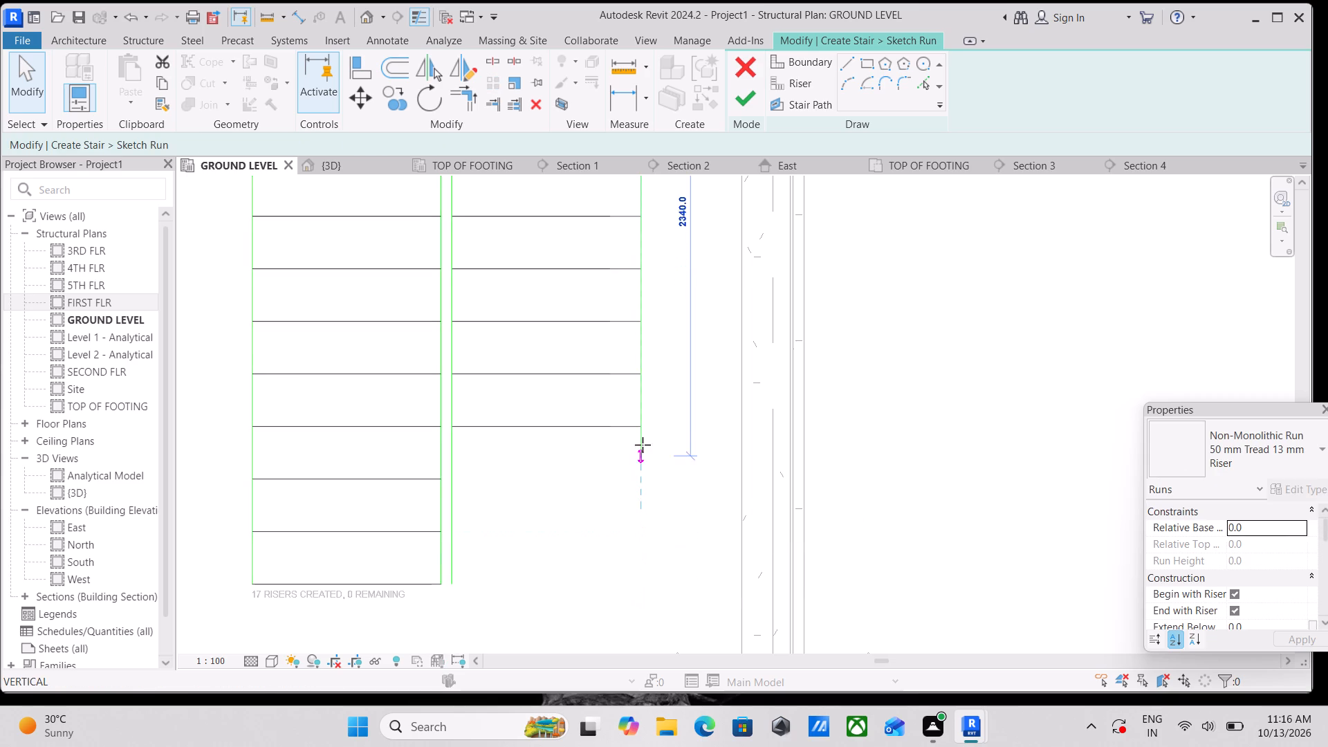
pyautogui.moveTo(643, 445); pyautogui.dragTo(642, 431)
pyautogui.press('Escape')
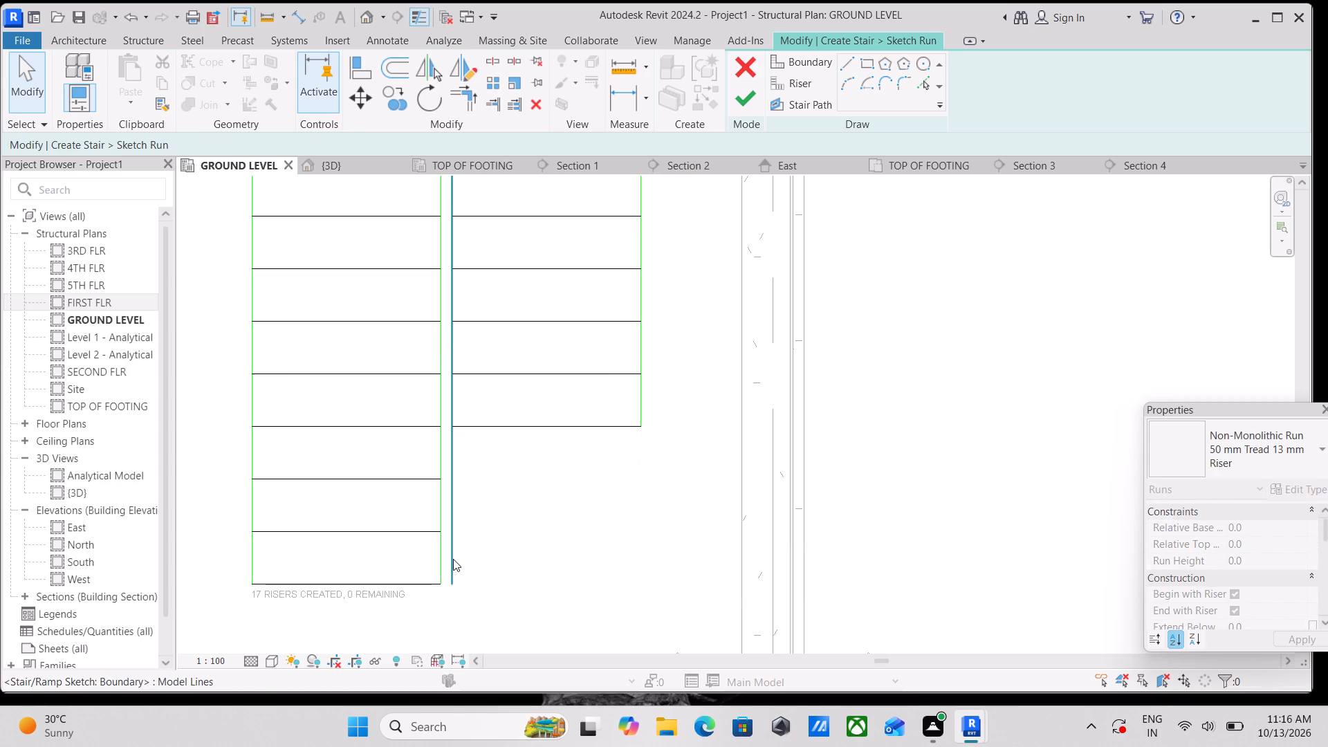
# Shorten the east flight's inner boundary line so it ends at that flight's last riser.
pyautogui.click(453, 558)
pyautogui.moveTo(448, 585); pyautogui.dragTo(449, 555)
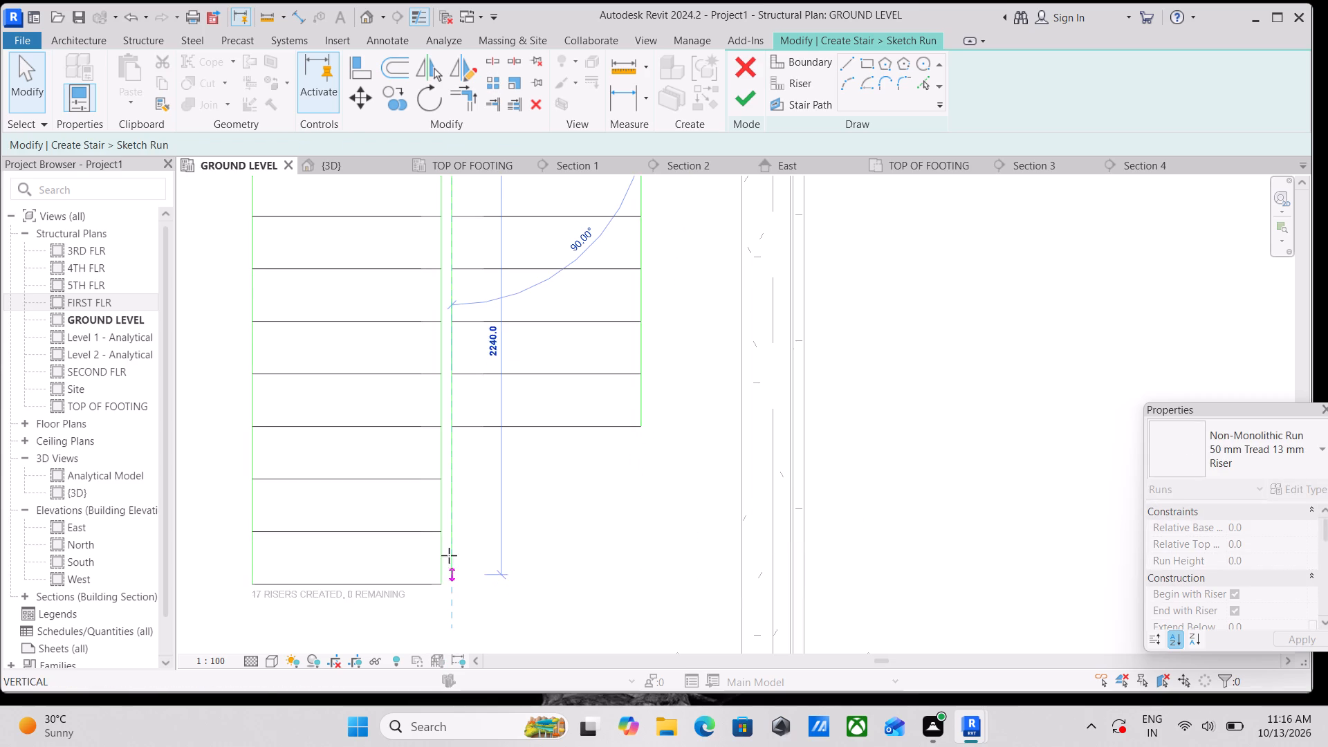
pyautogui.moveTo(449, 555); pyautogui.dragTo(461, 425)
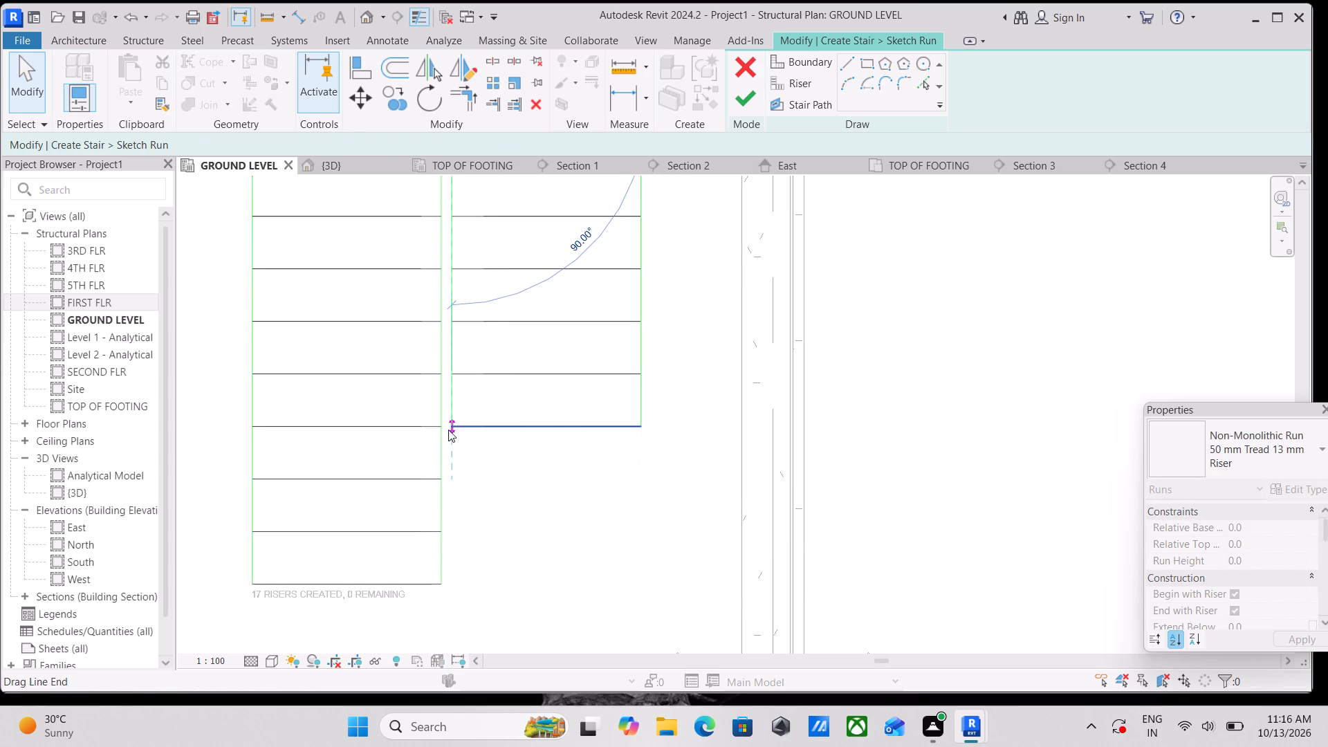
pyautogui.scroll(7, 443, 430)
pyautogui.press('Escape')
pyautogui.scroll(7, 456, 433)
pyautogui.click(463, 388)
pyautogui.moveTo(465, 409); pyautogui.dragTo(465, 420)
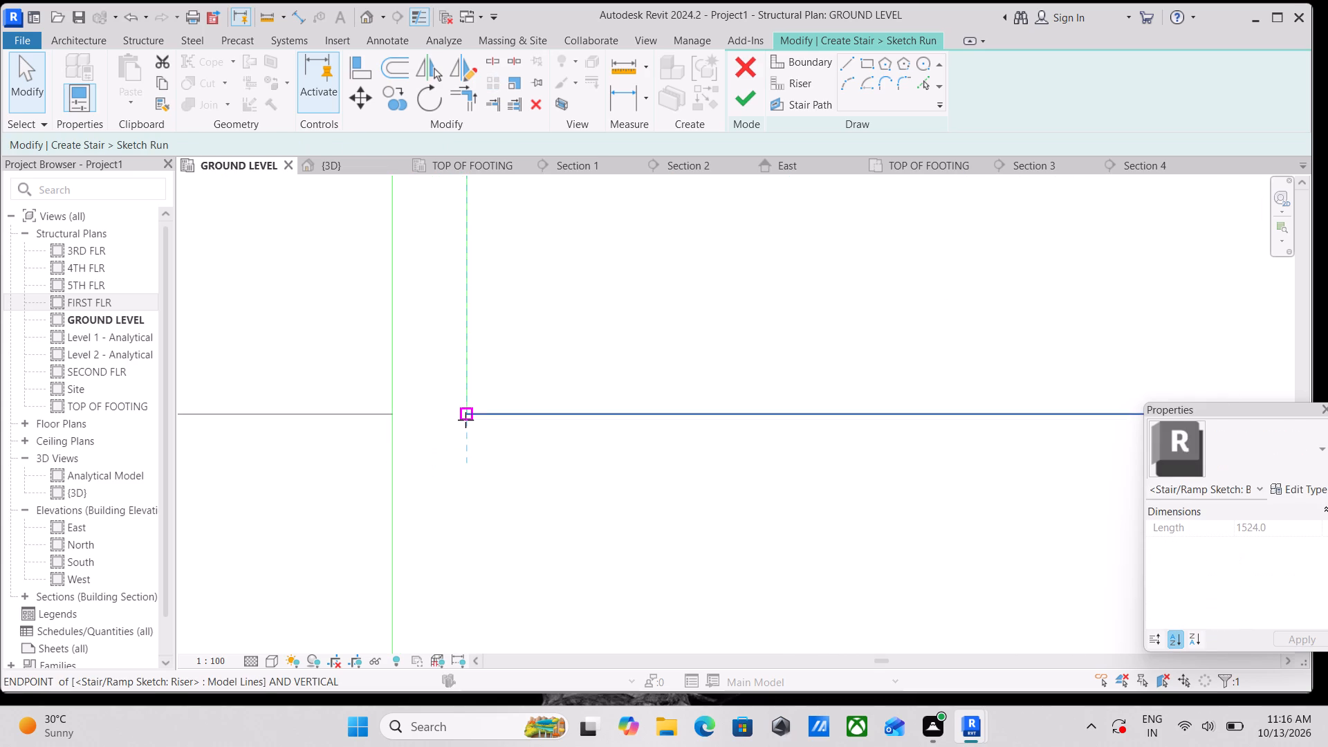
pyautogui.moveTo(465, 420); pyautogui.dragTo(465, 417)
pyautogui.press('Escape')
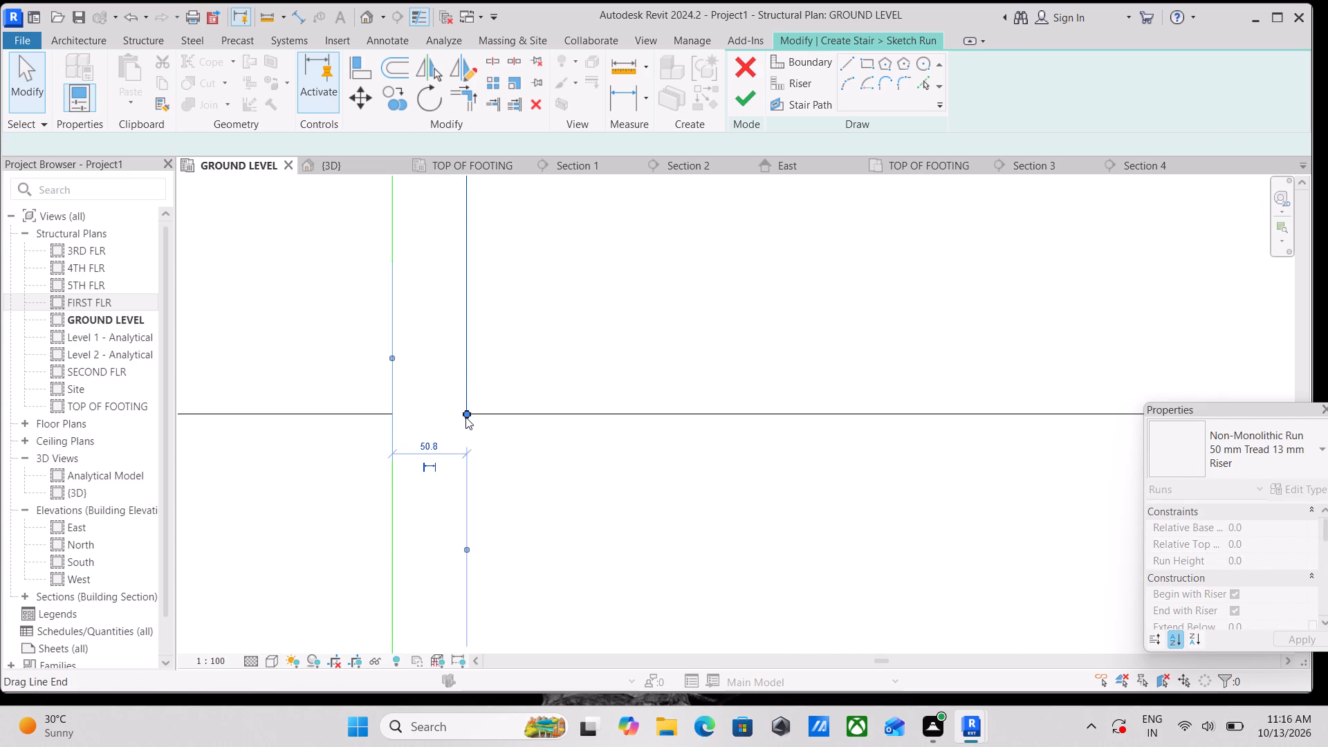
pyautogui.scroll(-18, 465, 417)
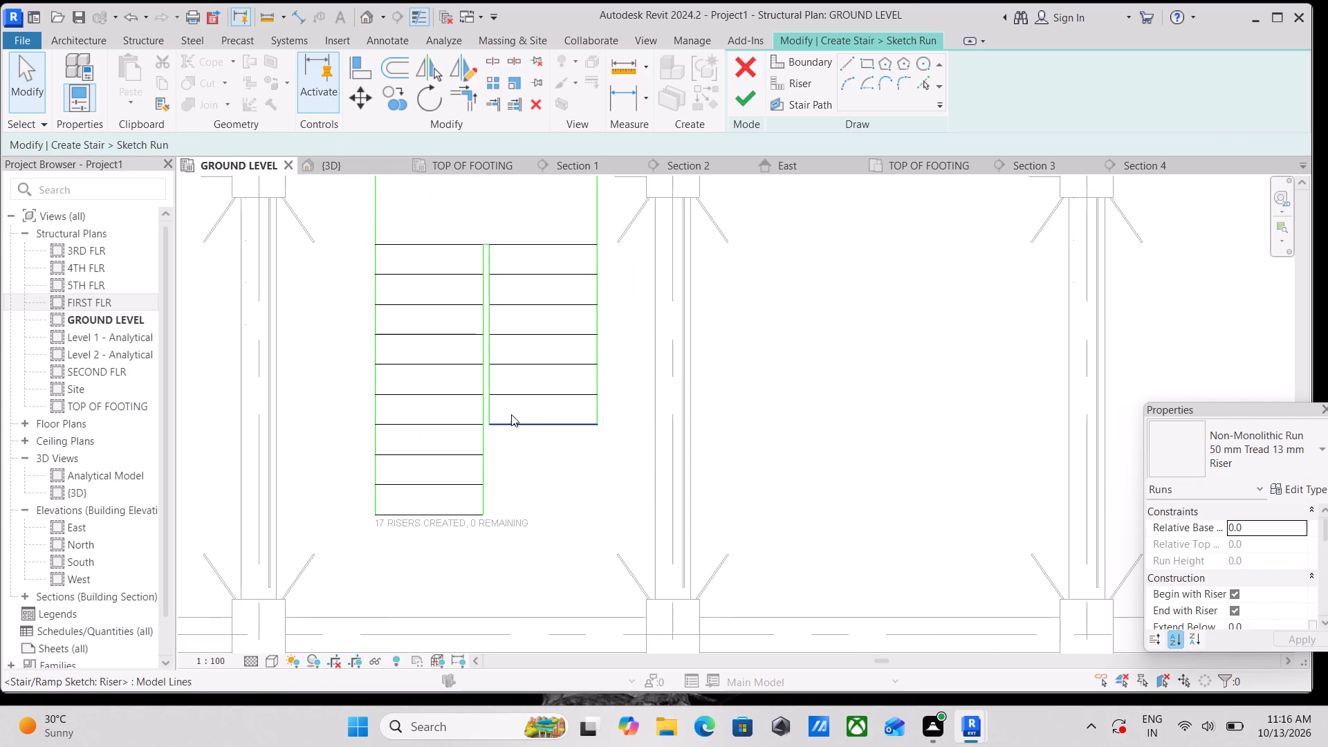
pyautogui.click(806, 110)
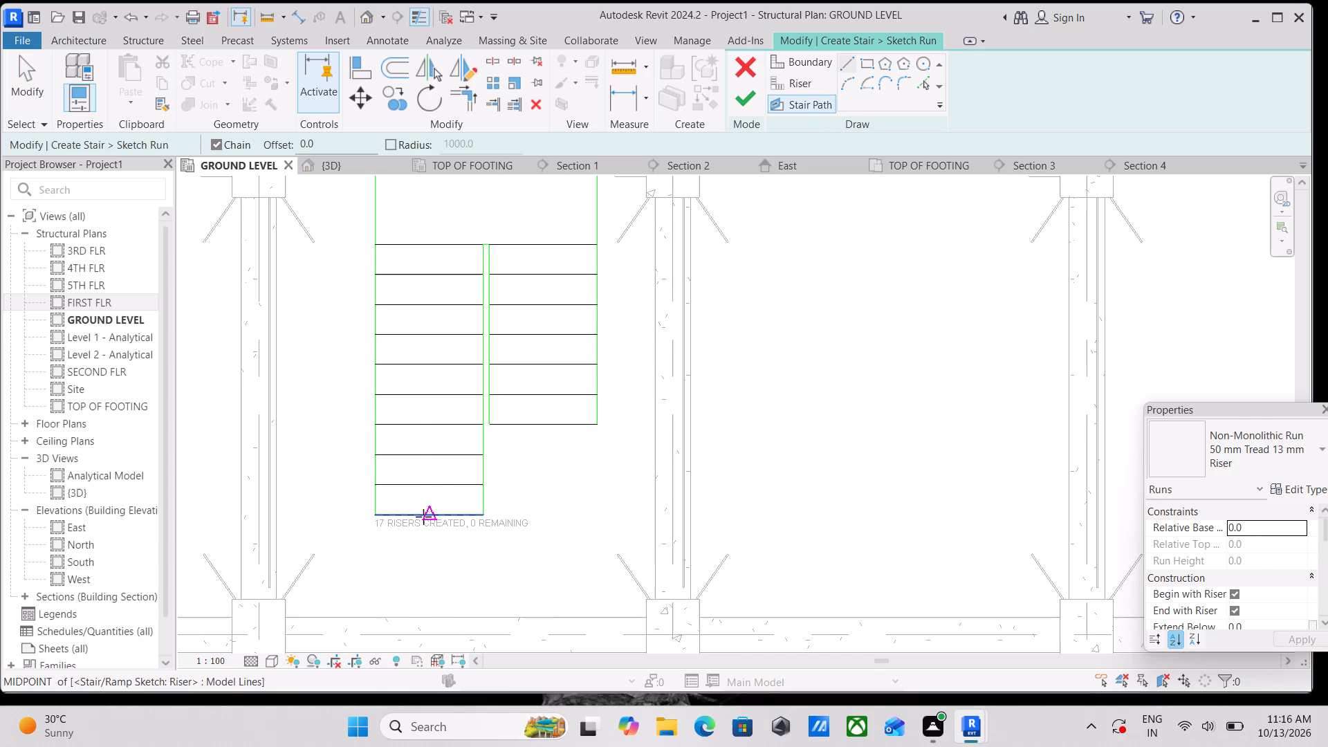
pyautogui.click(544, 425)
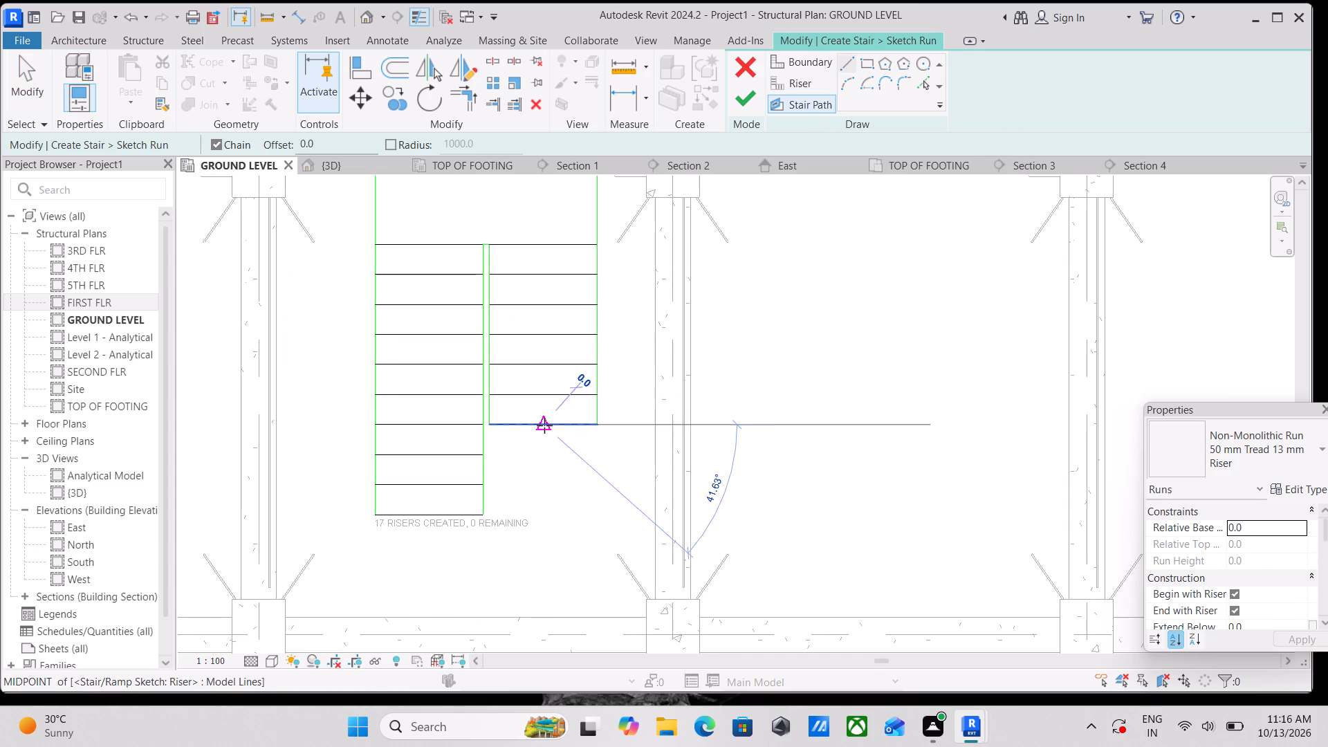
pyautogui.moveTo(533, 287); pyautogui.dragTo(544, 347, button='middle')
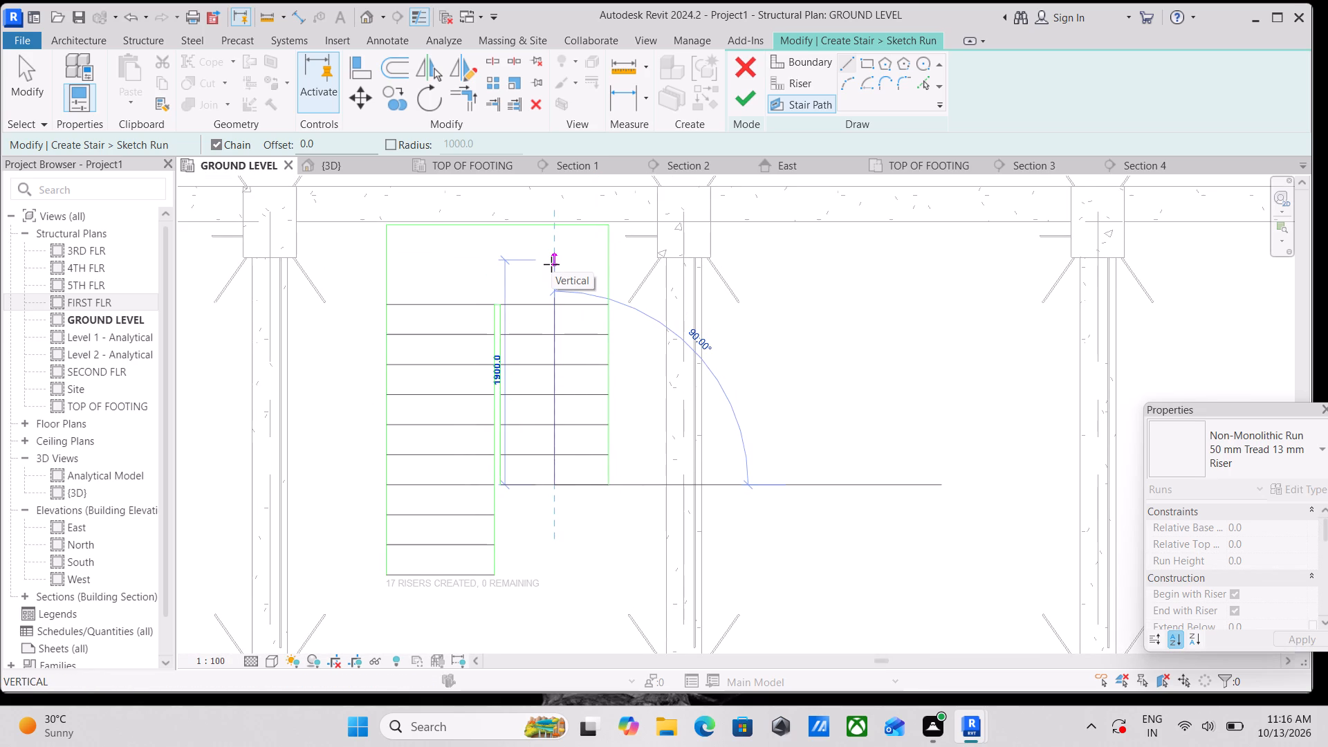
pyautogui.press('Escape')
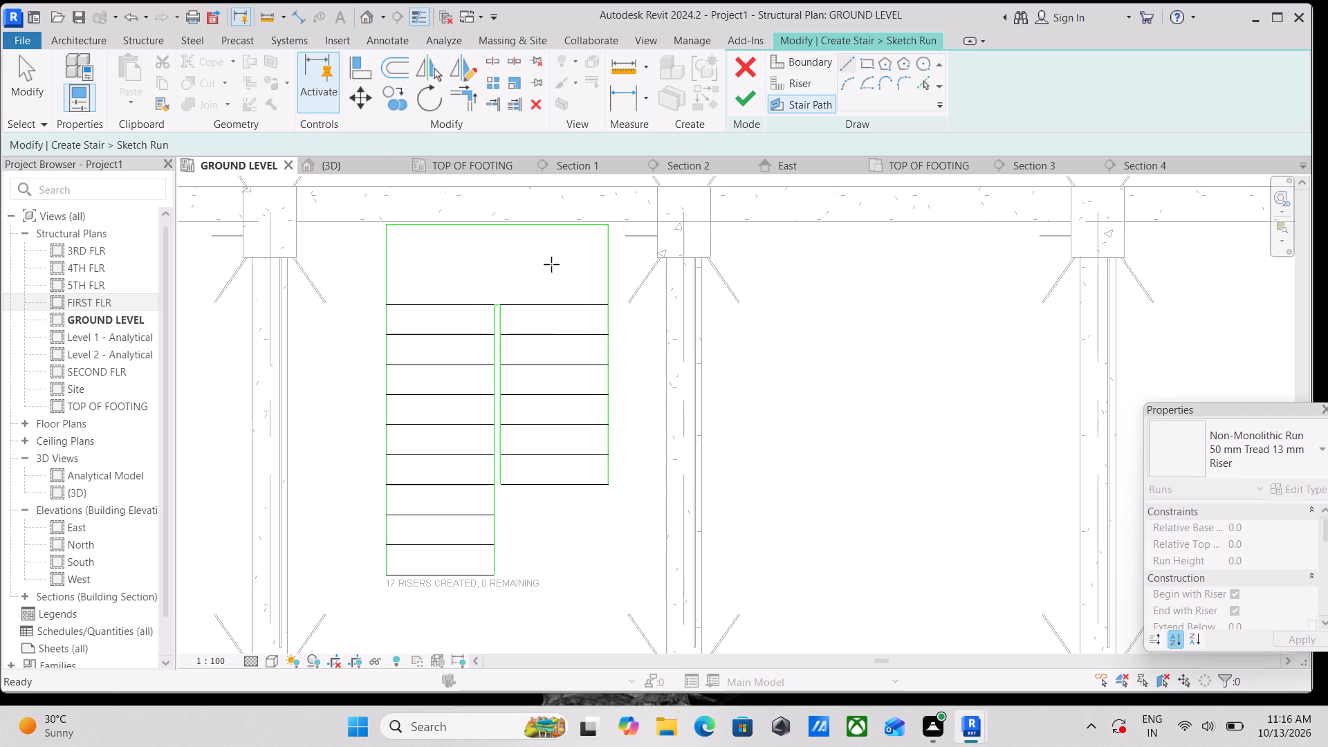
# Draw the stair path about 2700 mm up the west flight, across the landing, and down to the east flight's last riser; finish the run sketch.
pyautogui.click(439, 578)
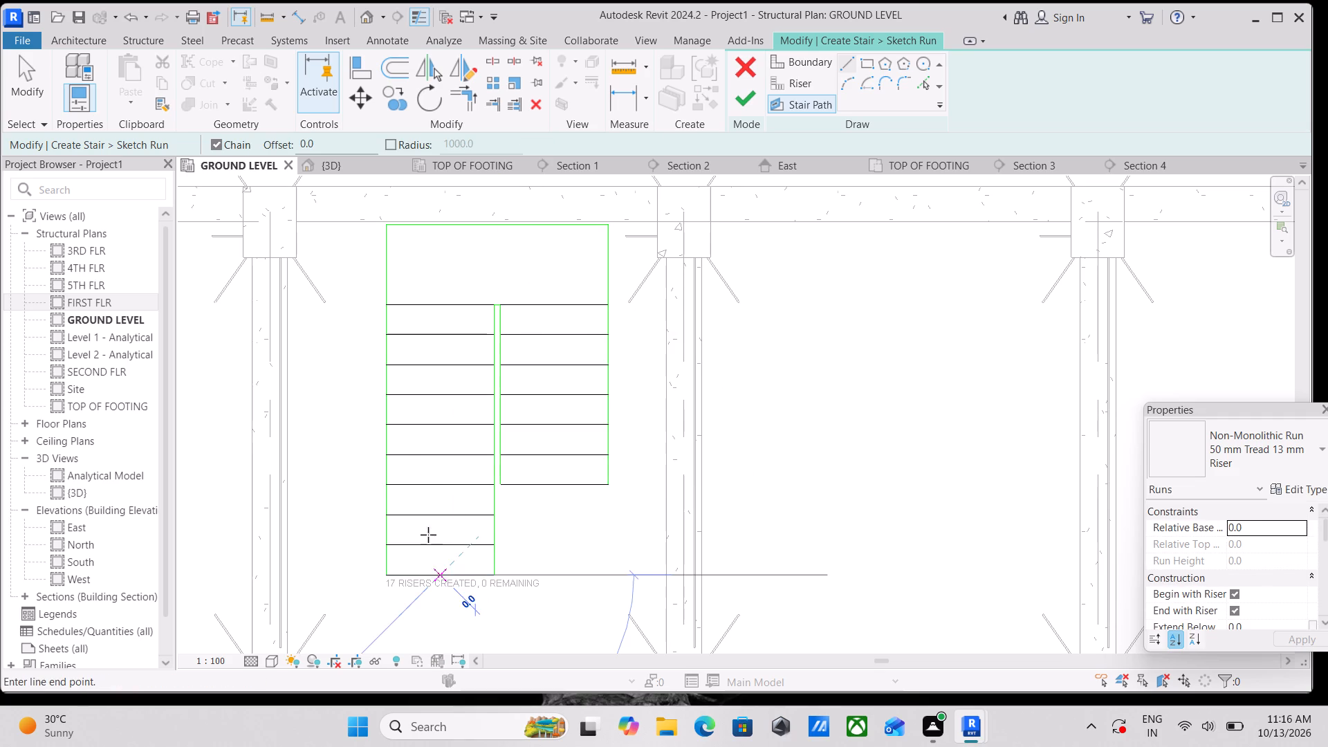
pyautogui.moveTo(440, 333); pyautogui.dragTo(454, 408, button='middle')
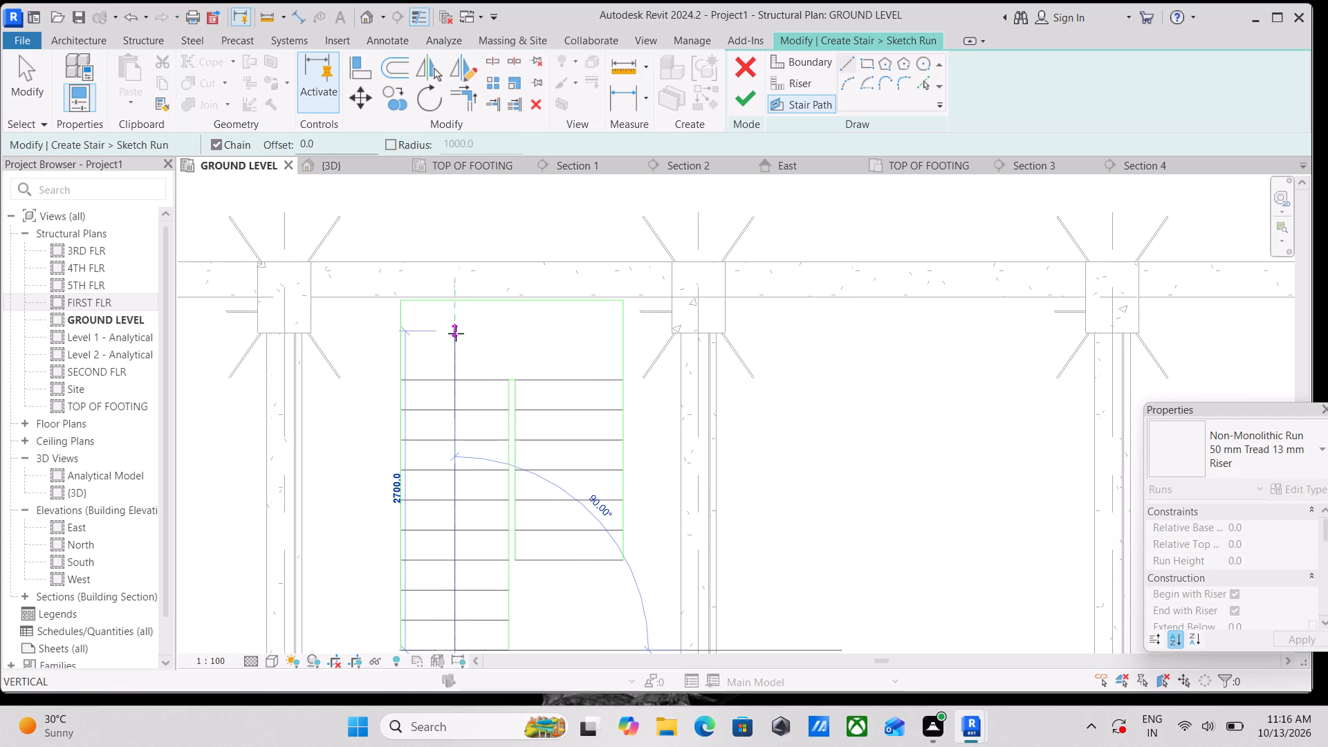
pyautogui.click(455, 334)
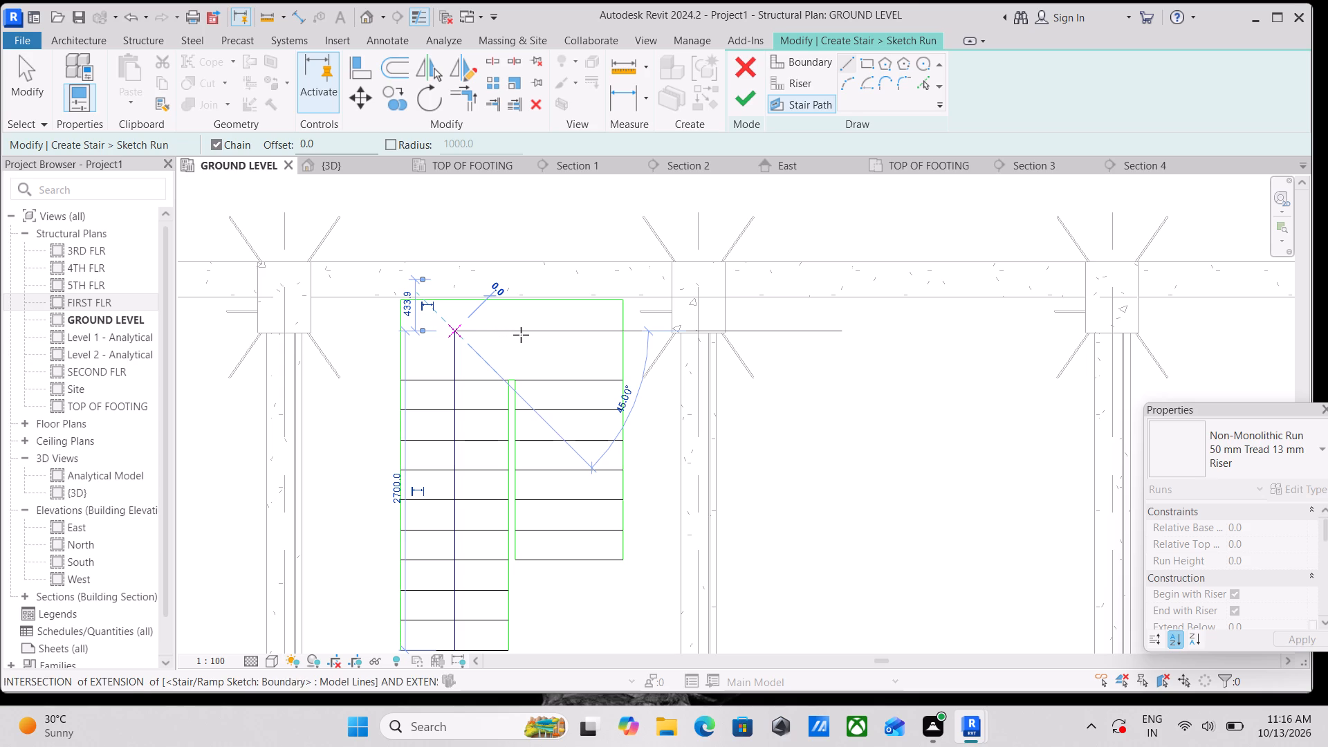
pyautogui.click(572, 331)
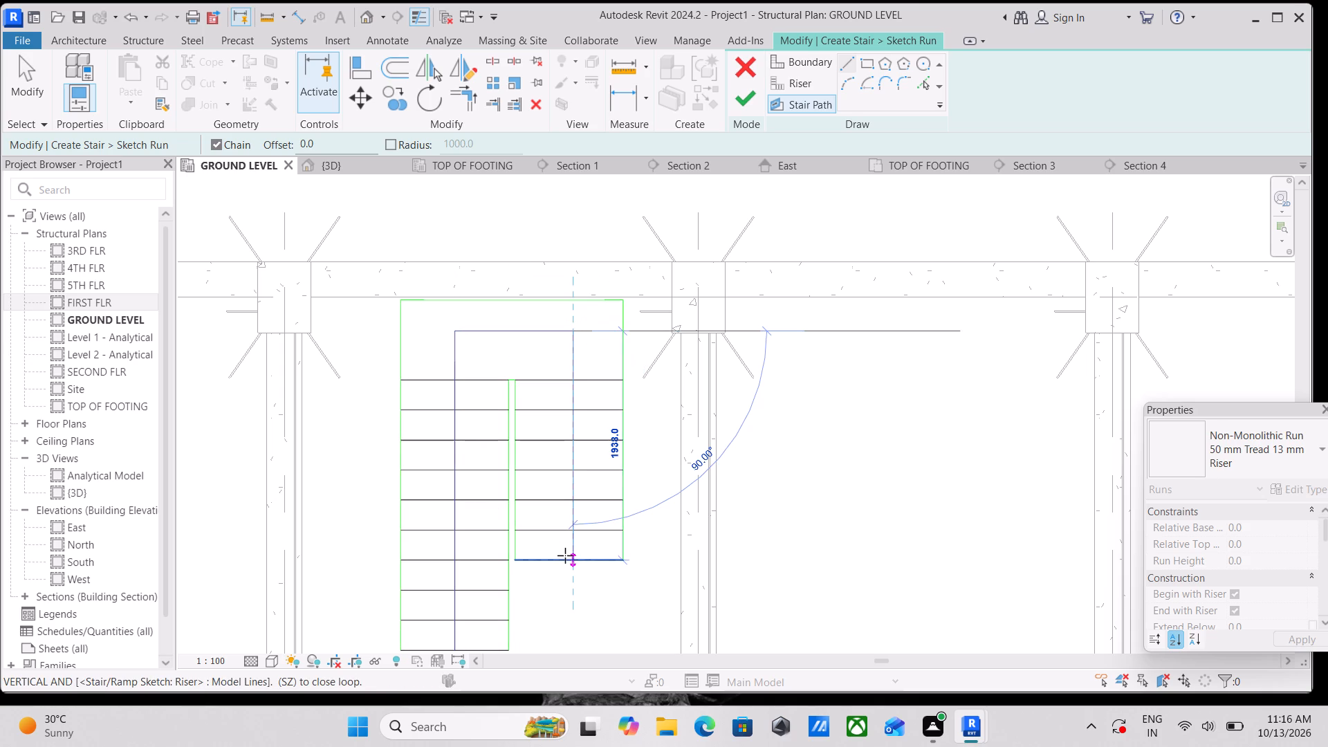
pyautogui.click(573, 560)
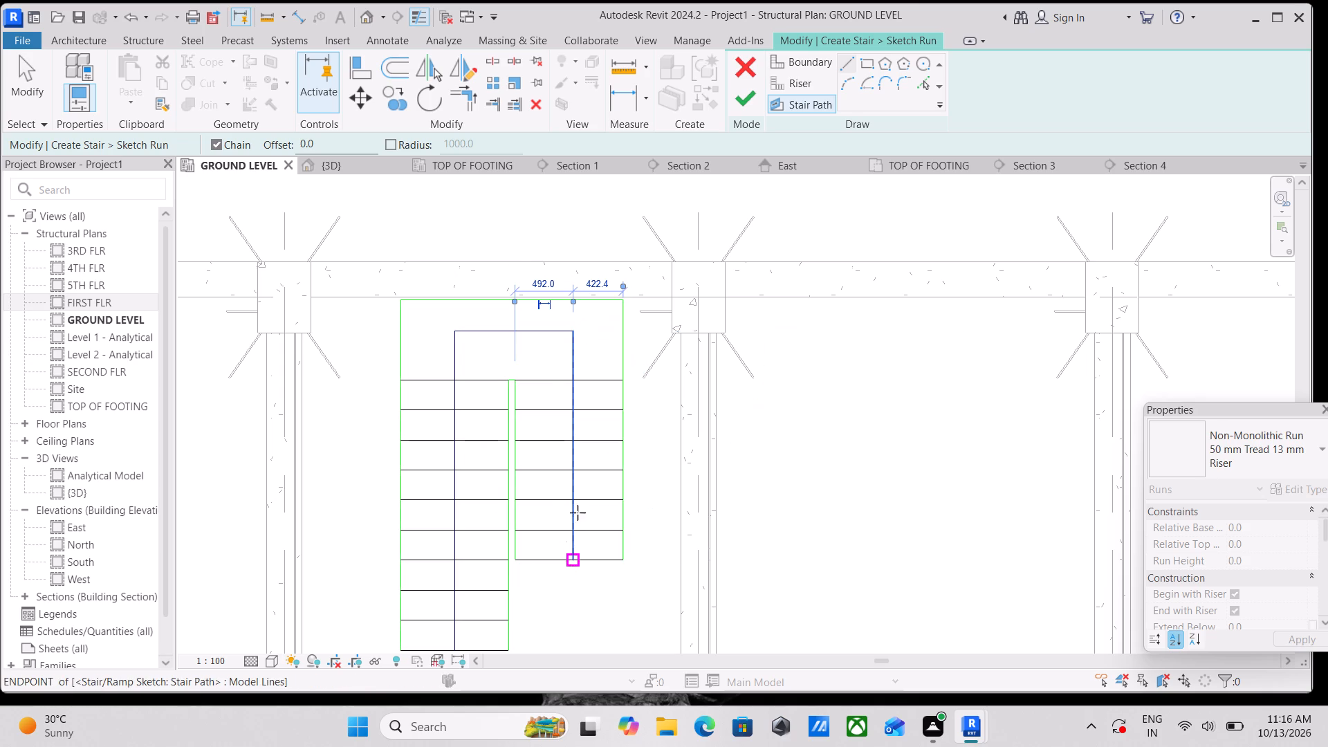
pyautogui.press('Escape')
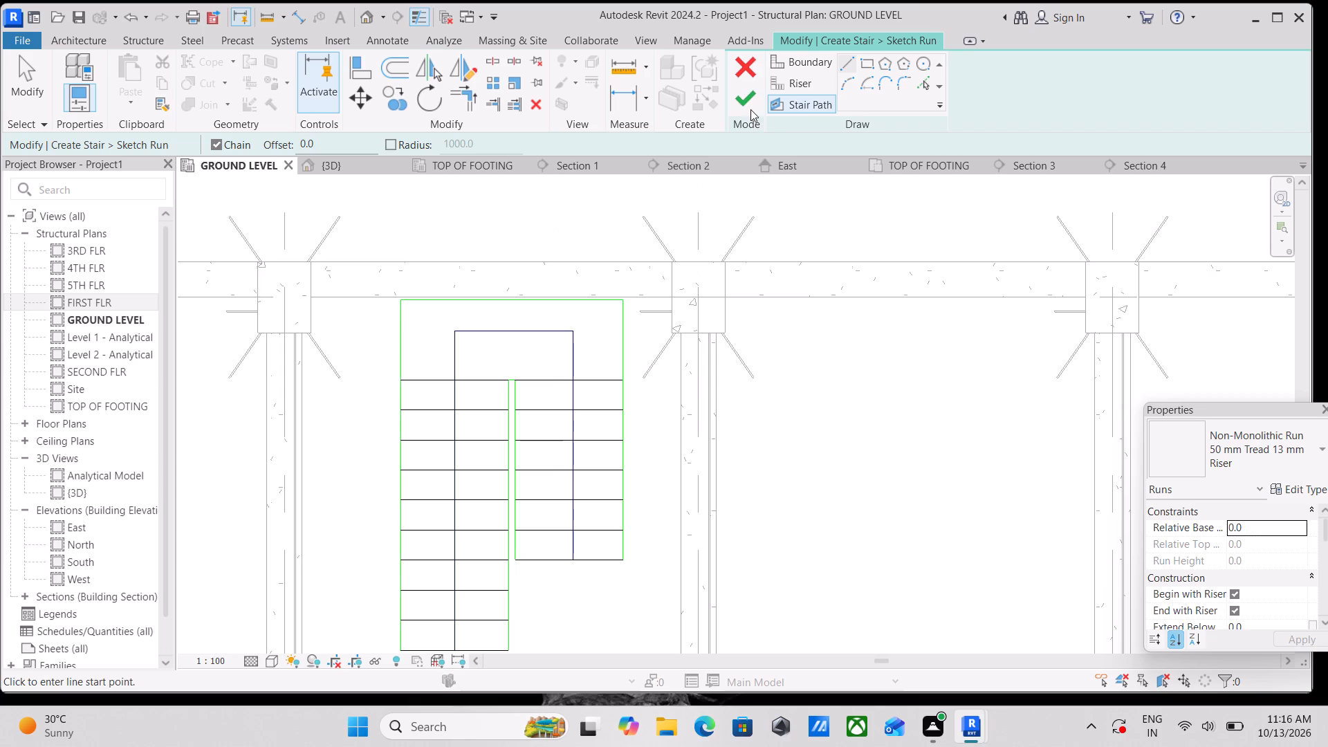
pyautogui.click(740, 104)
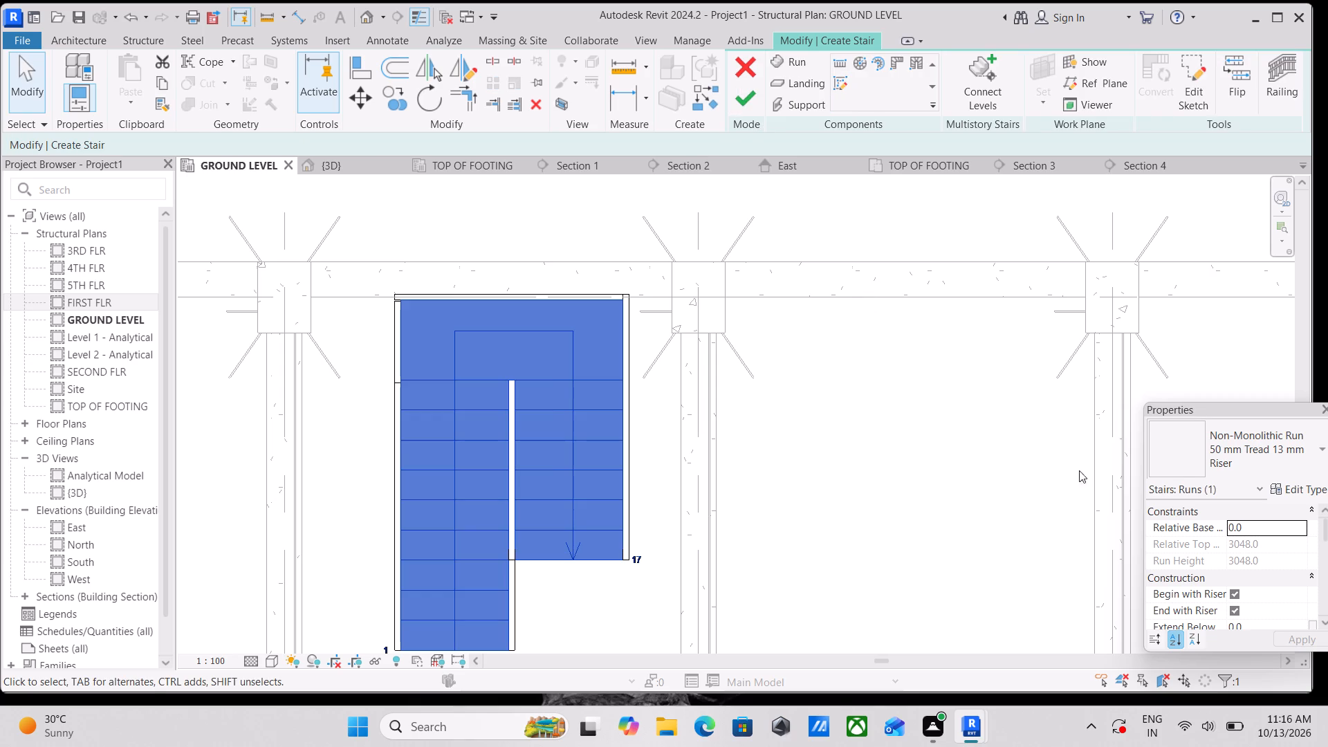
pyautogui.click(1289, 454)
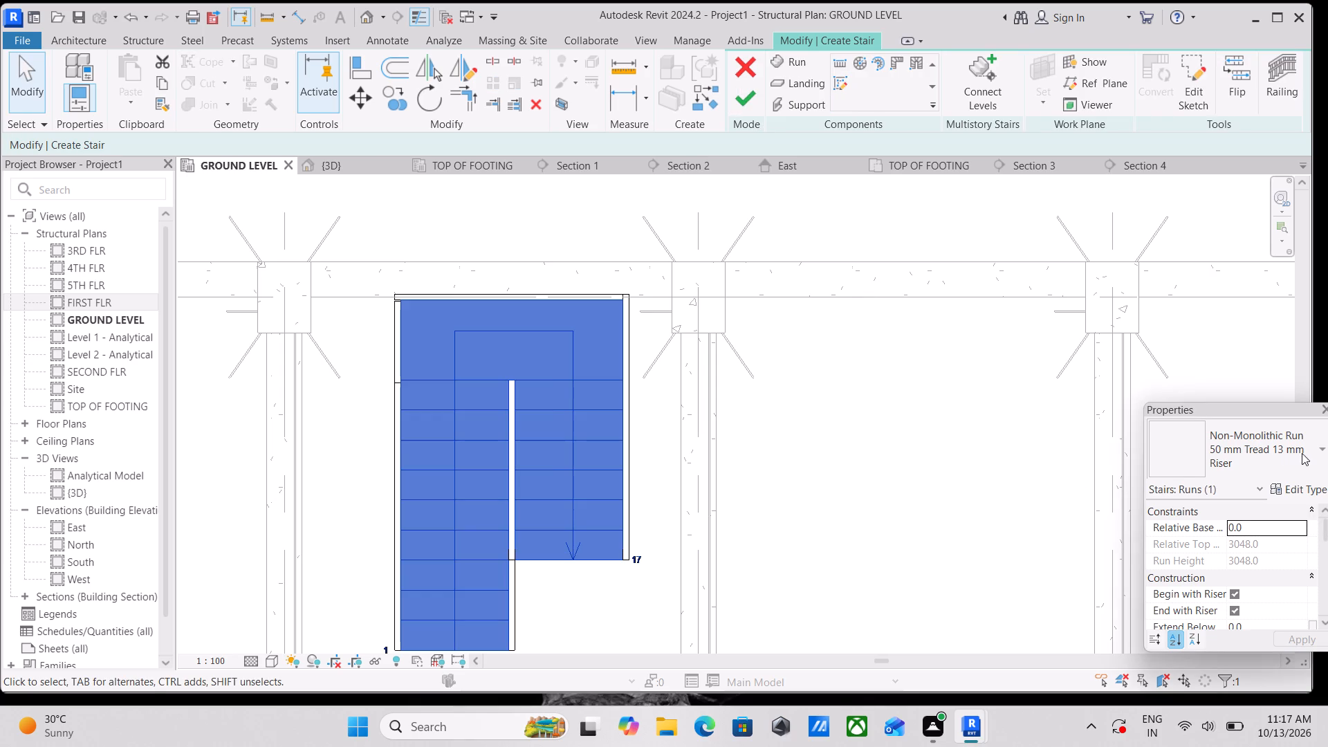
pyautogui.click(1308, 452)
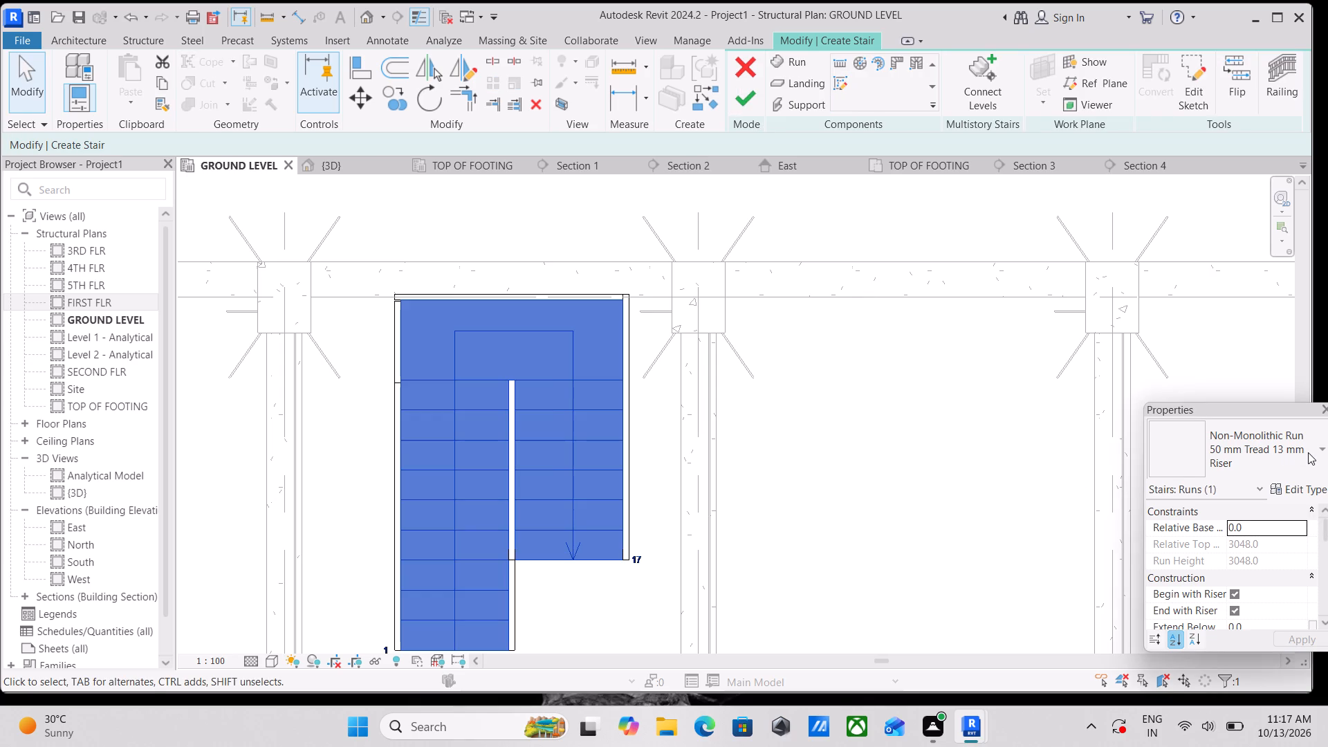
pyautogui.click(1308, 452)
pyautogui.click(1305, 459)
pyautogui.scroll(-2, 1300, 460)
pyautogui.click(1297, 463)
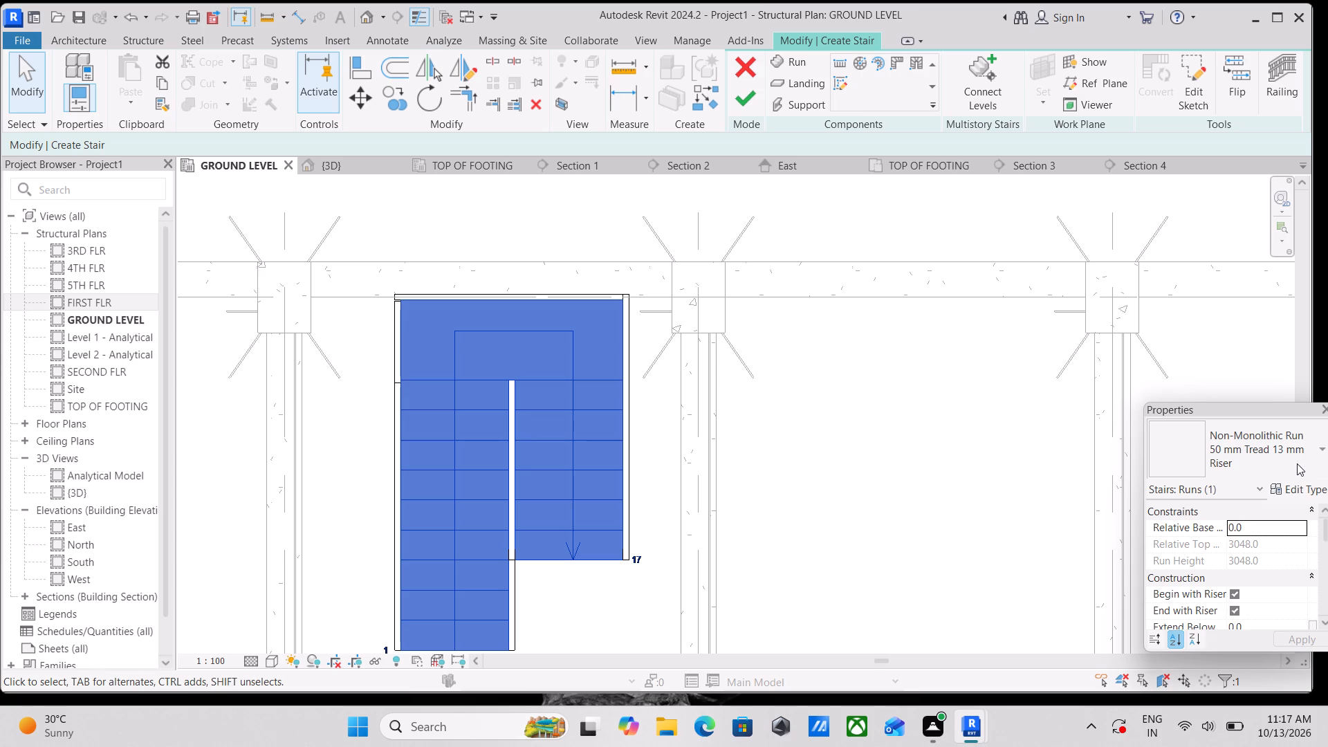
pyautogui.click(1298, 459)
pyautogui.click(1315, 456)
# Finish the stair creation.
pyautogui.click(750, 100)
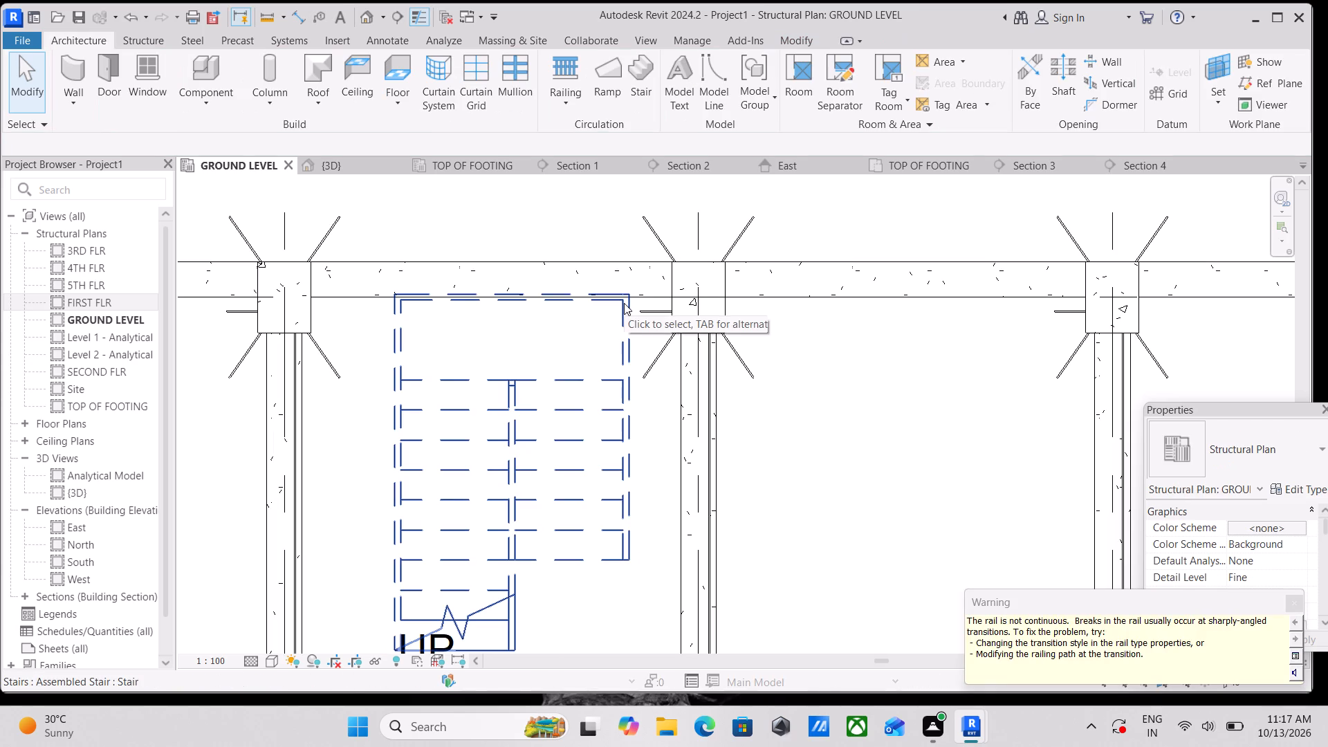
# Change the new stair's type to Cast-In-Place Stair: Monolithic Stair.
pyautogui.click(629, 349)
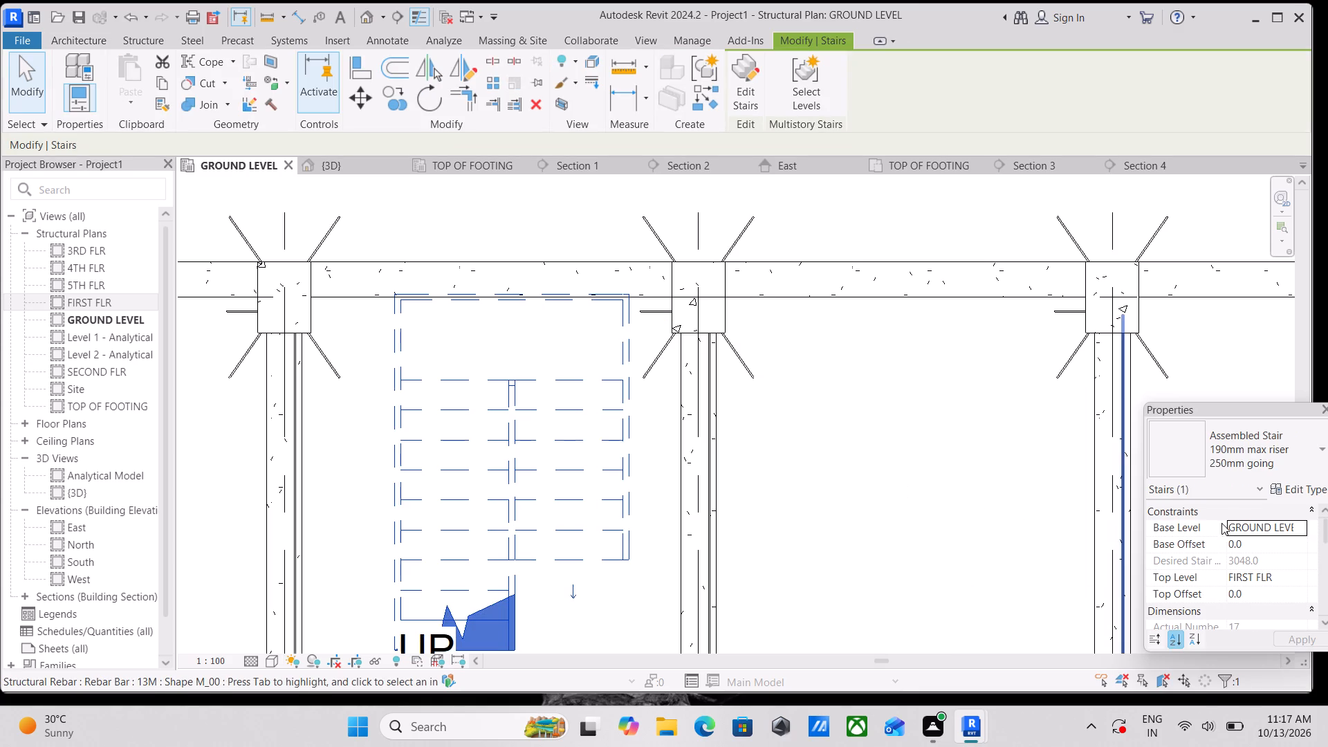
pyautogui.click(1316, 459)
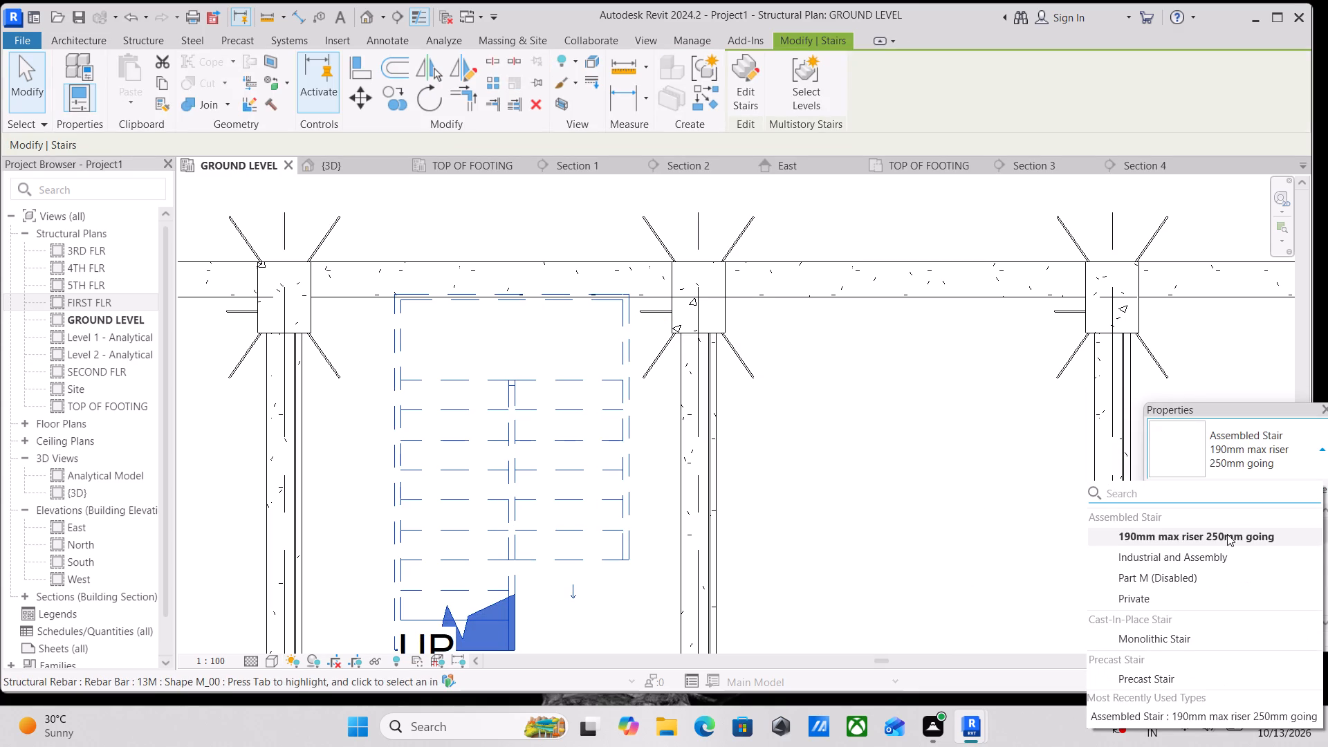
pyautogui.click(1167, 635)
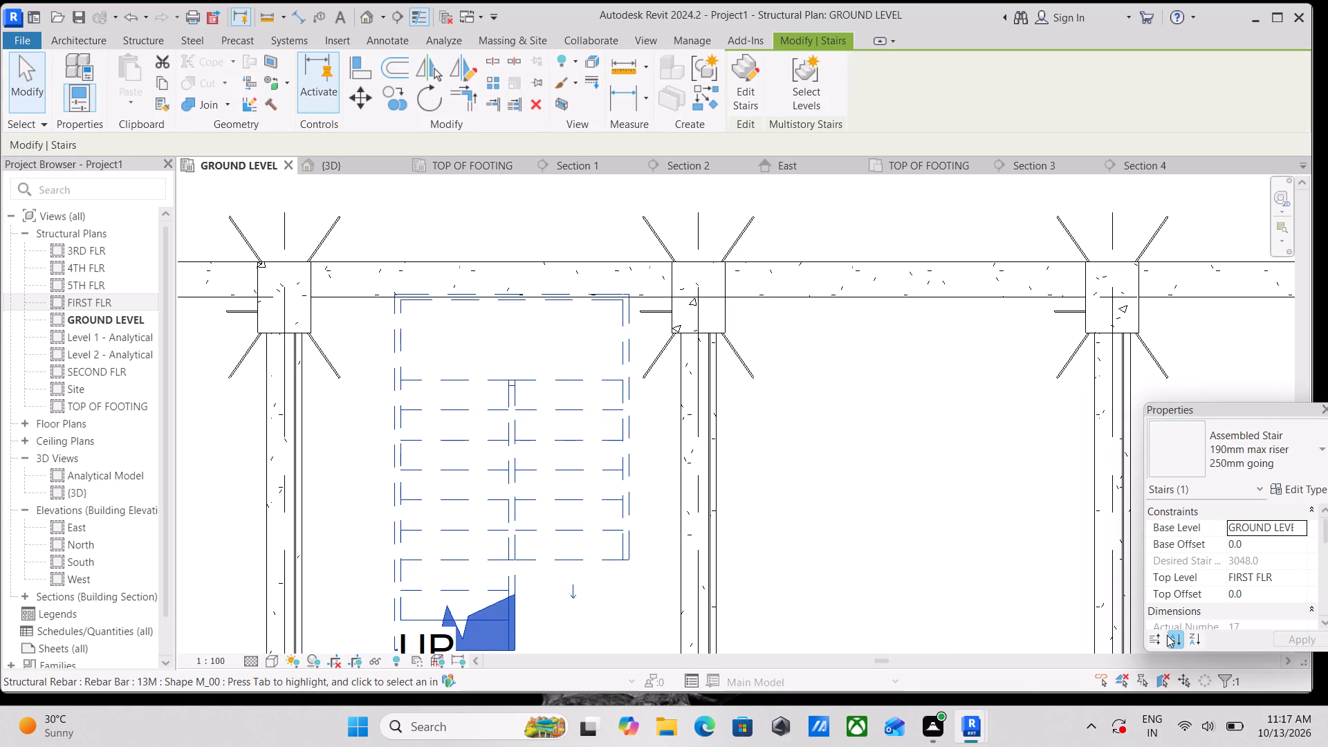
pyautogui.scroll(-3, 498, 490)
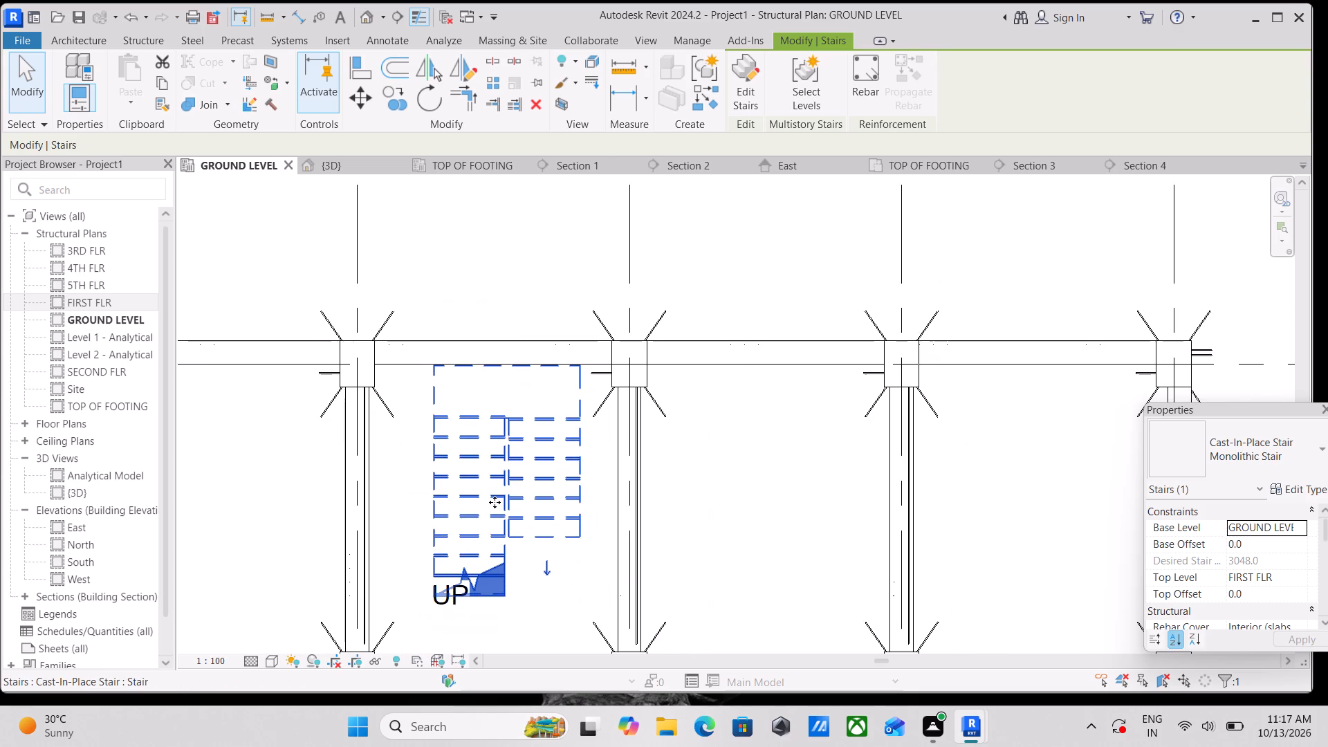
pyautogui.press('Escape')
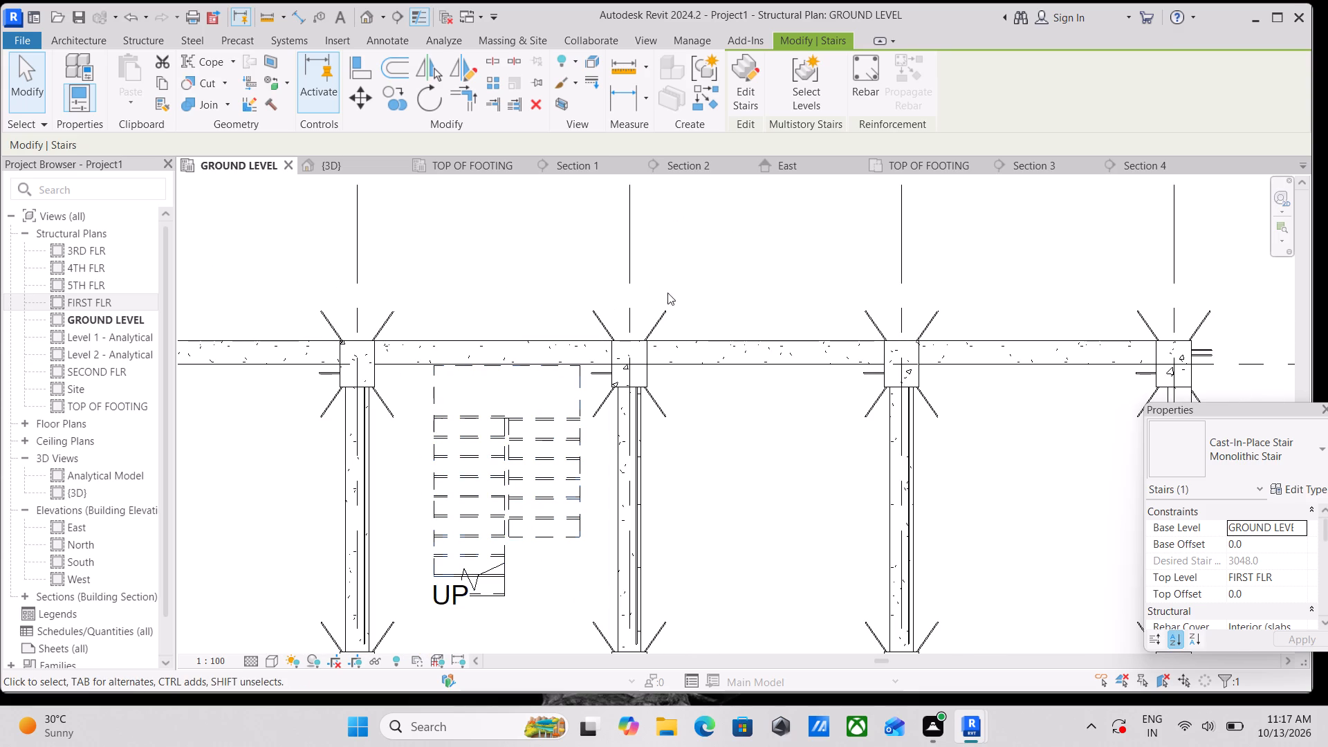
# In the {3D} view, turn on the visibility of all model categories.
pyautogui.click(353, 169)
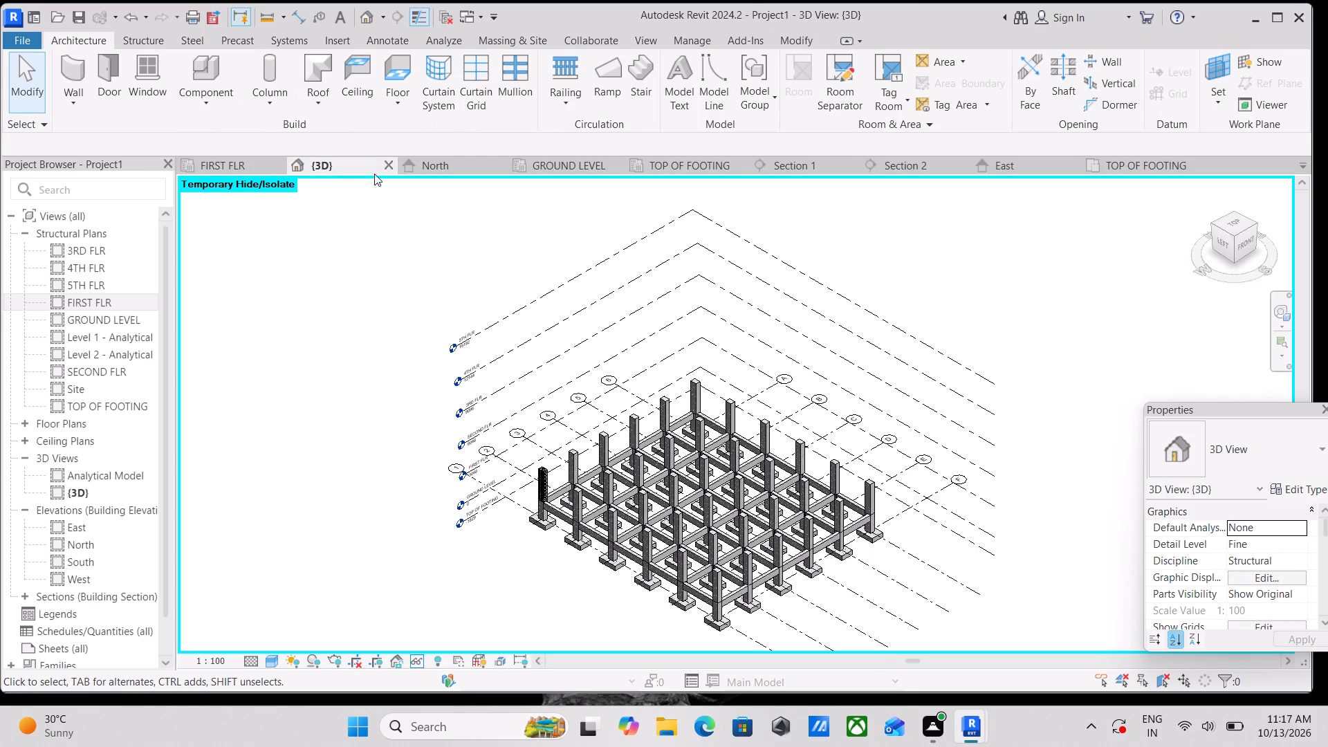
pyautogui.write('vv')
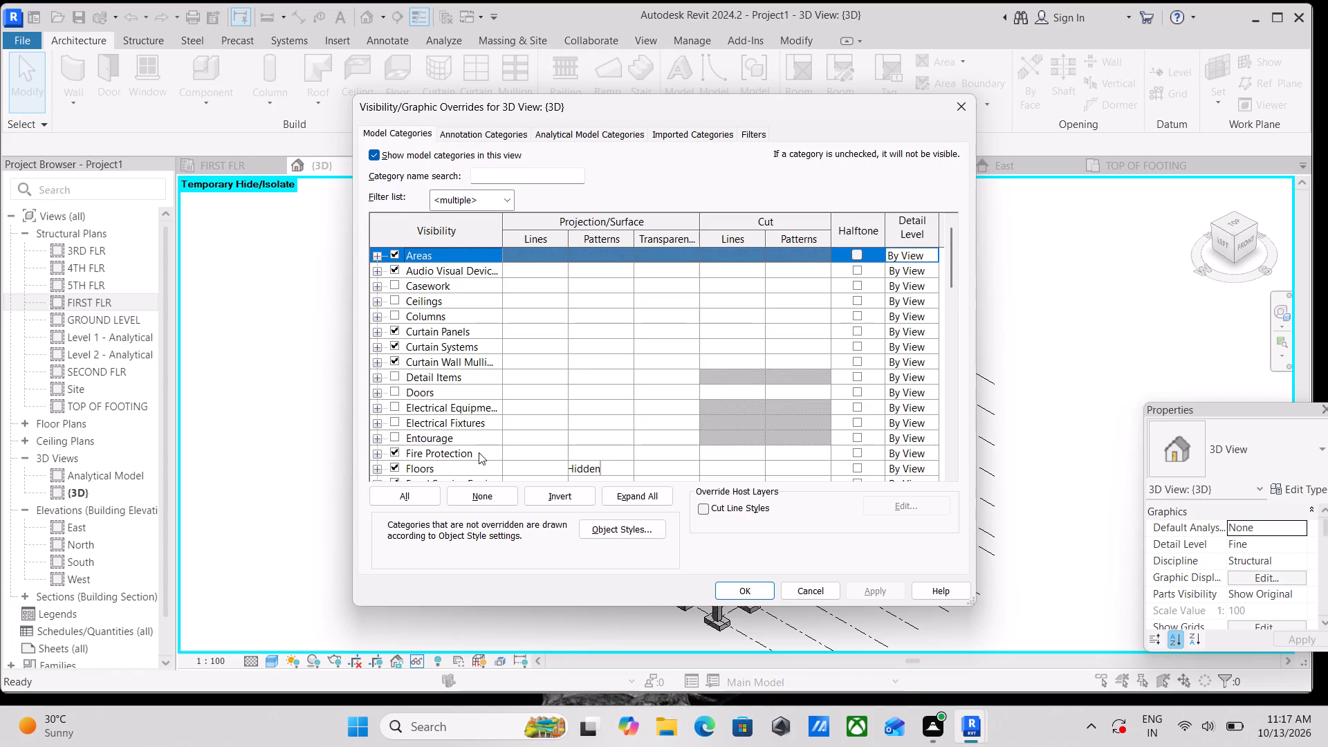
pyautogui.scroll(-12, 398, 424)
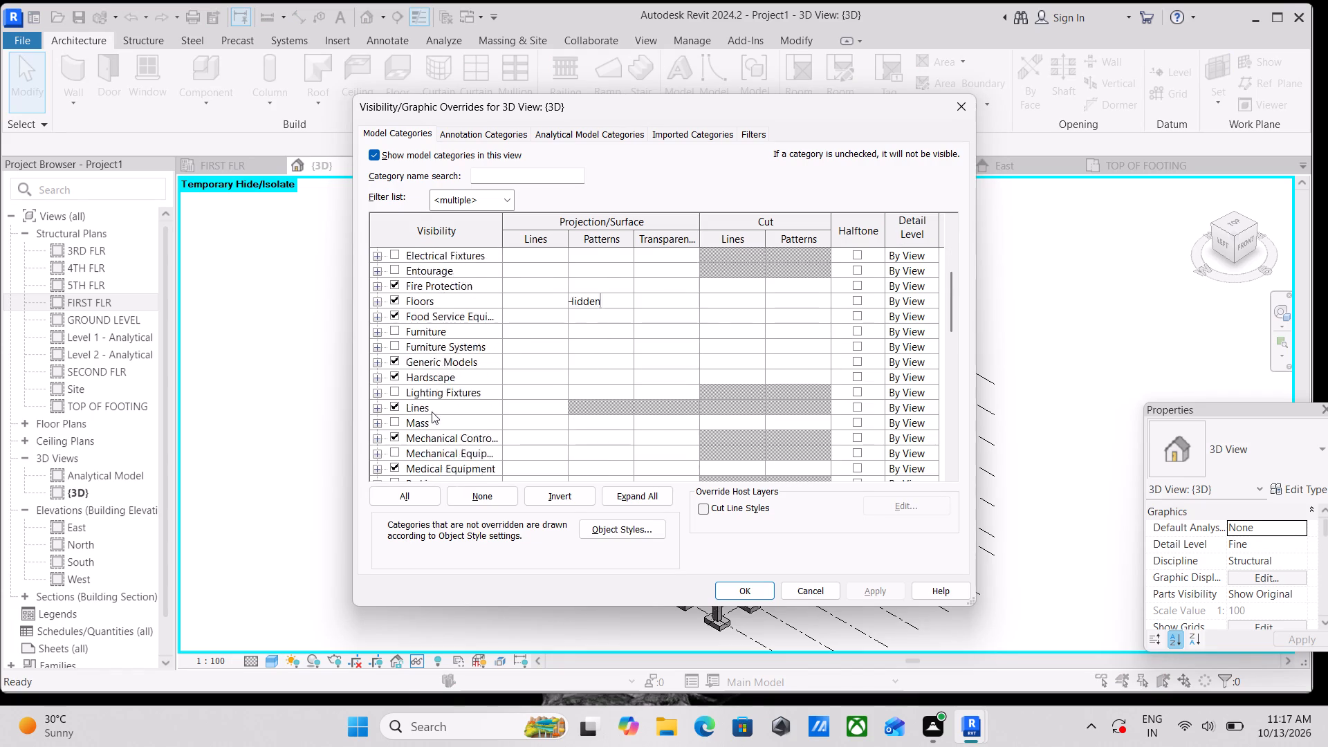
pyautogui.scroll(-2, 432, 412)
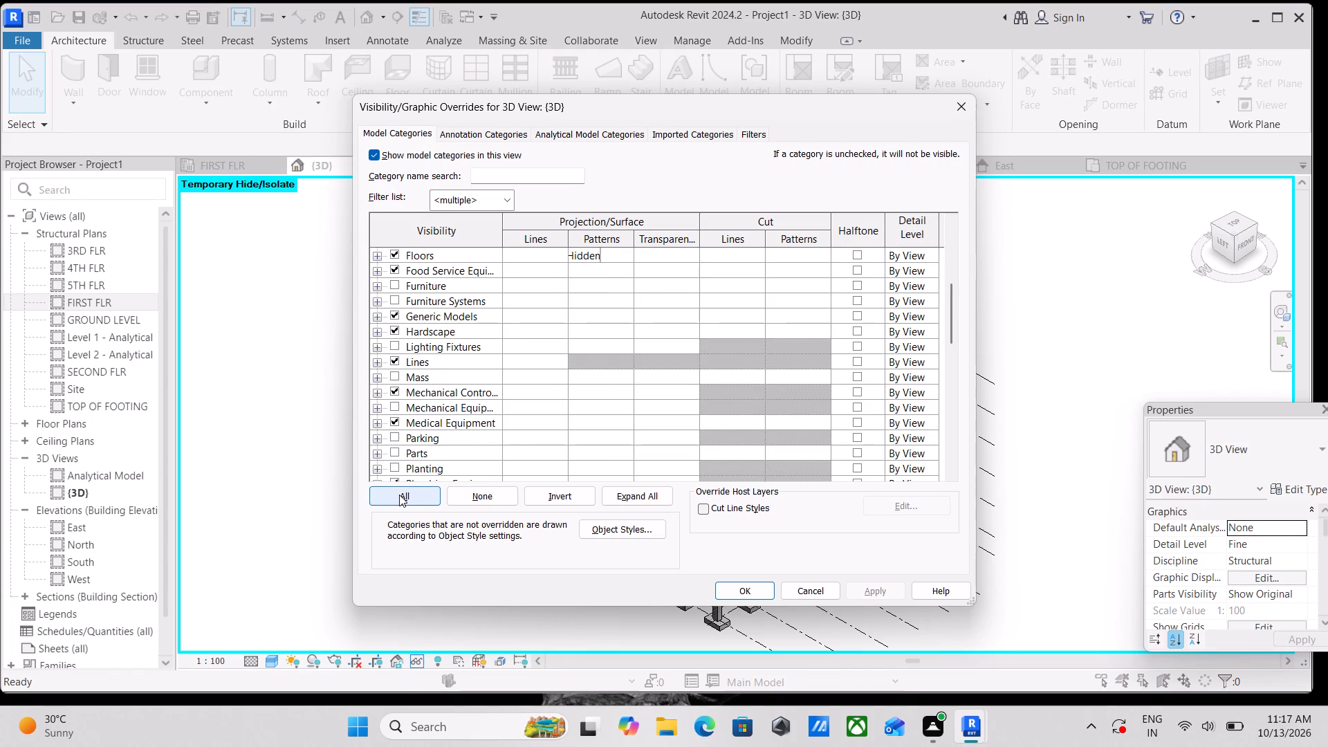
pyautogui.click(399, 495)
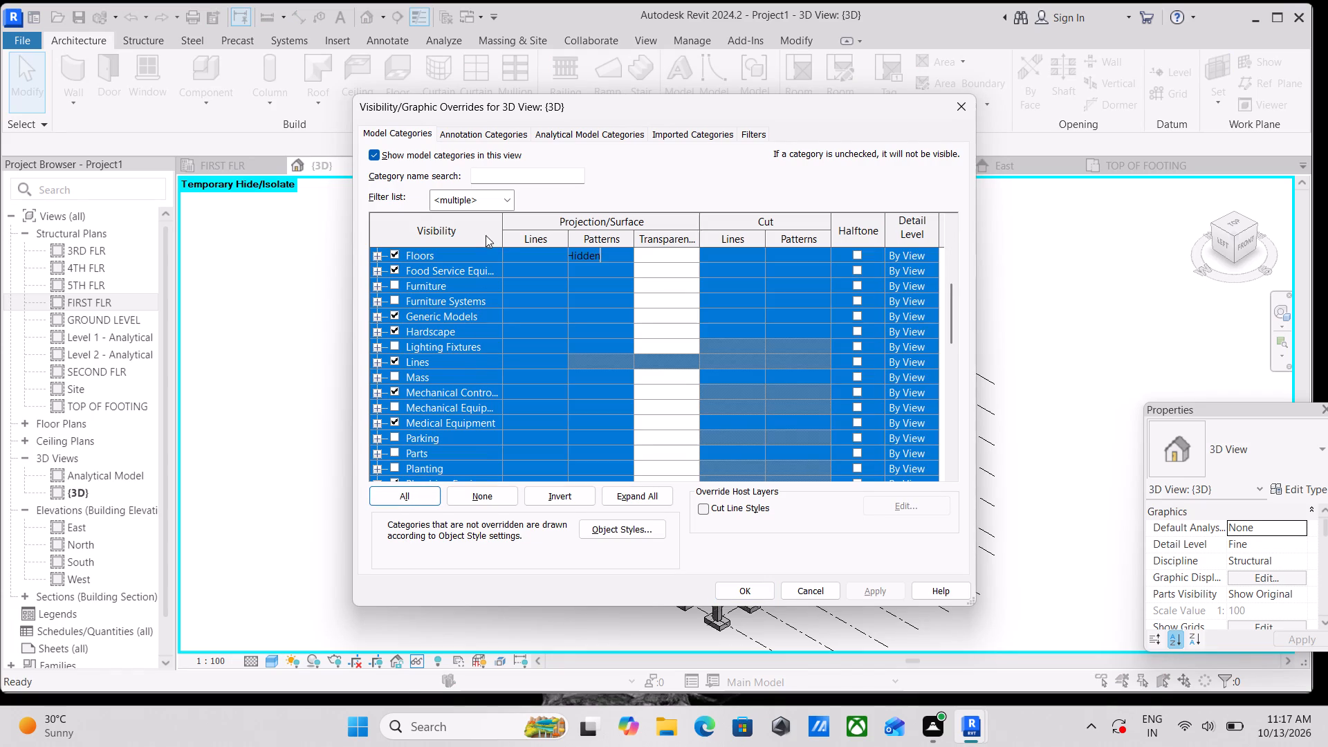
pyautogui.scroll(-3, 449, 345)
pyautogui.scroll(1, 440, 275)
pyautogui.scroll(-7, 488, 427)
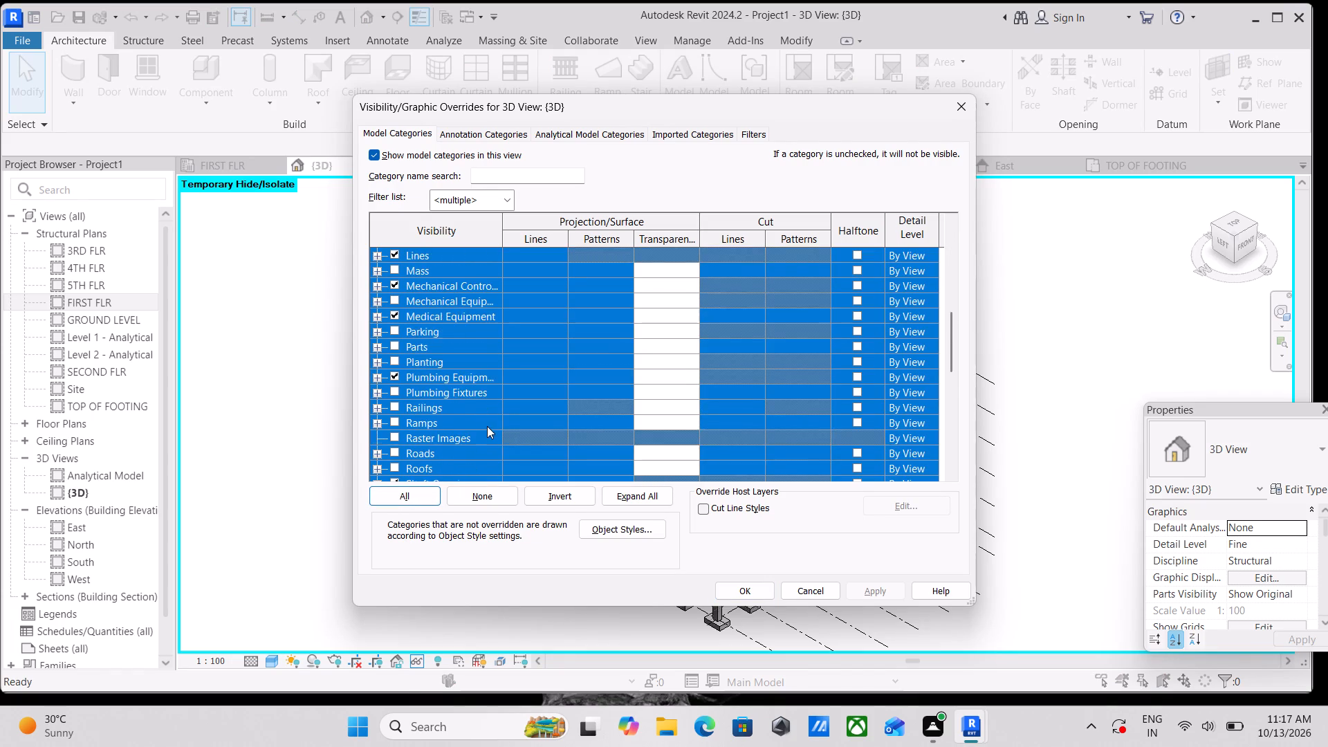
pyautogui.scroll(-3, 487, 426)
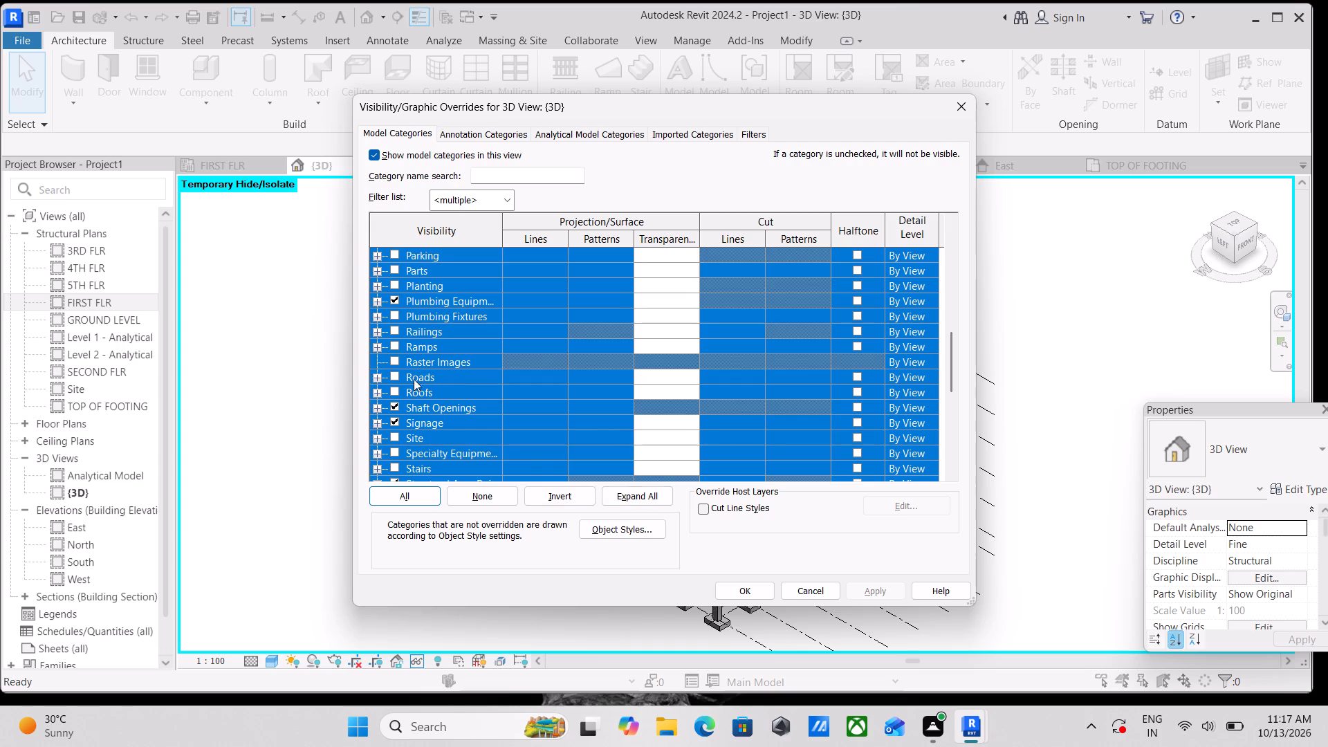
pyautogui.click(392, 377)
pyautogui.click(876, 593)
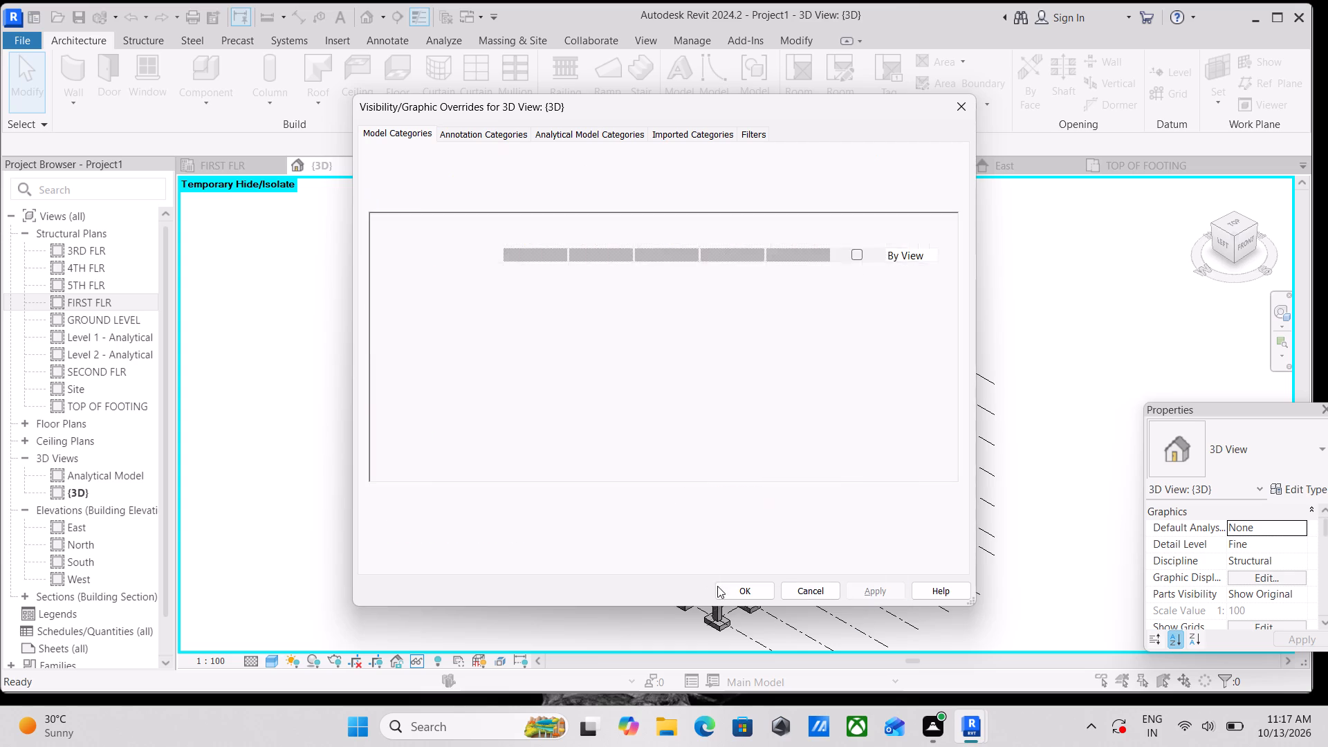
pyautogui.click(730, 593)
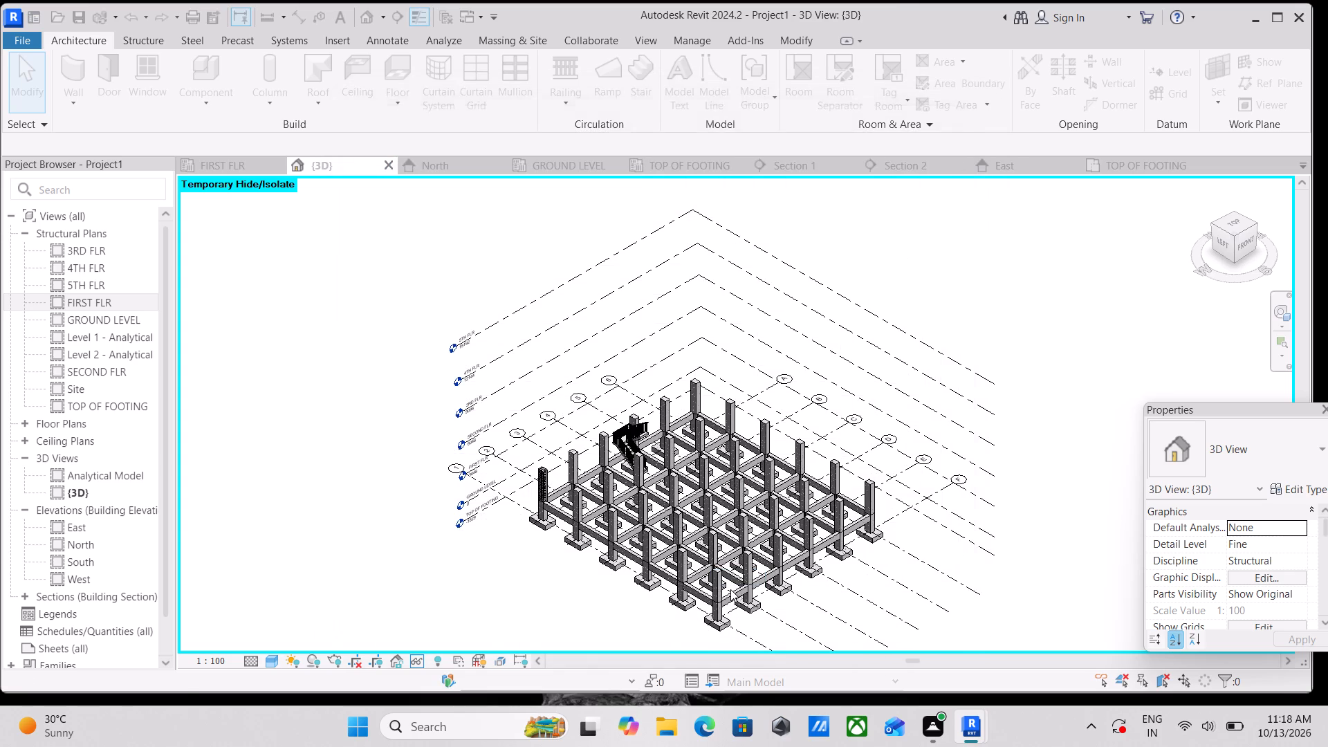
# Delete the railing along the stair's outer edge in the {3D} view.
pyautogui.scroll(2, 734, 587)
pyautogui.scroll(3, 620, 465)
pyautogui.scroll(3, 594, 414)
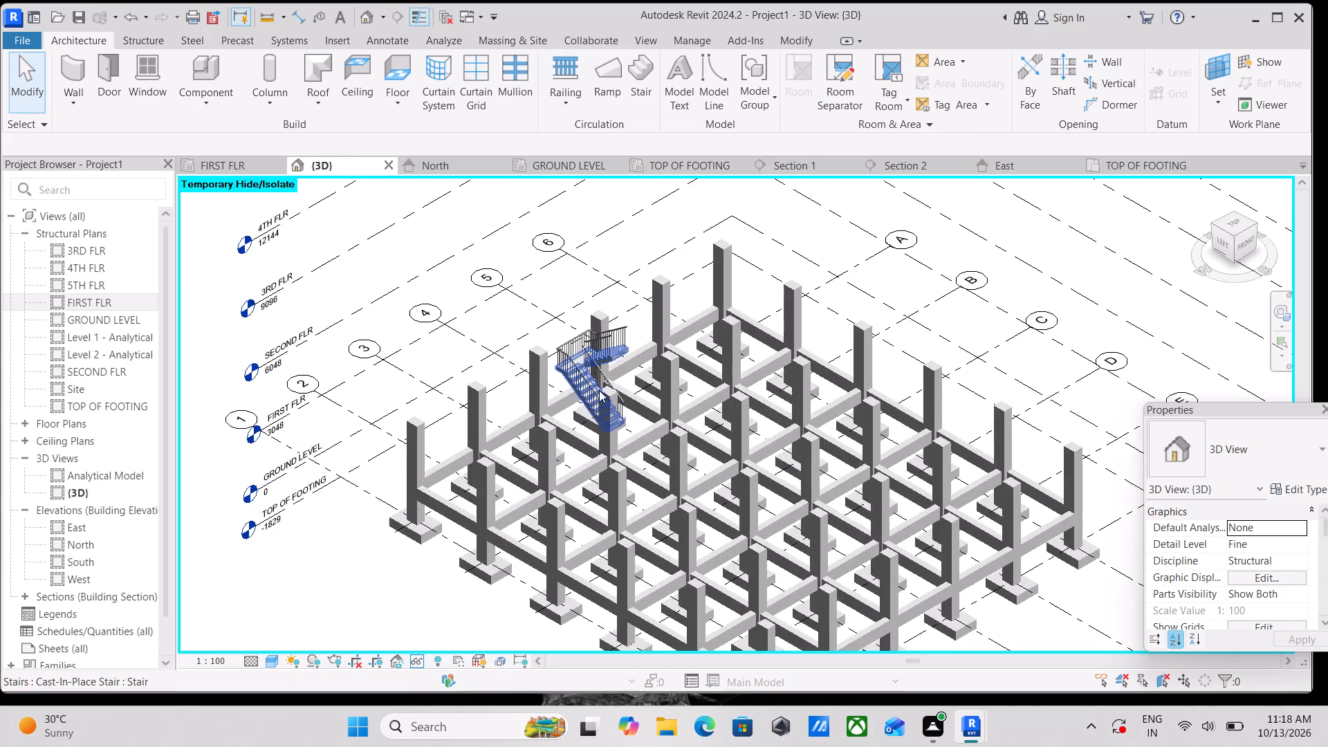
pyautogui.scroll(7, 602, 372)
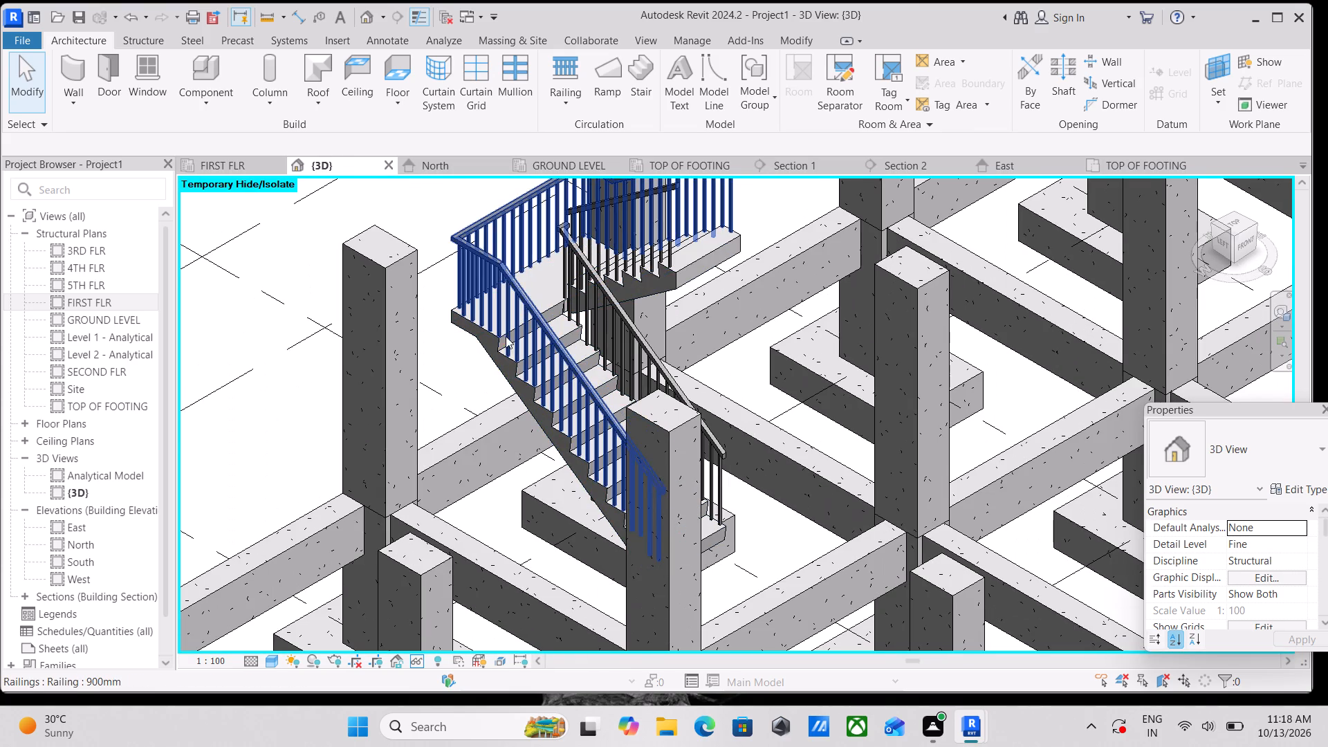
pyautogui.click(504, 346)
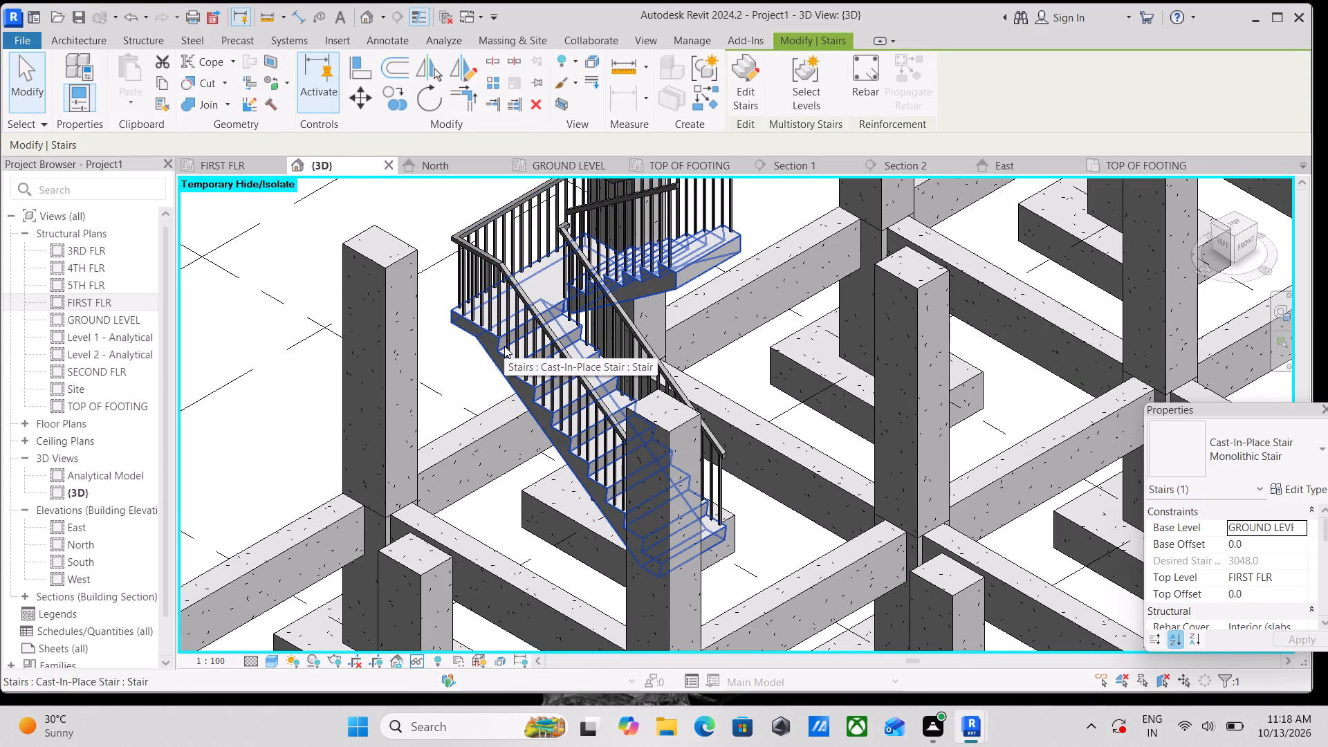
pyautogui.press('Escape')
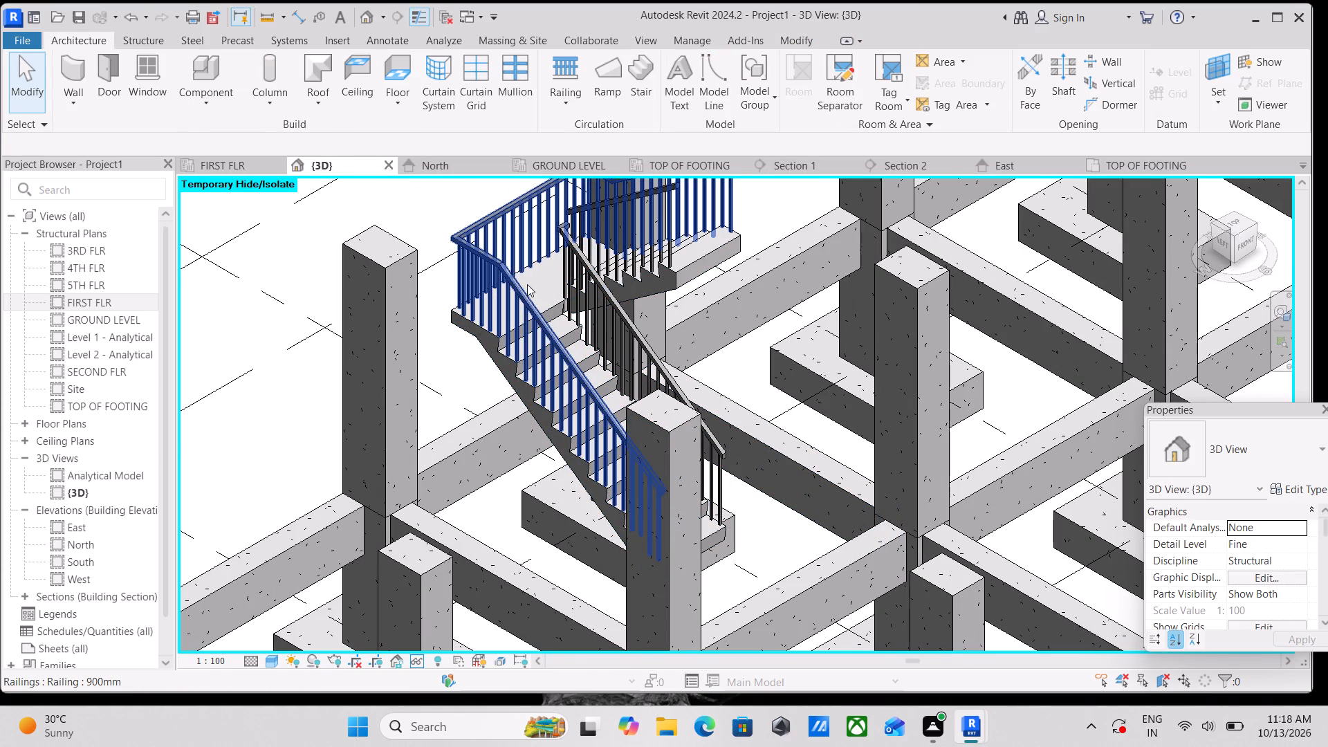
pyautogui.click(527, 284)
pyautogui.rightClick(527, 284)
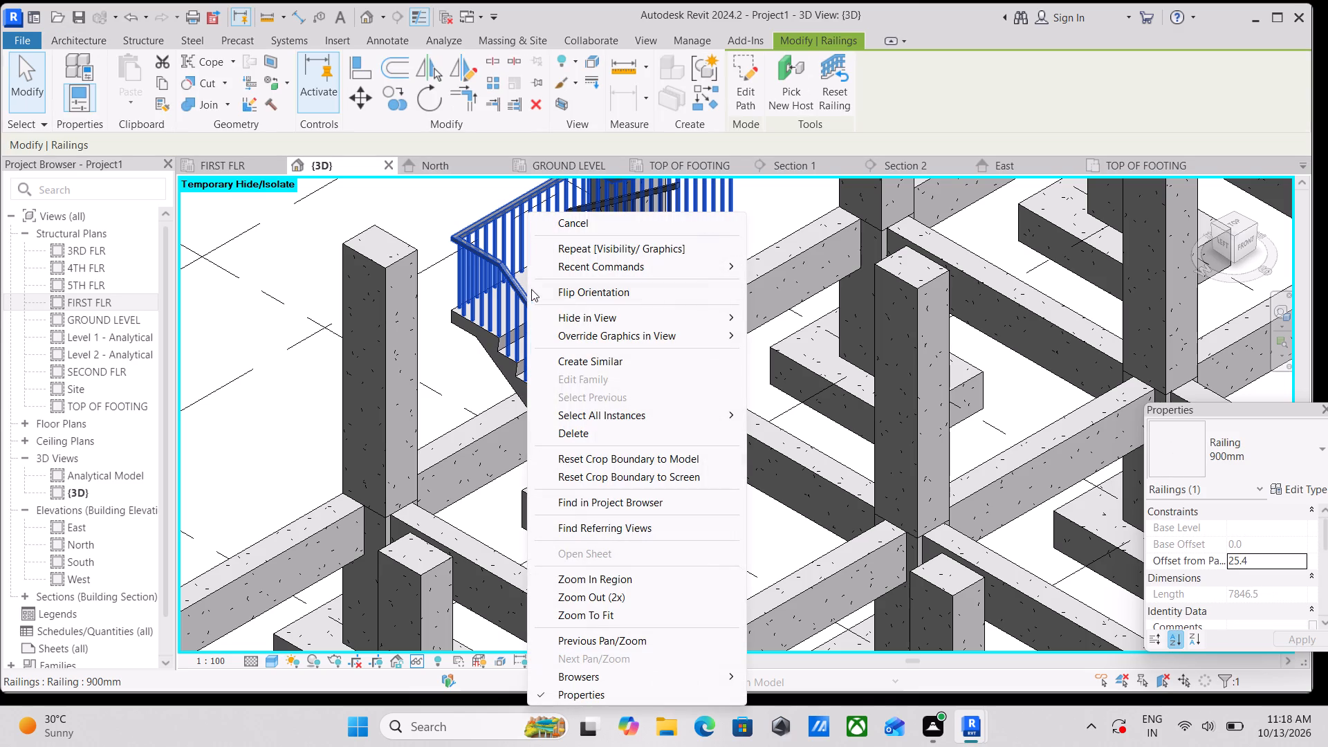
pyautogui.click(582, 436)
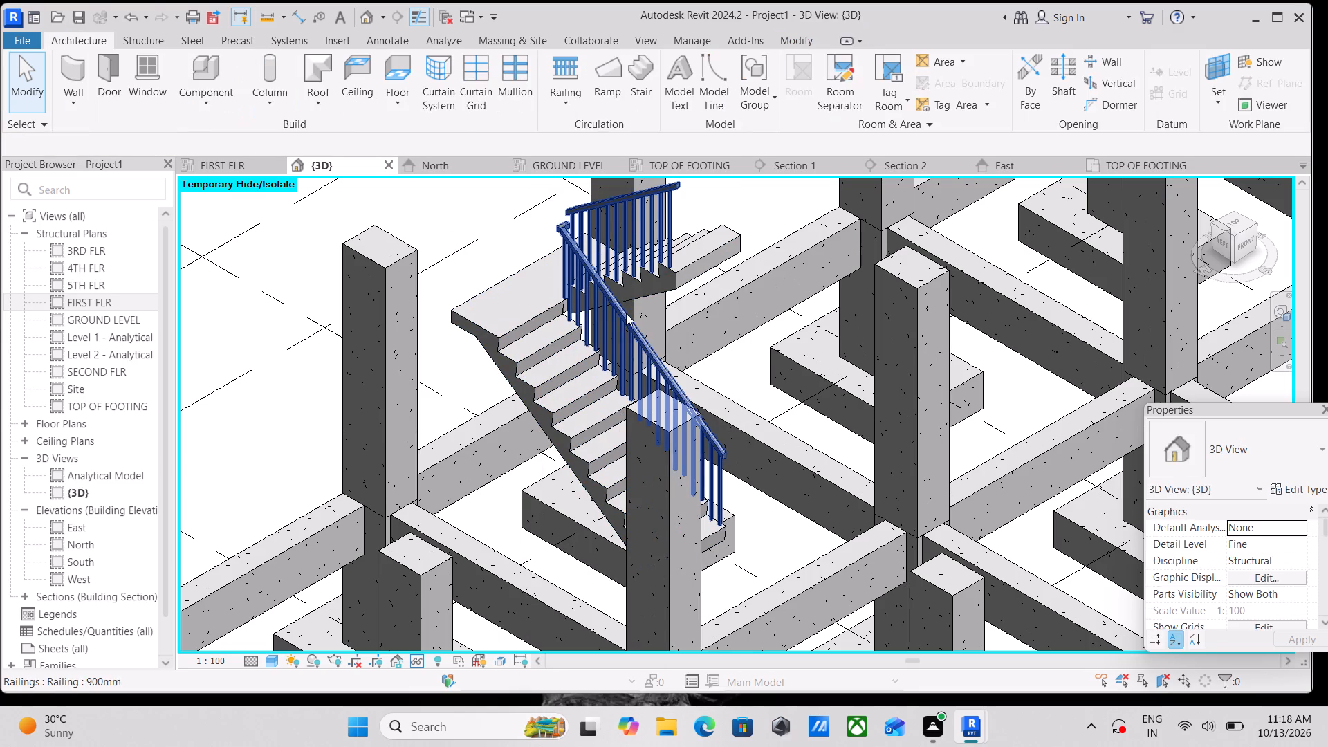
# Delete the remaining railing along the stair's inner edge in the {3D} view.
pyautogui.click(626, 313)
pyautogui.moveTo(625, 314); pyautogui.dragTo(618, 322, button='right')
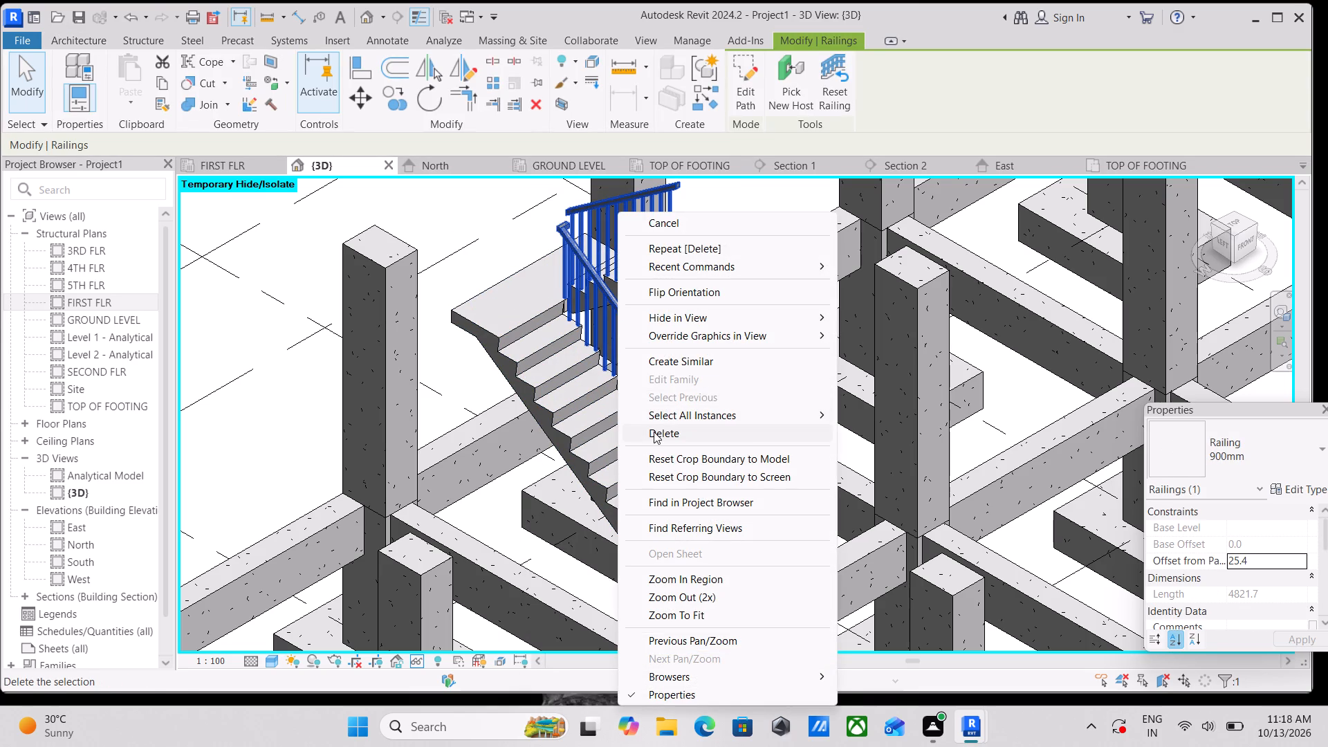
pyautogui.click(654, 432)
# Examine the bare stair and the surrounding column-and-beam frame from several sides in the {3D} view.
pyautogui.scroll(6, 551, 293)
pyautogui.scroll(-2, 580, 324)
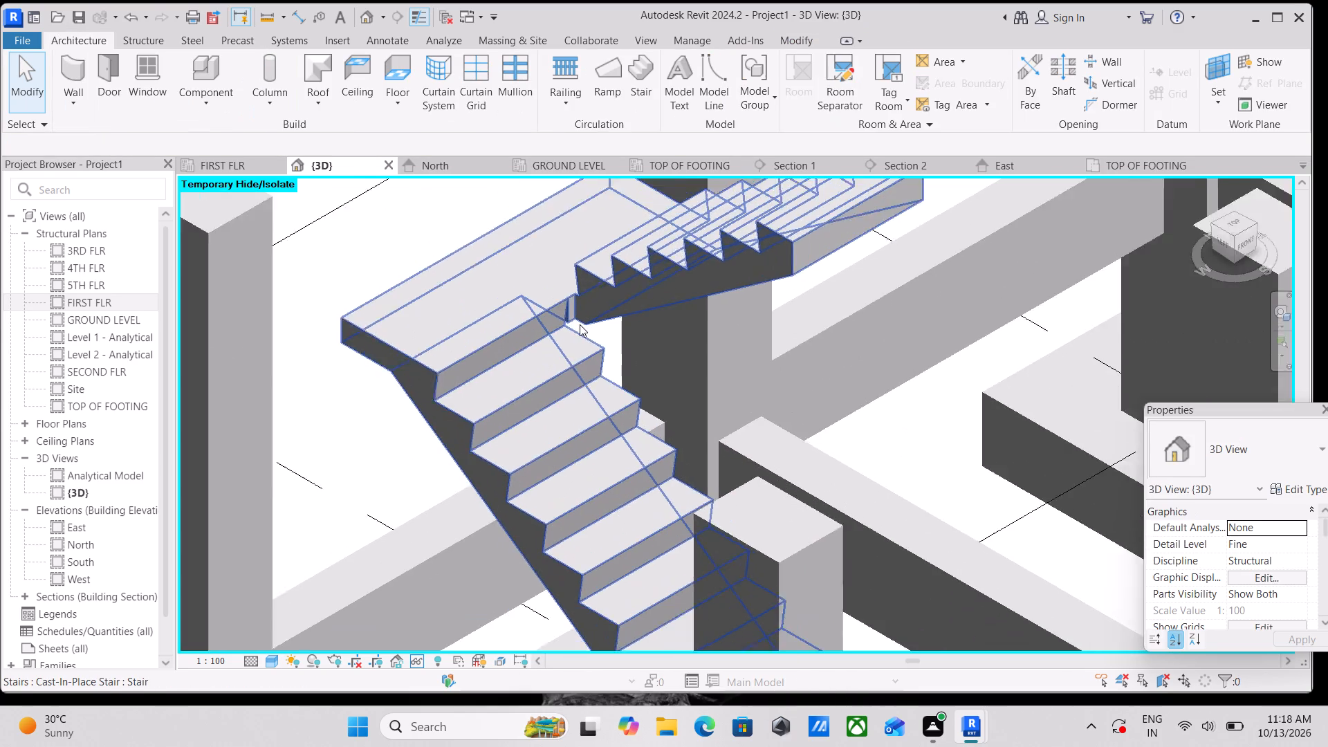
pyautogui.scroll(-12, 580, 324)
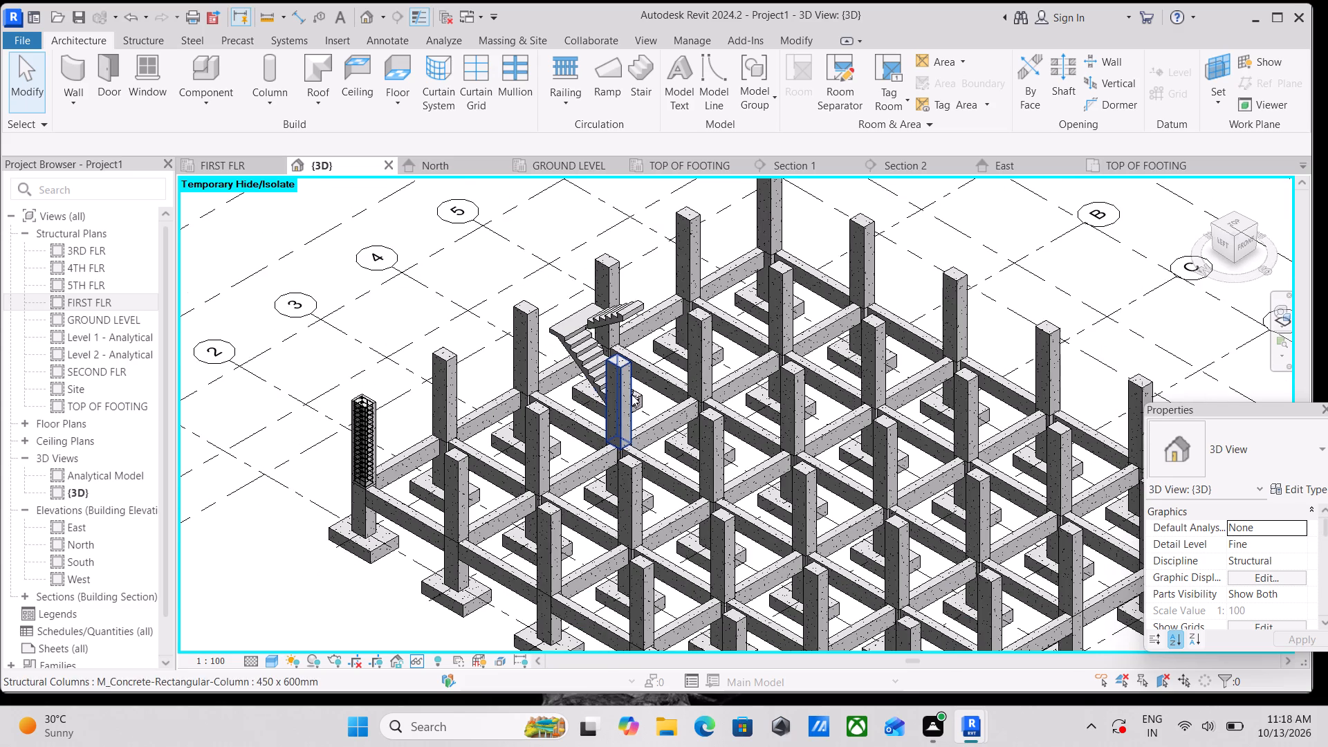
pyautogui.scroll(2, 679, 452)
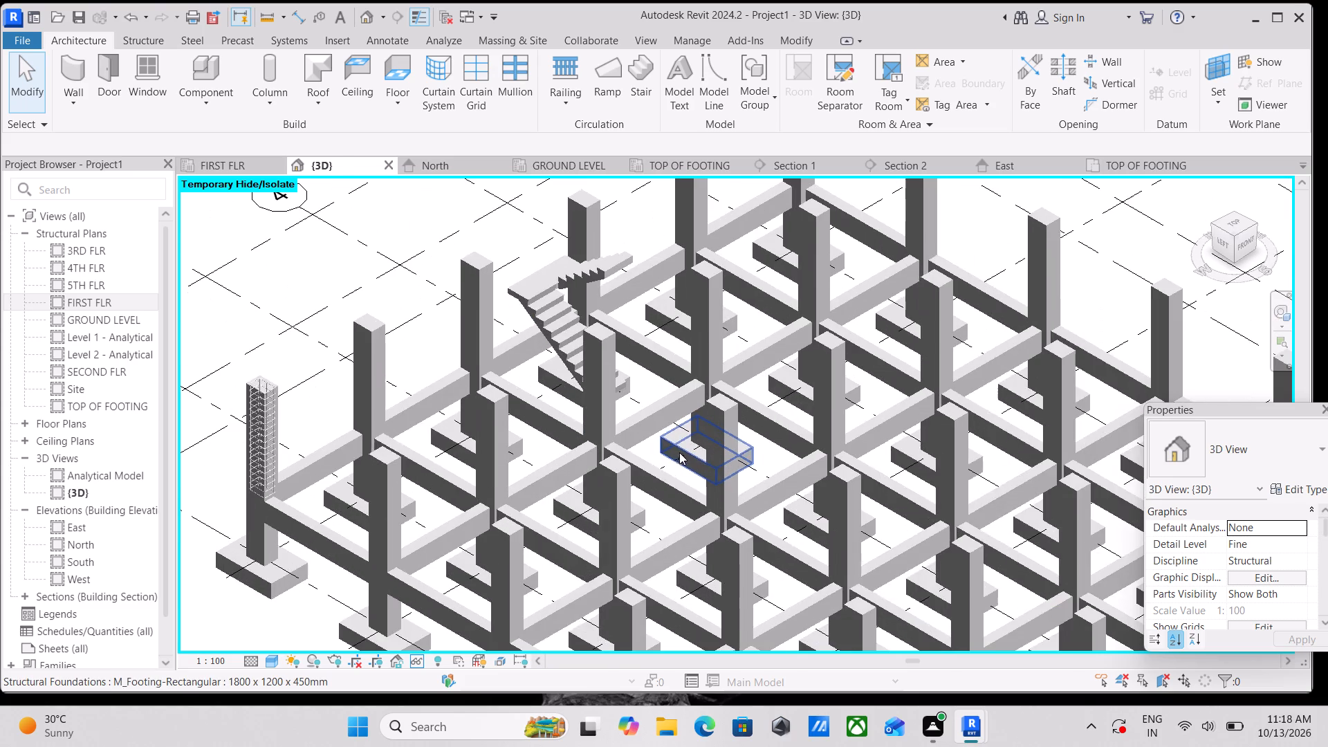
pyautogui.keyDown('shift'); pyautogui.moveTo(701, 462); pyautogui.dragTo(521, 353, button='middle'); pyautogui.keyUp('shift')
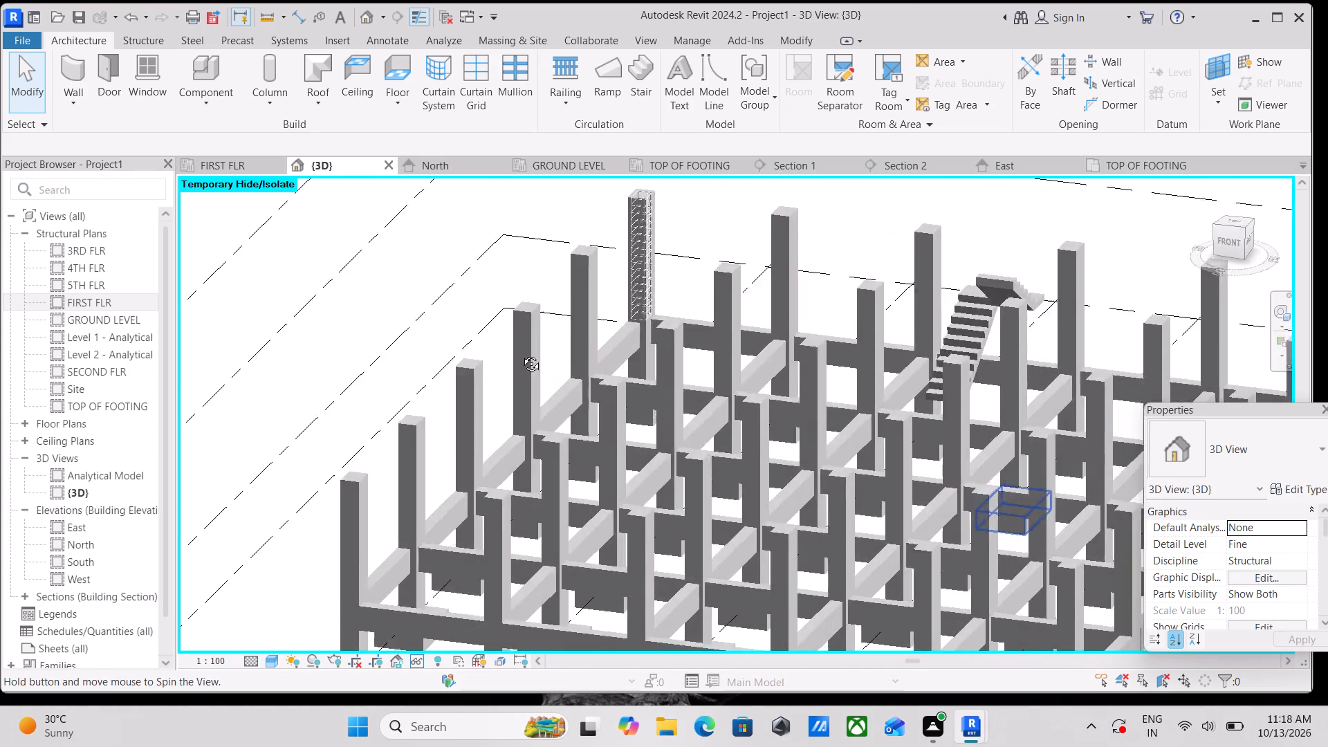
pyautogui.keyDown('shift'); pyautogui.moveTo(521, 353); pyautogui.dragTo(379, 389, button='middle'); pyautogui.keyUp('shift')
pyautogui.scroll(-2, 576, 404)
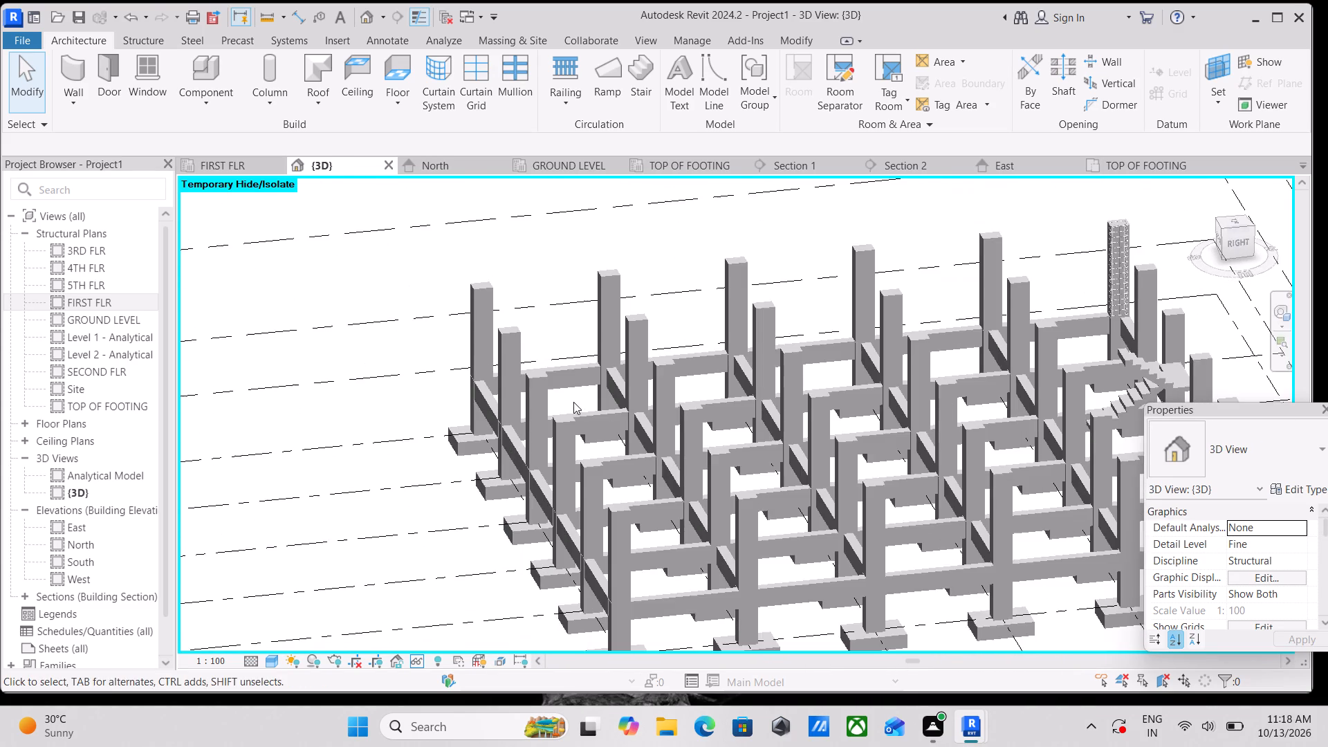
pyautogui.moveTo(560, 395); pyautogui.dragTo(436, 310, button='middle')
pyautogui.keyDown('shift'); pyautogui.moveTo(889, 435); pyautogui.dragTo(776, 358, button='middle'); pyautogui.keyUp('shift')
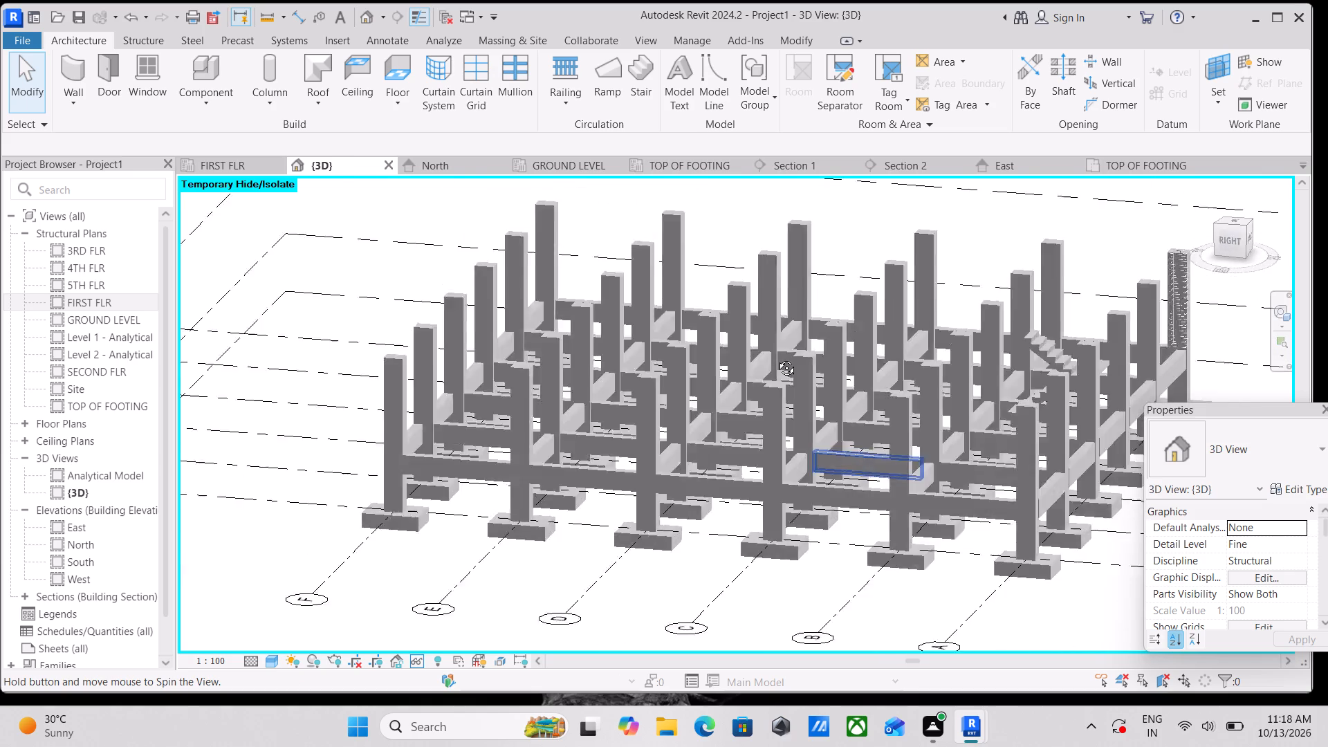
pyautogui.keyDown('shift'); pyautogui.moveTo(776, 358); pyautogui.dragTo(898, 412, button='middle'); pyautogui.keyUp('shift')
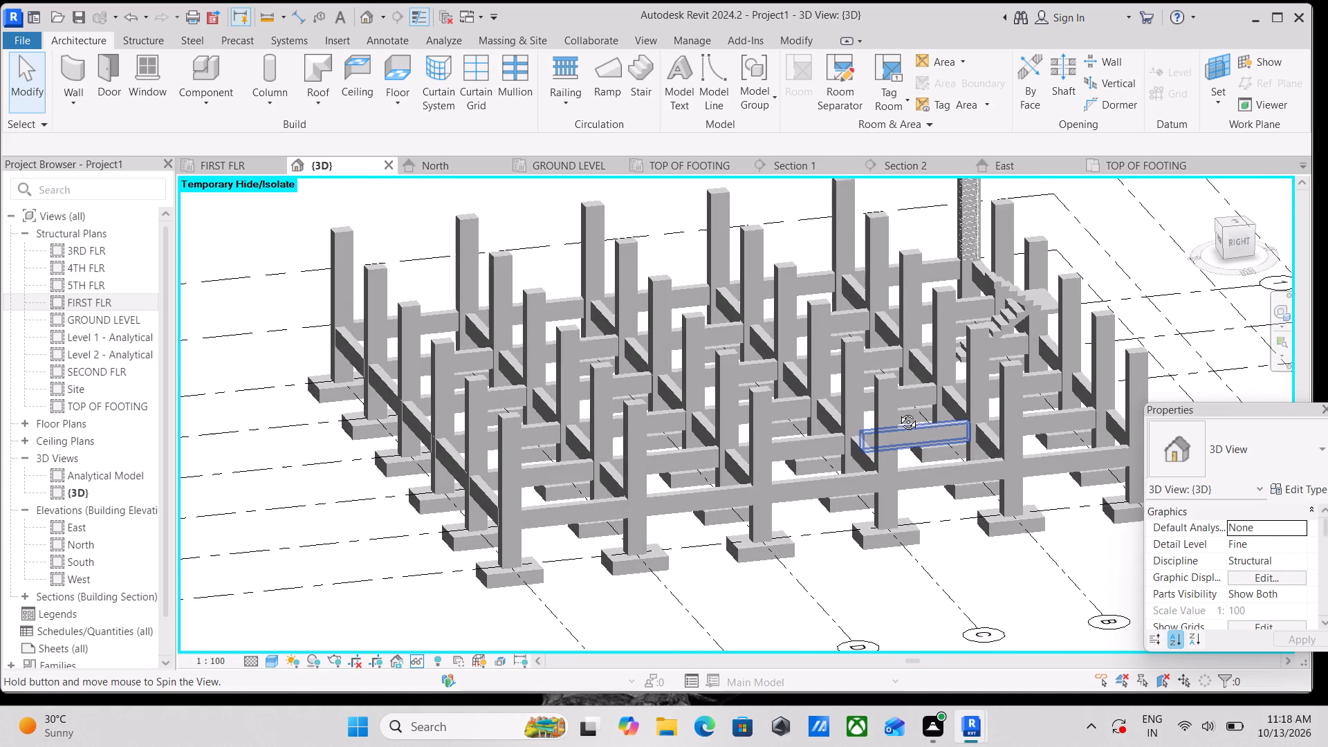
pyautogui.keyDown('shift'); pyautogui.moveTo(898, 412); pyautogui.dragTo(810, 362, button='middle'); pyautogui.keyUp('shift')
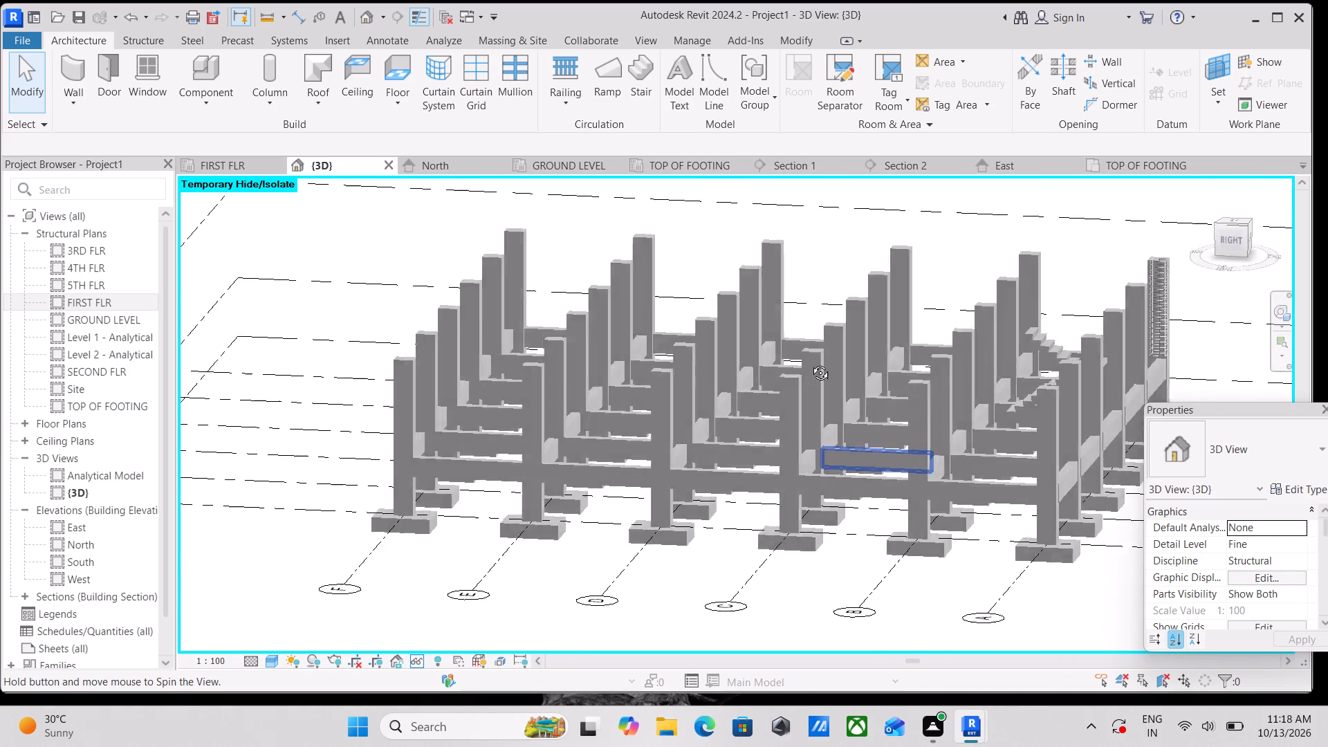
pyautogui.keyDown('shift'); pyautogui.moveTo(810, 362); pyautogui.dragTo(786, 492, button='middle'); pyautogui.keyUp('shift')
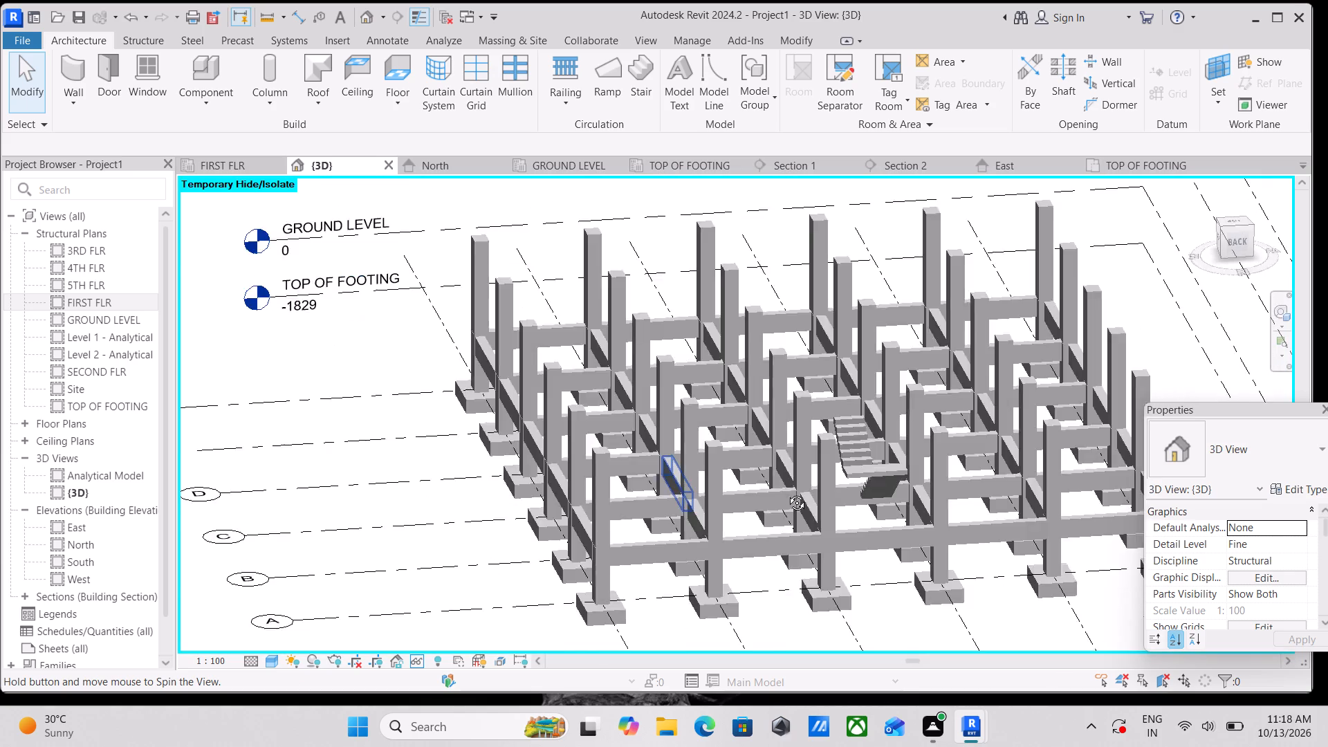
pyautogui.keyDown('shift'); pyautogui.moveTo(786, 492); pyautogui.dragTo(866, 334, button='middle'); pyautogui.keyUp('shift')
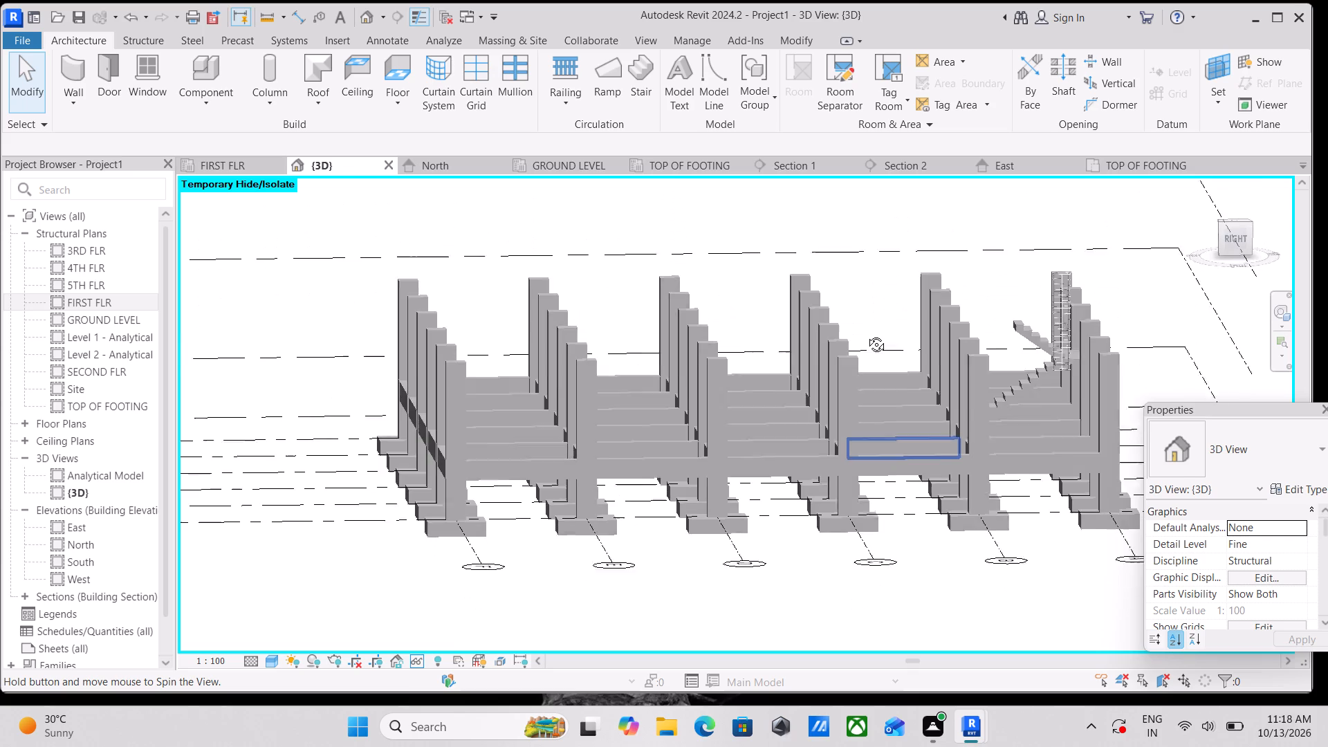
pyautogui.keyDown('shift'); pyautogui.moveTo(866, 334); pyautogui.dragTo(877, 398, button='middle'); pyautogui.keyUp('shift')
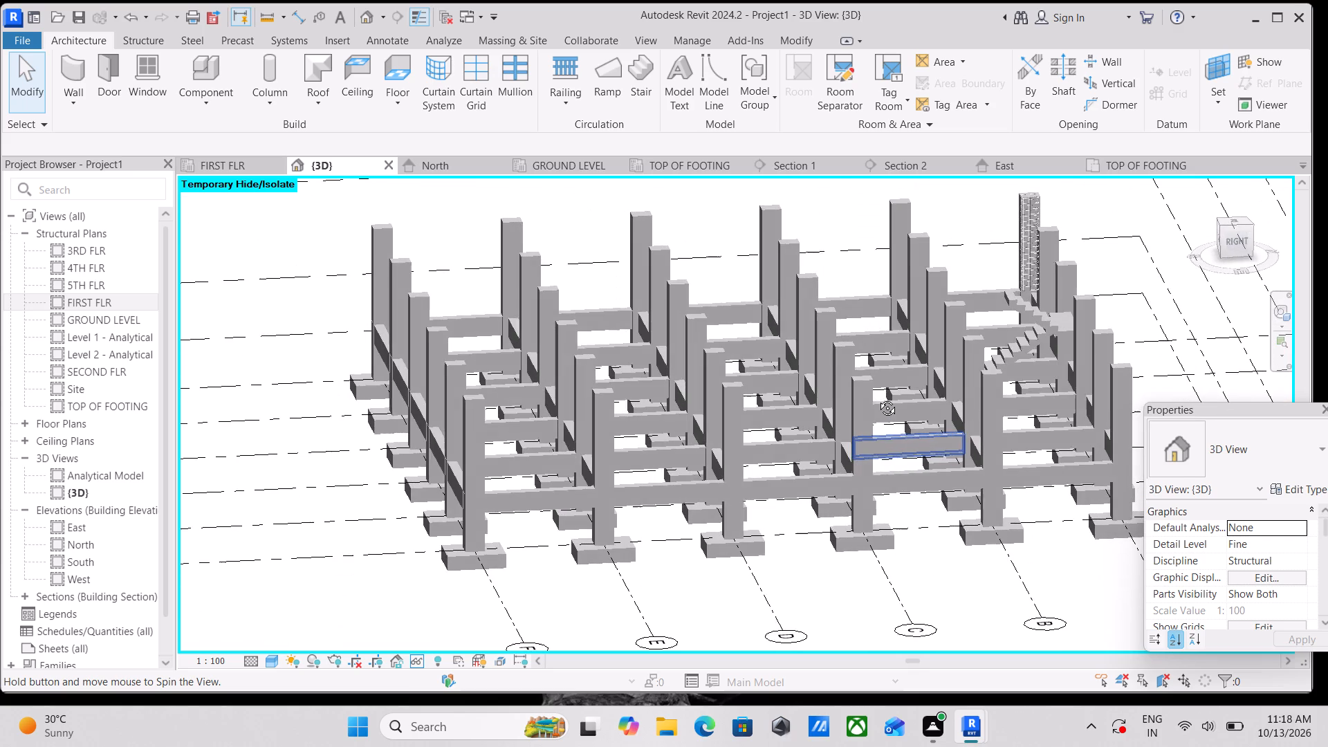
pyautogui.keyDown('shift'); pyautogui.moveTo(877, 398); pyautogui.dragTo(661, 398, button='middle'); pyautogui.keyUp('shift')
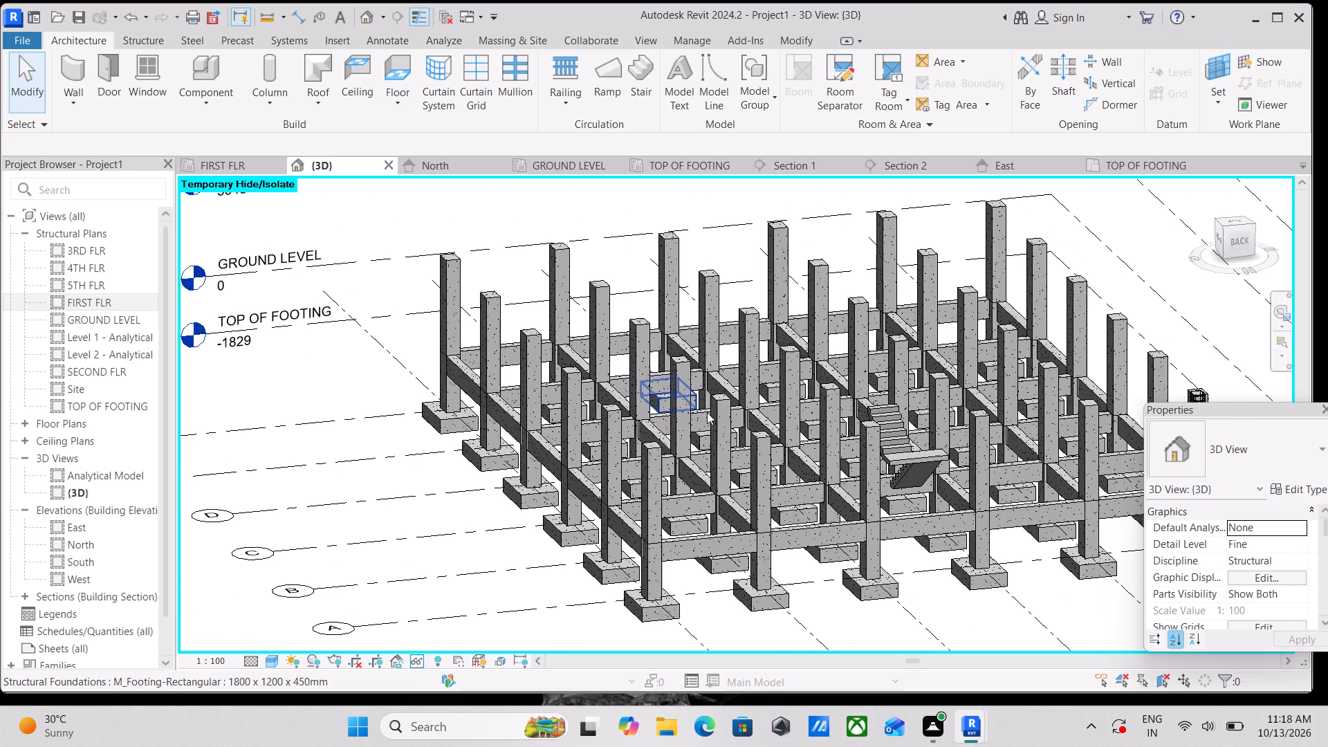
pyautogui.keyDown('shift'); pyautogui.moveTo(656, 458); pyautogui.dragTo(786, 461, button='middle'); pyautogui.keyUp('shift')
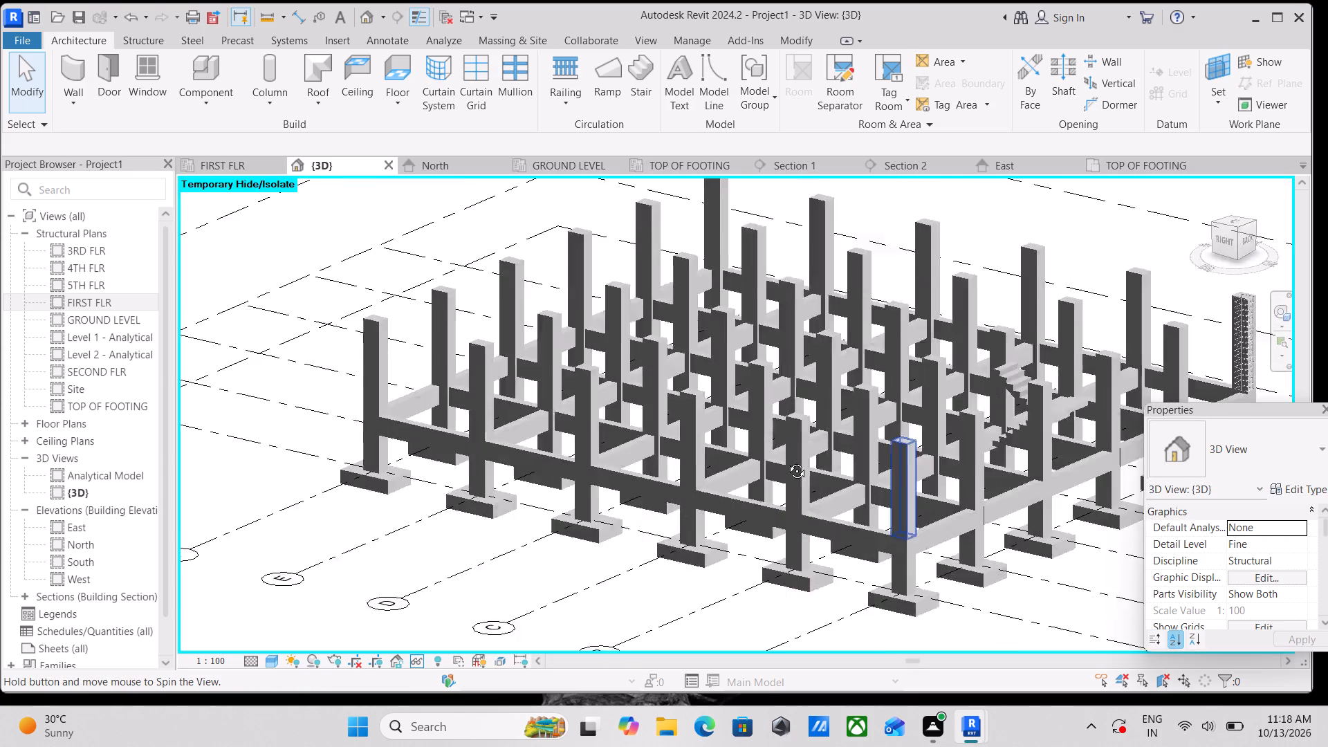
pyautogui.keyDown('shift'); pyautogui.moveTo(786, 461); pyautogui.dragTo(898, 404, button='middle'); pyautogui.keyUp('shift')
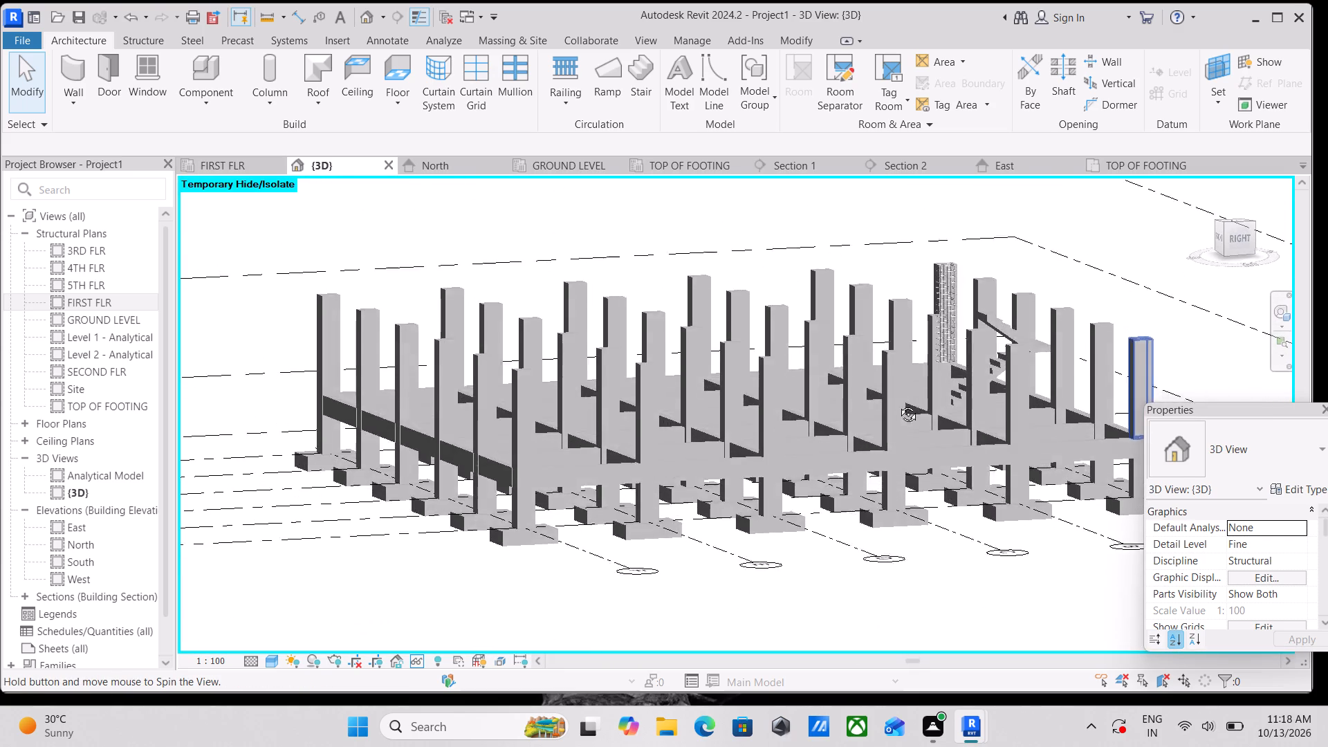
pyautogui.keyDown('shift'); pyautogui.moveTo(898, 404); pyautogui.dragTo(706, 559, button='middle'); pyautogui.keyUp('shift')
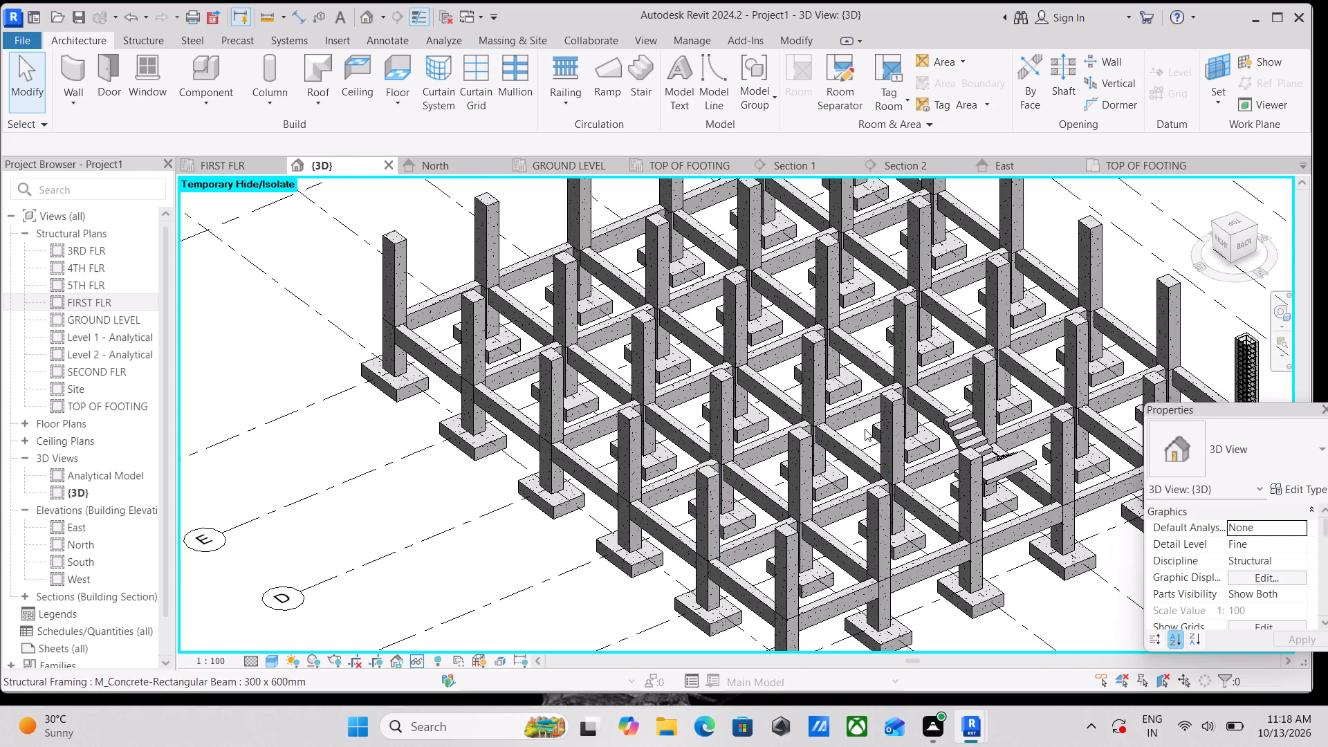
pyautogui.scroll(3, 601, 418)
pyautogui.scroll(-3, 625, 391)
pyautogui.moveTo(625, 391); pyautogui.dragTo(629, 474, button='middle')
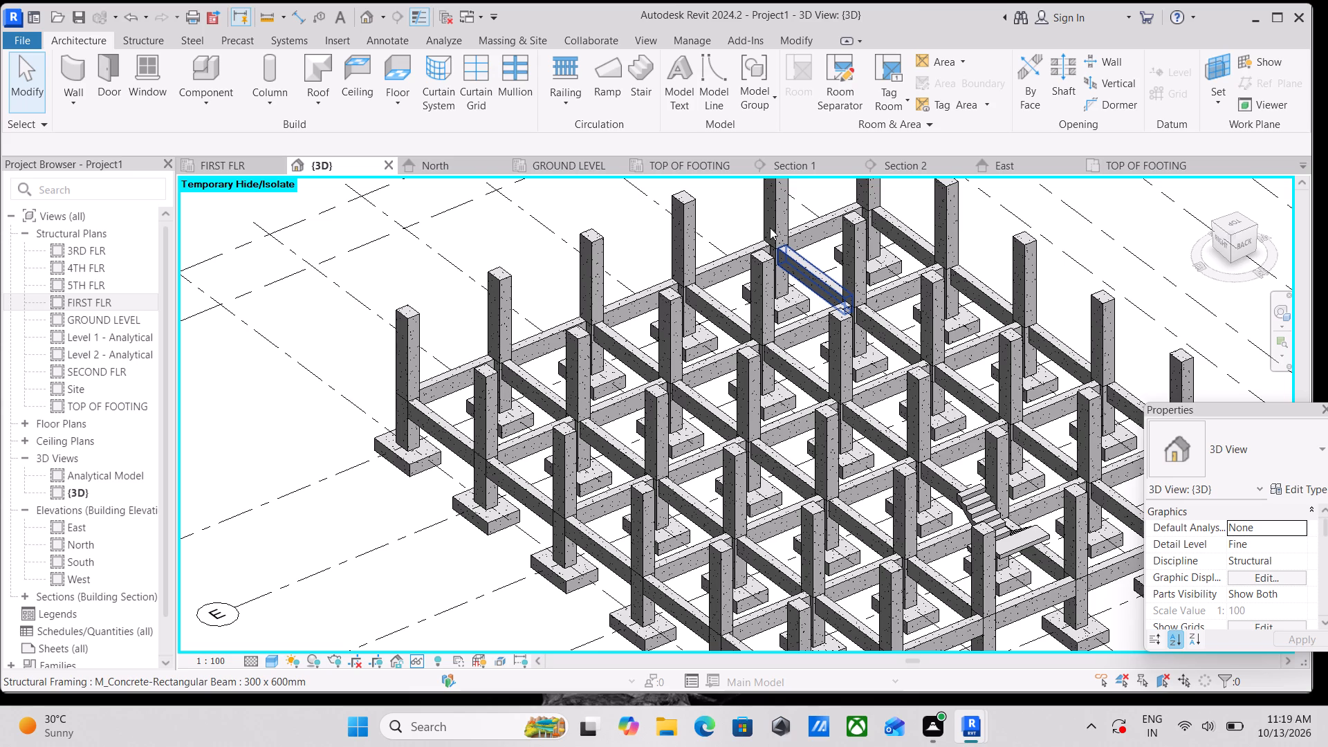
pyautogui.scroll(-1, 724, 230)
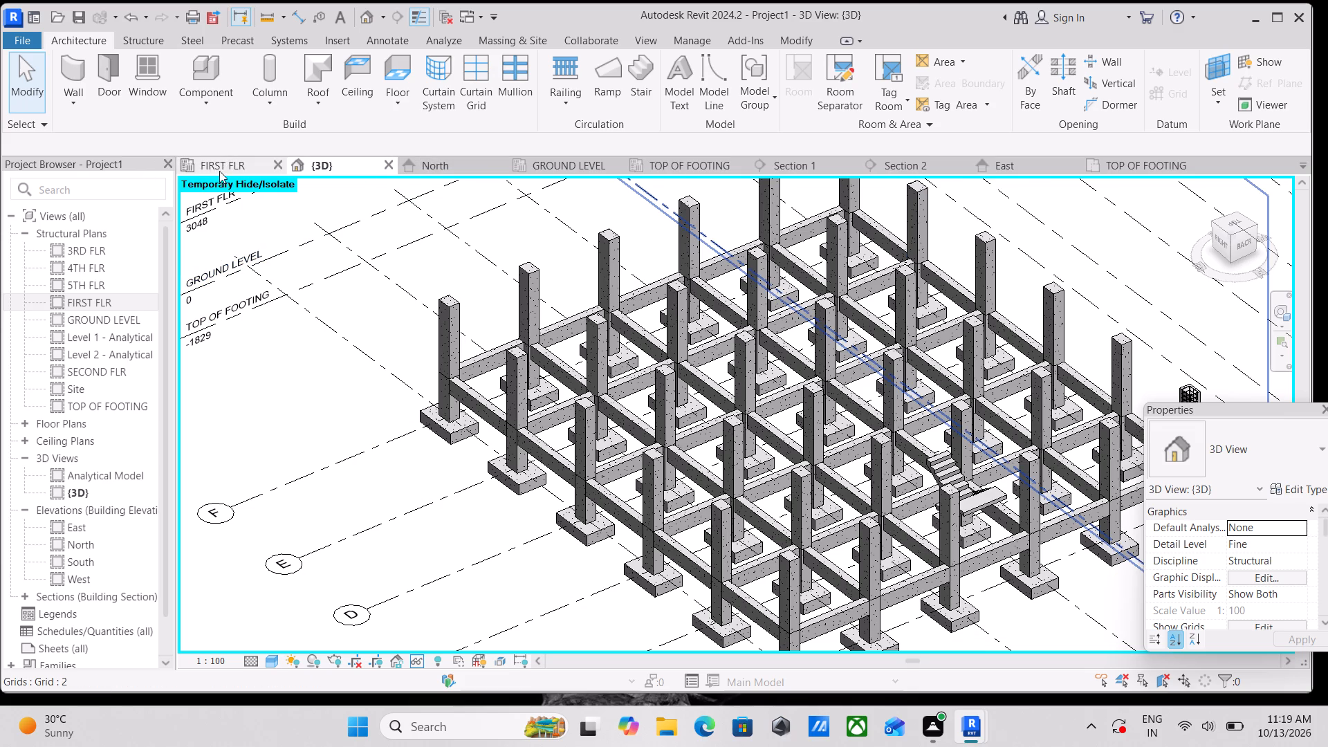
# In the FIRST FLR plan, create a Generic 300mm floor with a 3500 x 4000 mm rectangular boundary over the corner A-B bay.
pyautogui.doubleClick(100, 305)
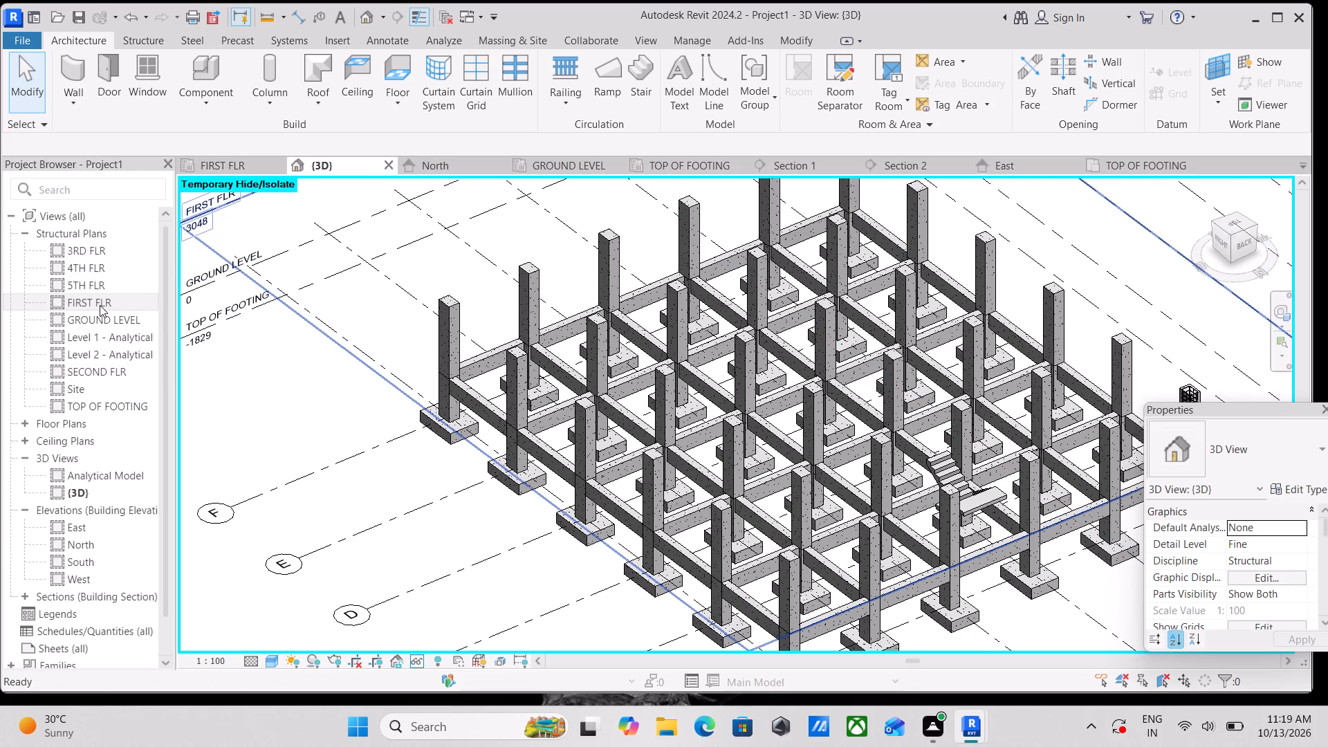
pyautogui.scroll(-3, 508, 351)
pyautogui.scroll(-2, 580, 349)
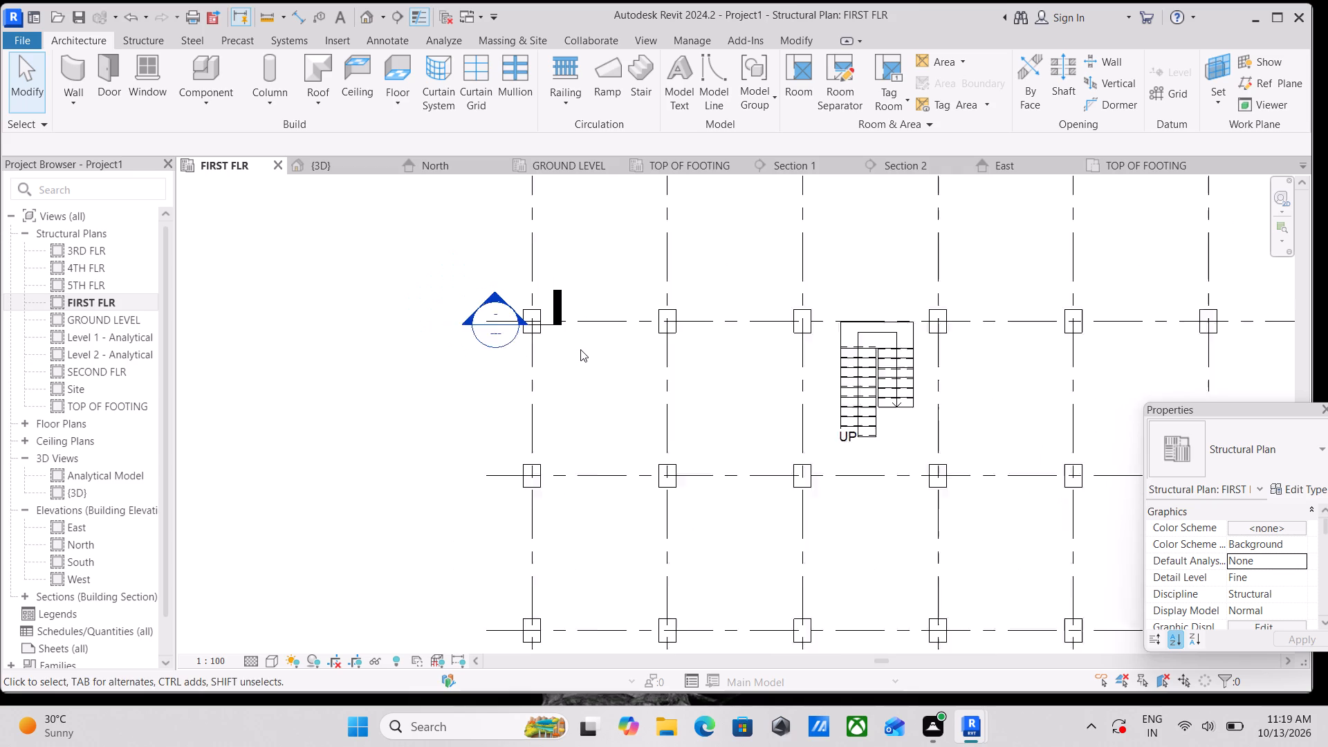
pyautogui.moveTo(580, 349); pyautogui.dragTo(502, 304, button='middle')
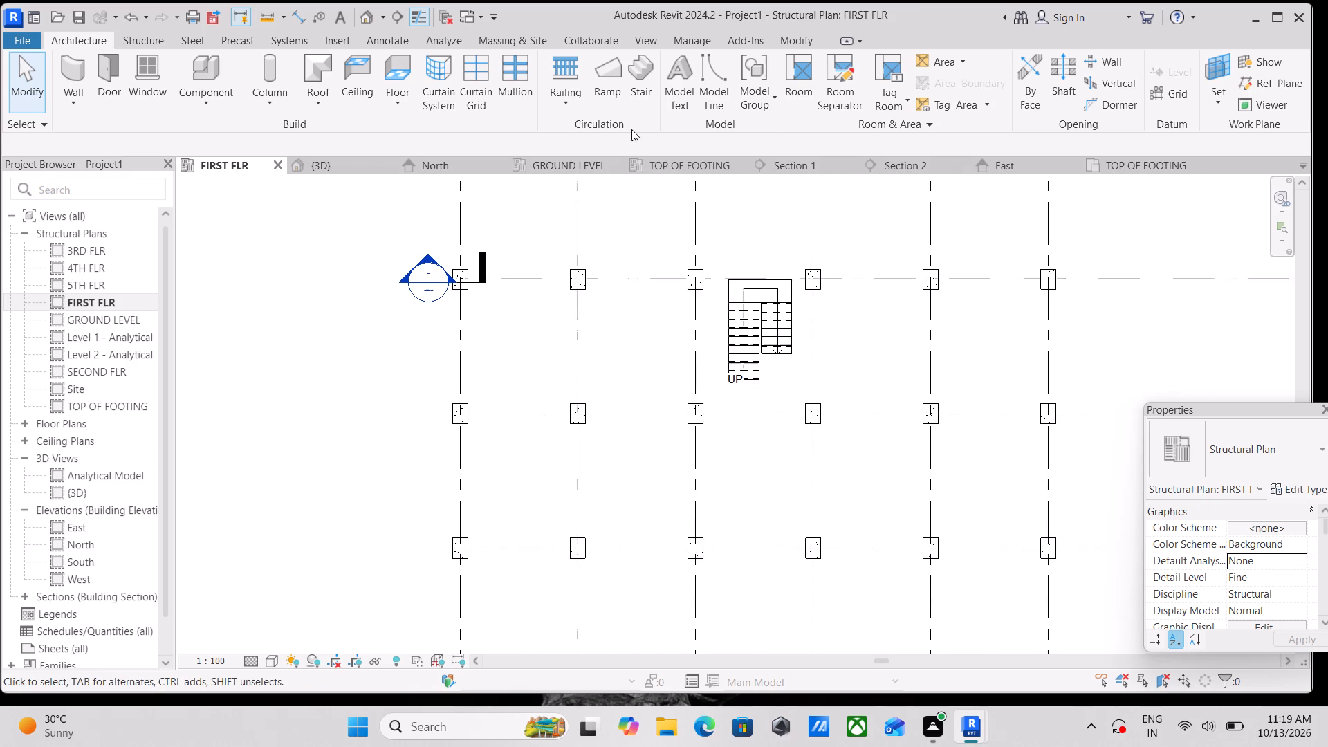
pyautogui.click(131, 36)
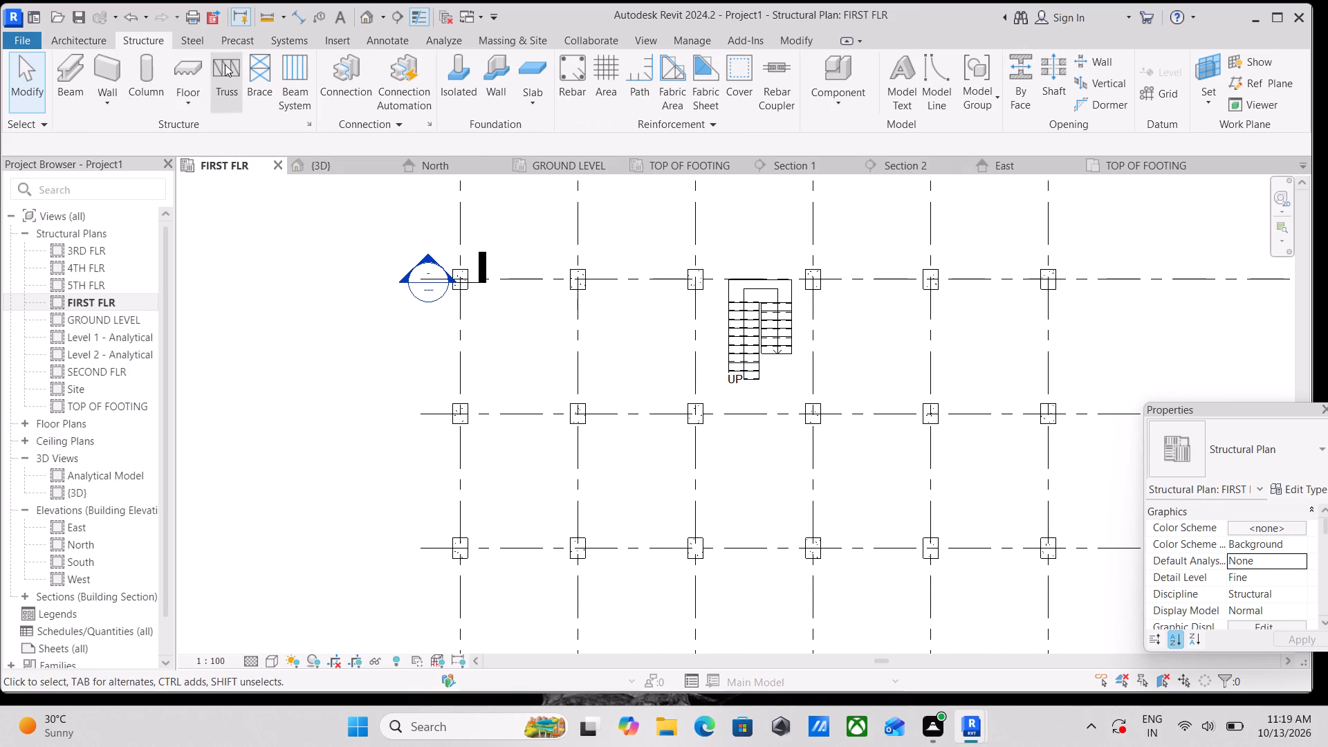
pyautogui.click(187, 93)
pyautogui.click(228, 133)
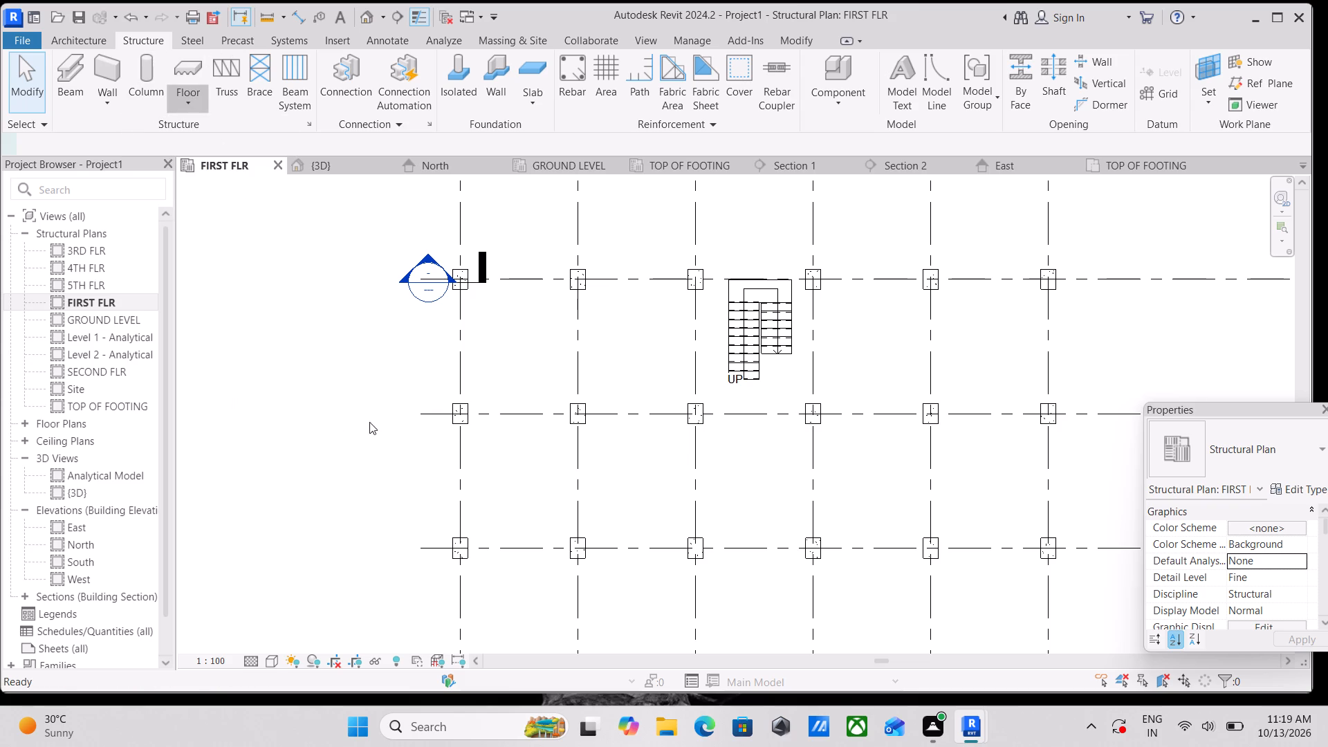
pyautogui.scroll(-1, 483, 306)
pyautogui.moveTo(483, 306); pyautogui.dragTo(405, 323, button='middle')
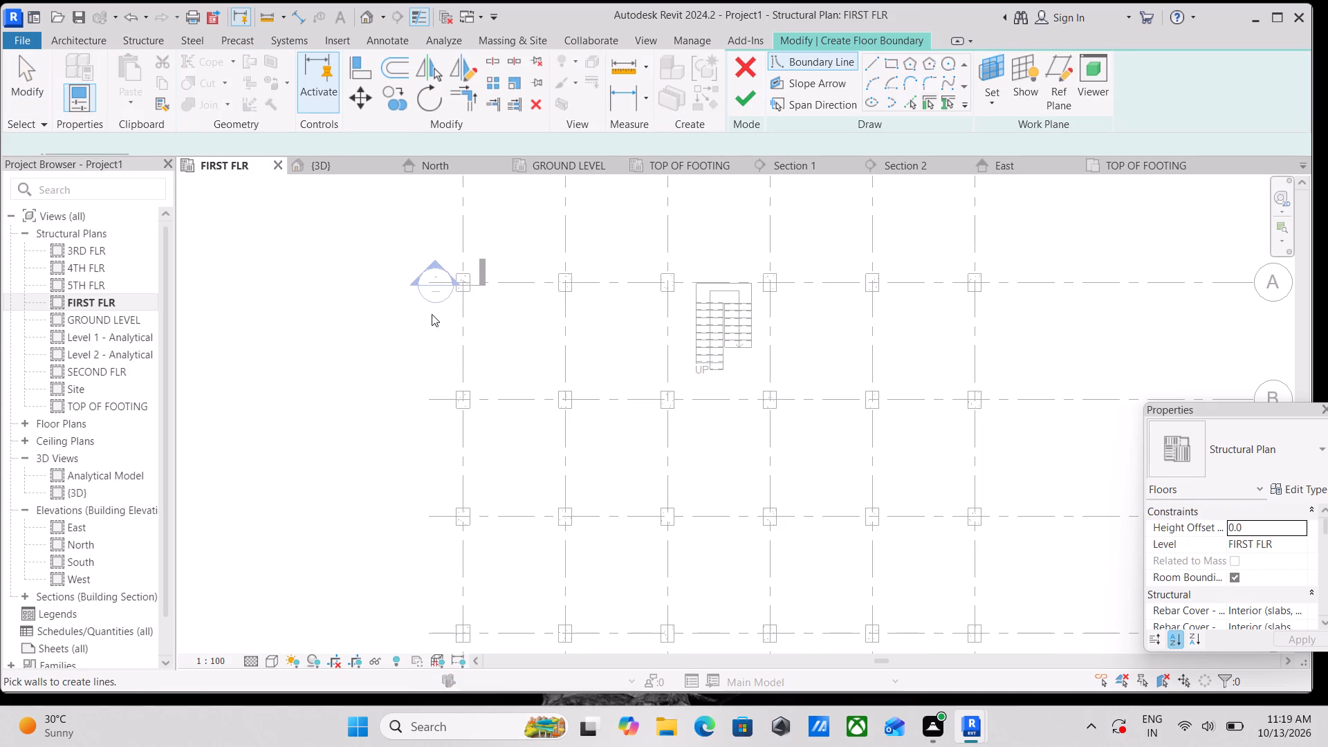
pyautogui.click(887, 57)
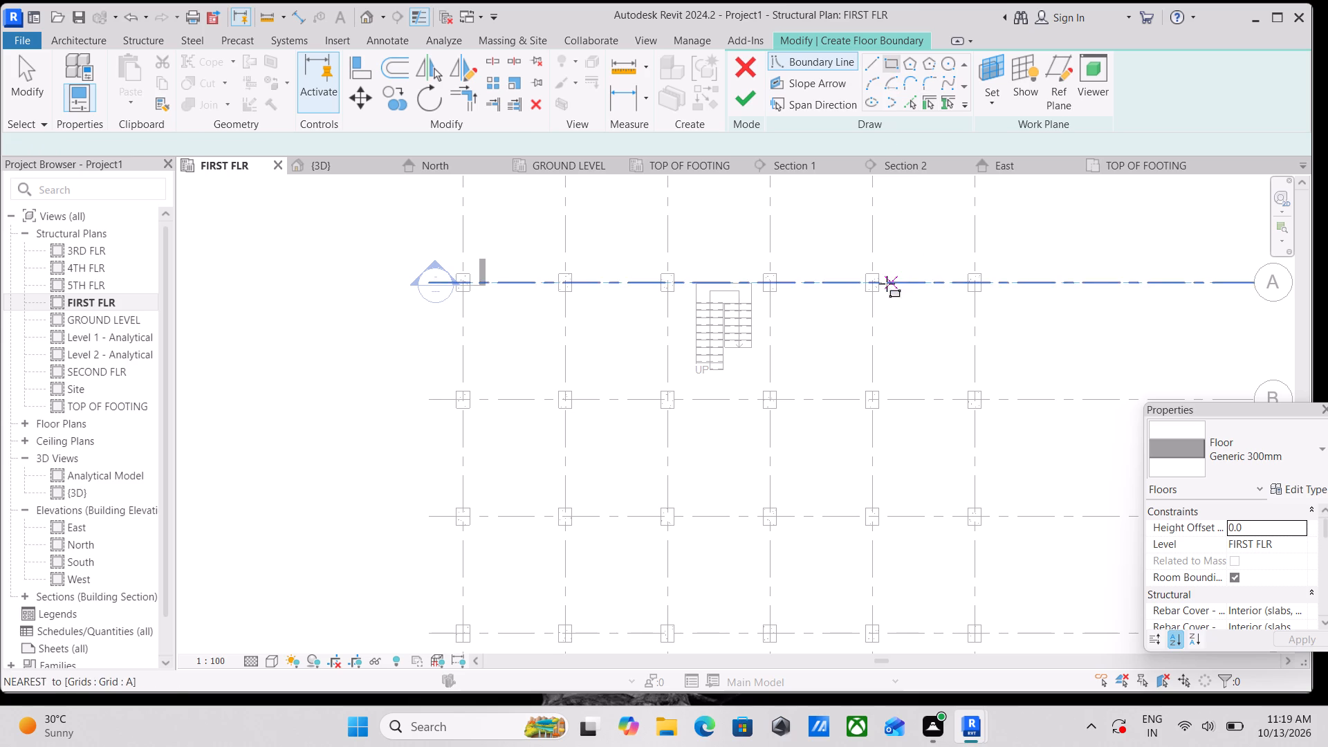
pyautogui.scroll(7, 877, 285)
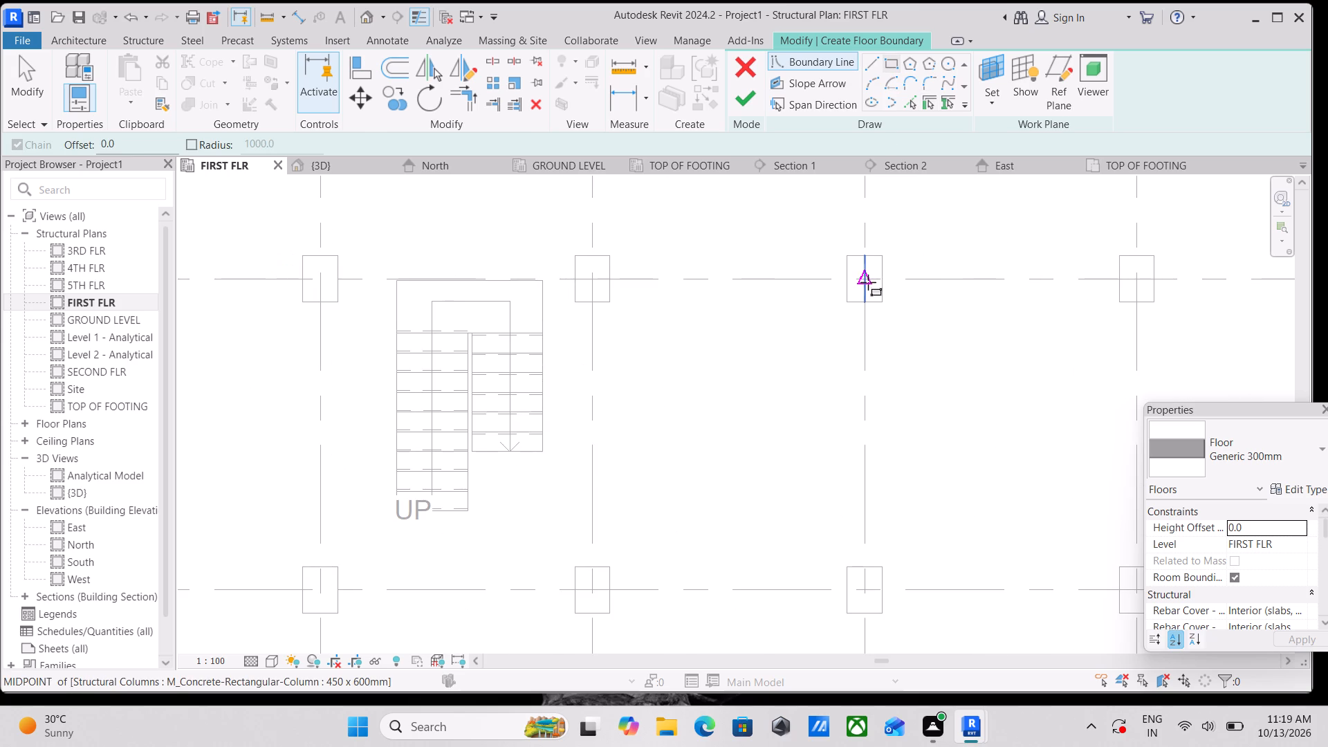
pyautogui.click(868, 282)
pyautogui.scroll(-1, 965, 404)
pyautogui.moveTo(965, 404); pyautogui.dragTo(806, 222, button='middle')
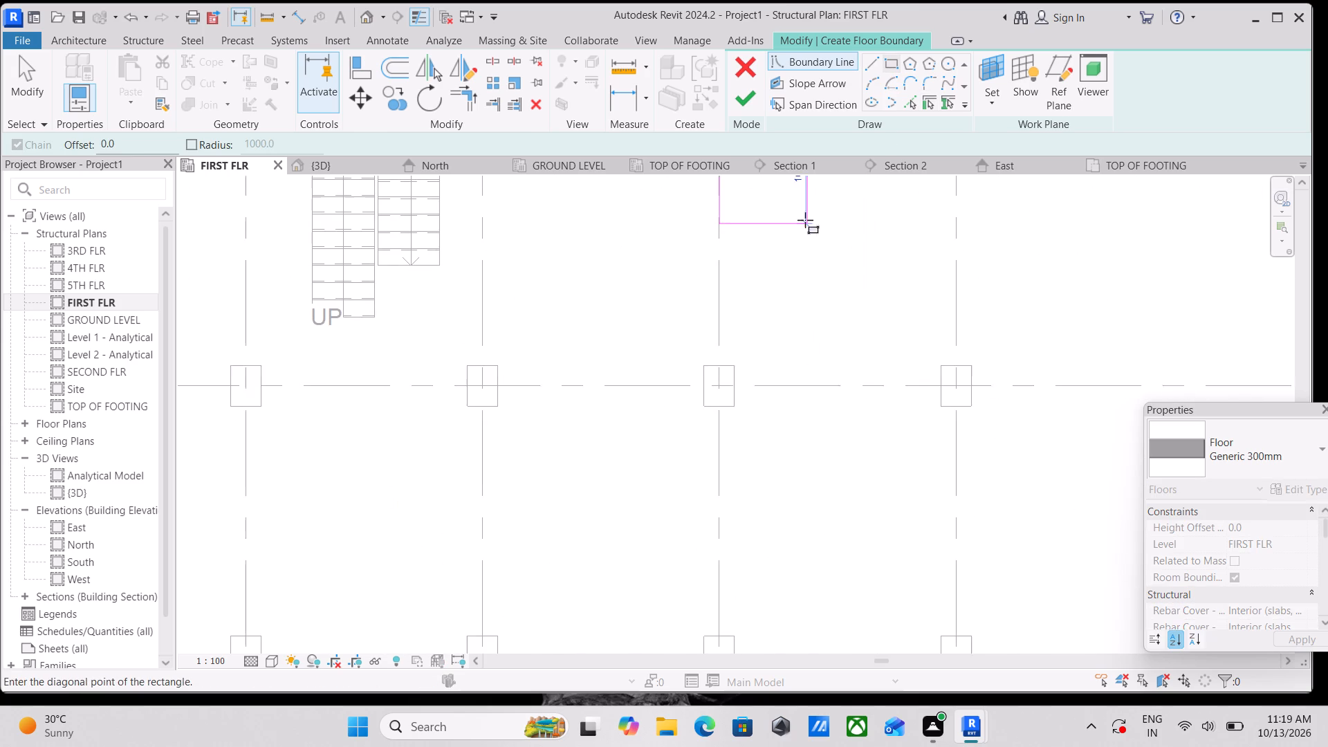
pyautogui.click(957, 386)
pyautogui.scroll(-2, 878, 252)
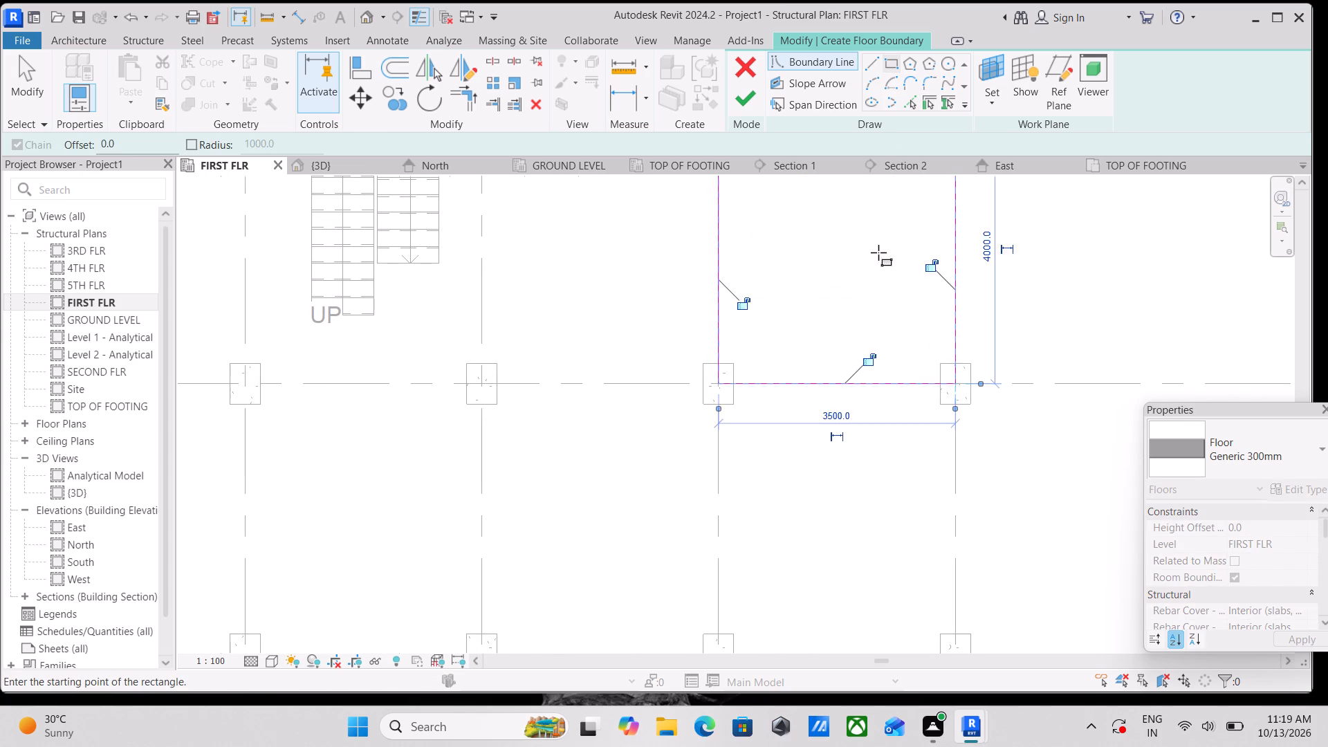
pyautogui.moveTo(878, 252); pyautogui.dragTo(867, 331, button='middle')
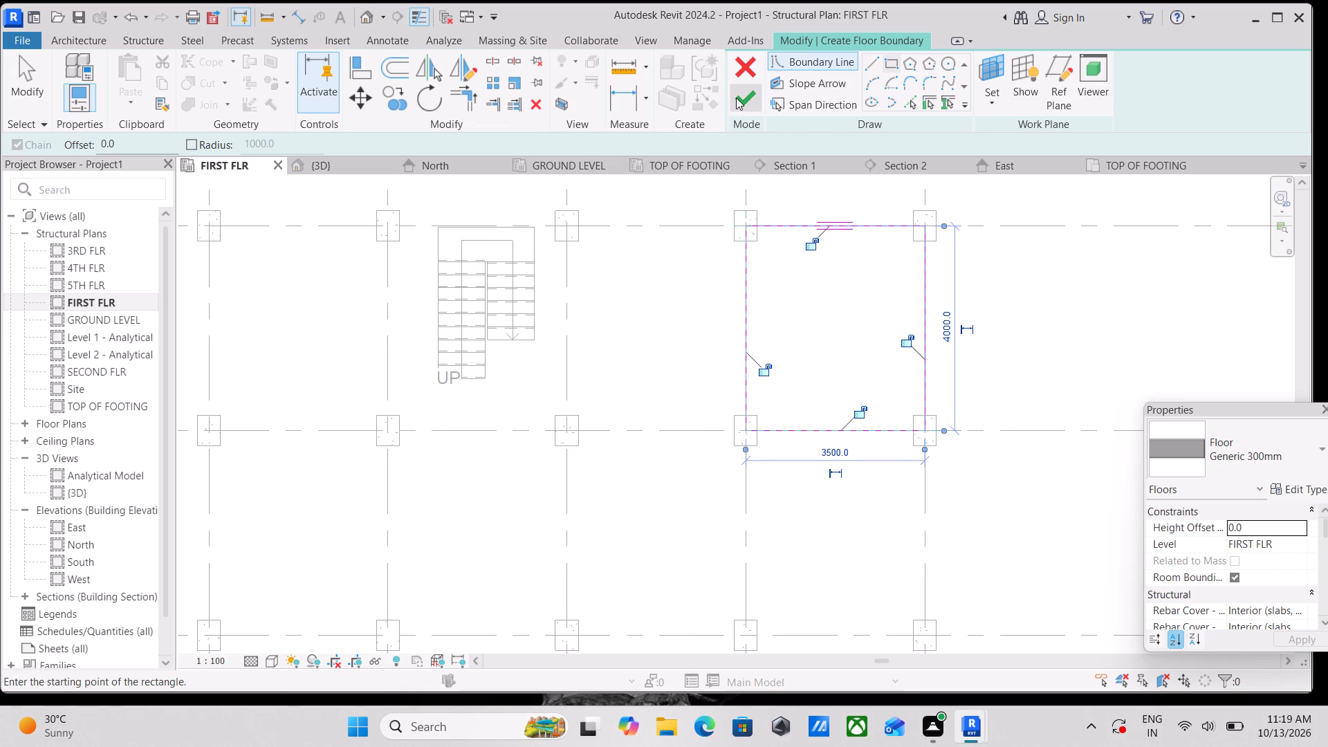
pyautogui.click(736, 98)
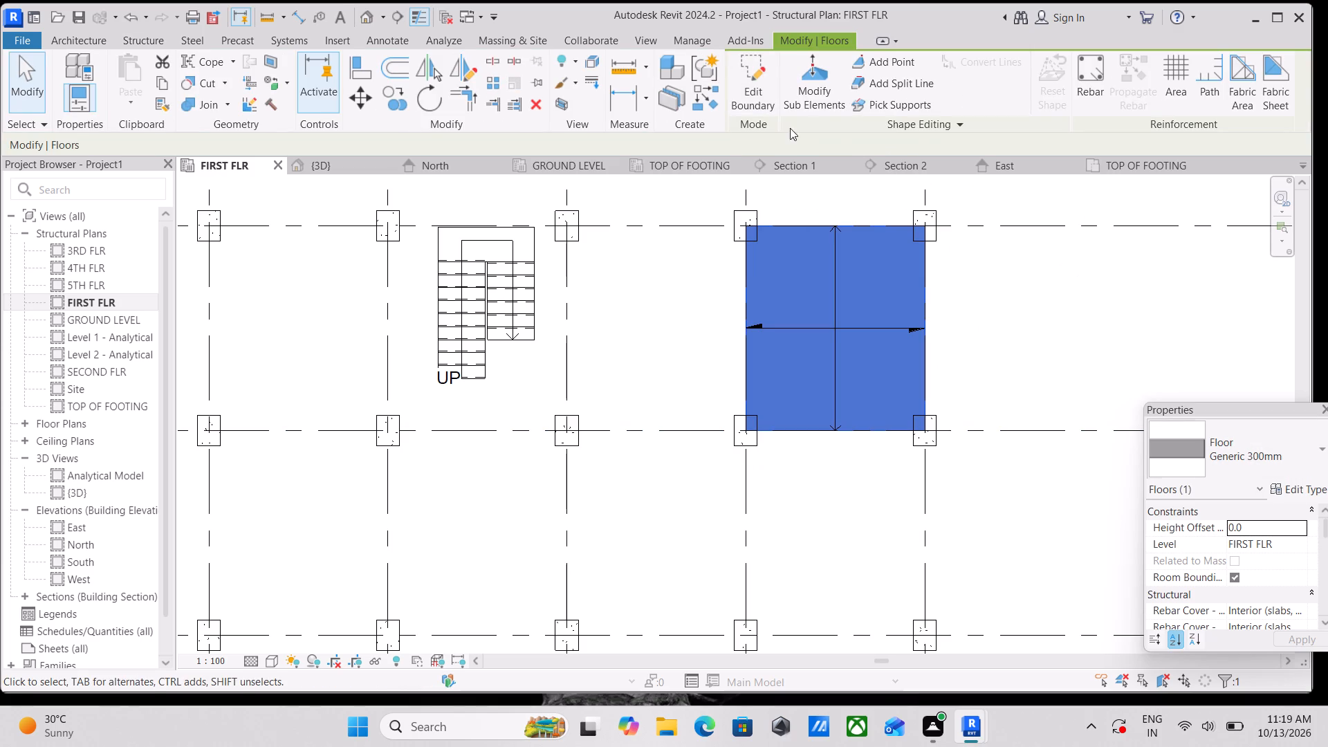
# In the {3D} view, set the level of the selected Generic 300mm floor in the corner A-B bay to GROUND LEVEL.
pyautogui.click(308, 164)
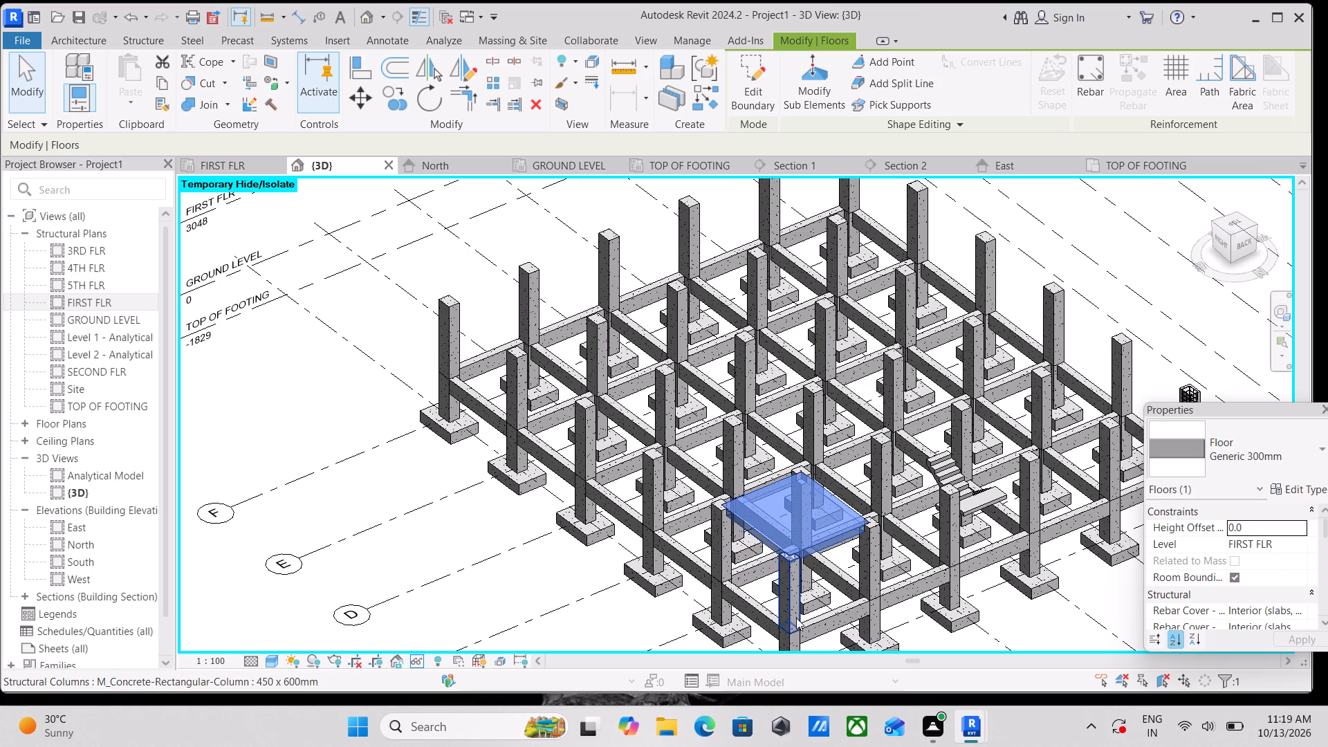
pyautogui.keyDown('shift'); pyautogui.moveTo(798, 623); pyautogui.dragTo(855, 470, button='middle'); pyautogui.keyUp('shift')
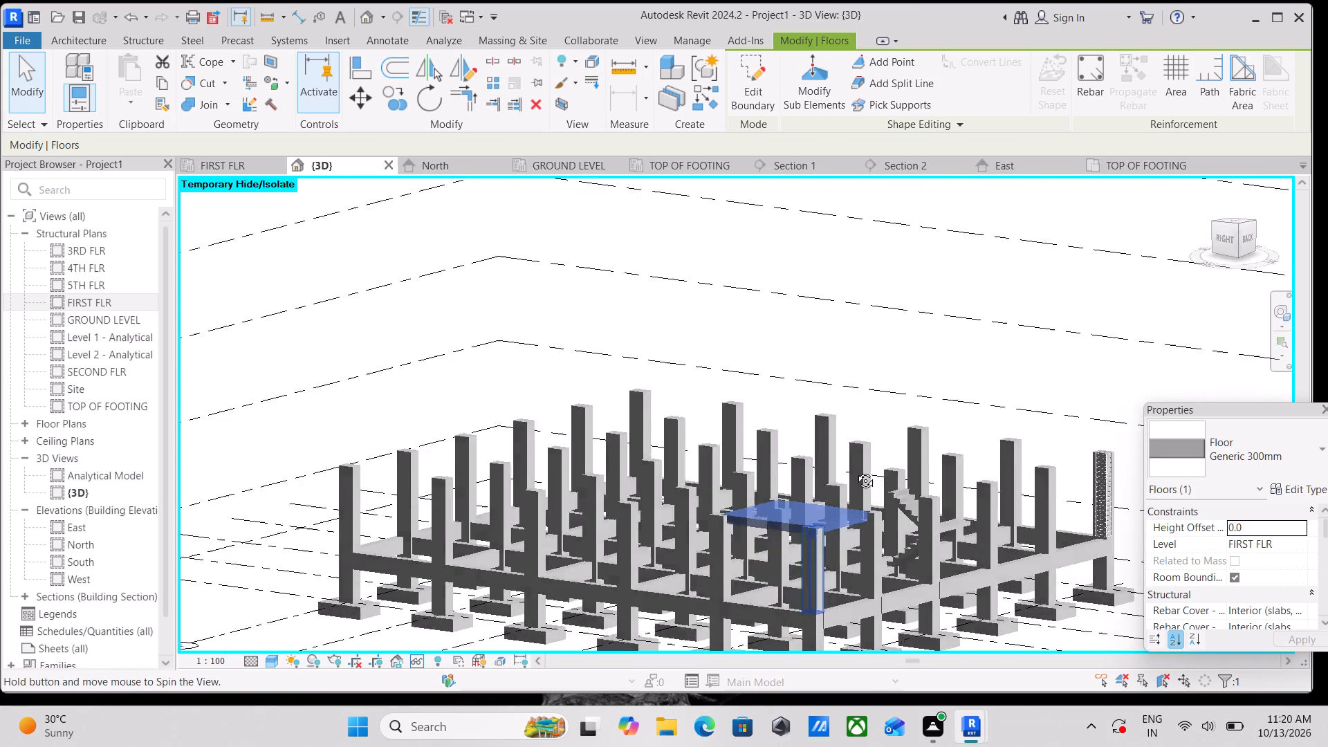
pyautogui.keyDown('shift'); pyautogui.moveTo(855, 470); pyautogui.dragTo(885, 501, button='middle'); pyautogui.keyUp('shift')
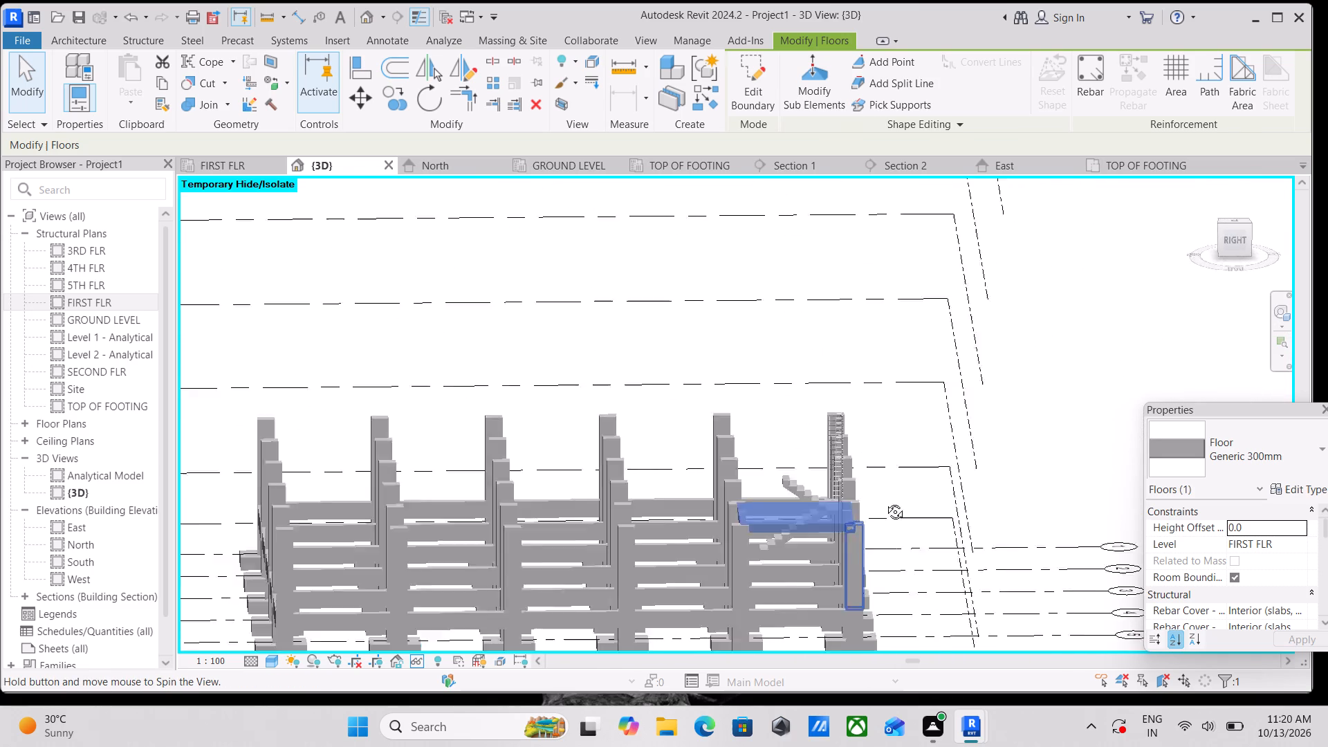
pyautogui.keyDown('shift'); pyautogui.moveTo(885, 501); pyautogui.dragTo(602, 400, button='middle'); pyautogui.keyUp('shift')
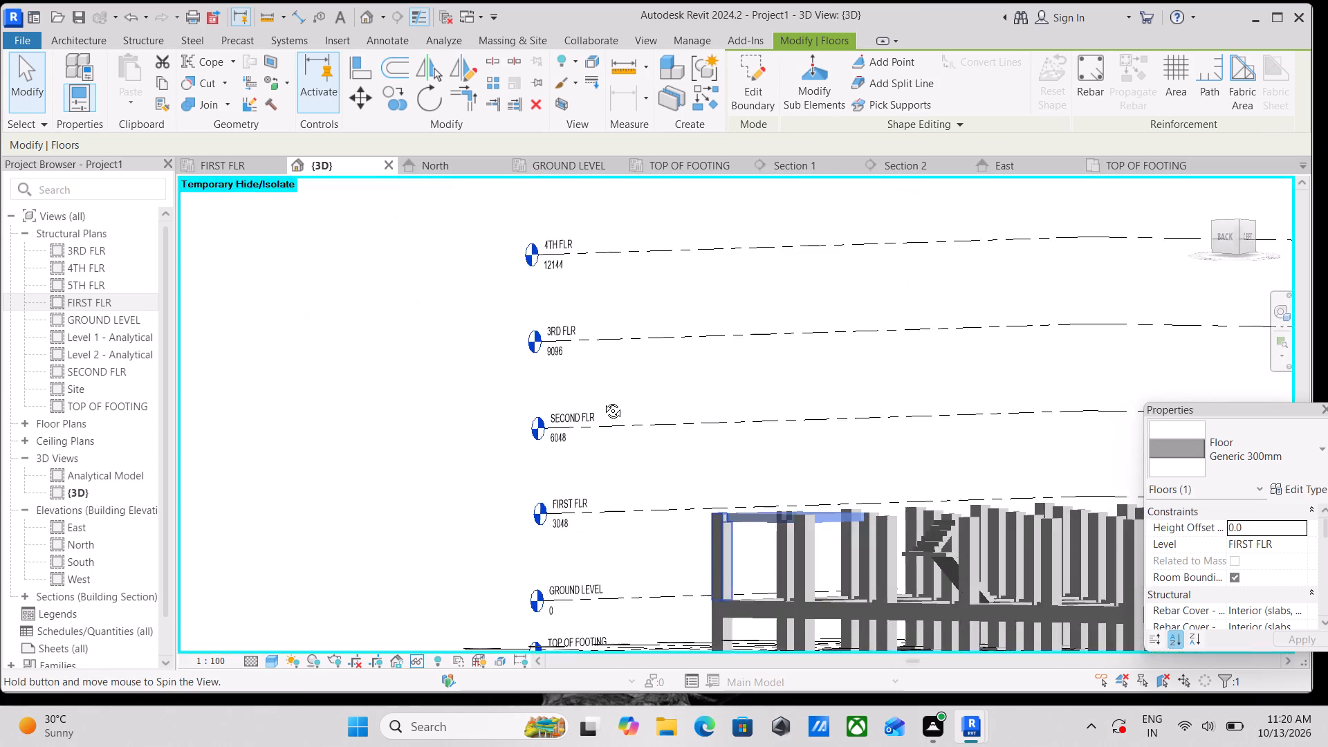
pyautogui.keyDown('shift'); pyautogui.moveTo(602, 400); pyautogui.dragTo(618, 358, button='middle'); pyautogui.keyUp('shift')
pyautogui.keyDown('shift'); pyautogui.moveTo(685, 363); pyautogui.dragTo(842, 432, button='middle'); pyautogui.keyUp('shift')
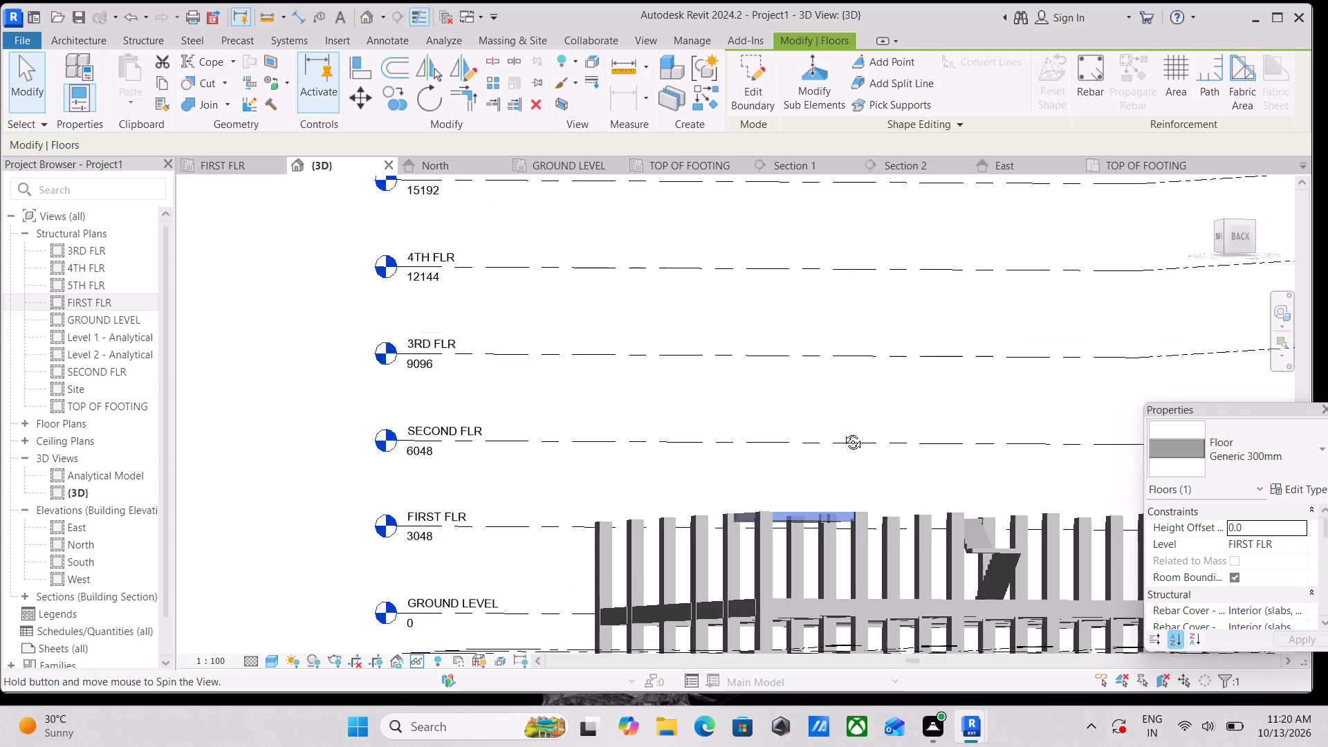
pyautogui.keyDown('shift'); pyautogui.moveTo(842, 432); pyautogui.dragTo(797, 456, button='middle'); pyautogui.keyUp('shift')
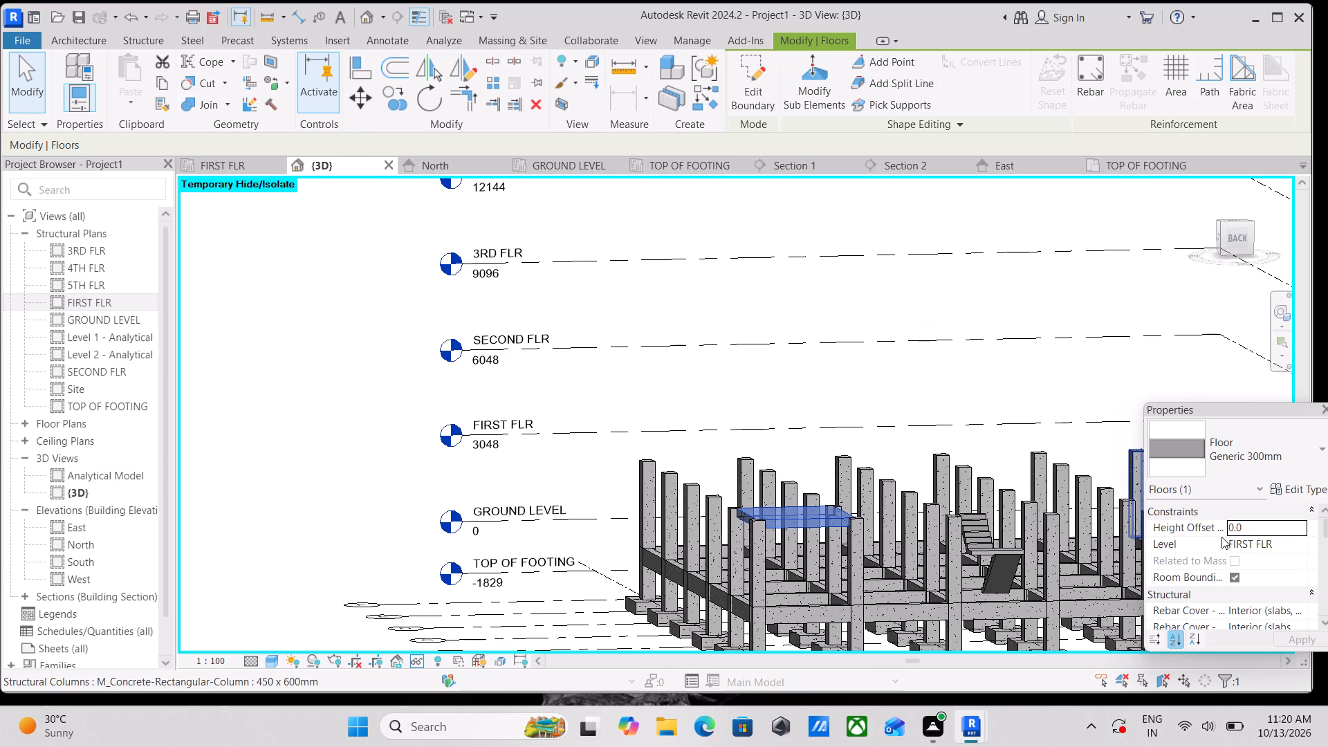
pyautogui.scroll(-1, 1289, 544)
pyautogui.scroll(1, 1290, 541)
pyautogui.click(1290, 541)
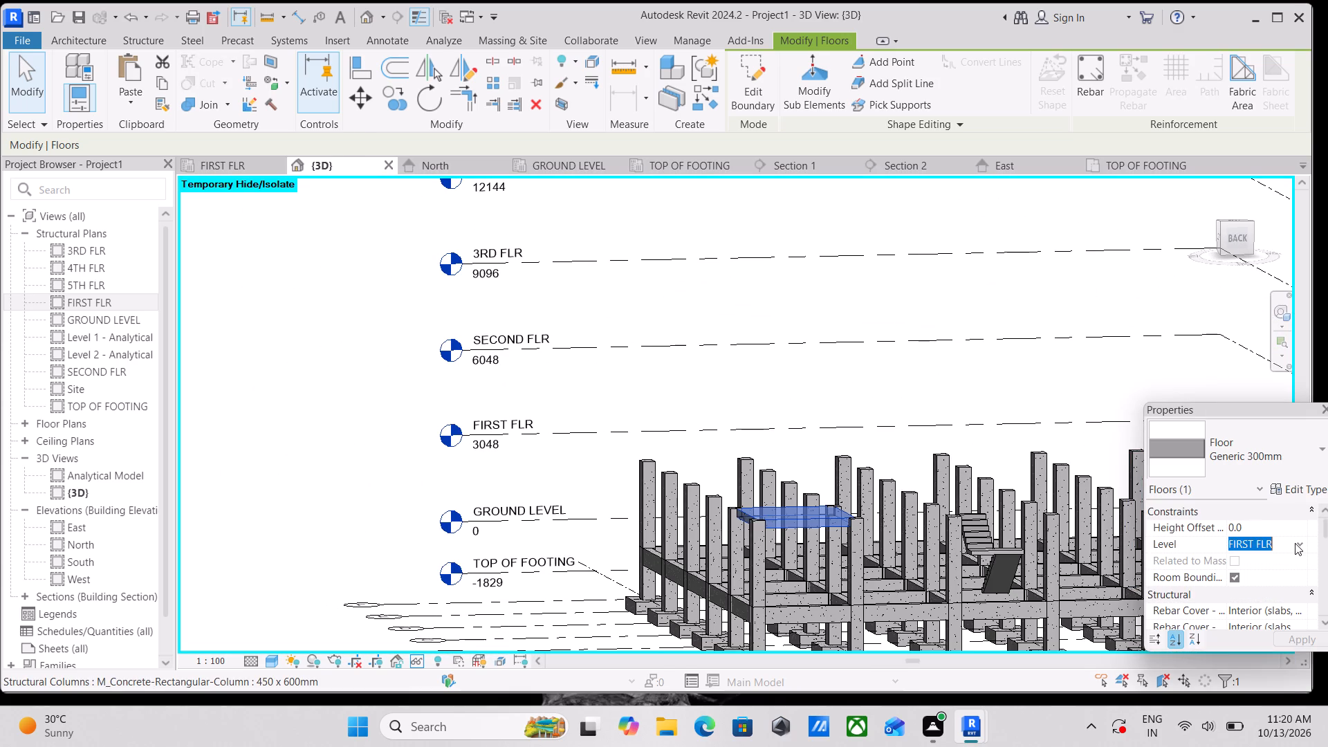
pyautogui.click(1297, 543)
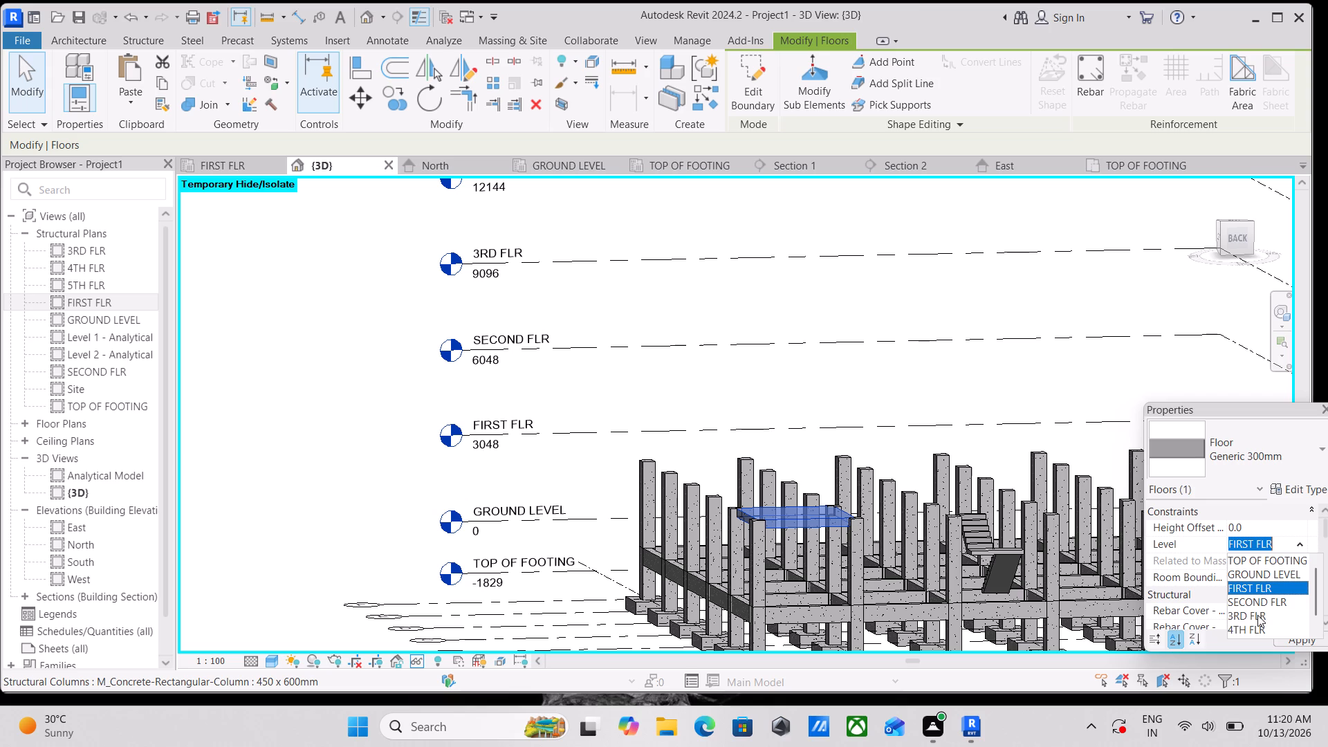
pyautogui.click(1267, 571)
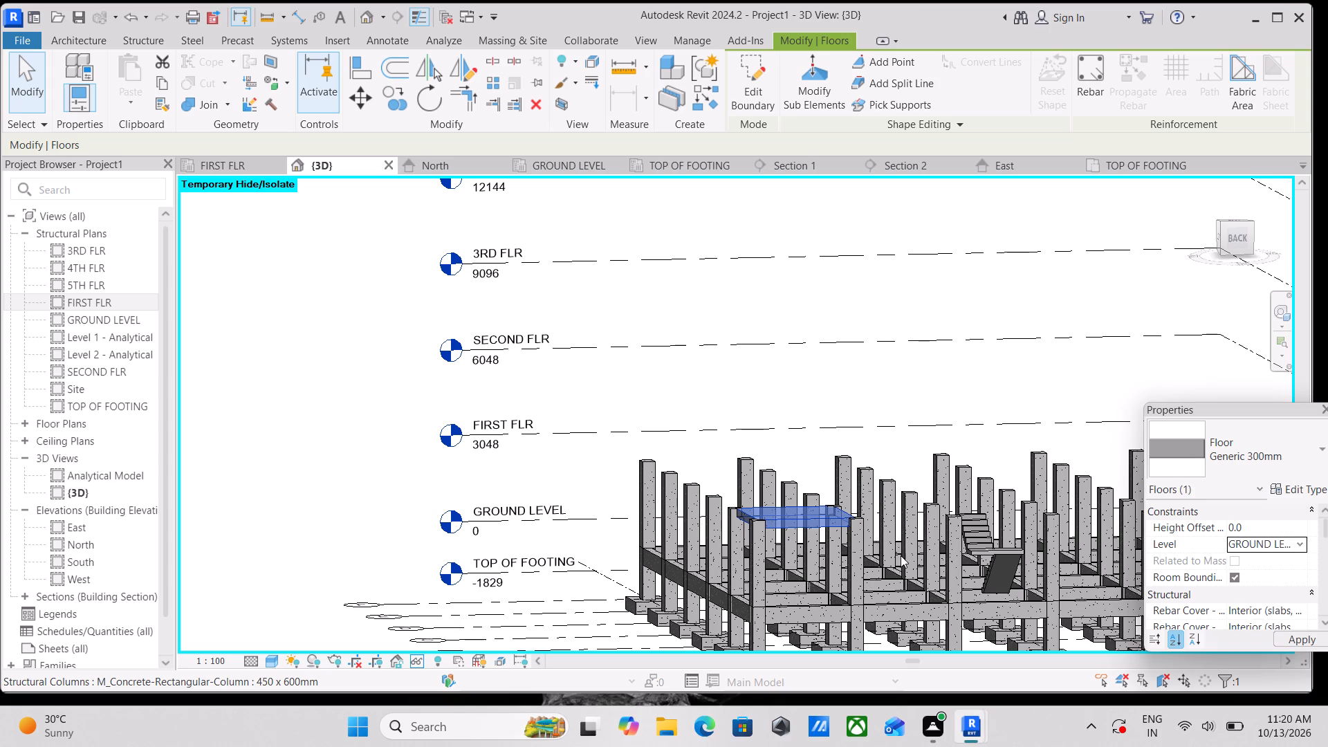
pyautogui.scroll(3, 842, 583)
pyautogui.press('Escape')
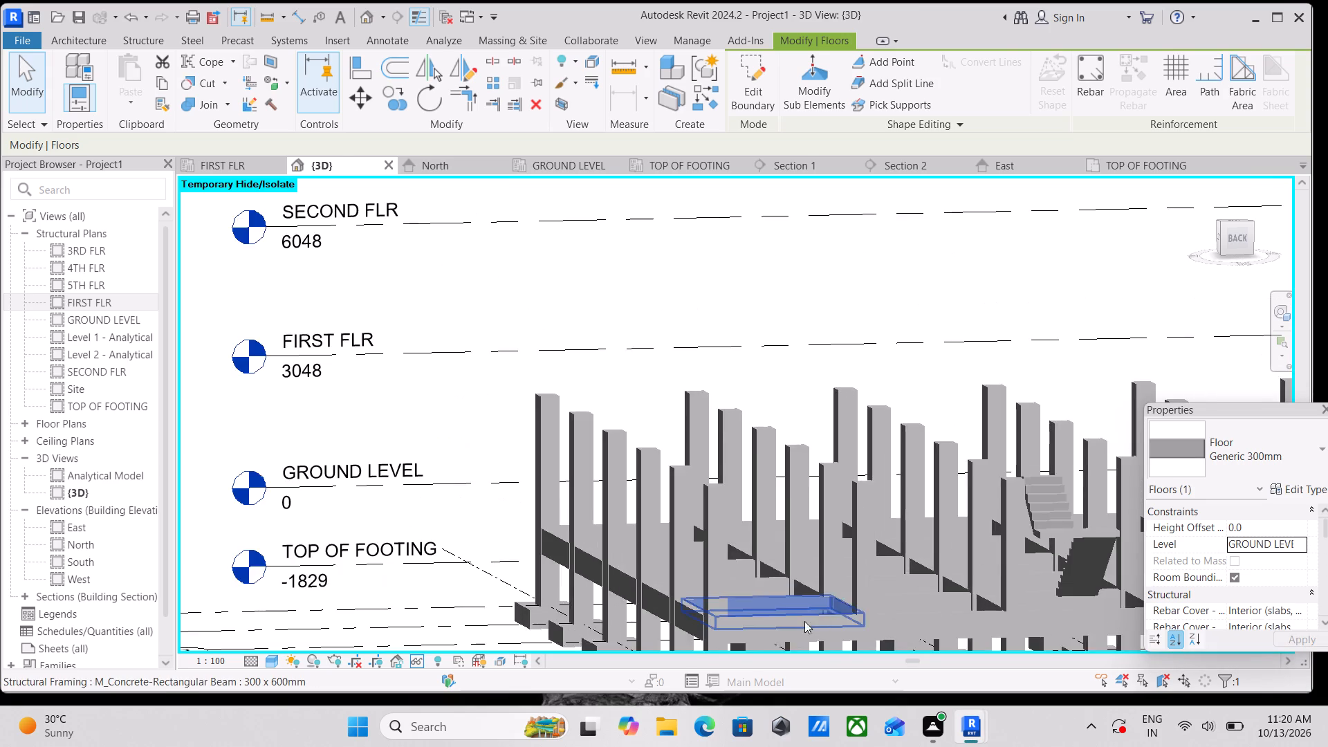
# Examine how the corner slab sits against the surrounding beams and columns in the {3D} view, from oblique angles and from above.
pyautogui.scroll(5, 804, 622)
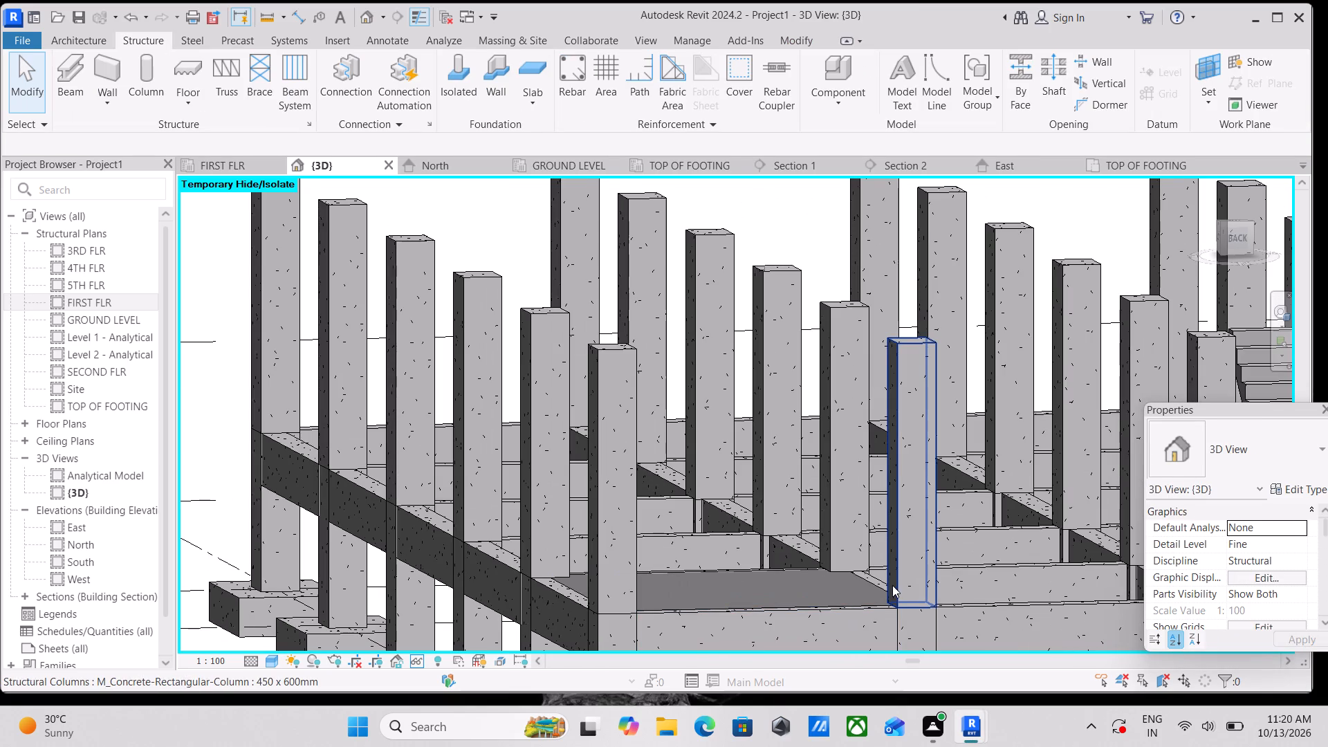
pyautogui.keyDown('shift'); pyautogui.moveTo(892, 585); pyautogui.dragTo(912, 683, button='middle'); pyautogui.keyUp('shift')
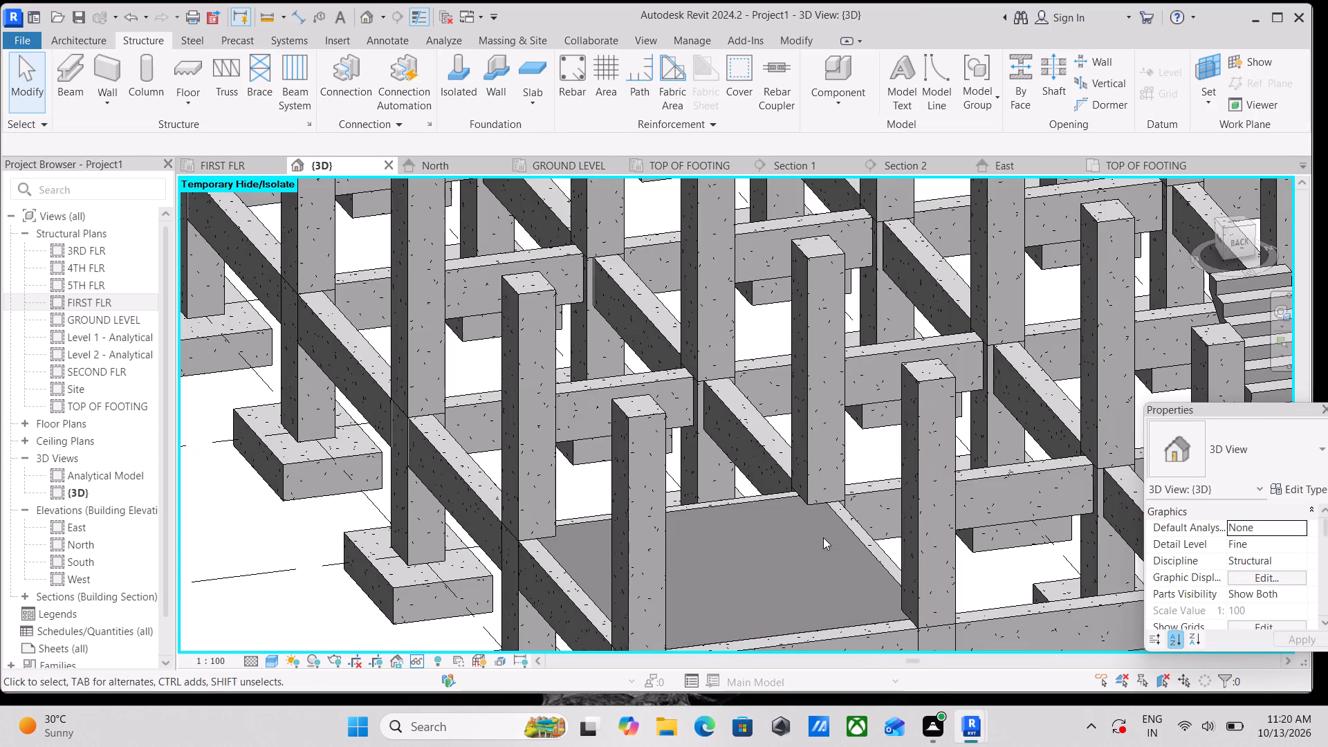
pyautogui.keyDown('shift'); pyautogui.moveTo(822, 535); pyautogui.dragTo(854, 631, button='middle'); pyautogui.keyUp('shift')
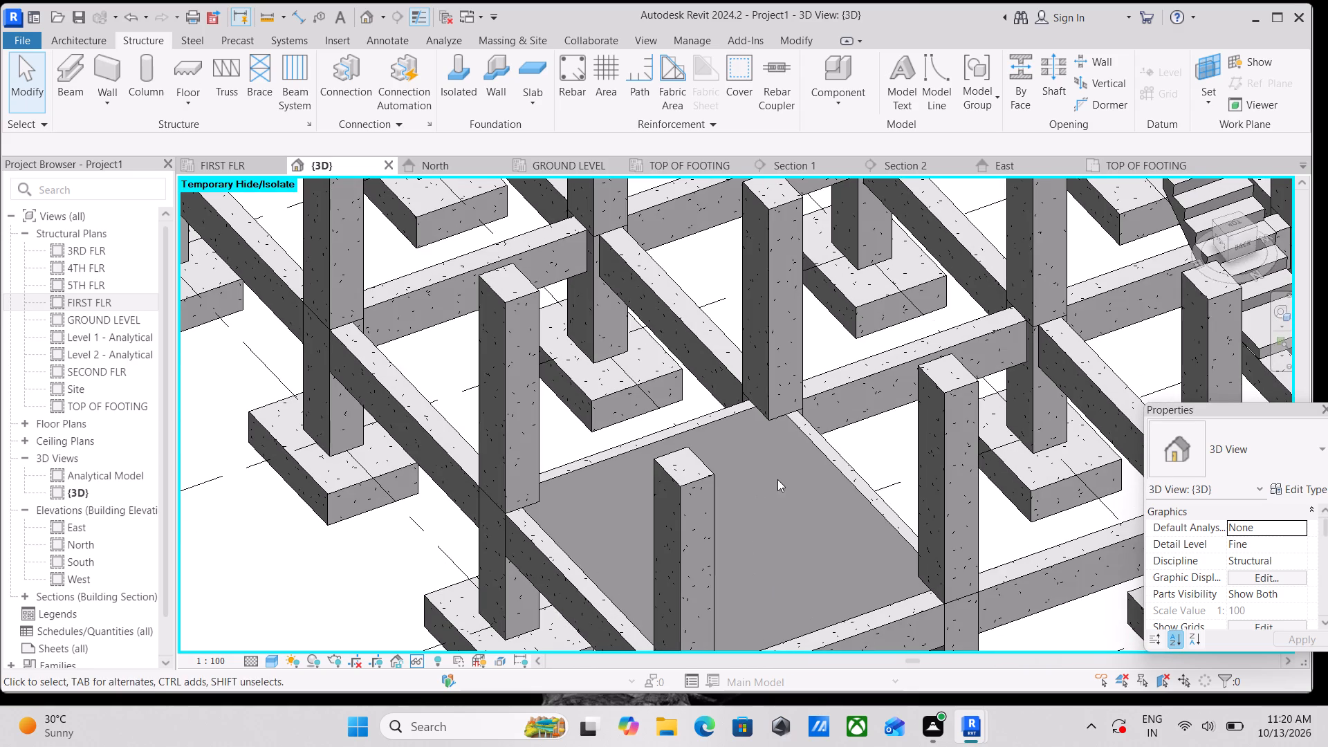
pyautogui.keyDown('shift'); pyautogui.moveTo(777, 479); pyautogui.dragTo(697, 606, button='middle'); pyautogui.keyUp('shift')
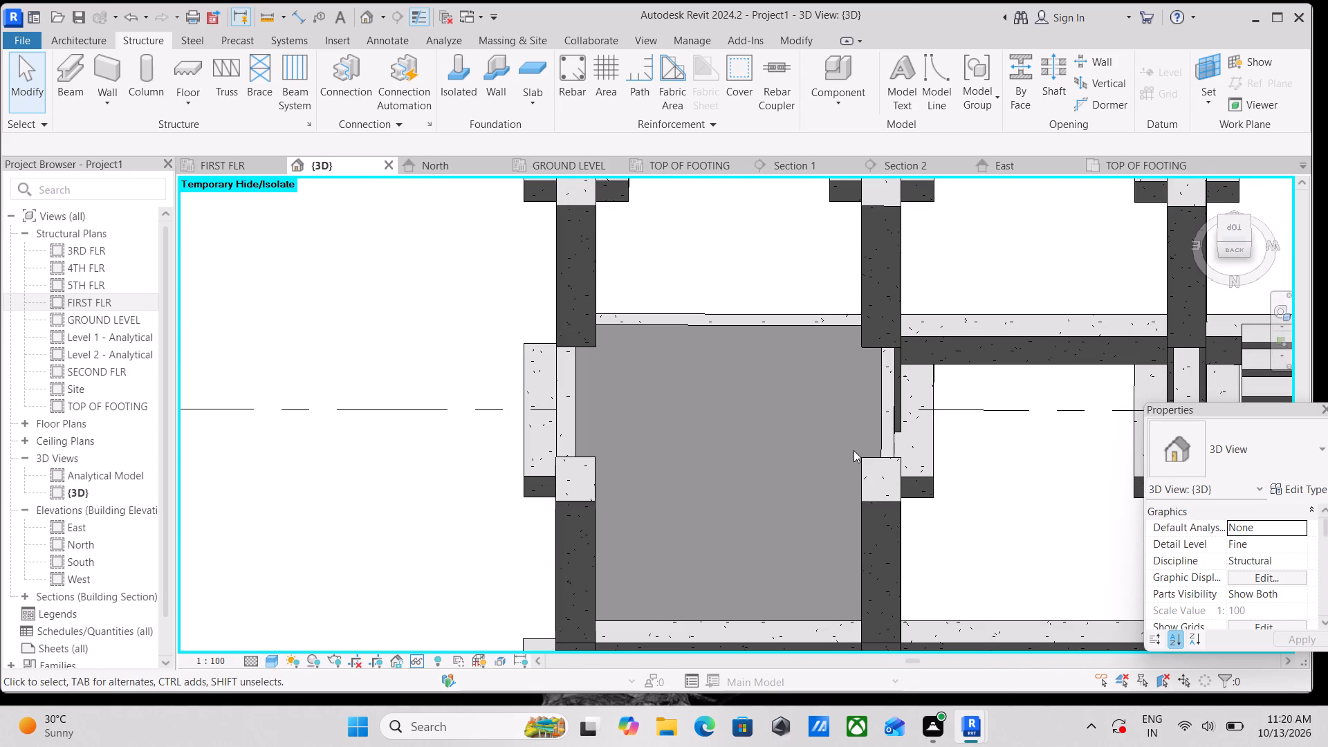
pyautogui.scroll(-3, 873, 442)
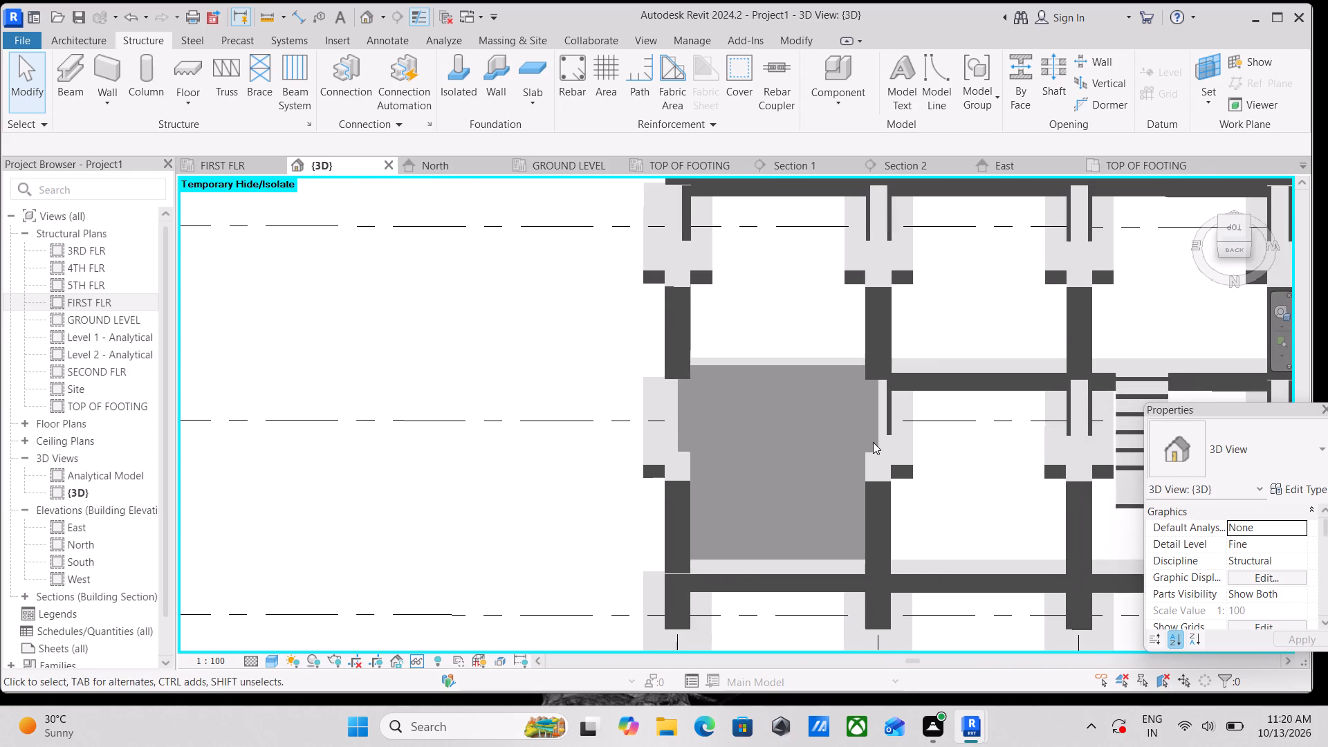
pyautogui.scroll(-1, 809, 464)
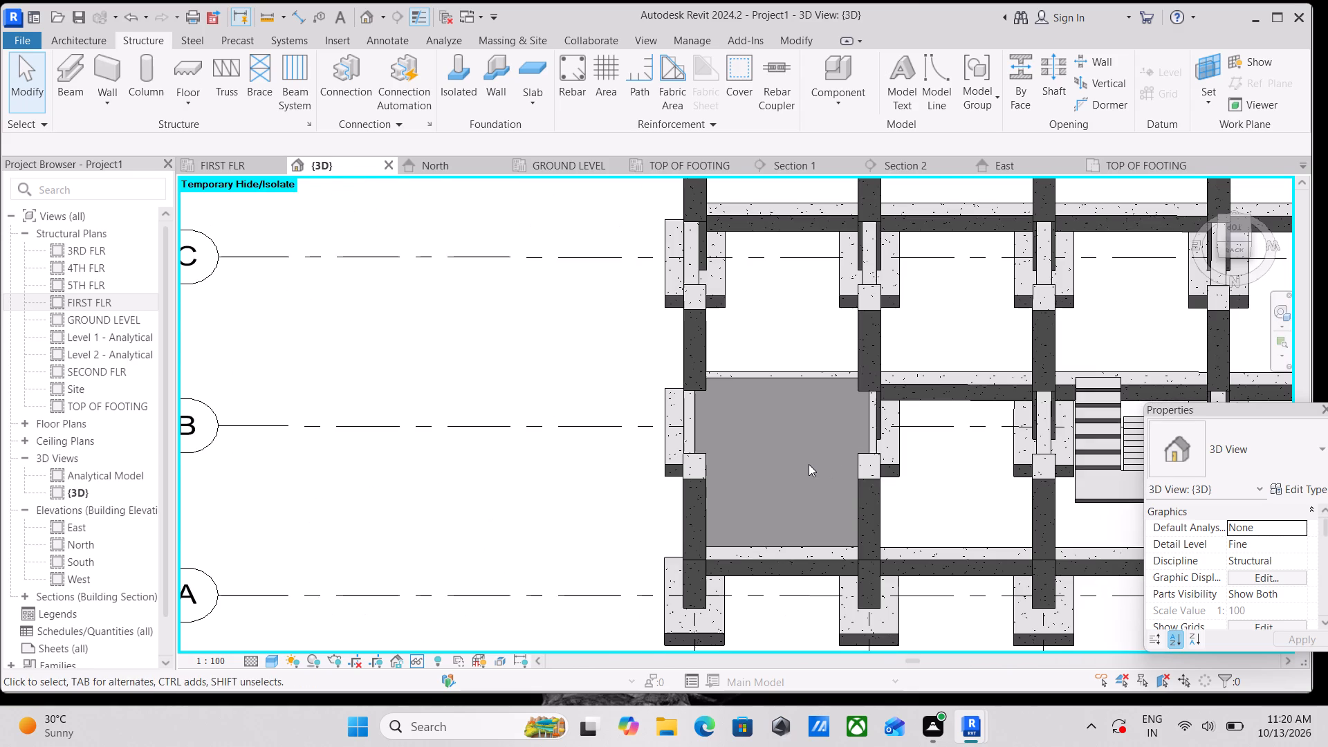
pyautogui.scroll(-2, 809, 464)
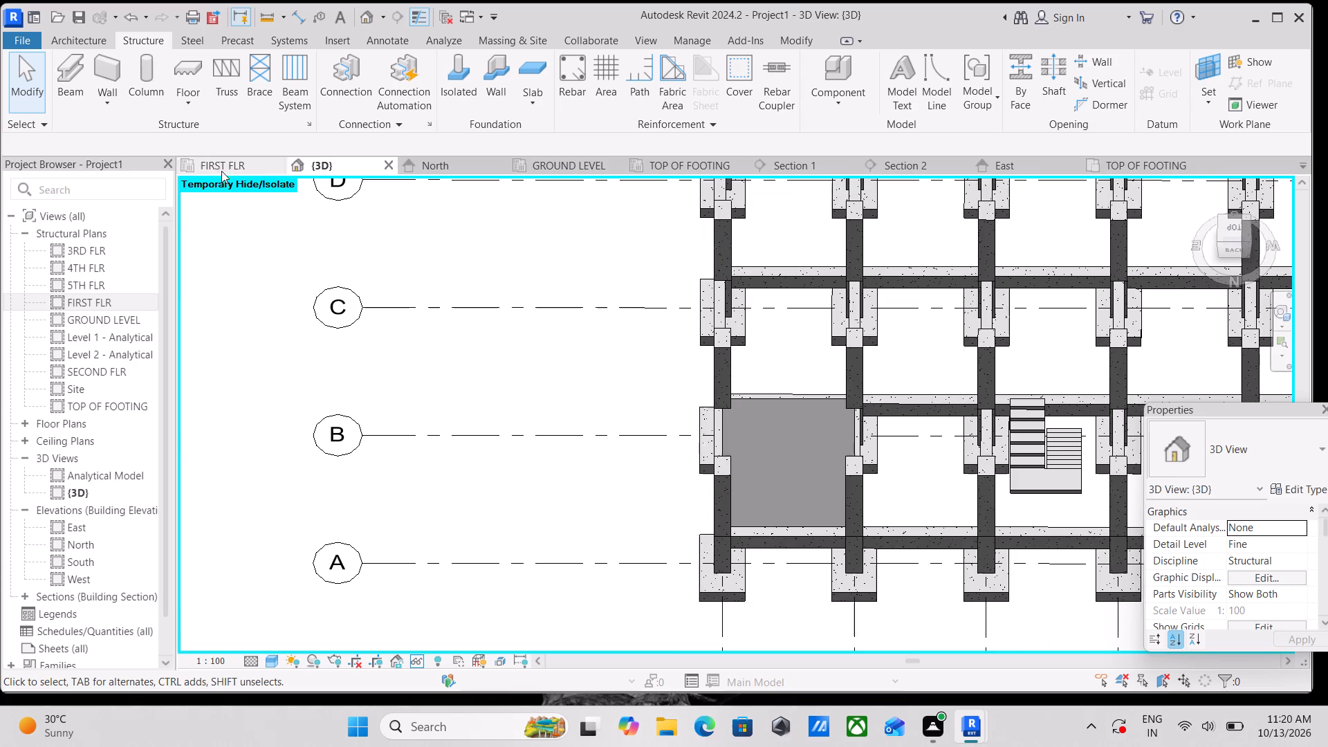
# Inspect the corner A-B bay and grid layout in the FIRST FLR and GROUND LEVEL structural plans.
pyautogui.click(216, 166)
pyautogui.scroll(-4, 445, 296)
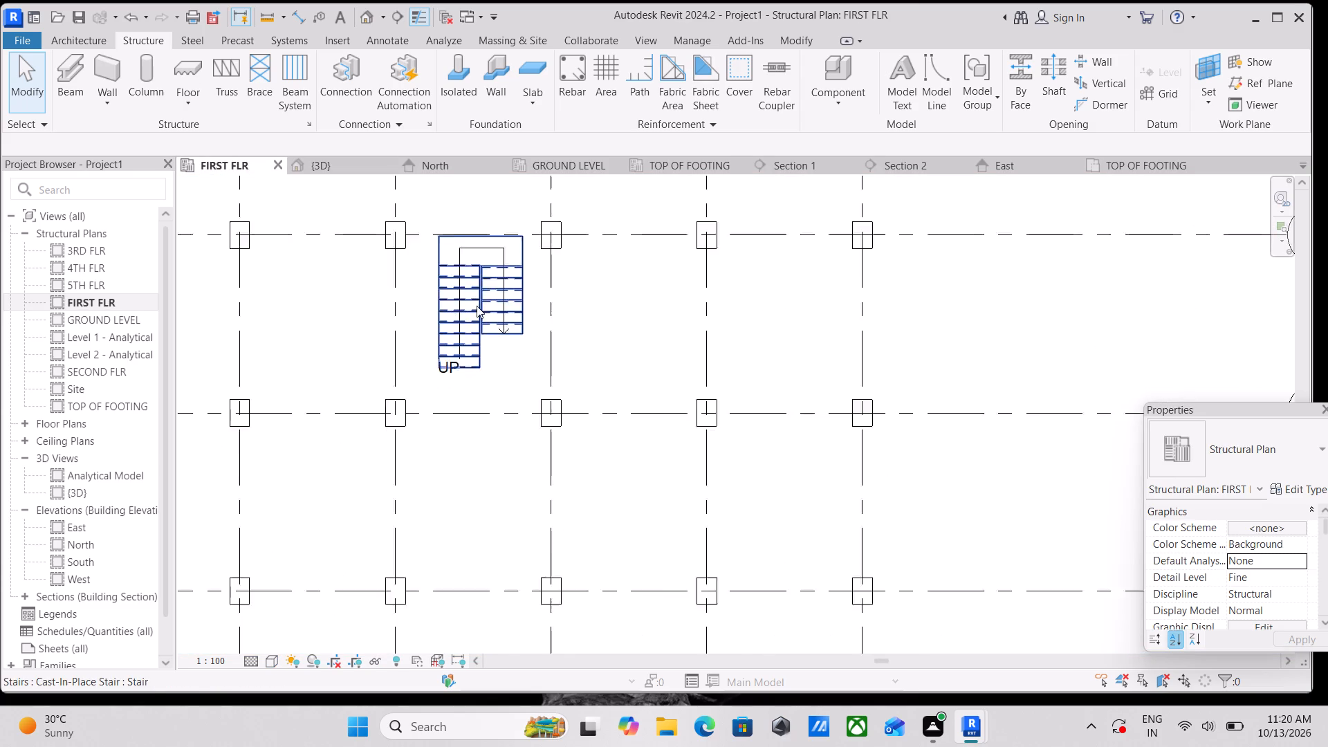
pyautogui.scroll(-2, 532, 324)
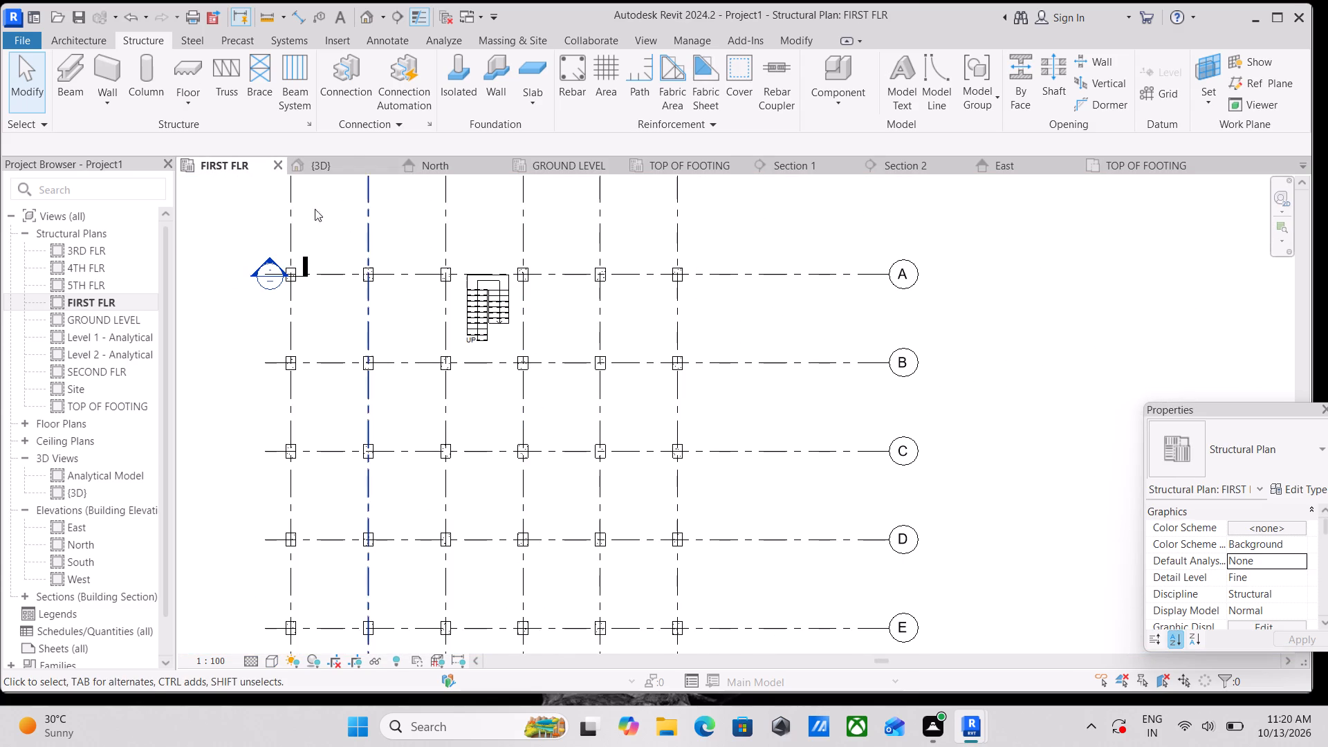
pyautogui.click(568, 165)
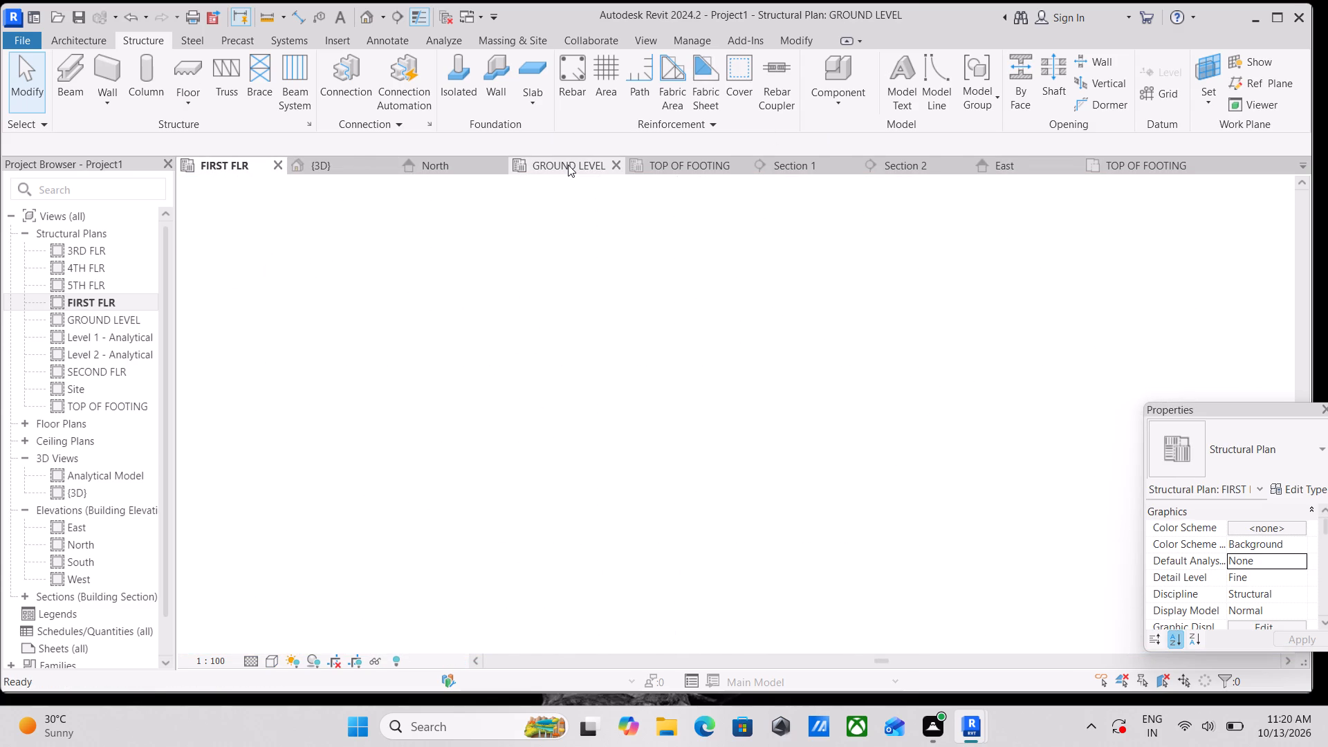
pyautogui.scroll(-5, 601, 242)
pyautogui.scroll(-4, 684, 293)
pyautogui.scroll(-2, 750, 319)
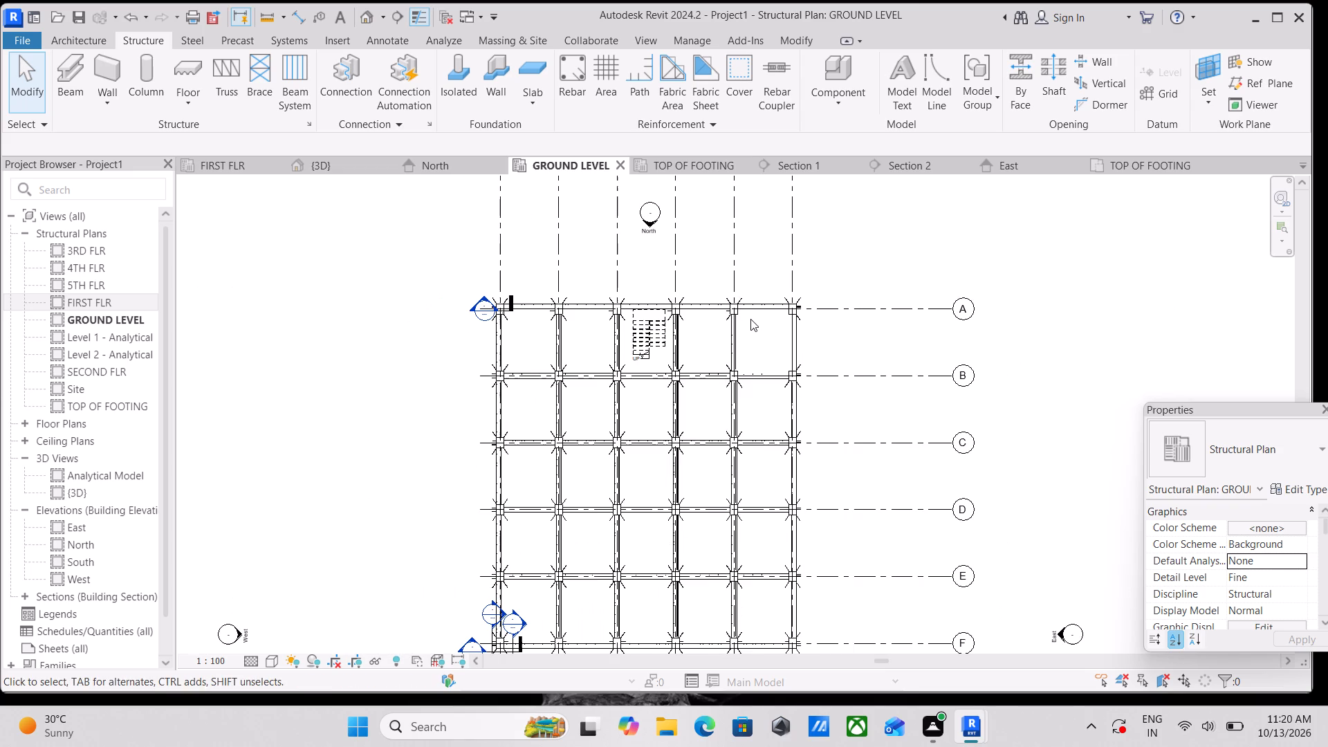
pyautogui.moveTo(750, 319); pyautogui.dragTo(755, 243, button='middle')
pyautogui.scroll(2, 752, 256)
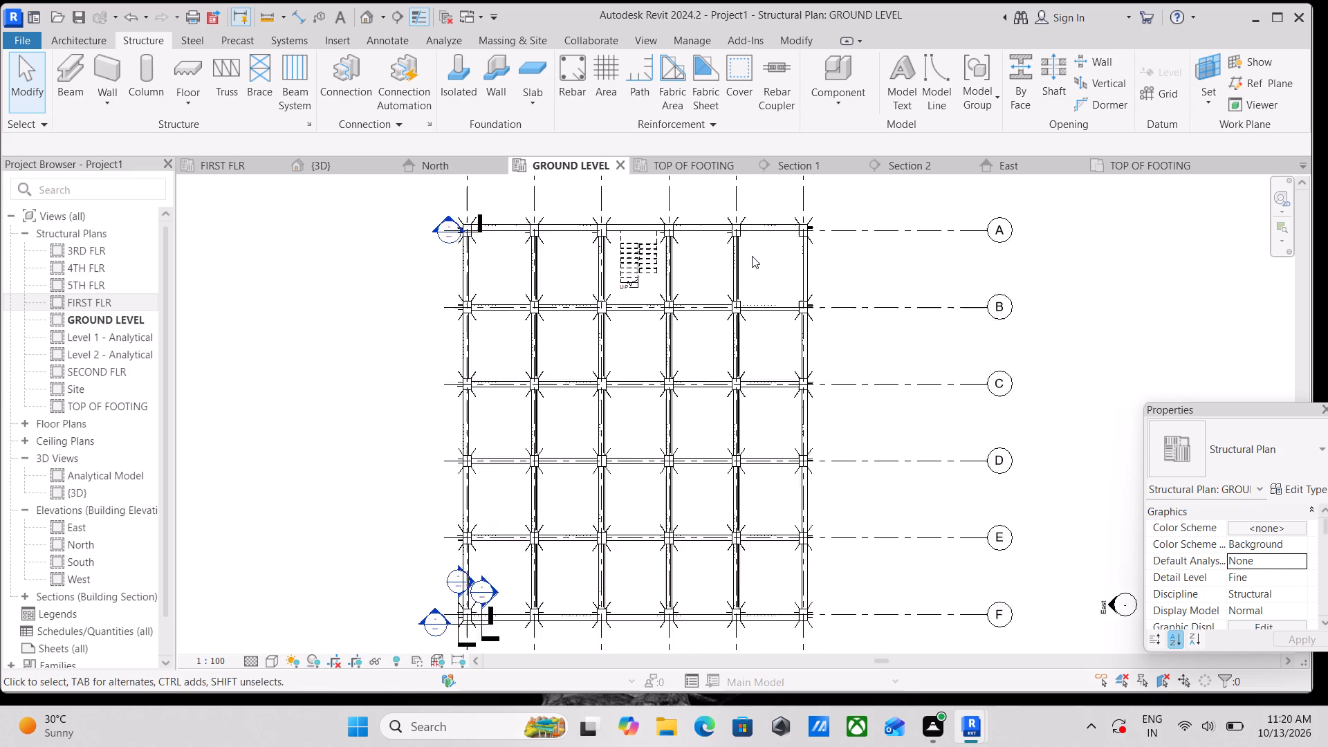
pyautogui.scroll(2, 752, 256)
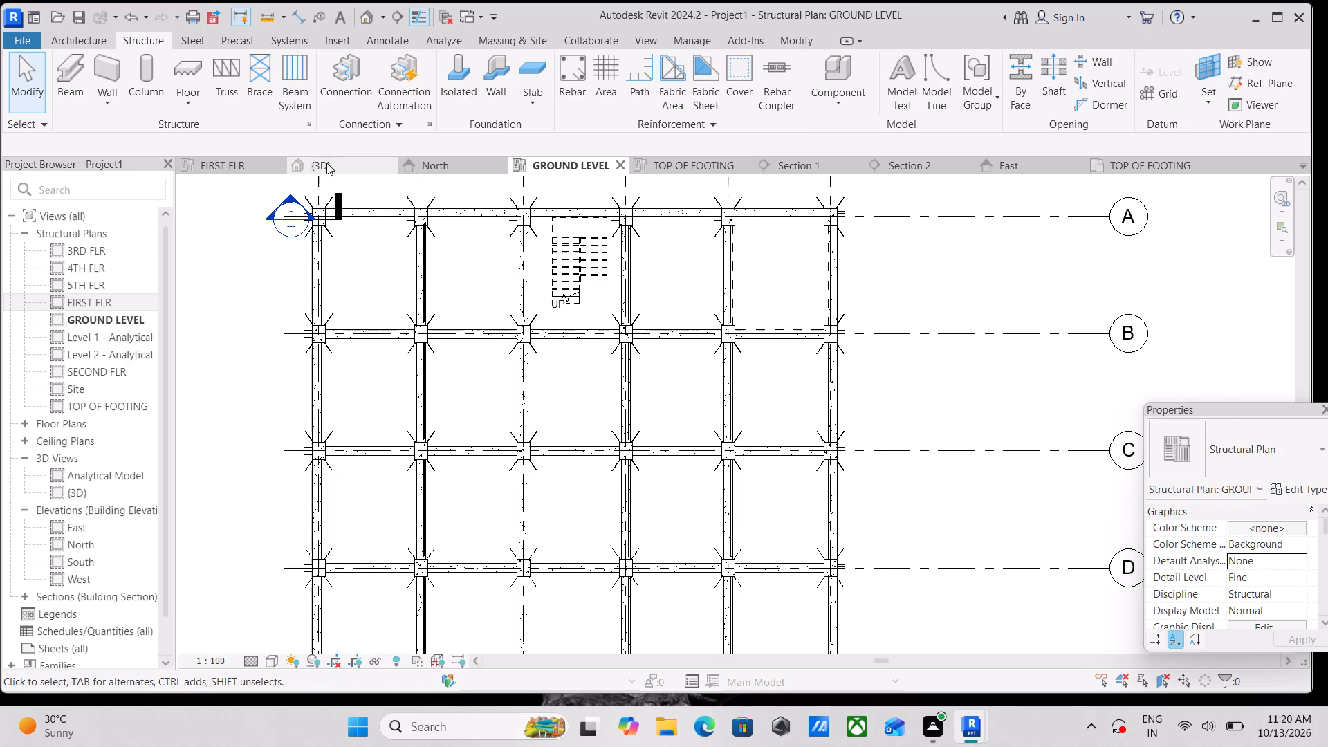
# In the {3D} view seen from above, open the corner A-B bay floor's boundary sketch for editing.
pyautogui.click(323, 164)
pyautogui.scroll(-3, 528, 275)
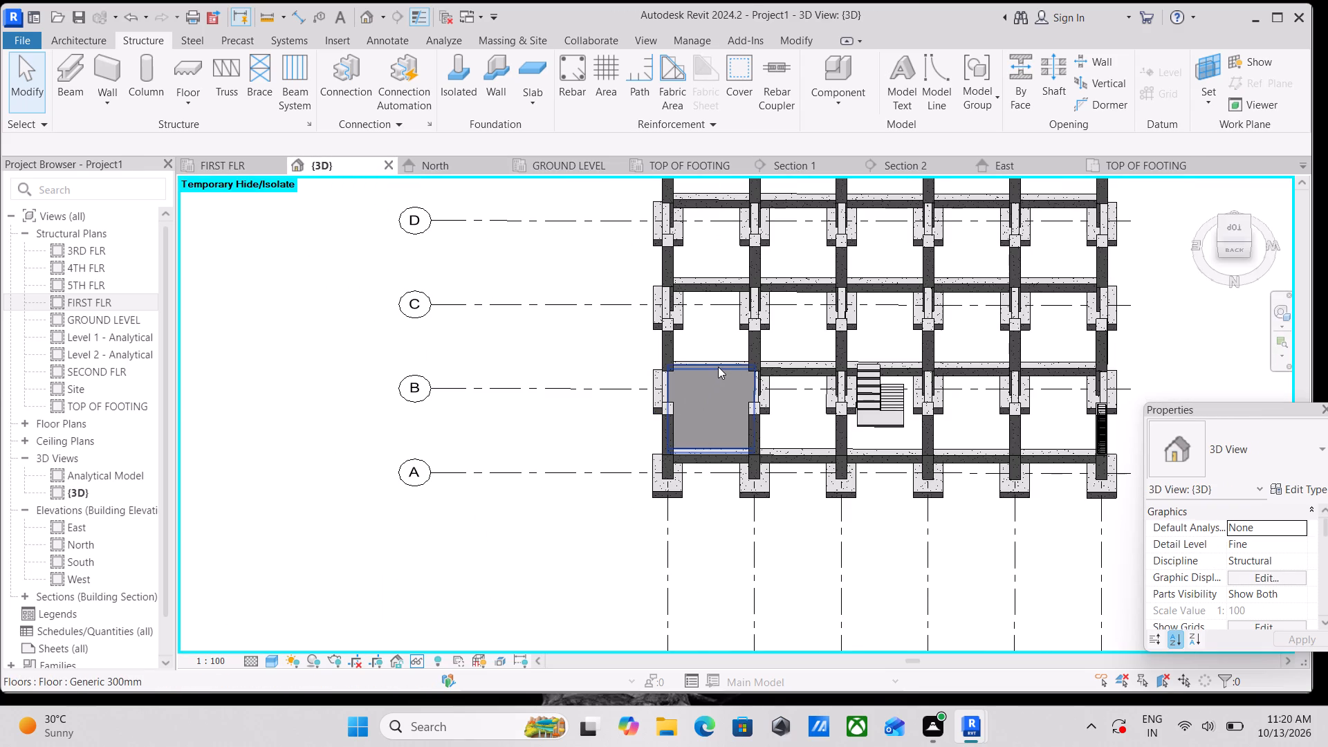
pyautogui.click(718, 367)
pyautogui.scroll(3, 735, 379)
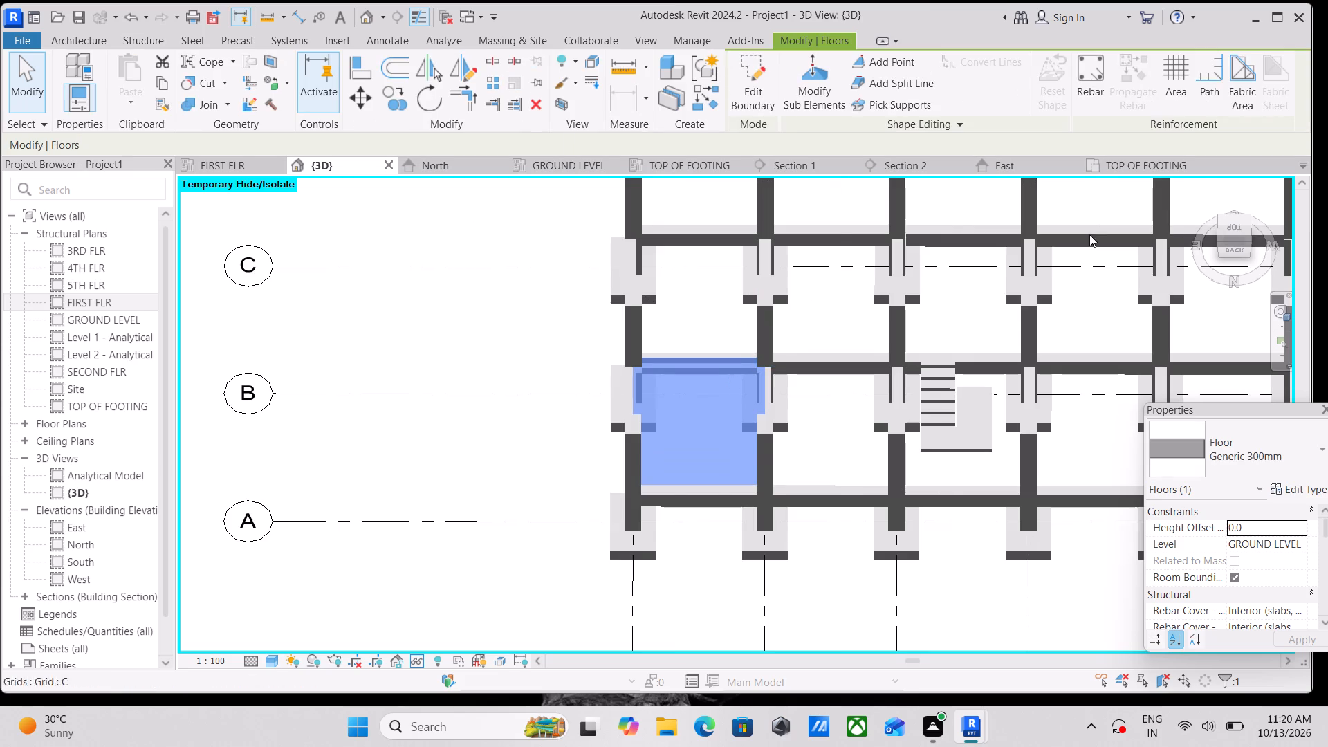
pyautogui.click(1239, 233)
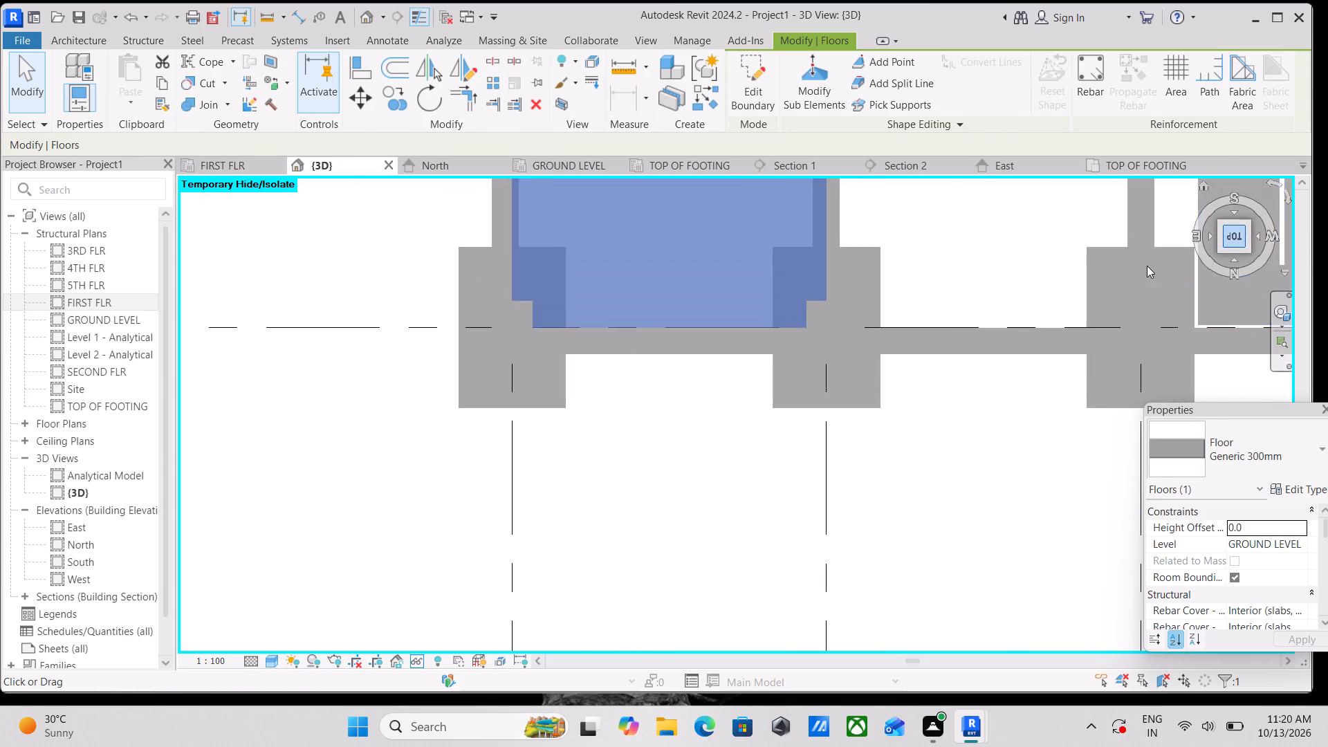
pyautogui.scroll(-5, 924, 332)
pyautogui.moveTo(913, 337); pyautogui.dragTo(835, 360, button='middle')
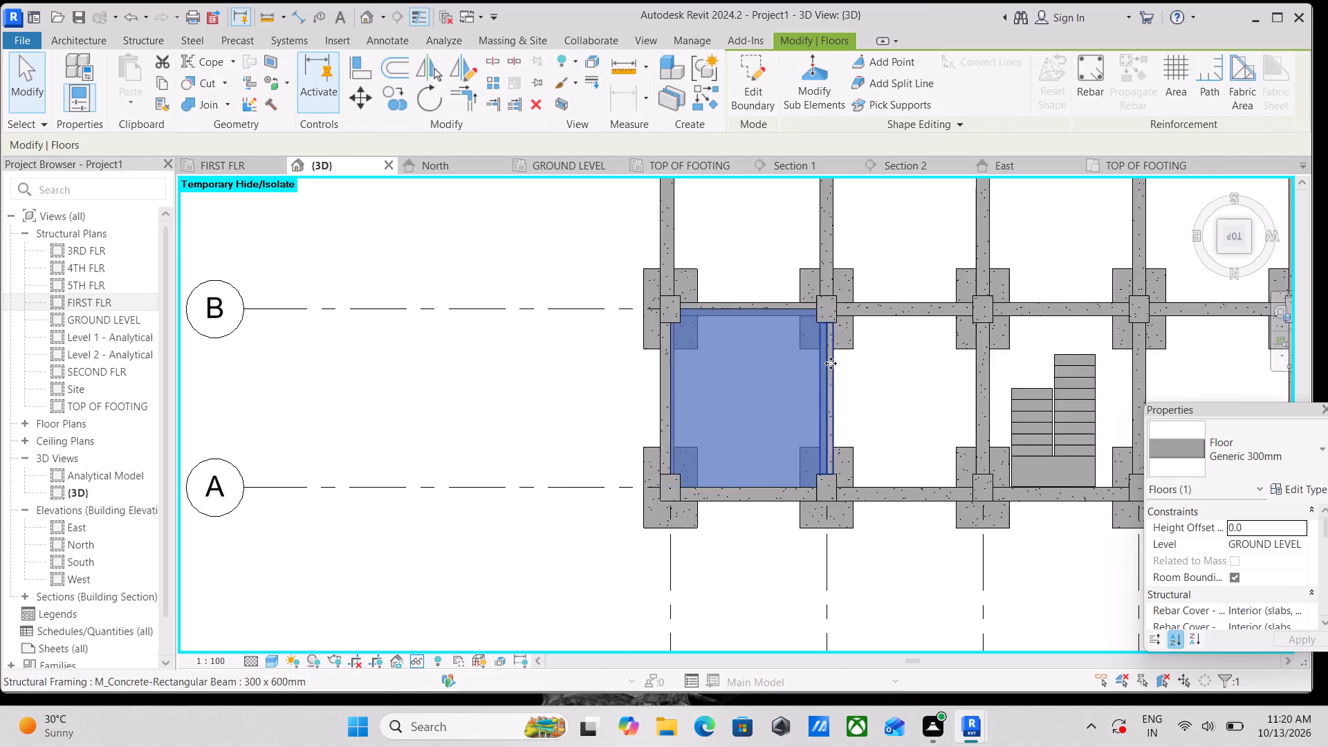
pyautogui.scroll(4, 829, 361)
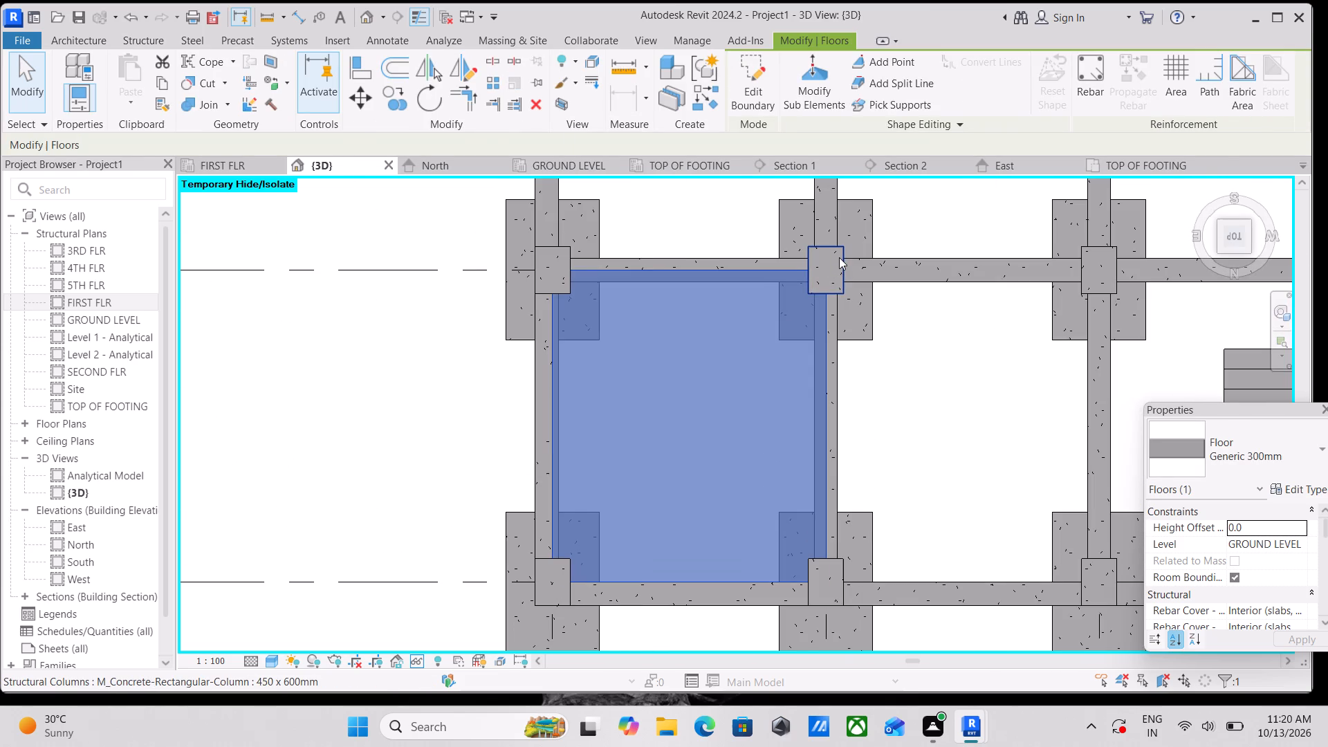
pyautogui.scroll(2, 661, 278)
pyautogui.scroll(-1, 661, 278)
pyautogui.moveTo(661, 278); pyautogui.dragTo(590, 288, button='middle')
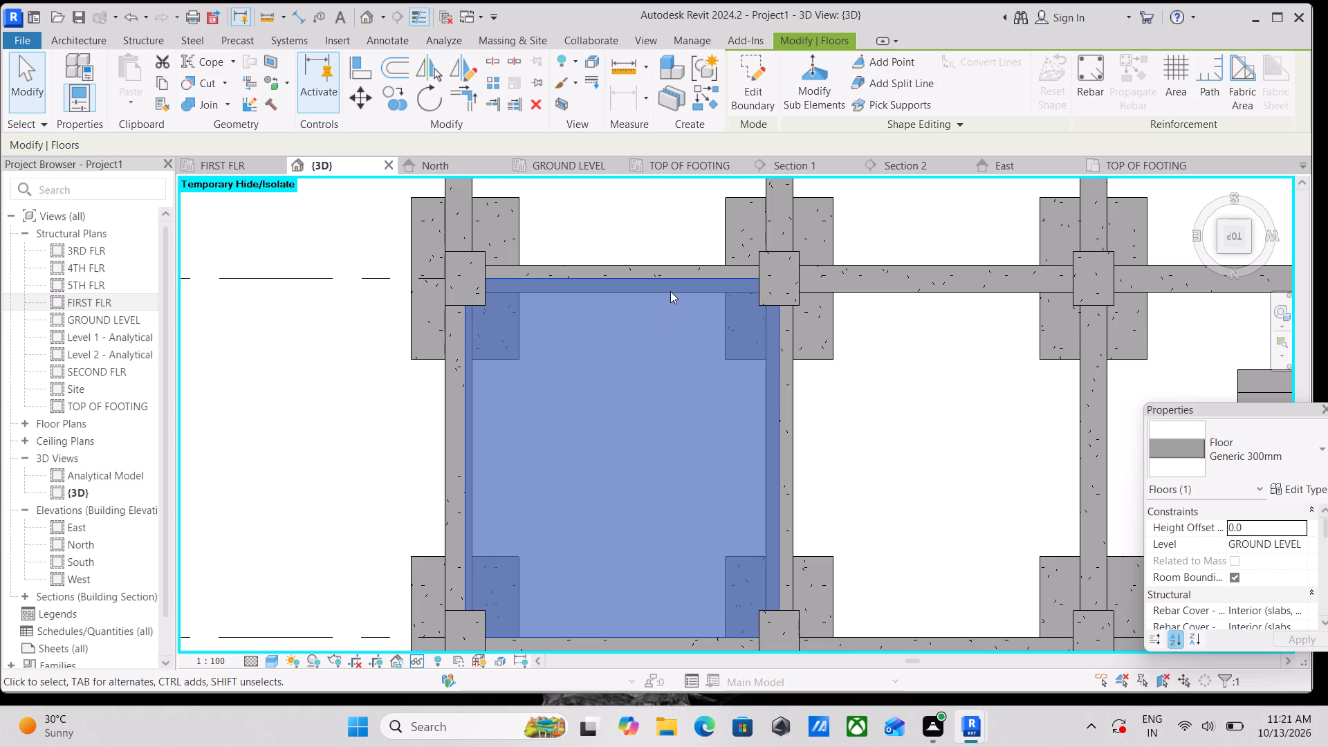
pyautogui.scroll(-1, 667, 290)
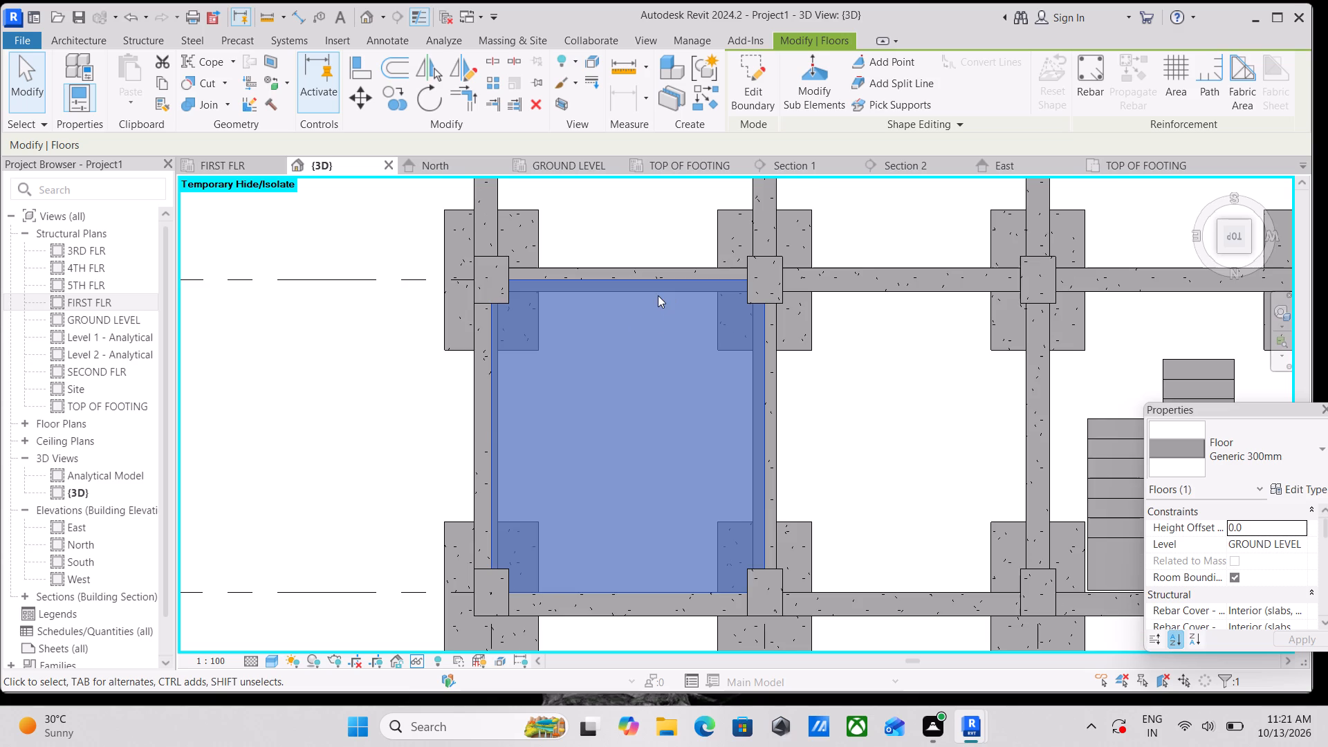
pyautogui.click(760, 105)
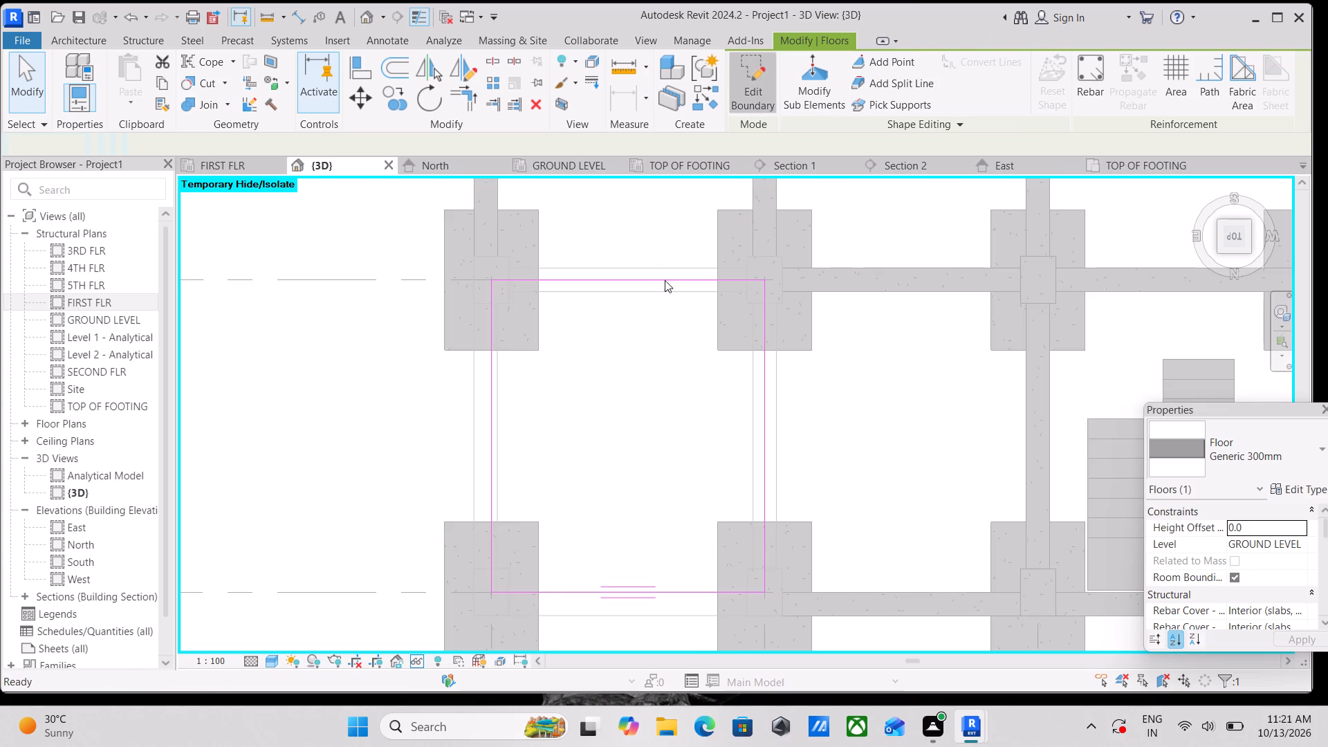
# Move the floor's boundary line on grid B 150 mm inward to the inner face of the beam.
pyautogui.scroll(3, 658, 281)
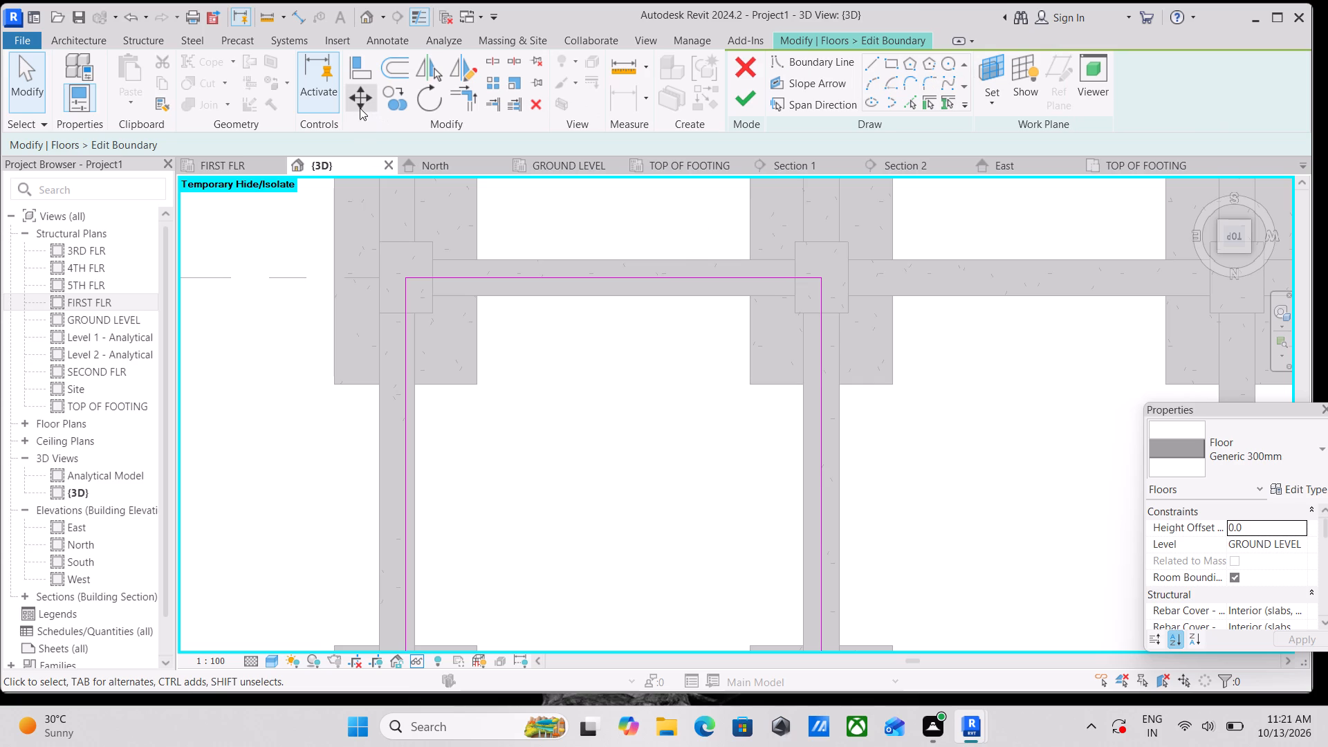
pyautogui.click(568, 279)
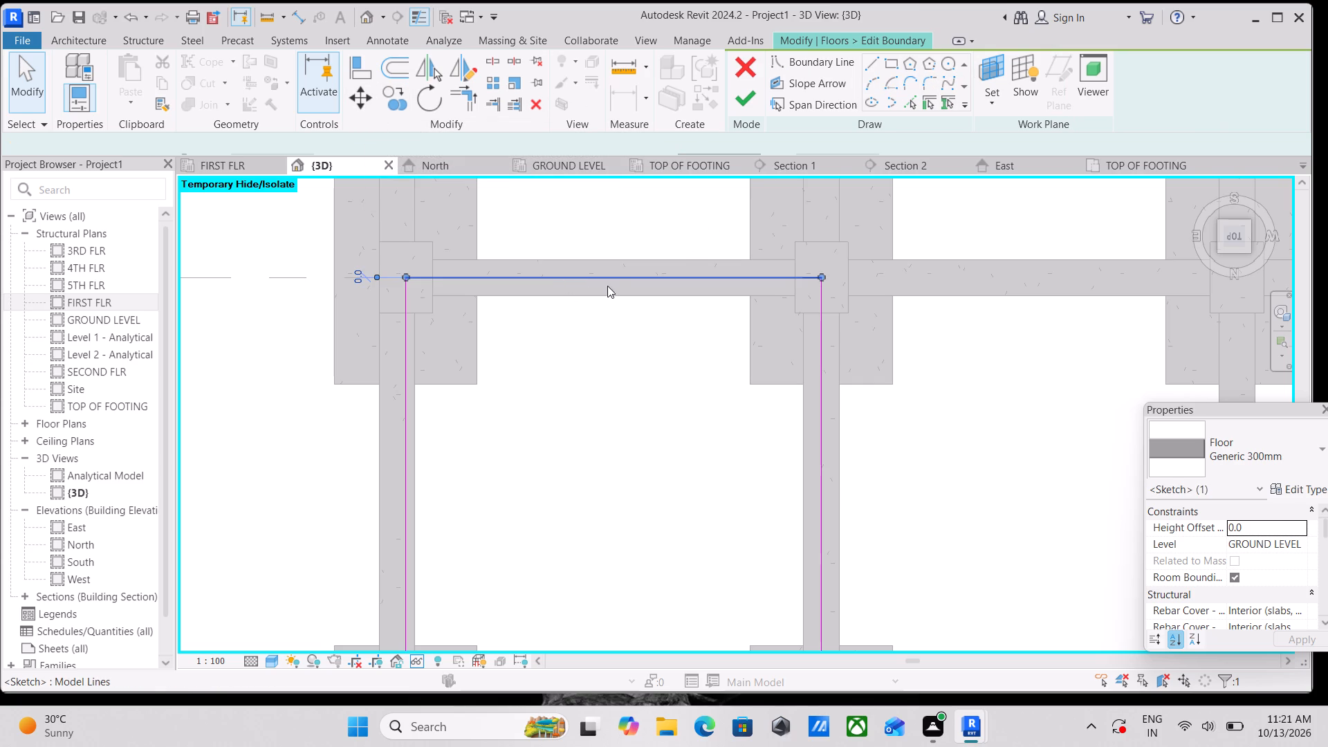
pyautogui.click(360, 102)
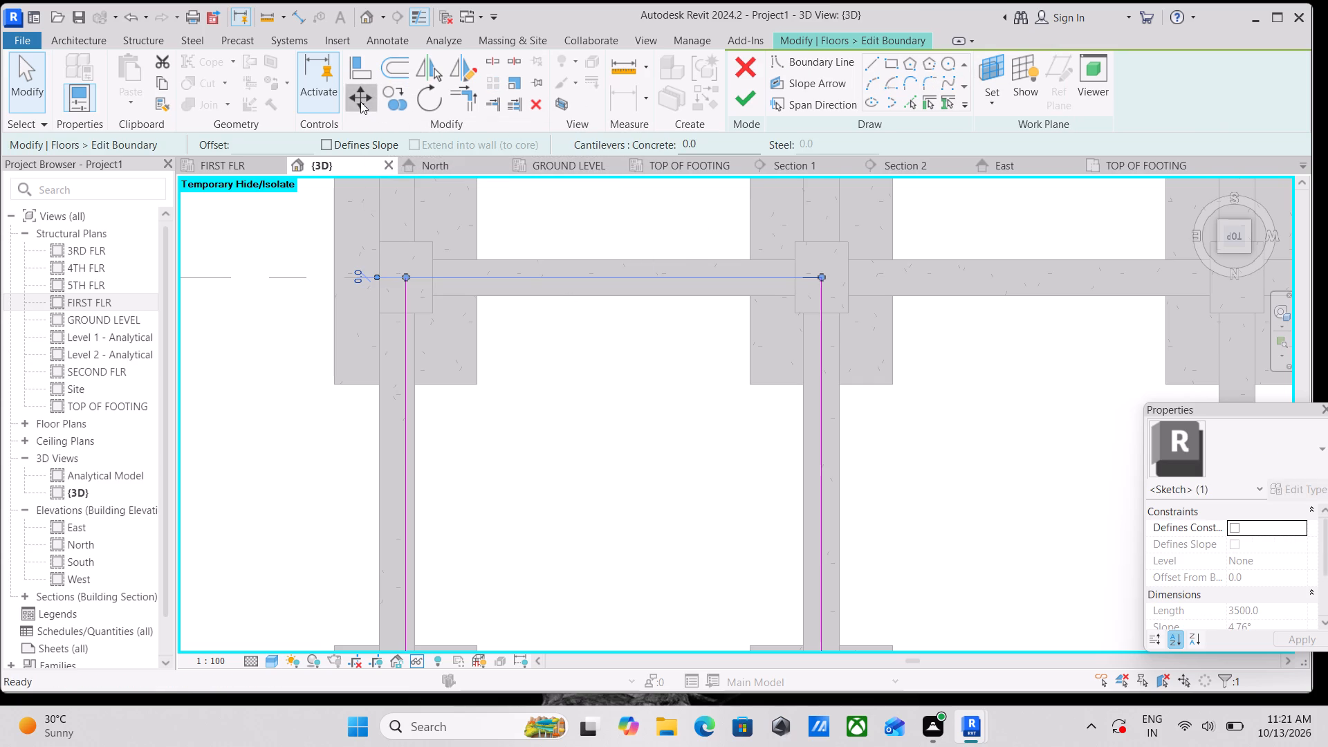
pyautogui.click(609, 274)
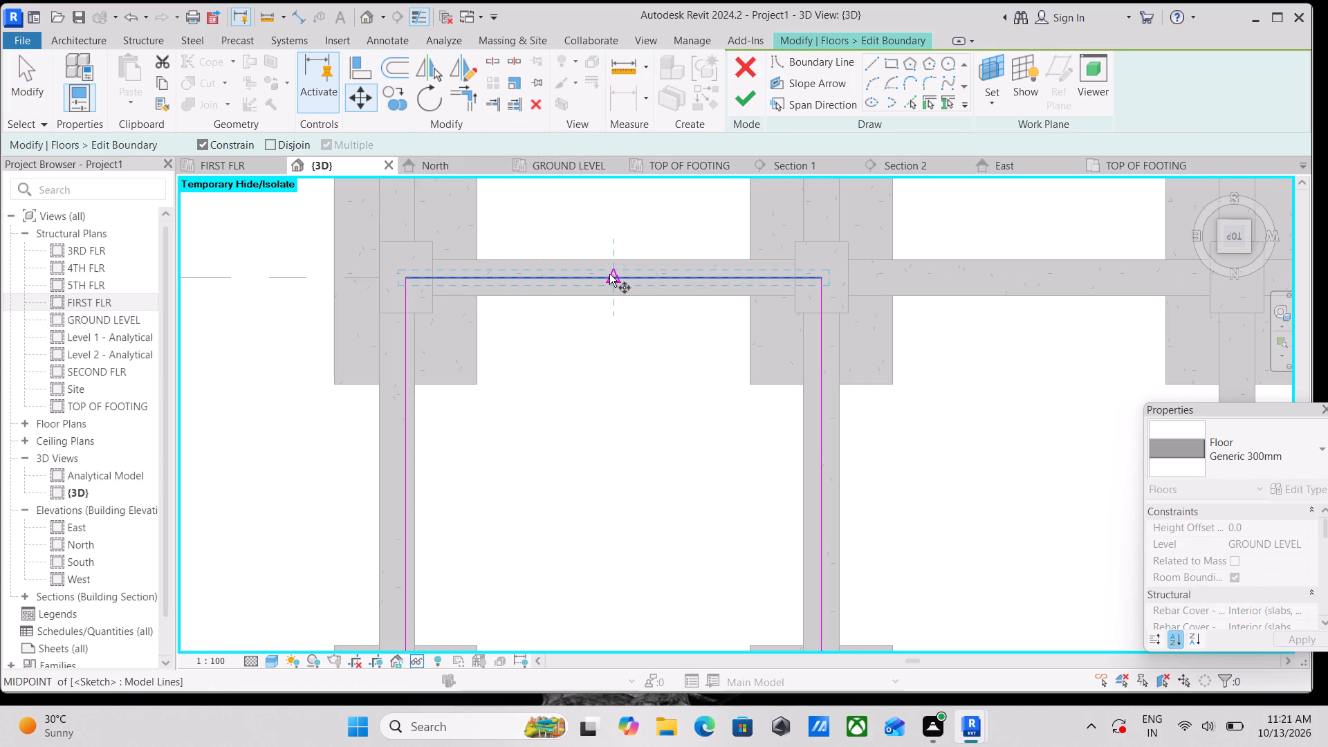
pyautogui.click(611, 293)
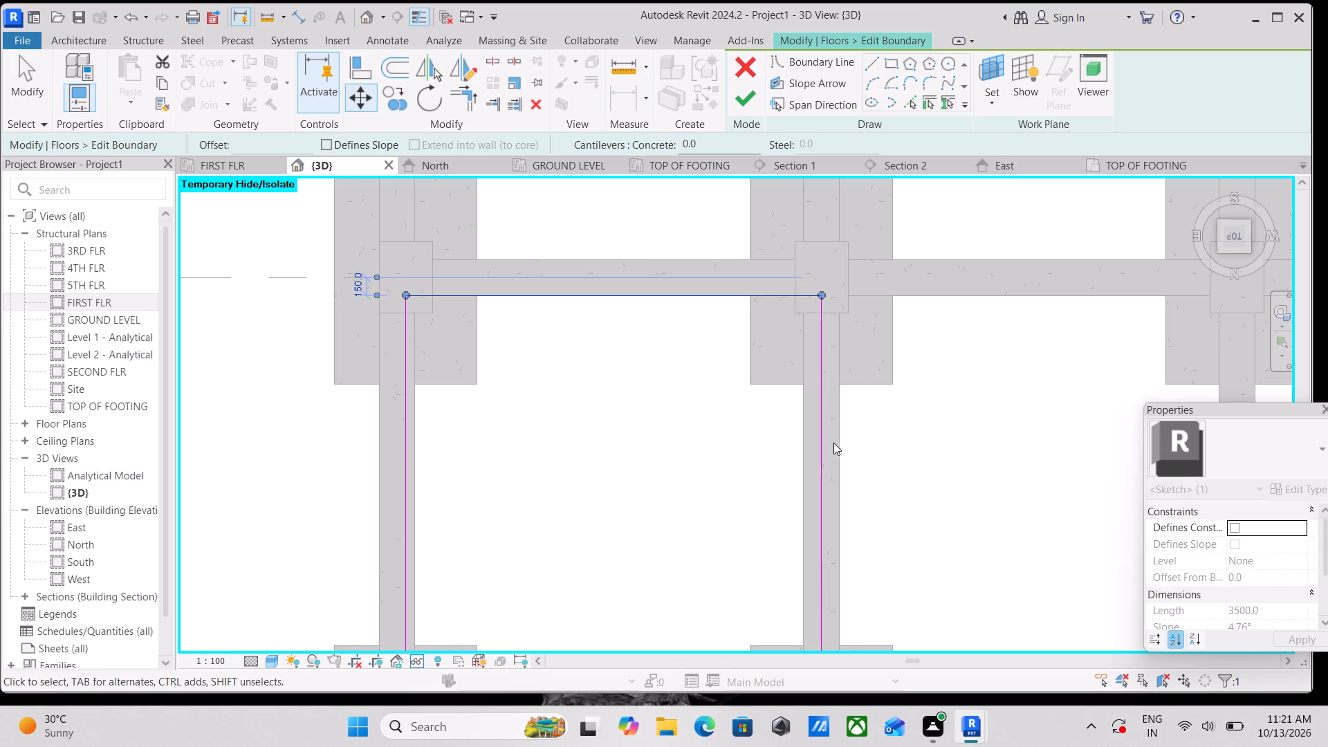
# Move the floor's boundary line on grid 5 150 mm inward to the inner face of the beam.
pyautogui.click(823, 459)
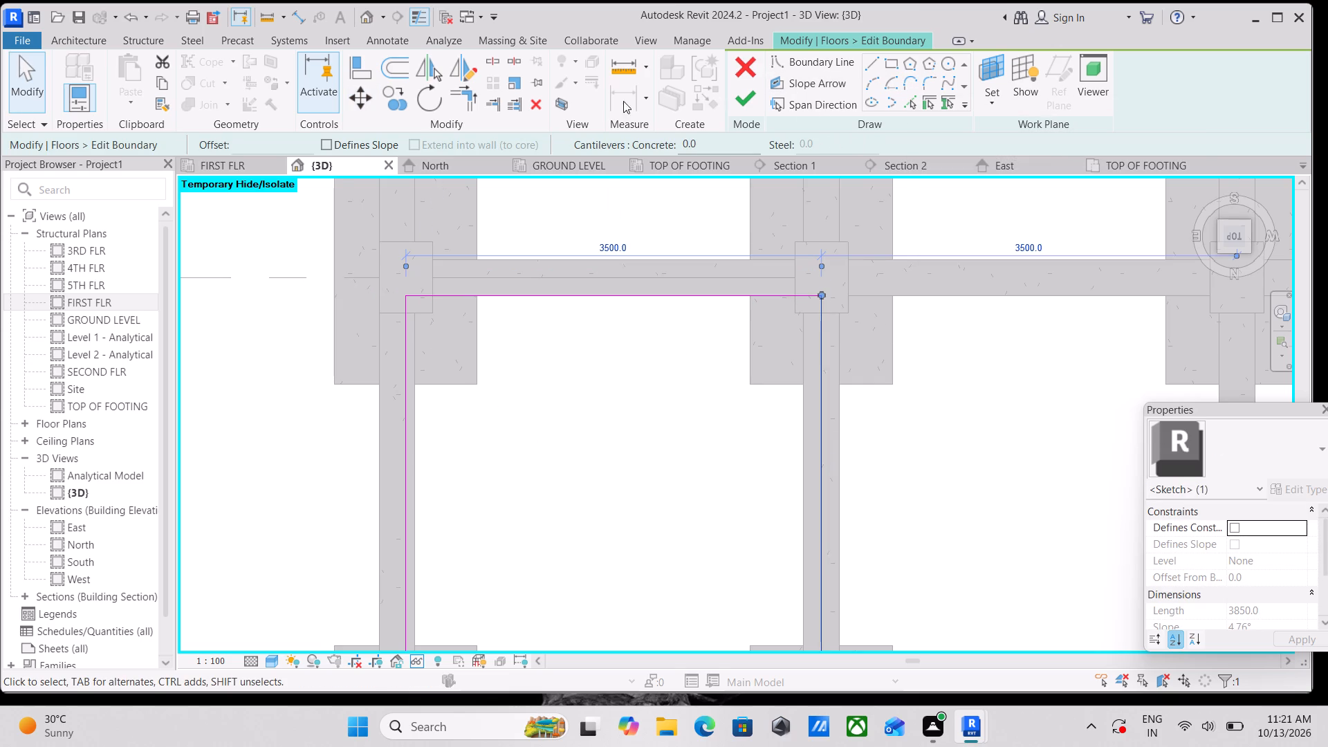
pyautogui.click(360, 95)
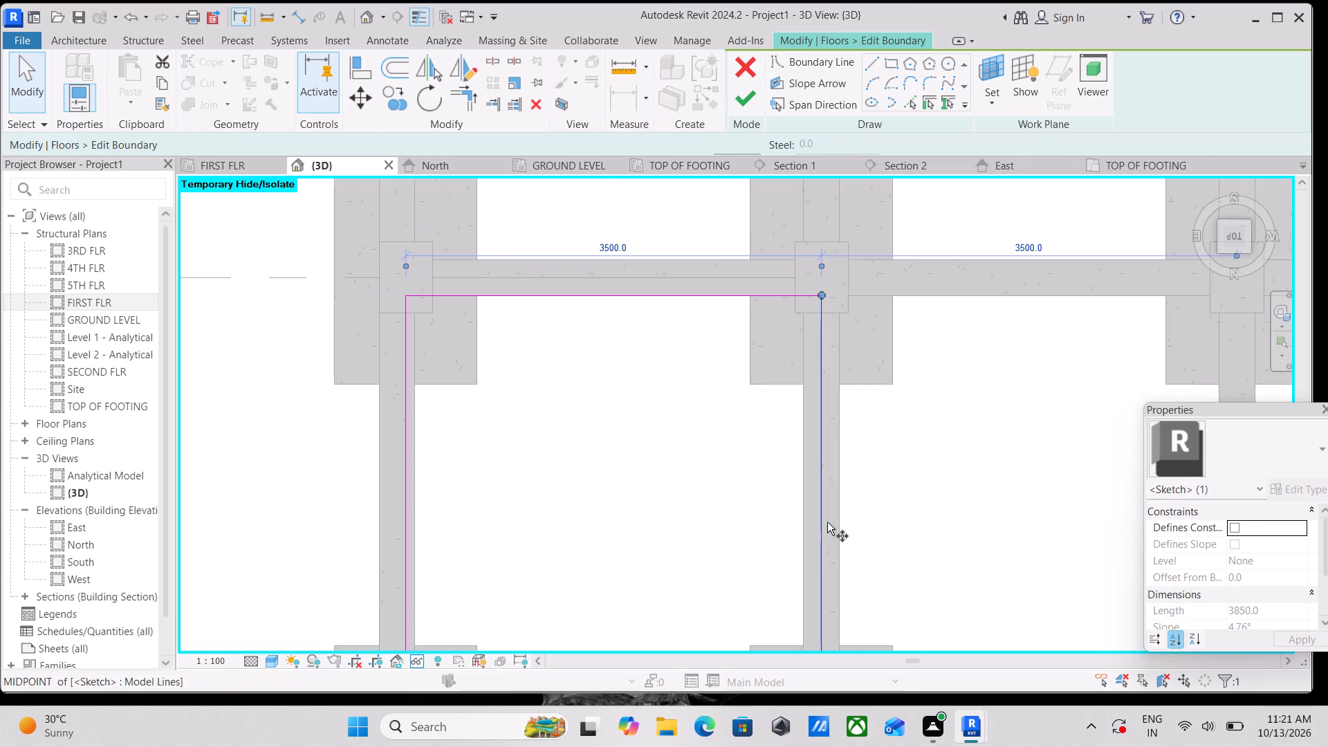
pyautogui.click(821, 524)
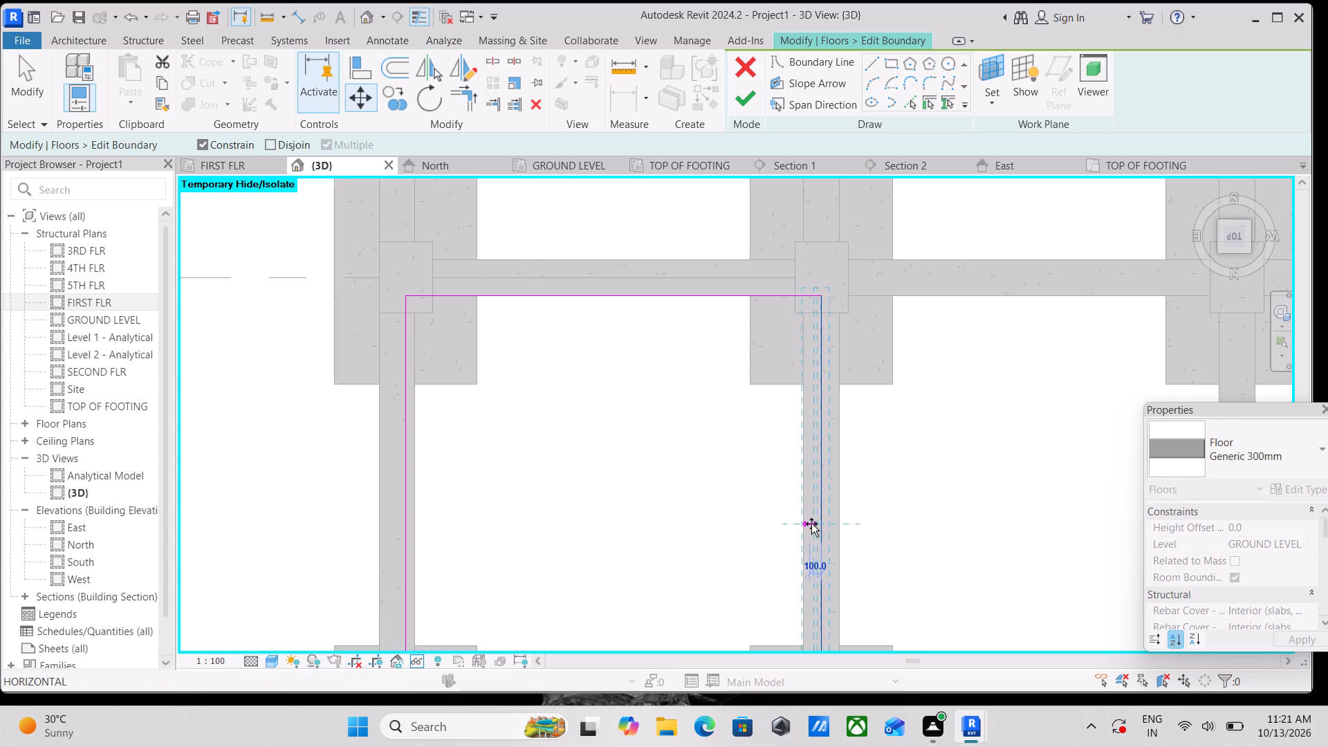
pyautogui.click(808, 524)
pyautogui.scroll(-3, 821, 479)
pyautogui.moveTo(822, 478); pyautogui.dragTo(840, 344, button='middle')
# Move the boundary line on grid 6 75 mm inward to the beam's inner face and finish the floor boundary edit.
pyautogui.click(562, 414)
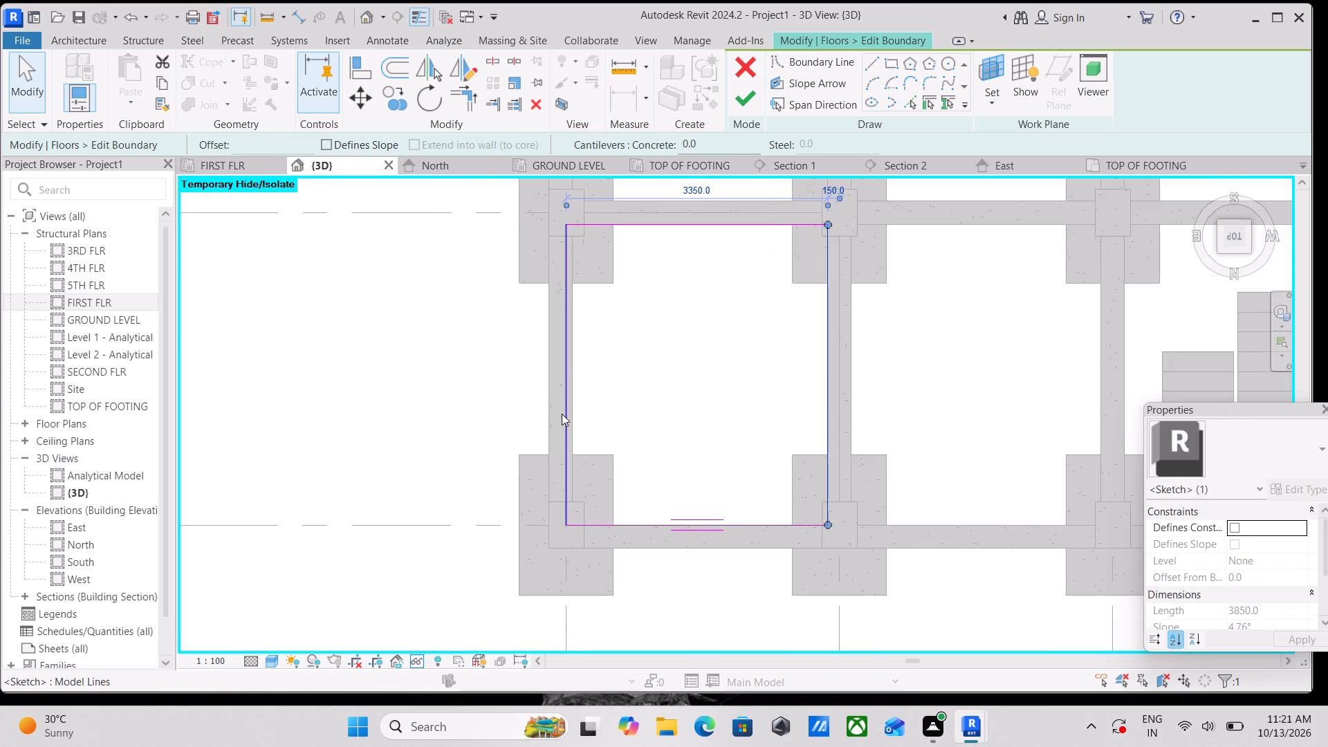
pyautogui.scroll(3, 562, 414)
pyautogui.click(352, 94)
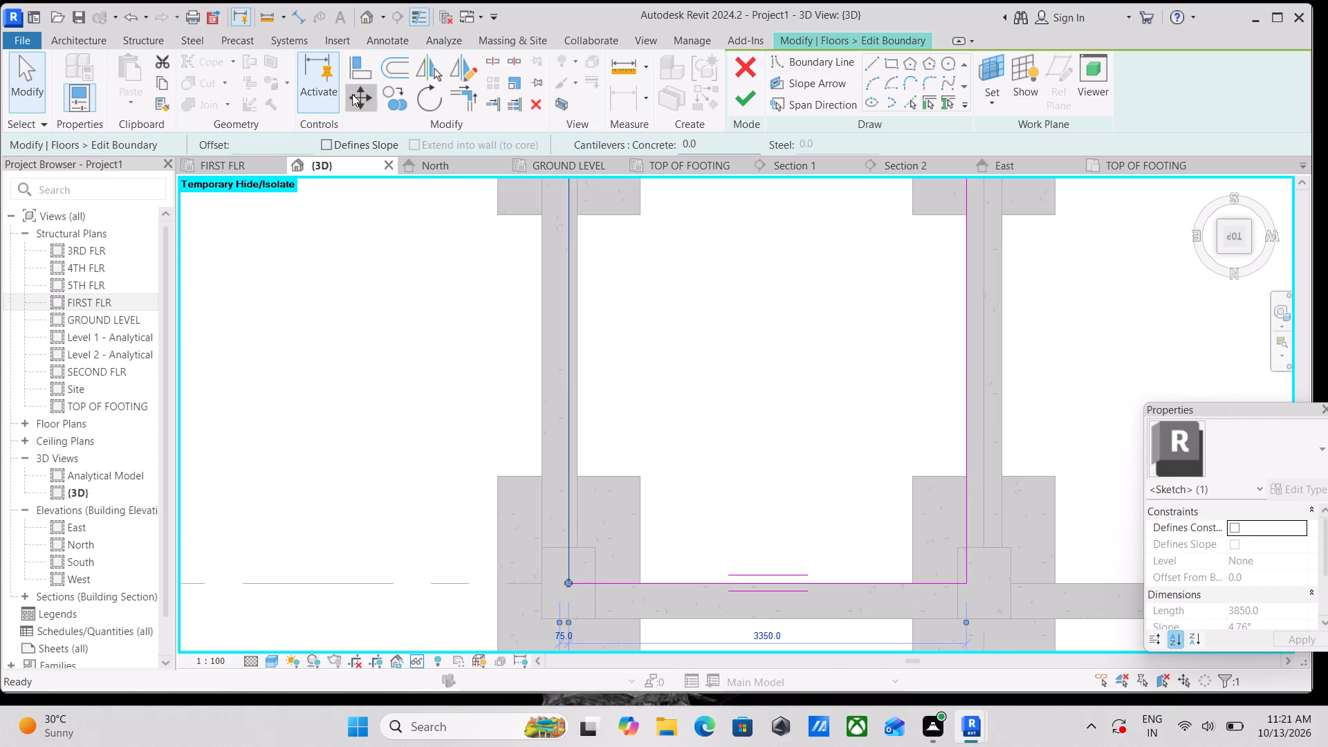
pyautogui.click(568, 377)
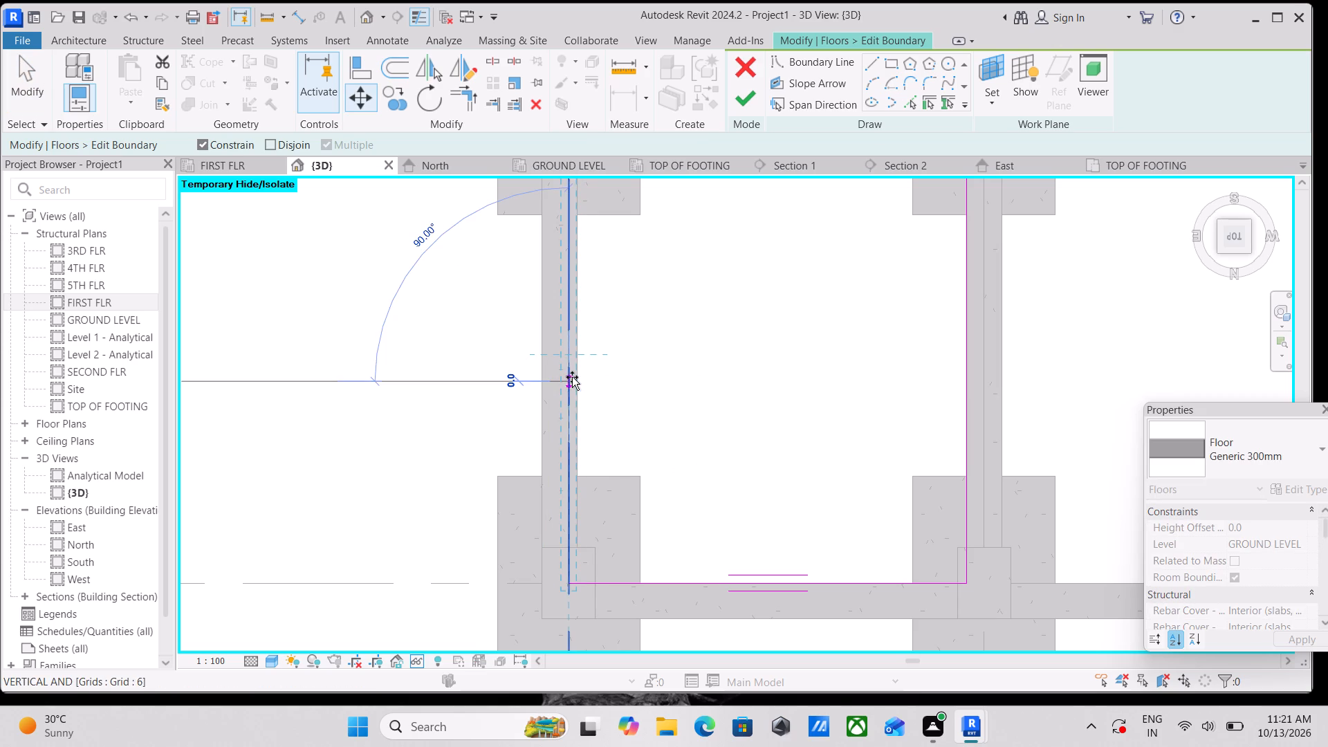
pyautogui.scroll(6, 578, 378)
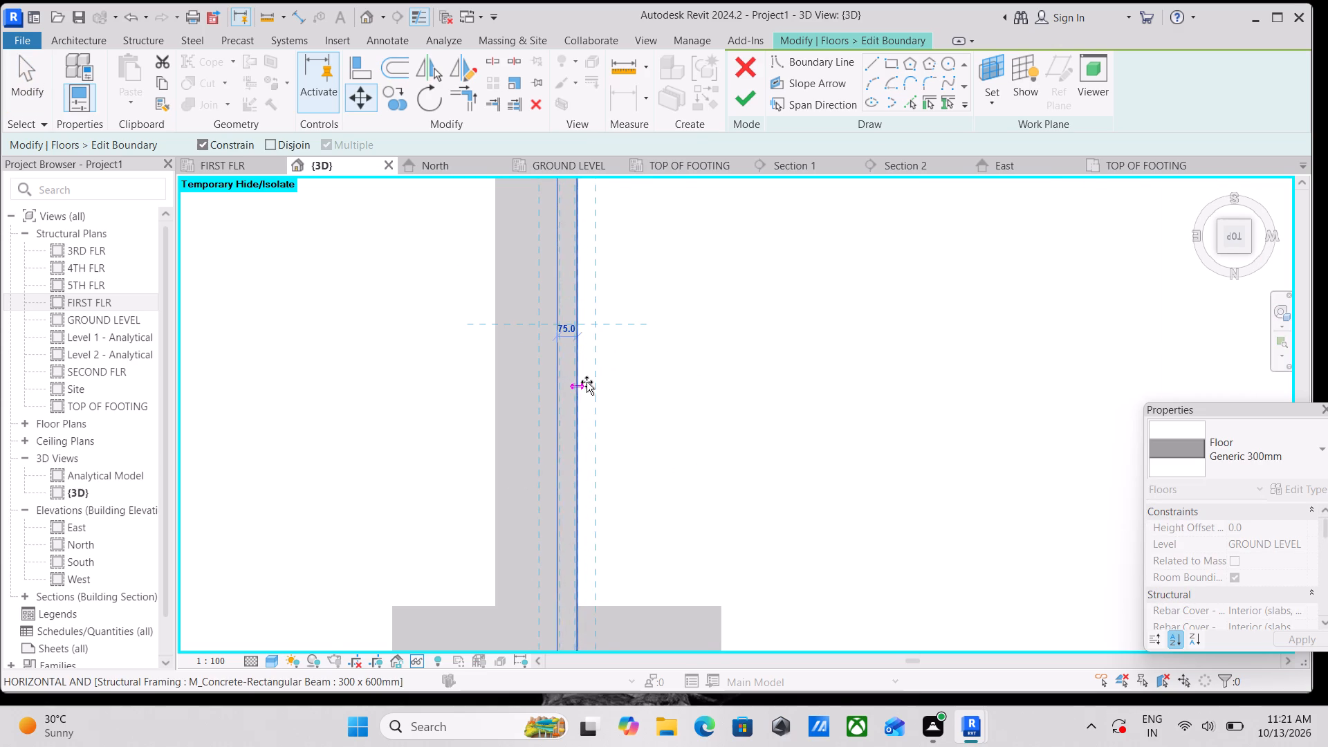
pyautogui.click(573, 380)
pyautogui.scroll(-4, 575, 380)
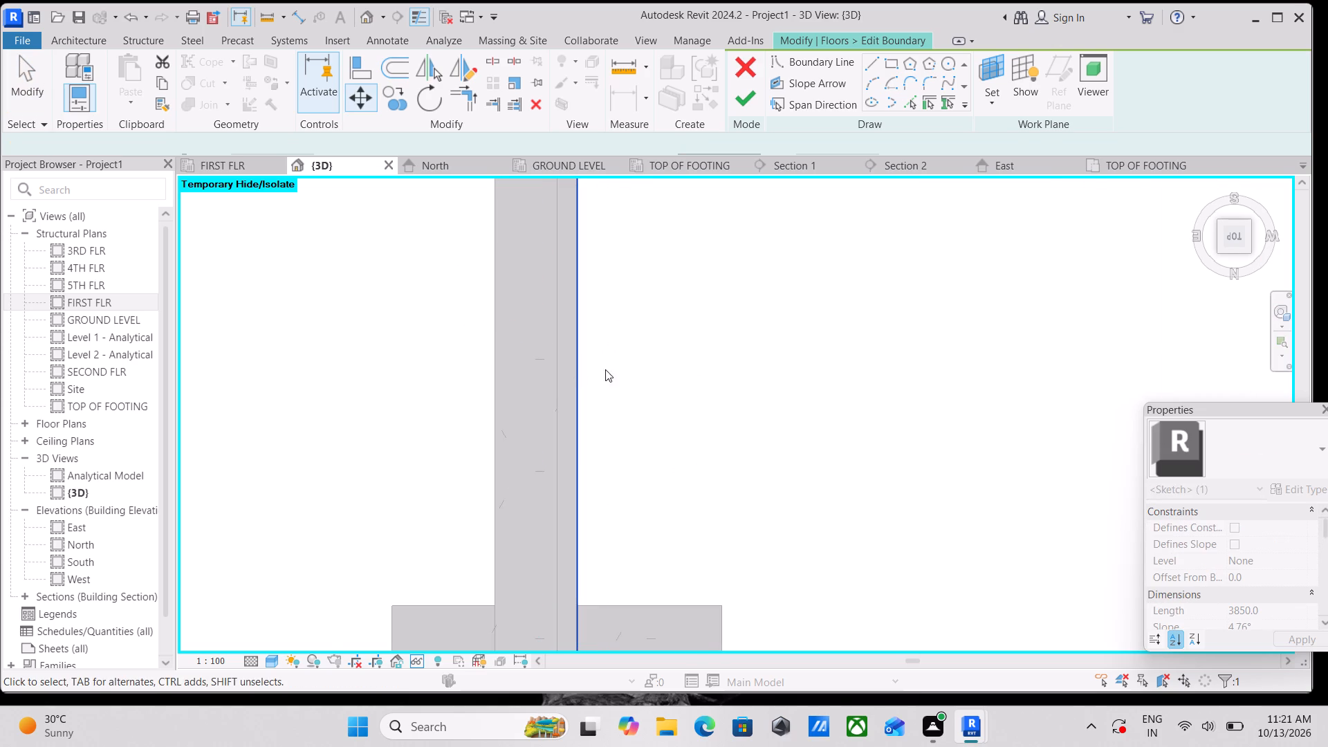
pyautogui.scroll(-8, 632, 362)
pyautogui.moveTo(658, 362); pyautogui.dragTo(608, 368, button='middle')
pyautogui.scroll(1, 608, 368)
pyautogui.scroll(3, 644, 435)
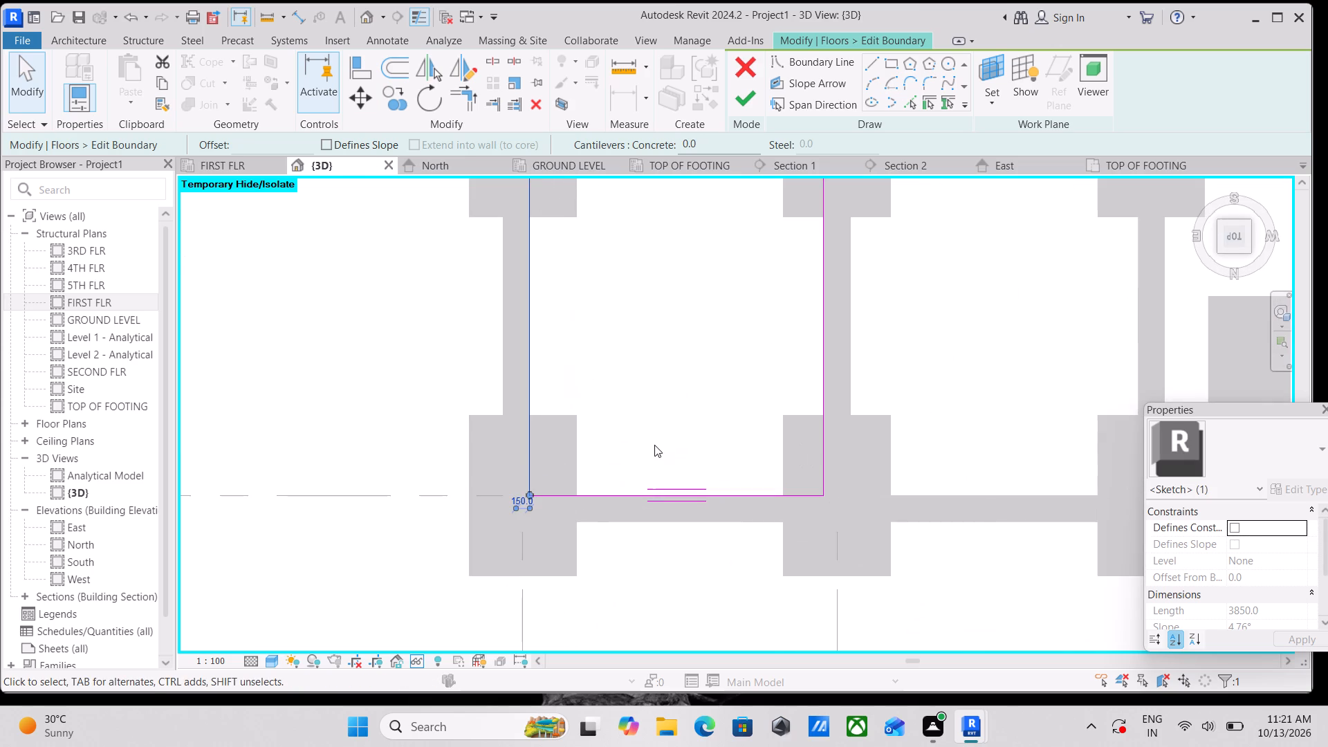
pyautogui.click(743, 97)
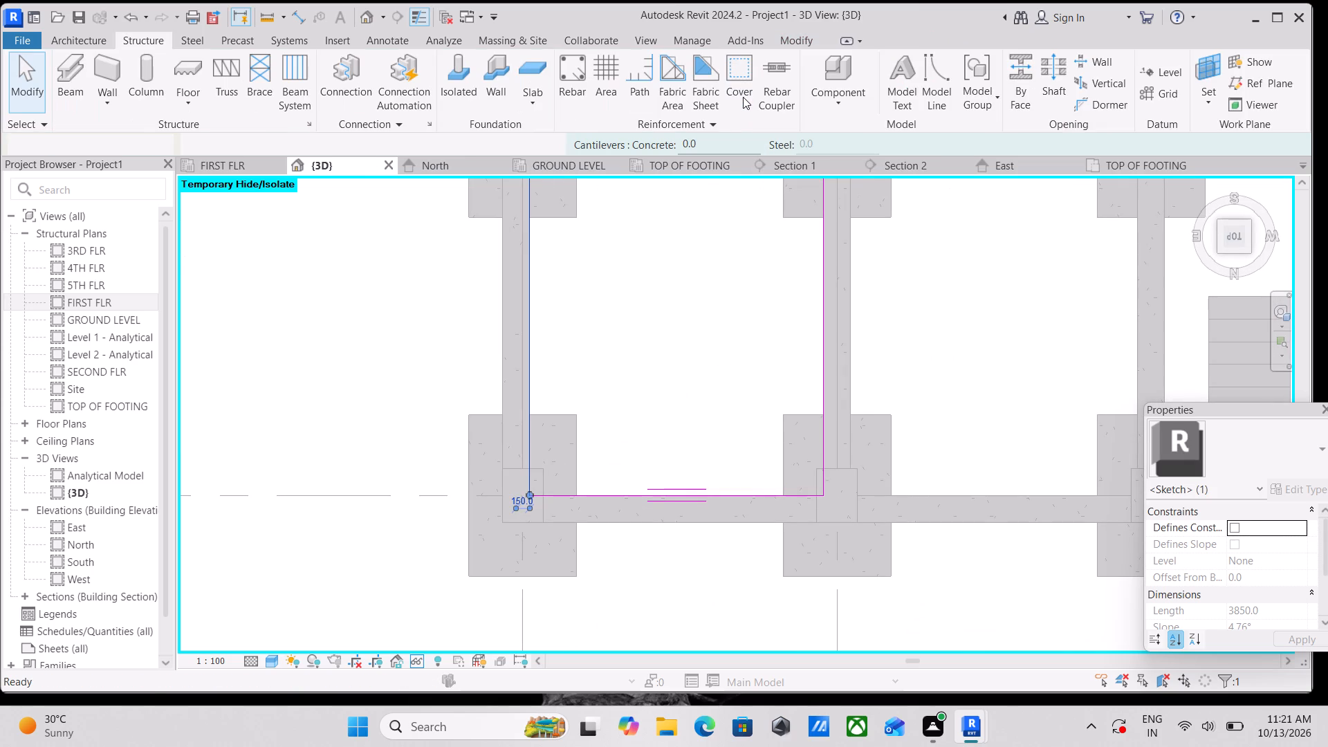
# Examine how the trimmed corner slab fits between its surrounding beams, from oblique angles and from above.
pyautogui.scroll(-2, 743, 97)
pyautogui.scroll(-1, 759, 268)
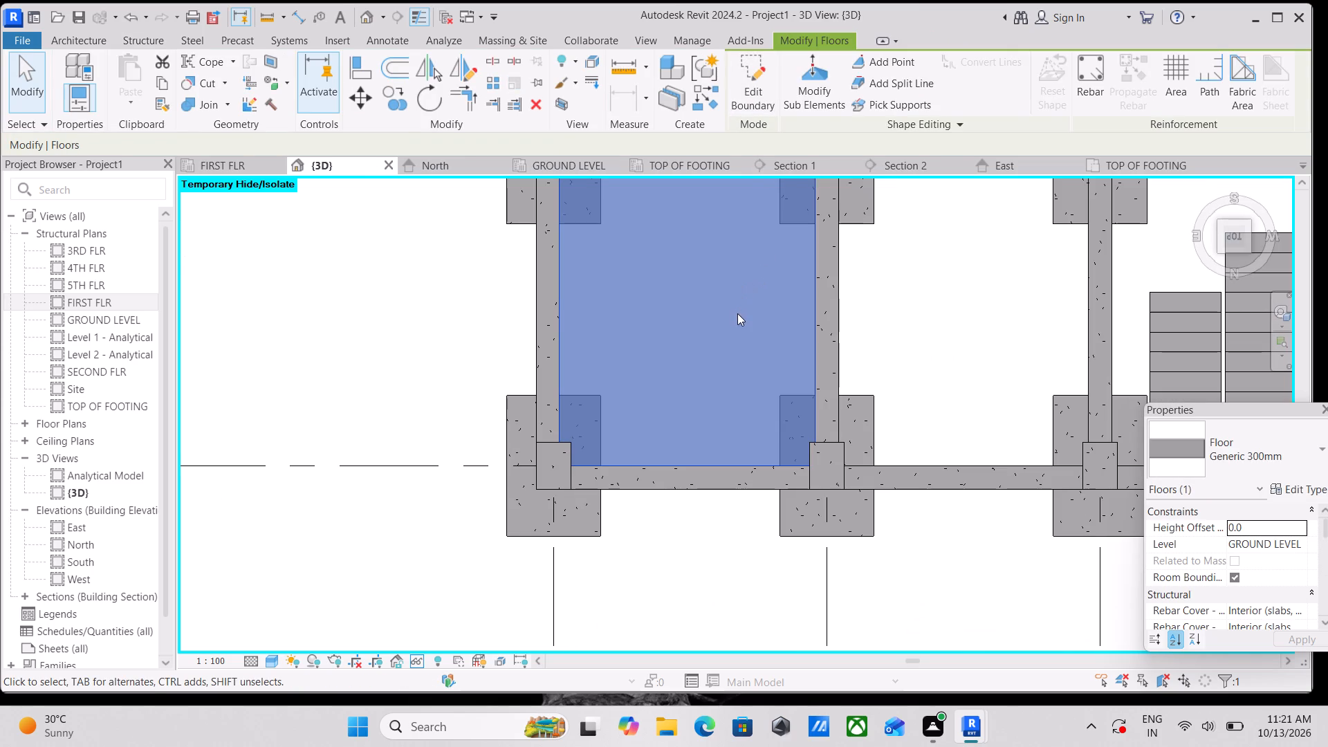
pyautogui.keyDown('shift'); pyautogui.moveTo(748, 339); pyautogui.dragTo(699, 160, button='middle'); pyautogui.keyUp('shift')
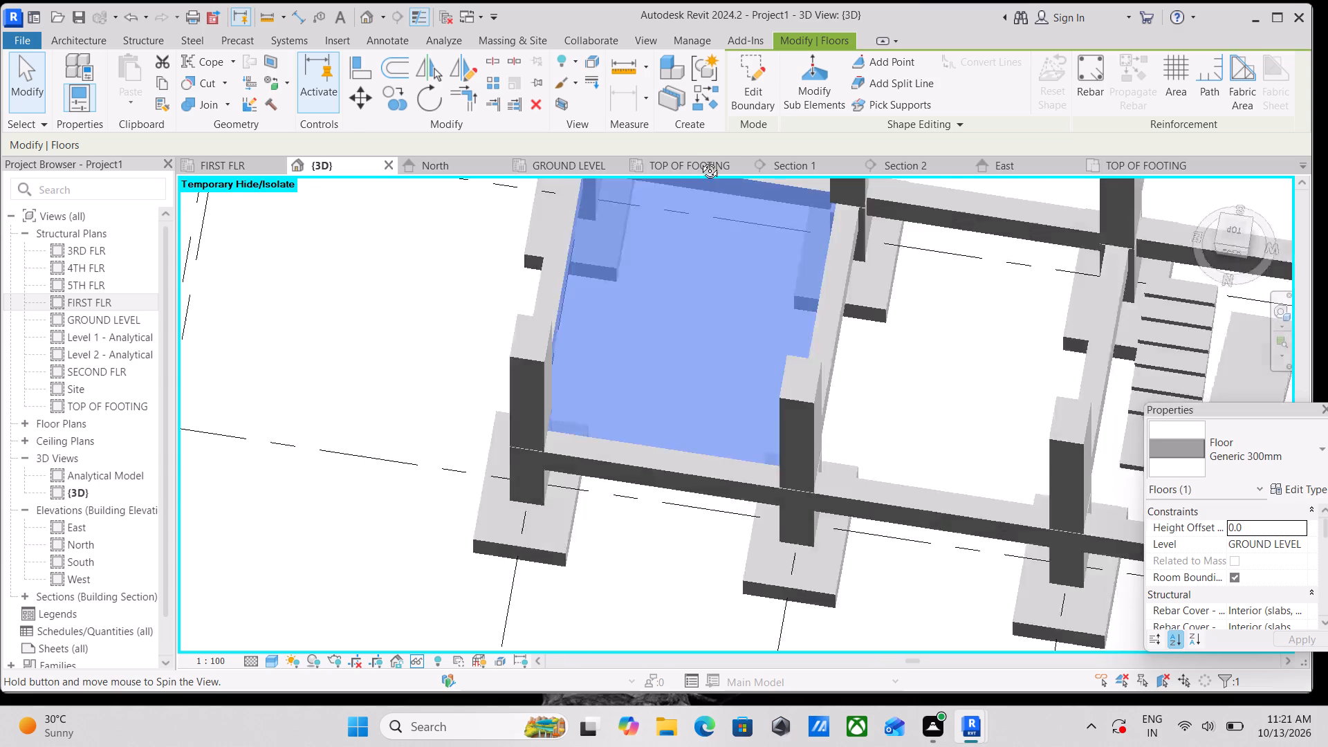
pyautogui.keyDown('shift'); pyautogui.moveTo(699, 160); pyautogui.dragTo(746, 73, button='middle'); pyautogui.keyUp('shift')
pyautogui.scroll(-4, 739, 220)
pyautogui.press('Escape')
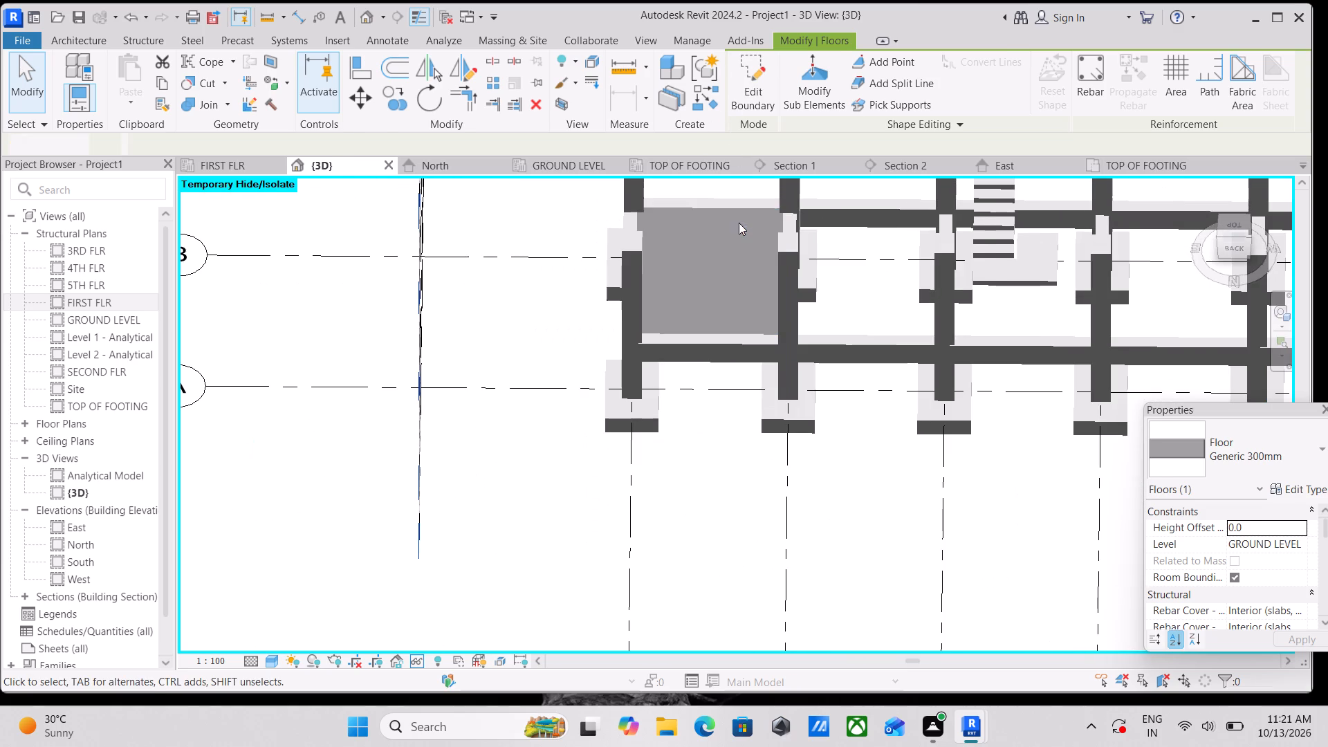
pyautogui.click(1237, 224)
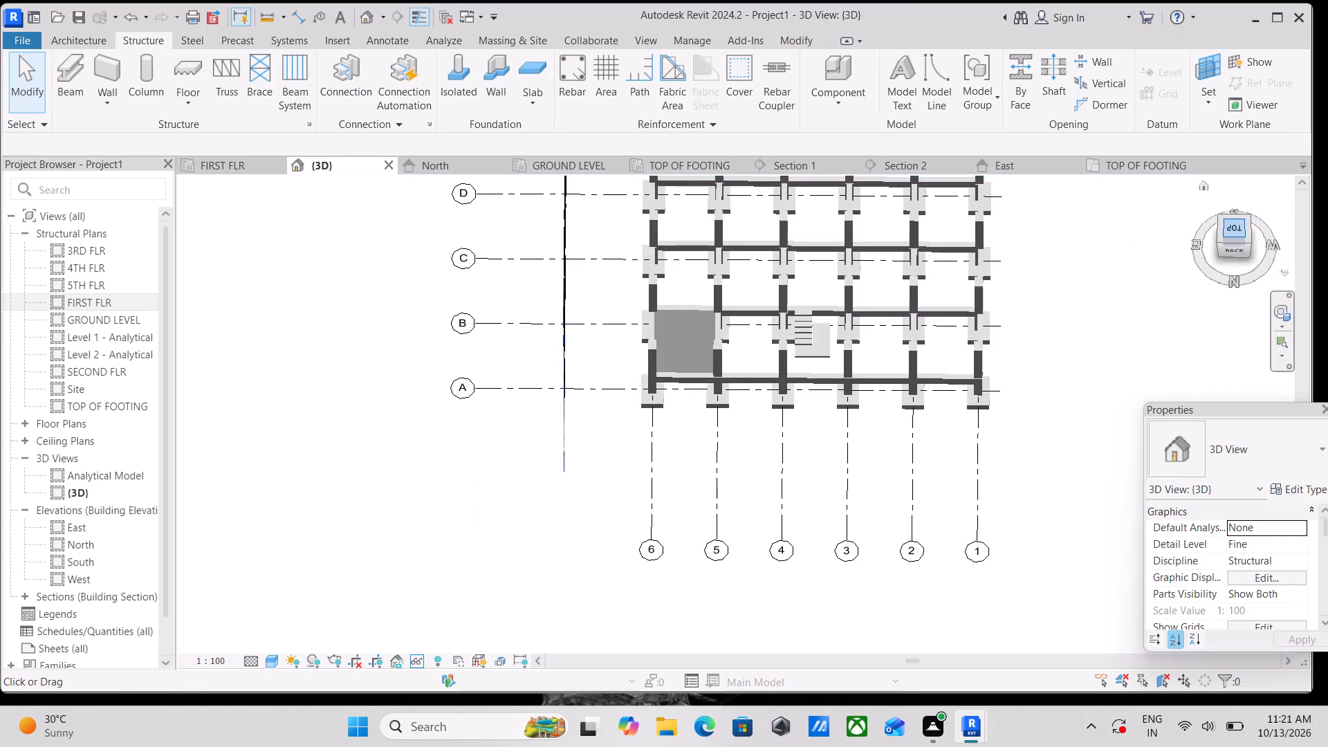
pyautogui.scroll(8, 729, 427)
pyautogui.scroll(3, 667, 548)
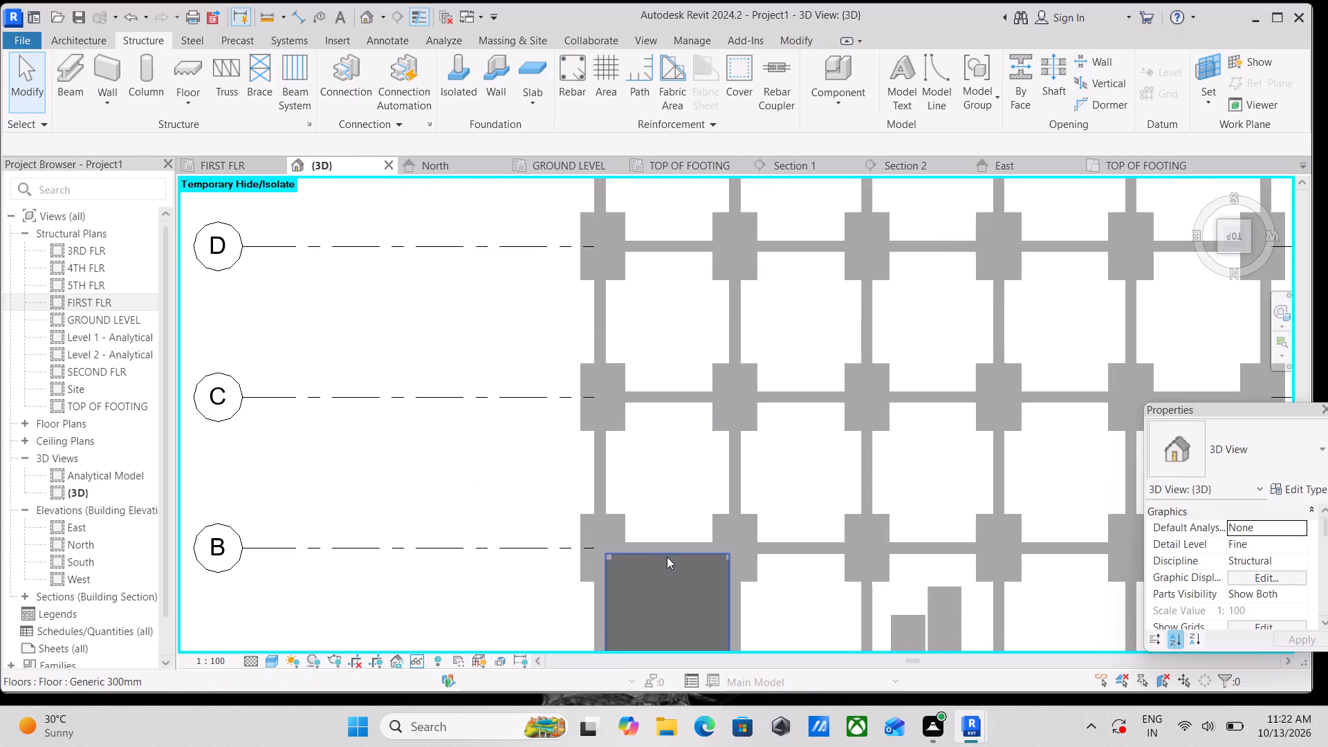
pyautogui.moveTo(667, 557); pyautogui.dragTo(674, 403, button='middle')
# Move the Generic 300mm floor from the corner bay between grids 6 and 5 into the adjacent A-B bay between grids 5 and 4.
pyautogui.click(679, 400)
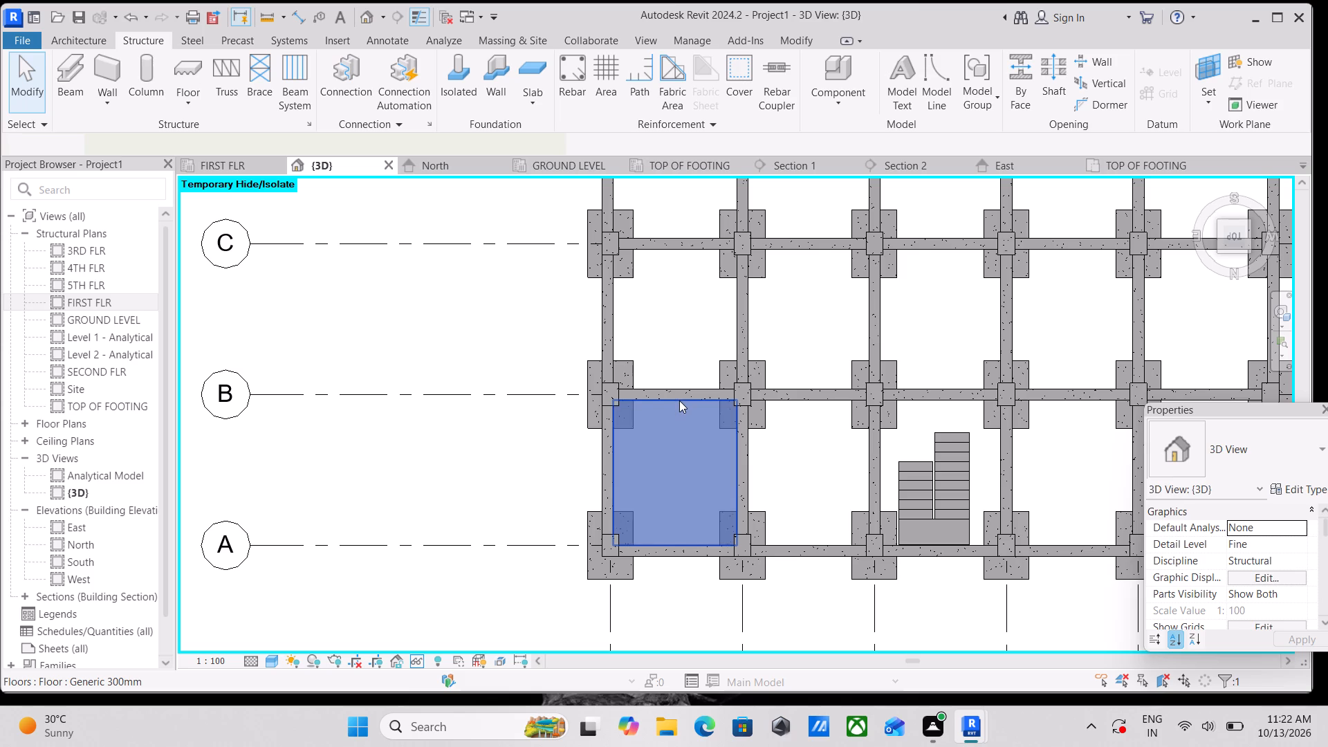
pyautogui.press('c')
pyautogui.press('o')
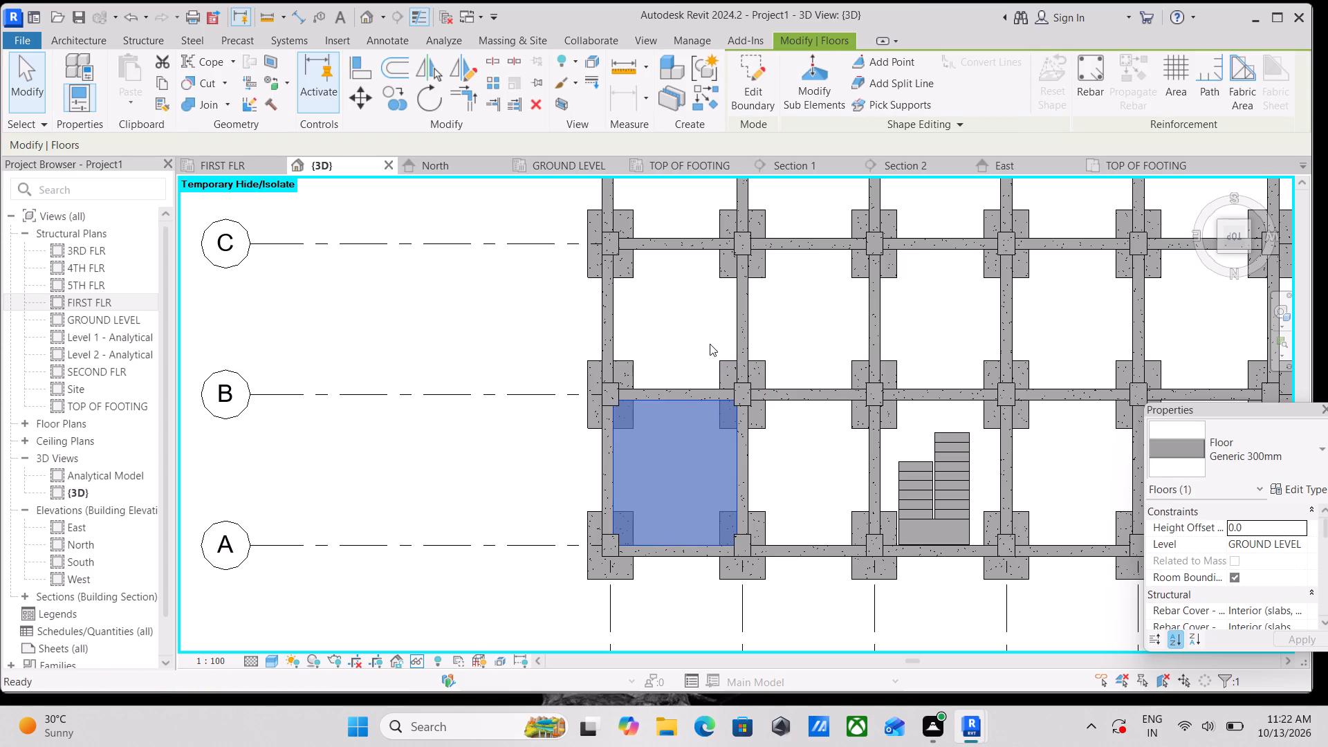
pyautogui.press('Return')
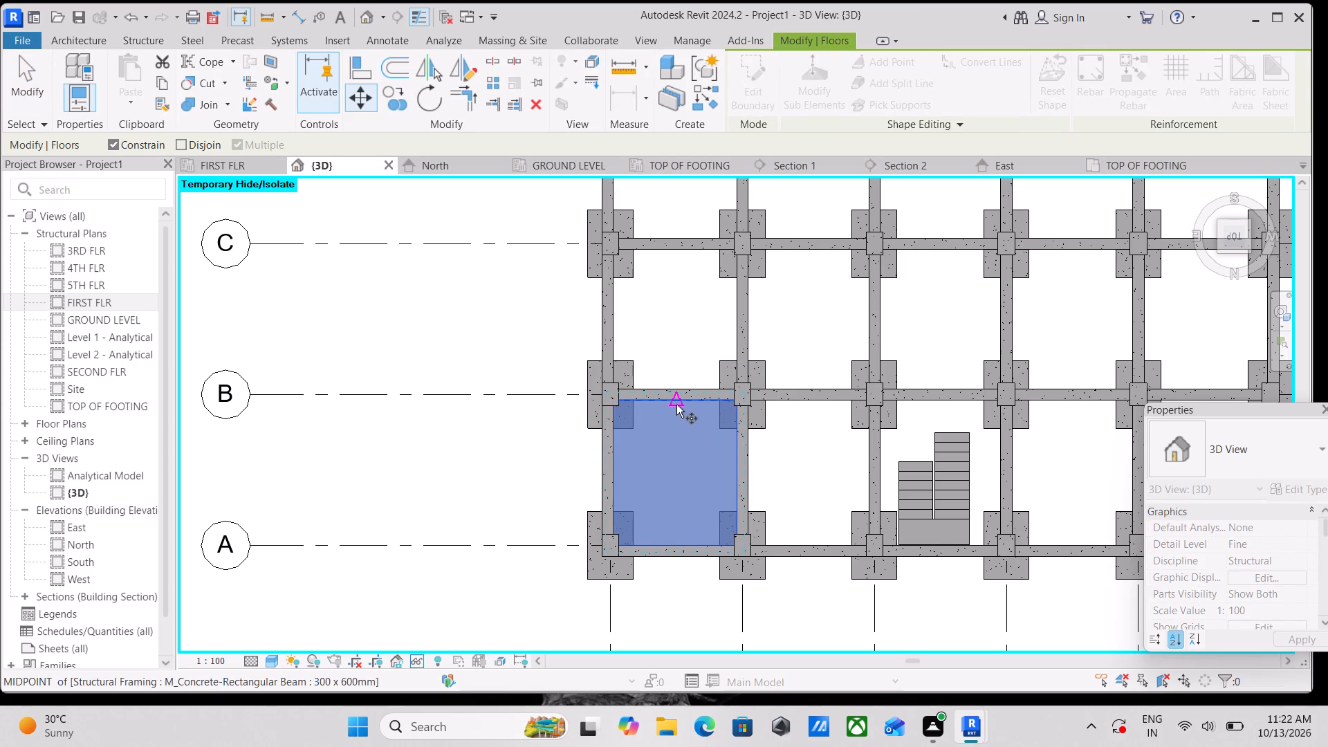
pyautogui.click(676, 405)
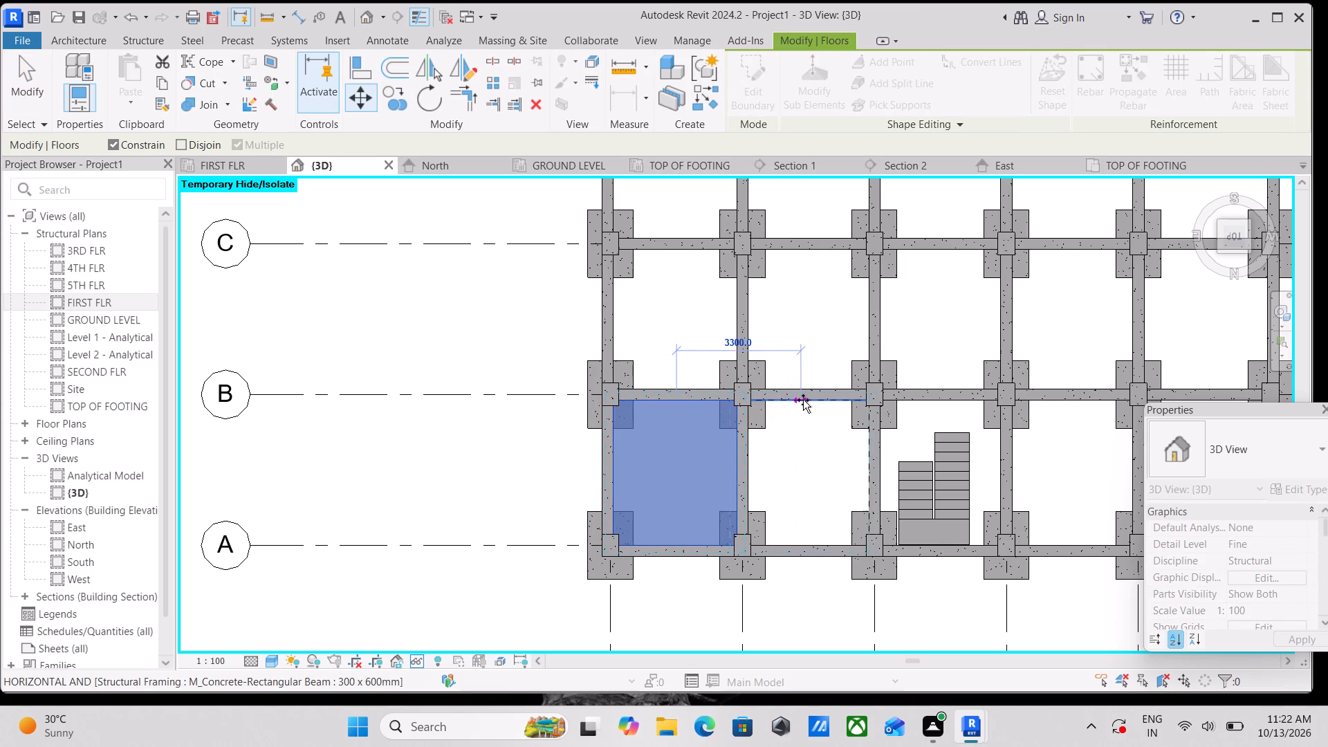
pyautogui.click(809, 400)
pyautogui.moveTo(809, 400); pyautogui.dragTo(785, 400, button='middle')
# Copy the Generic 300mm floor 3500 mm from the A-B bay between grids 5 and 4 into the corner bay between grids 6 and 5.
pyautogui.scroll(1, 655, 438)
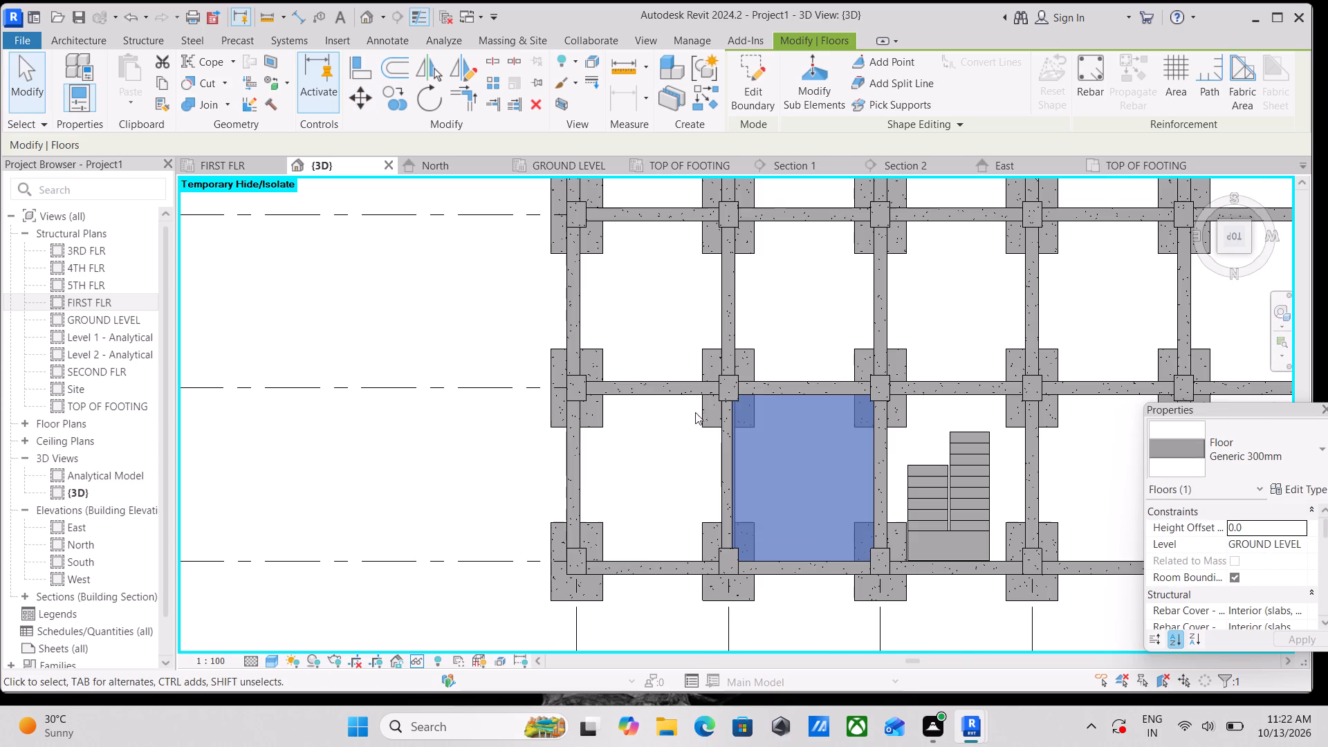
pyautogui.click(407, 94)
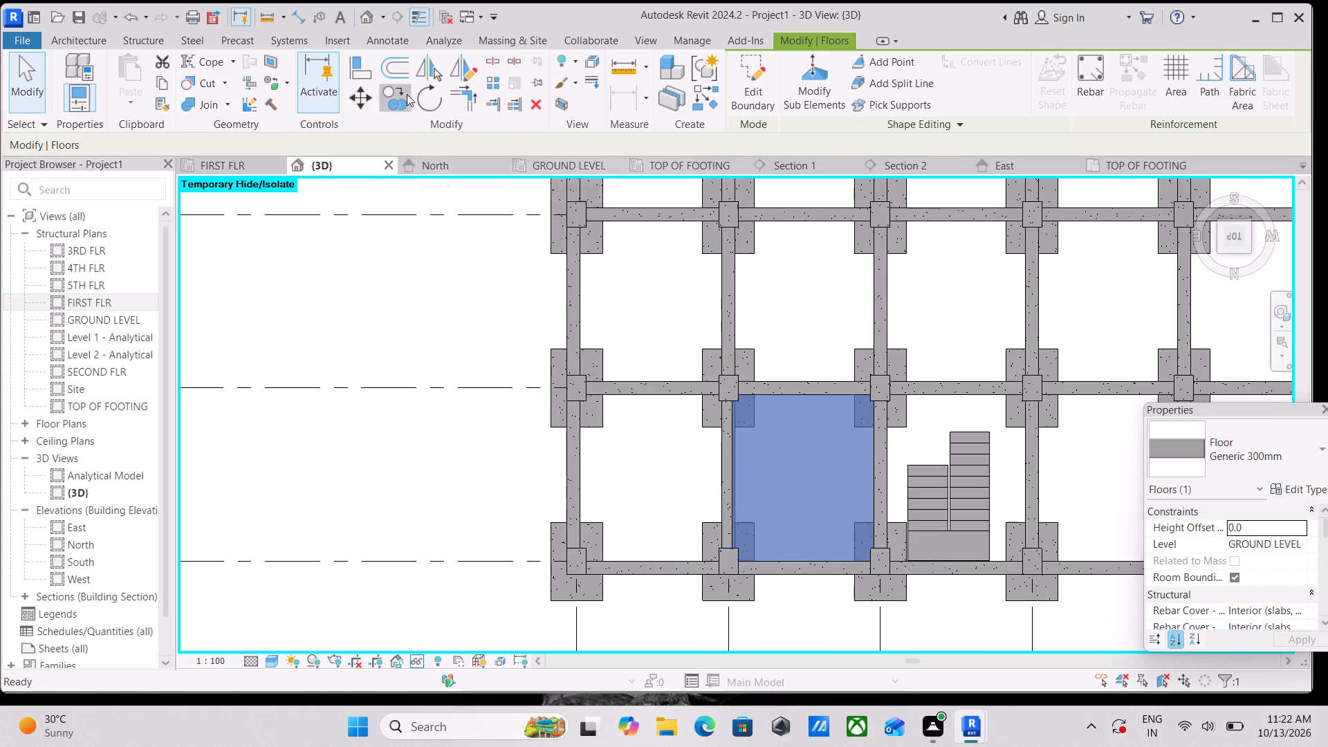
pyautogui.click(806, 394)
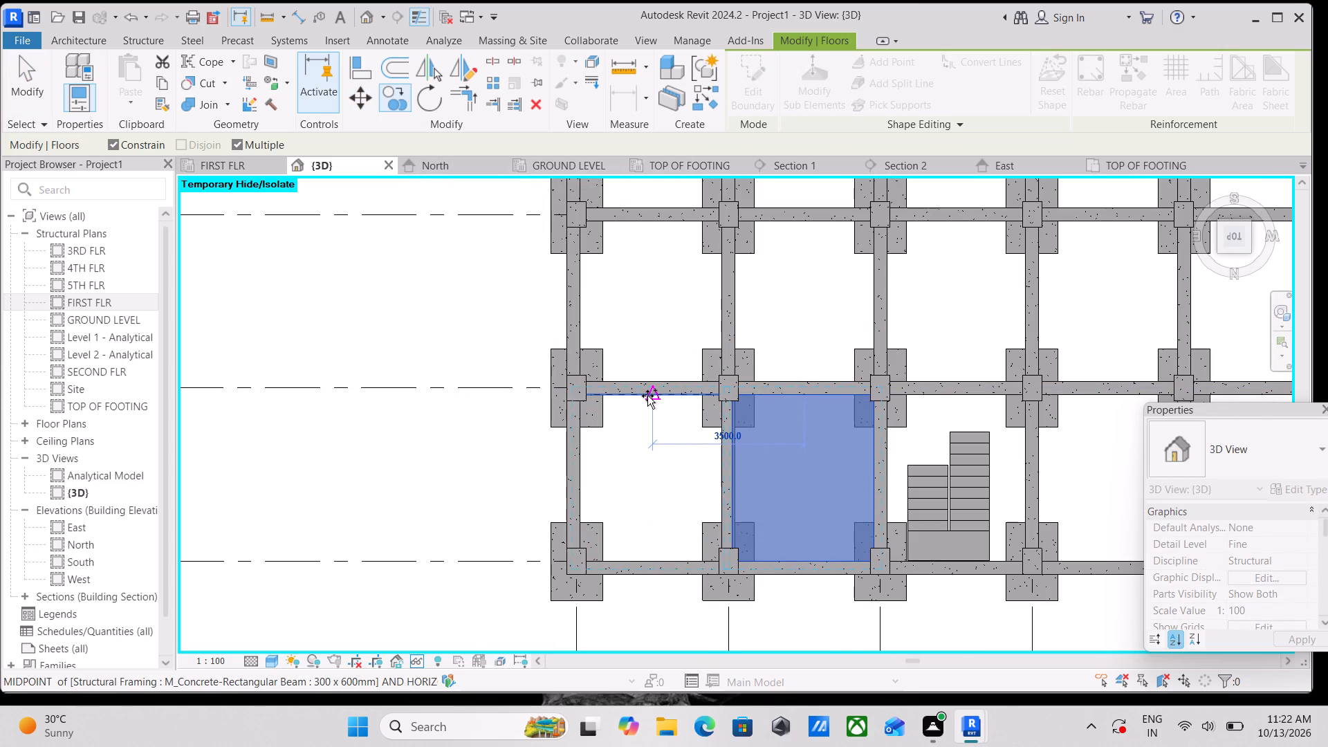
pyautogui.click(647, 396)
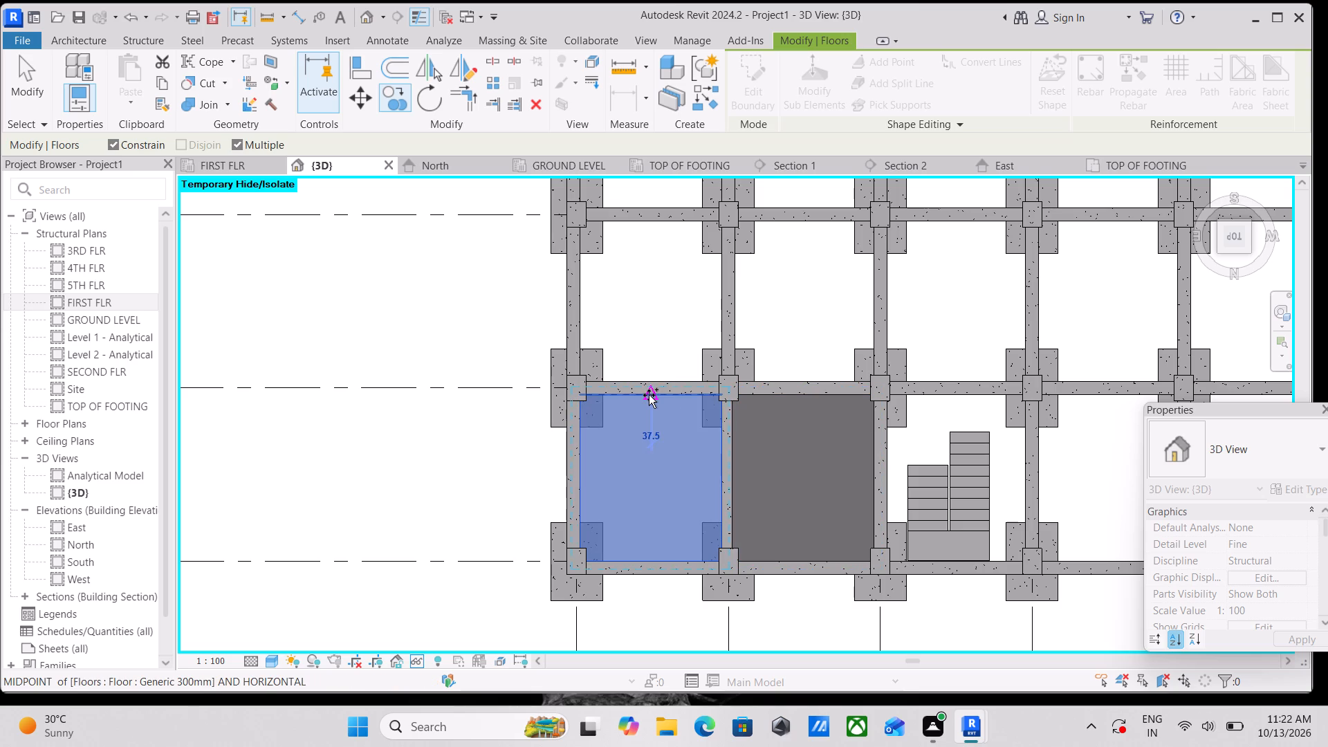
pyautogui.scroll(-2, 649, 395)
pyautogui.press('Escape')
pyautogui.scroll(-2, 714, 425)
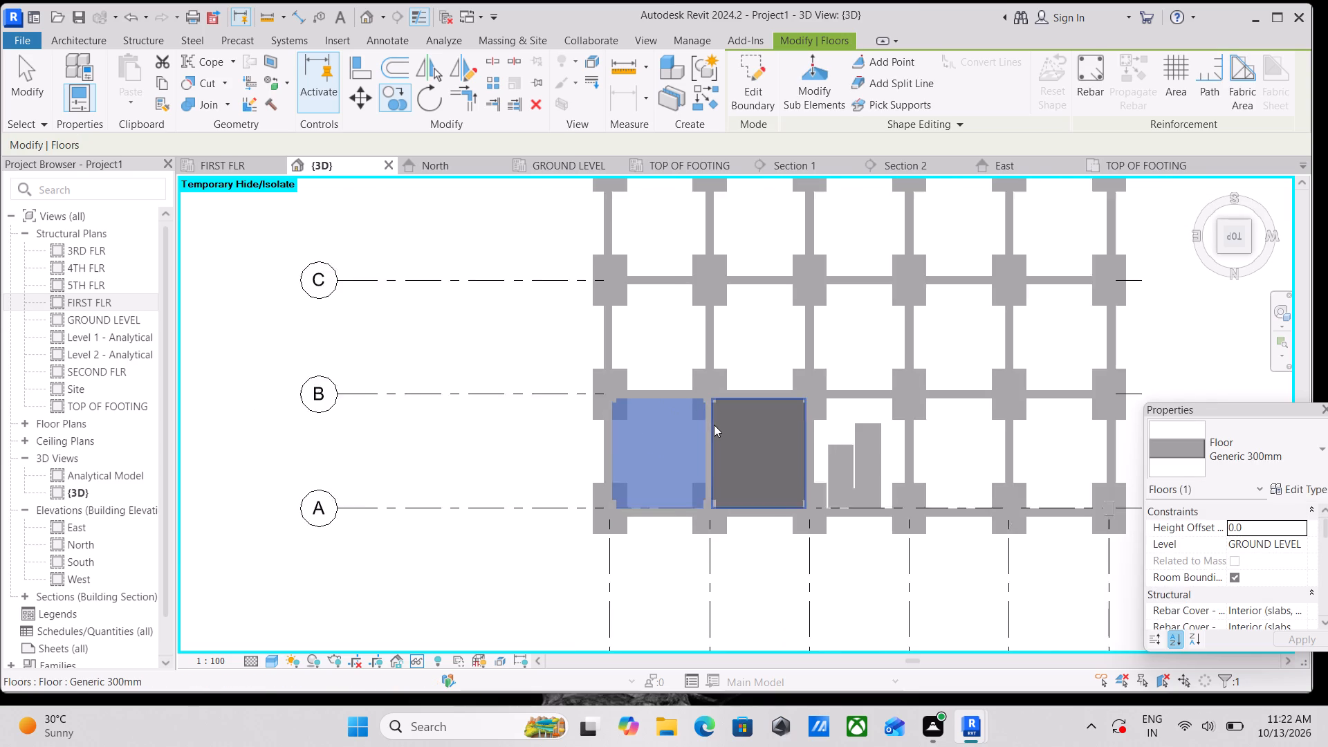
pyautogui.moveTo(714, 425); pyautogui.dragTo(655, 416, button='middle')
pyautogui.scroll(8, 690, 401)
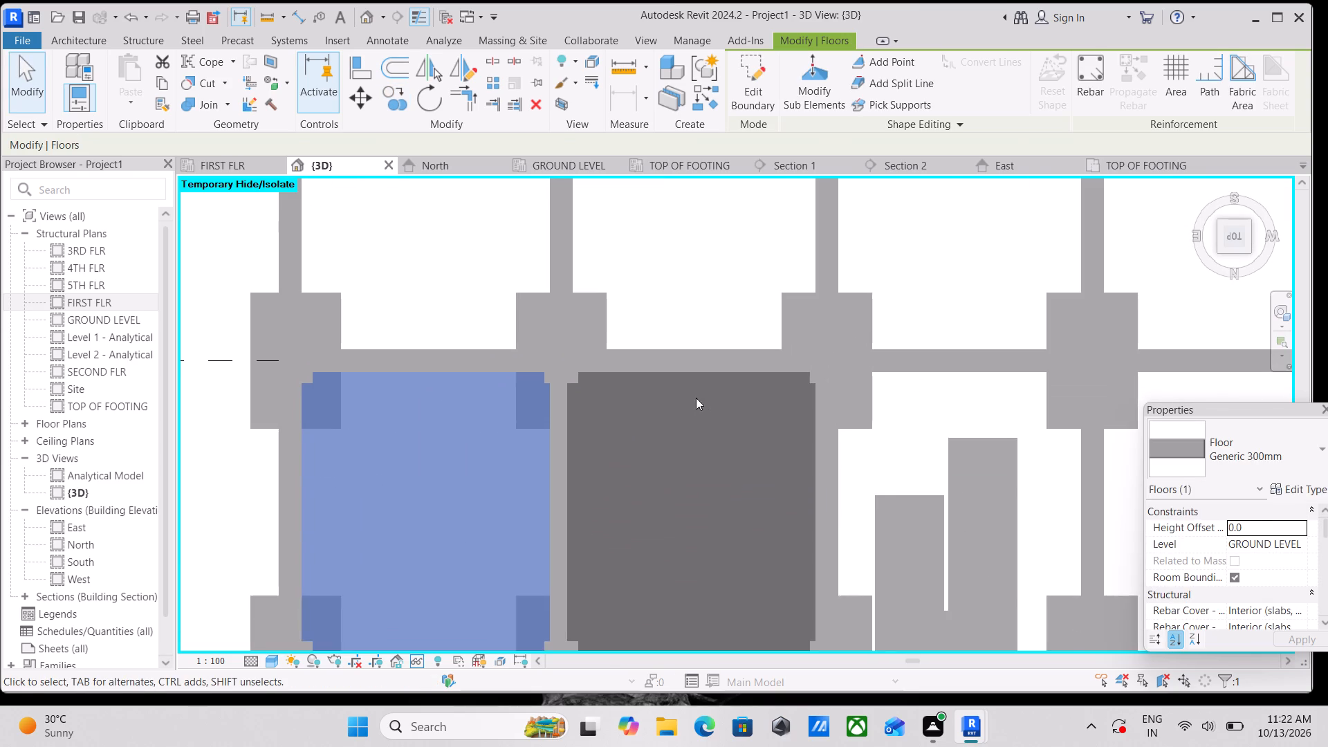
pyautogui.press('Escape')
# Copy the floor between grids 5 and 4 into the remaining three A-B bays up to grid 1, including the stair bay.
pyautogui.scroll(1, 689, 376)
pyautogui.click(790, 375)
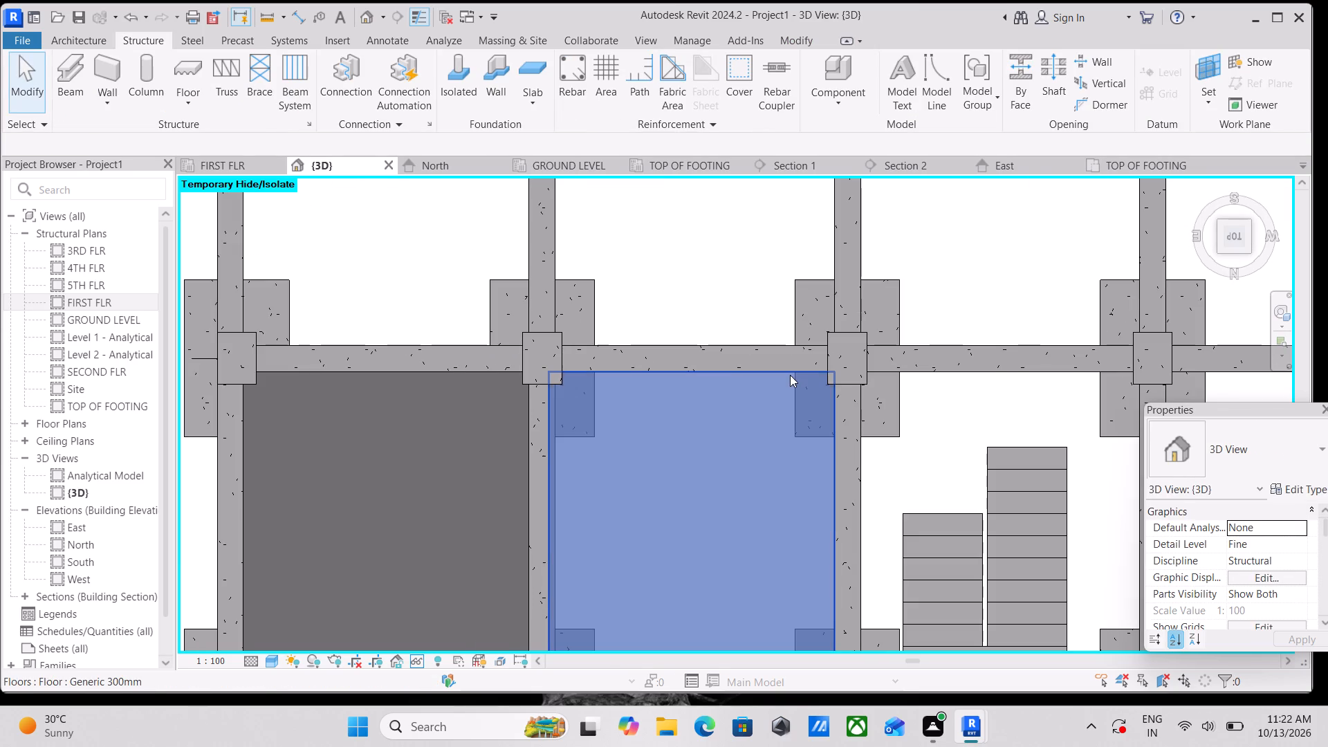
pyautogui.press('c')
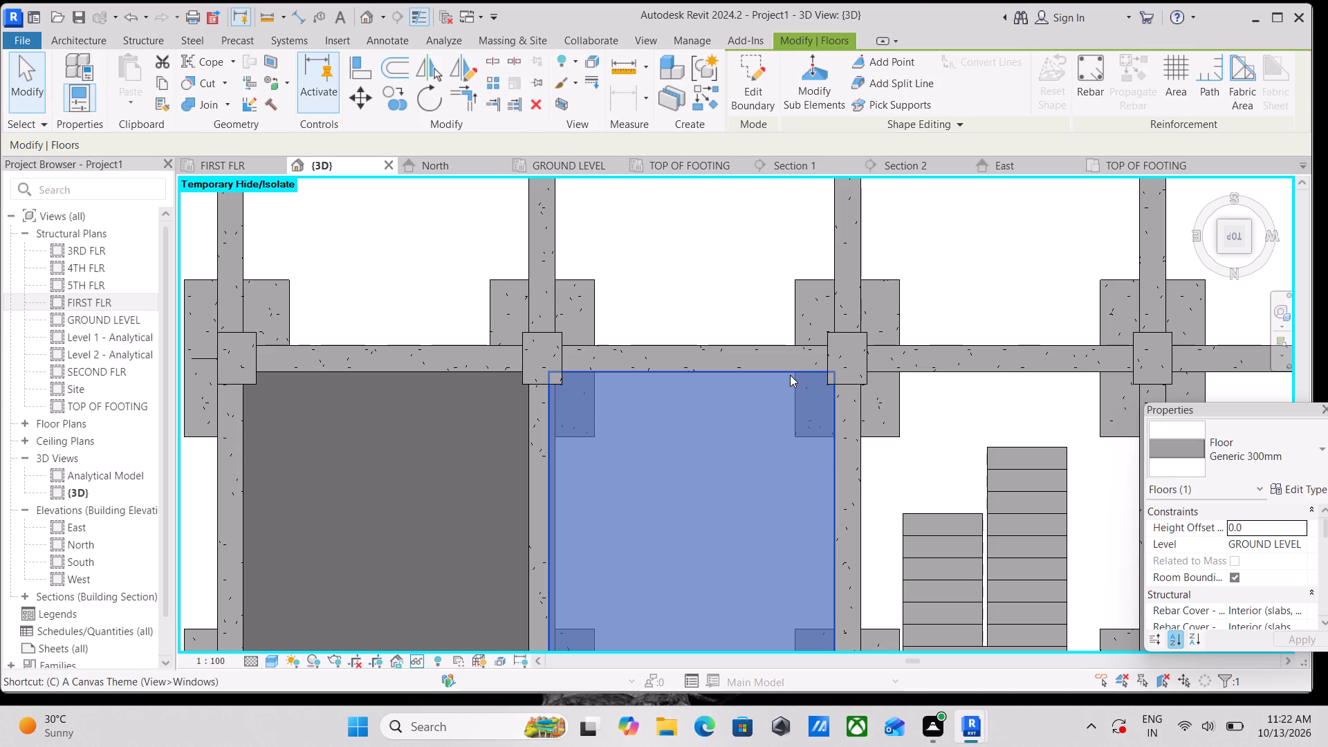
pyautogui.press('o')
pyautogui.press('Escape')
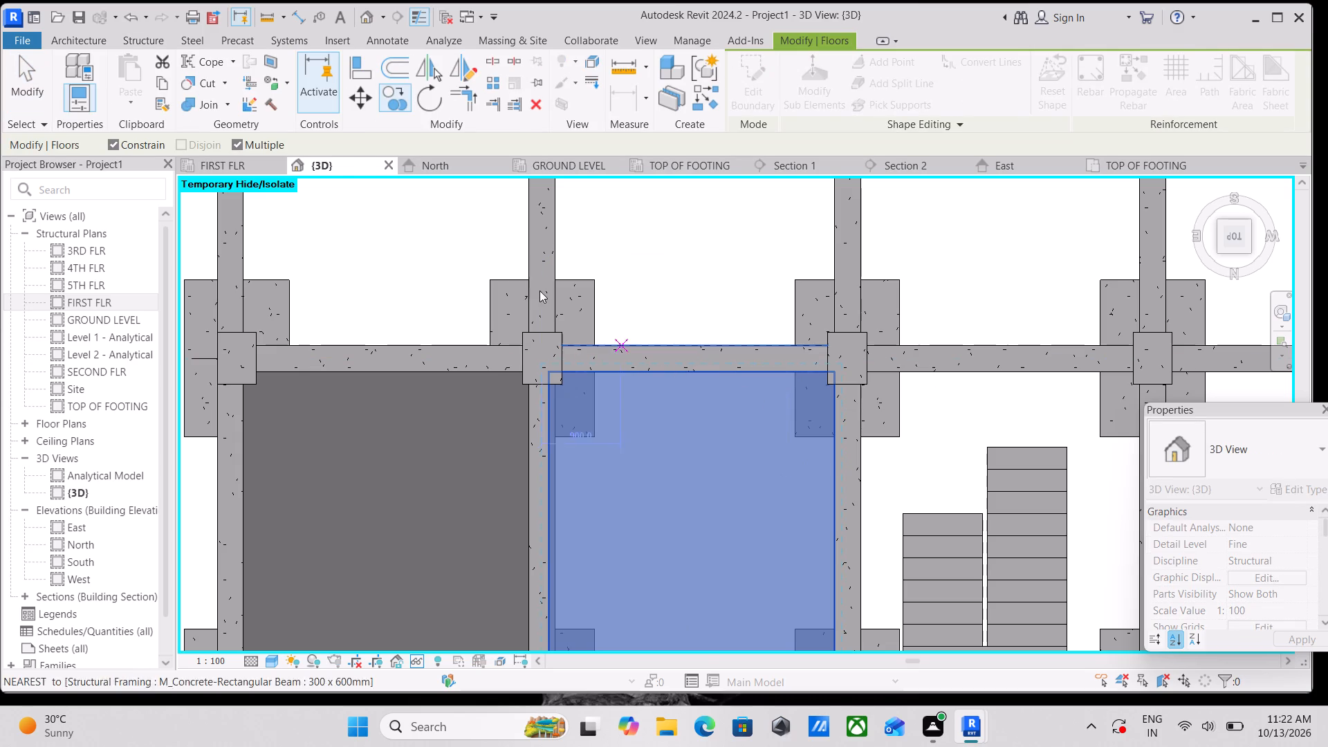
pyautogui.click(380, 98)
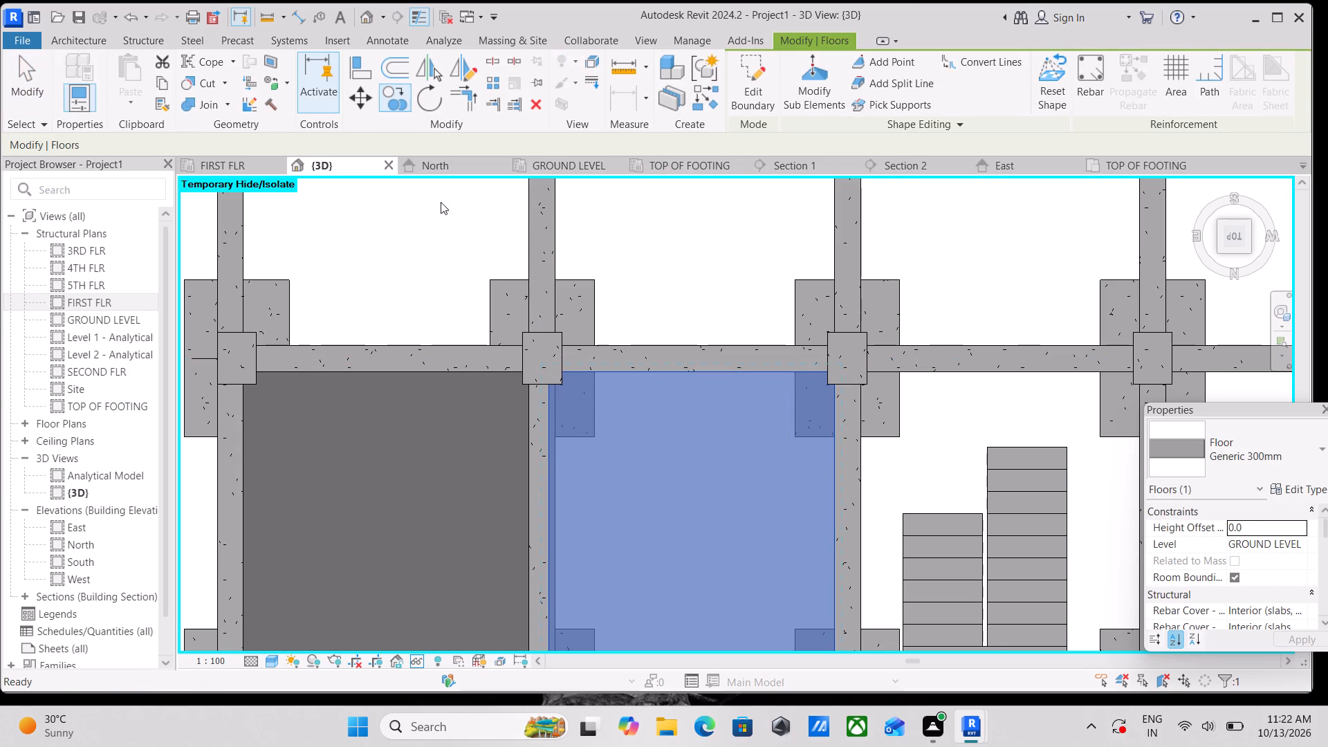
pyautogui.click(693, 370)
pyautogui.moveTo(768, 373); pyautogui.dragTo(535, 377, button='middle')
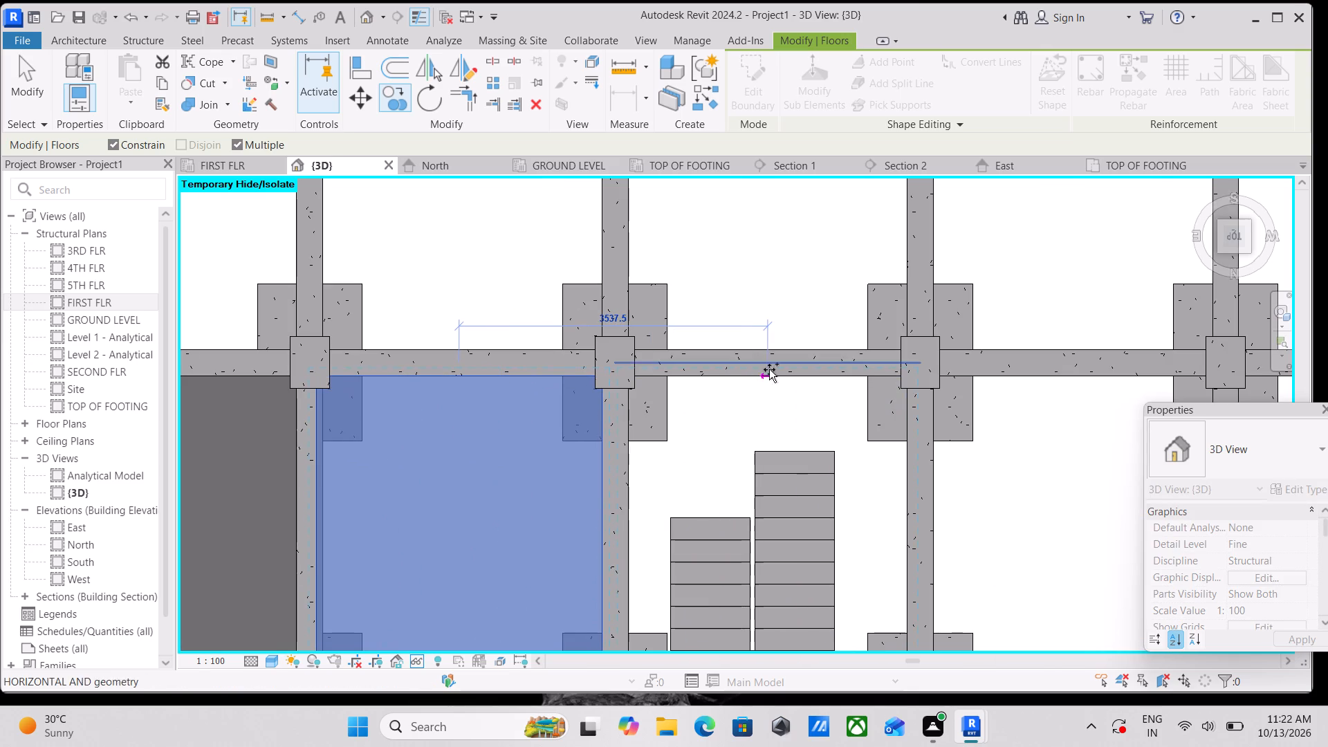
pyautogui.click(768, 374)
pyautogui.scroll(-1, 768, 374)
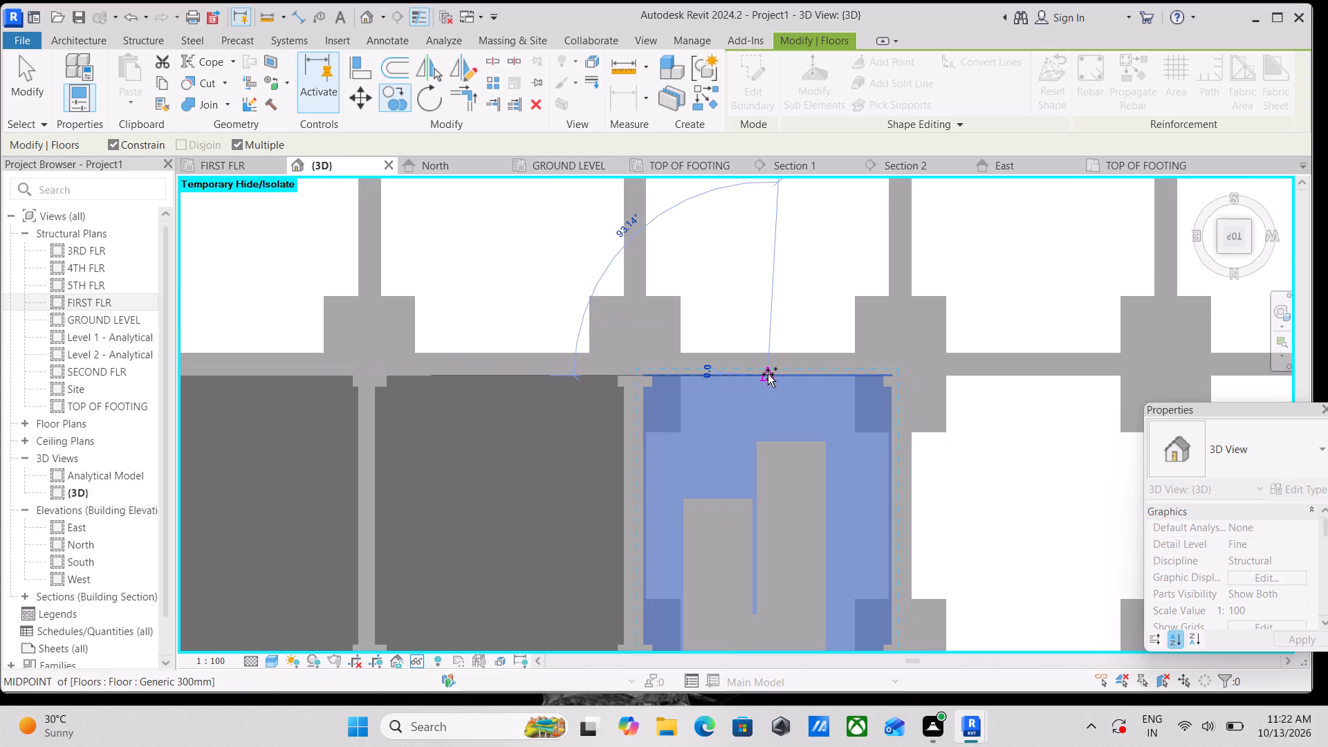
pyautogui.moveTo(768, 374); pyautogui.dragTo(548, 351, button='middle')
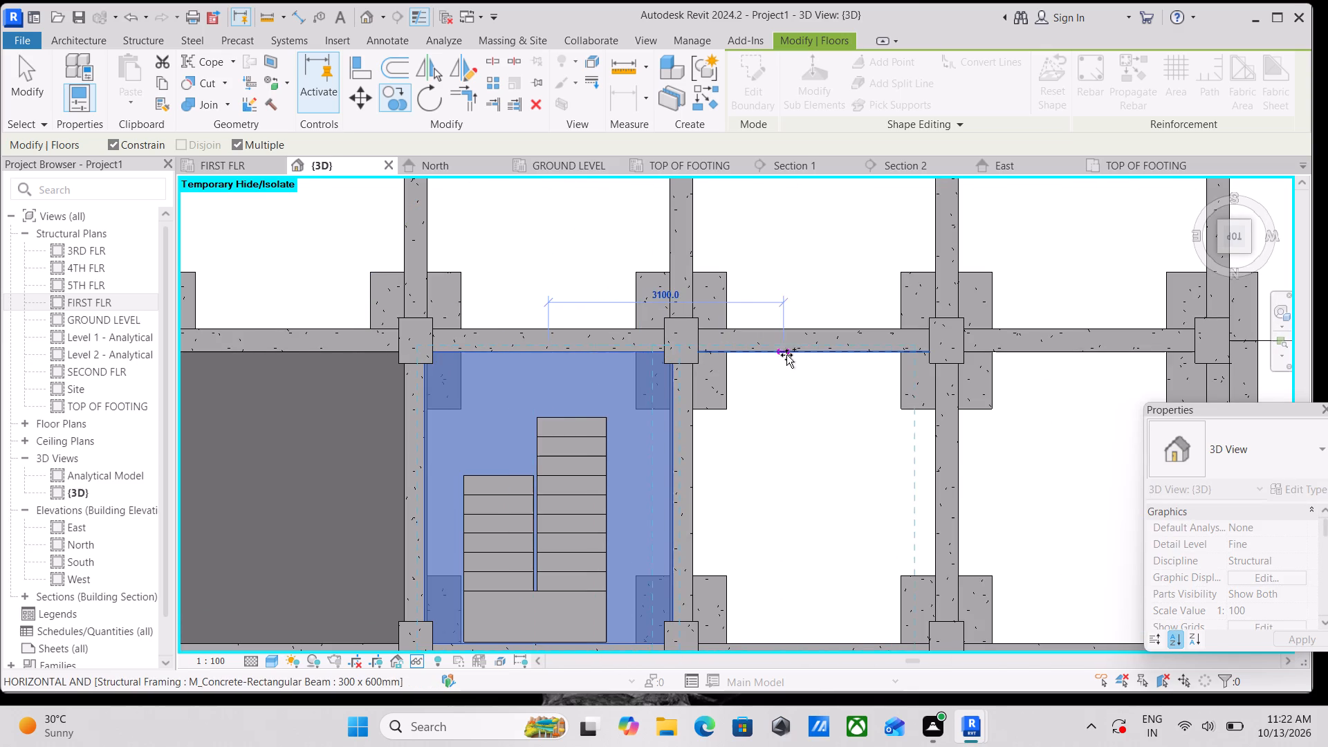
pyautogui.click(818, 351)
pyautogui.scroll(-2, 818, 351)
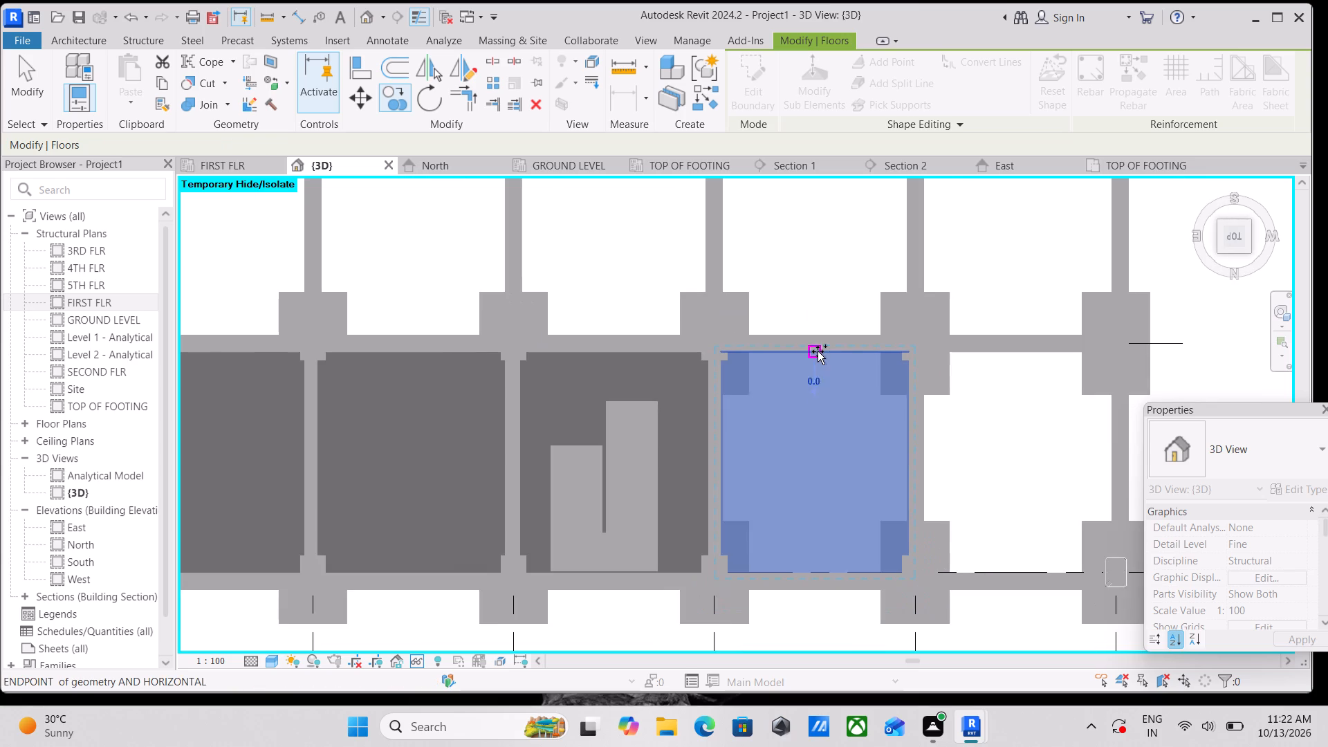
pyautogui.moveTo(818, 351); pyautogui.dragTo(589, 343, button='middle')
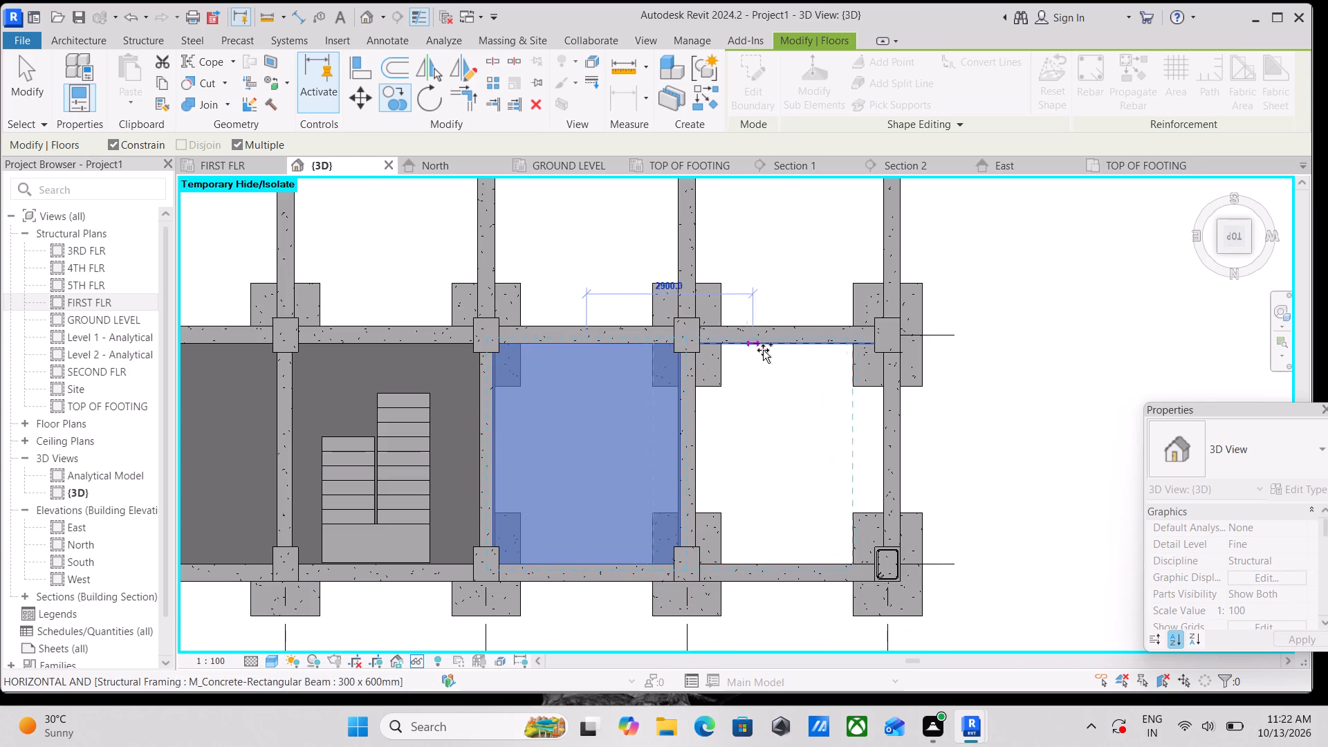
pyautogui.click(793, 343)
pyautogui.scroll(-4, 793, 343)
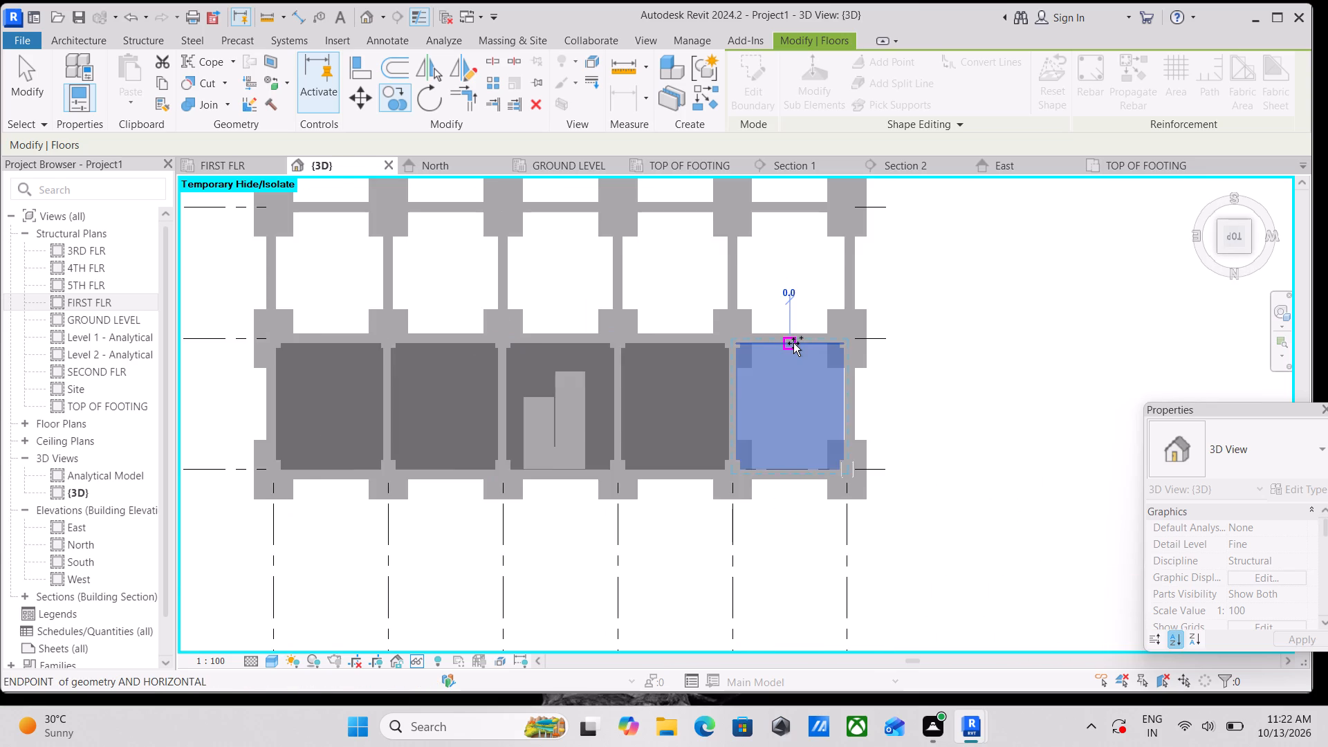
# Continue the multiple copy into all five B-C bays, working from grids 2-1 across to grids 6-5.
pyautogui.scroll(-9, 793, 343)
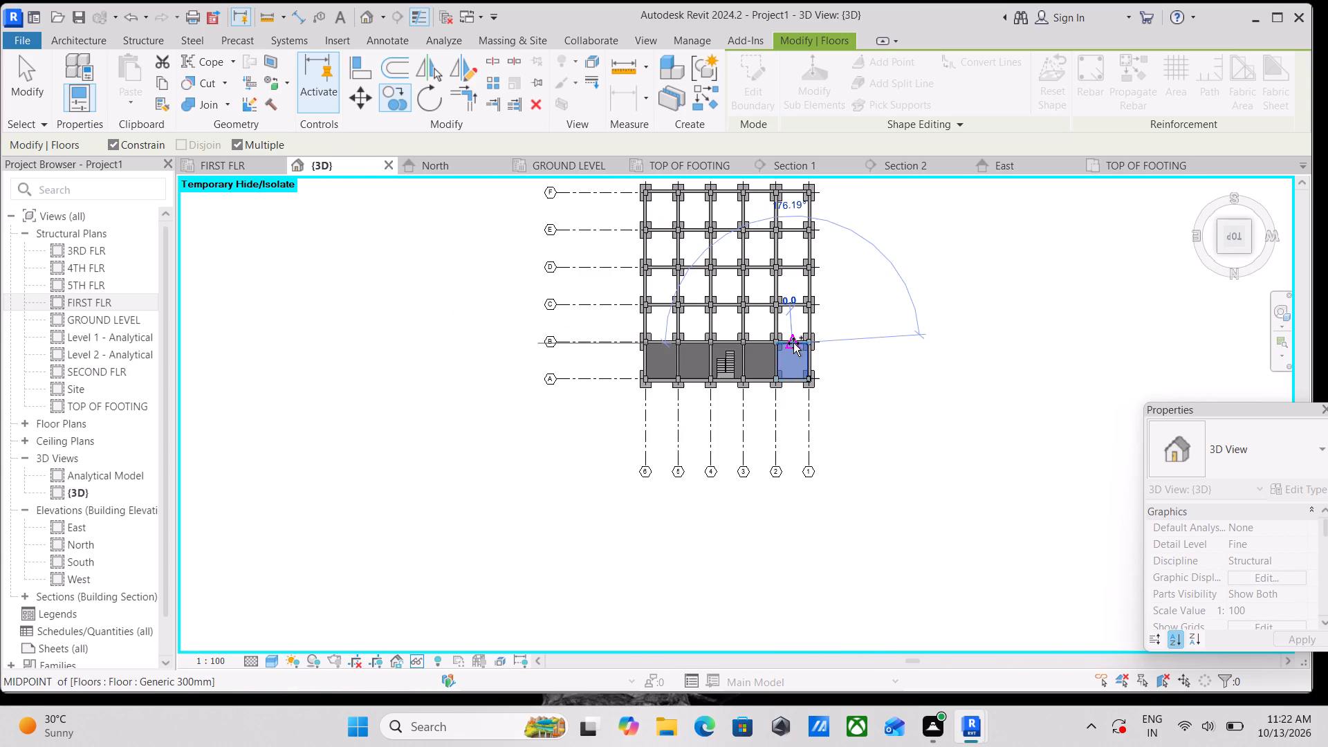
pyautogui.scroll(7, 793, 343)
pyautogui.moveTo(792, 286); pyautogui.dragTo(791, 307, button='middle')
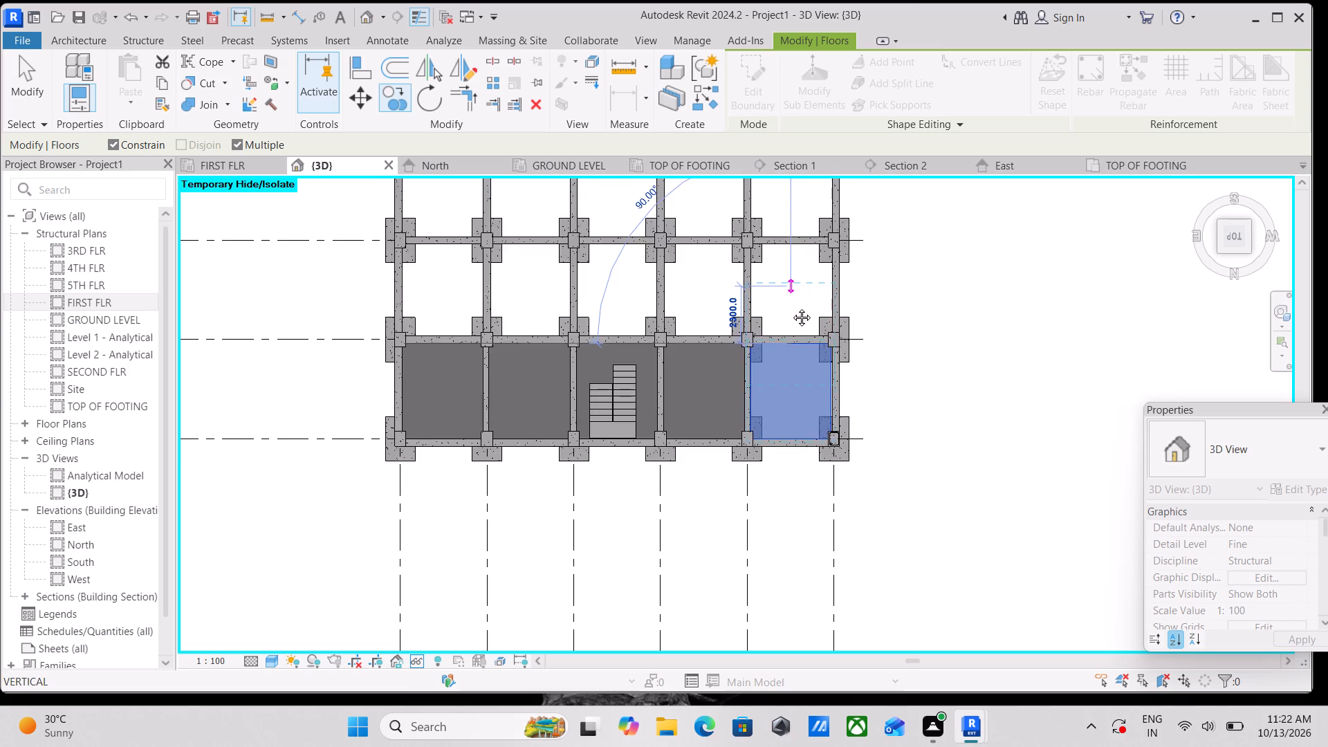
pyautogui.moveTo(791, 307); pyautogui.dragTo(787, 379, button='middle')
pyautogui.scroll(3, 783, 315)
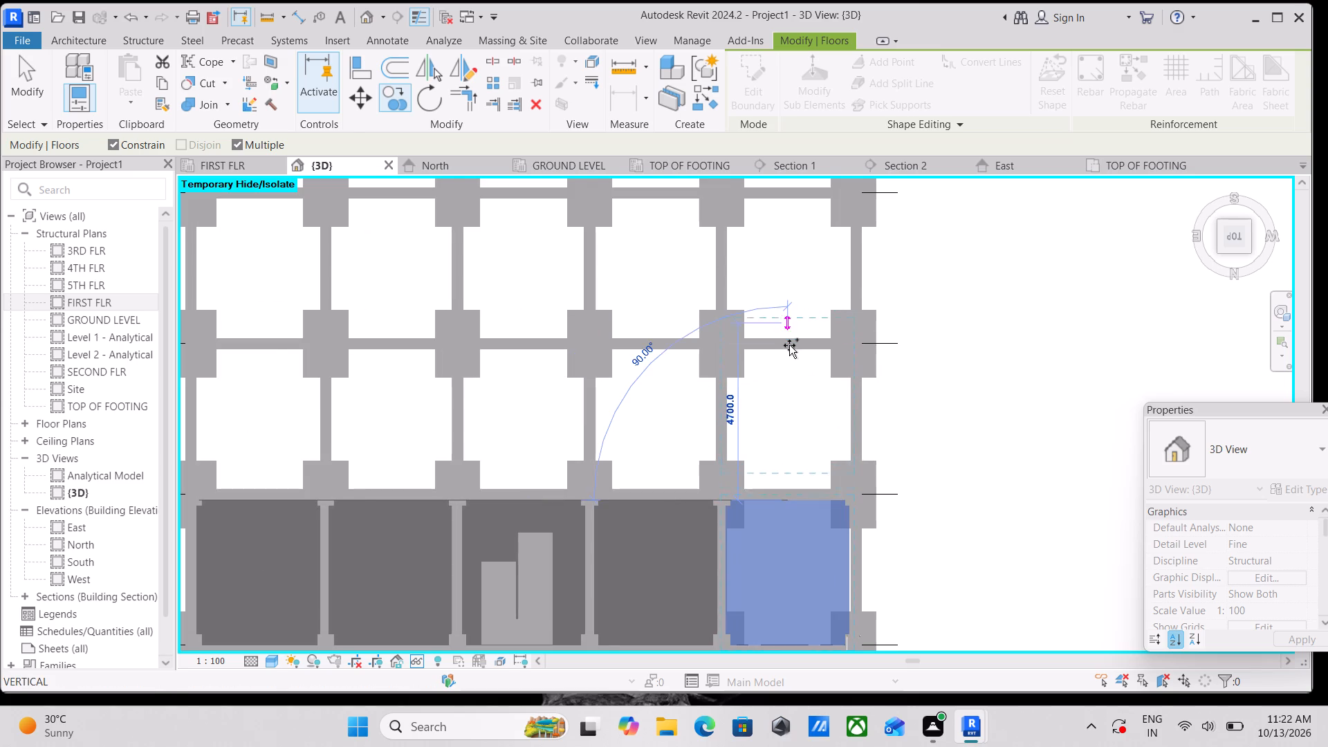
pyautogui.click(790, 347)
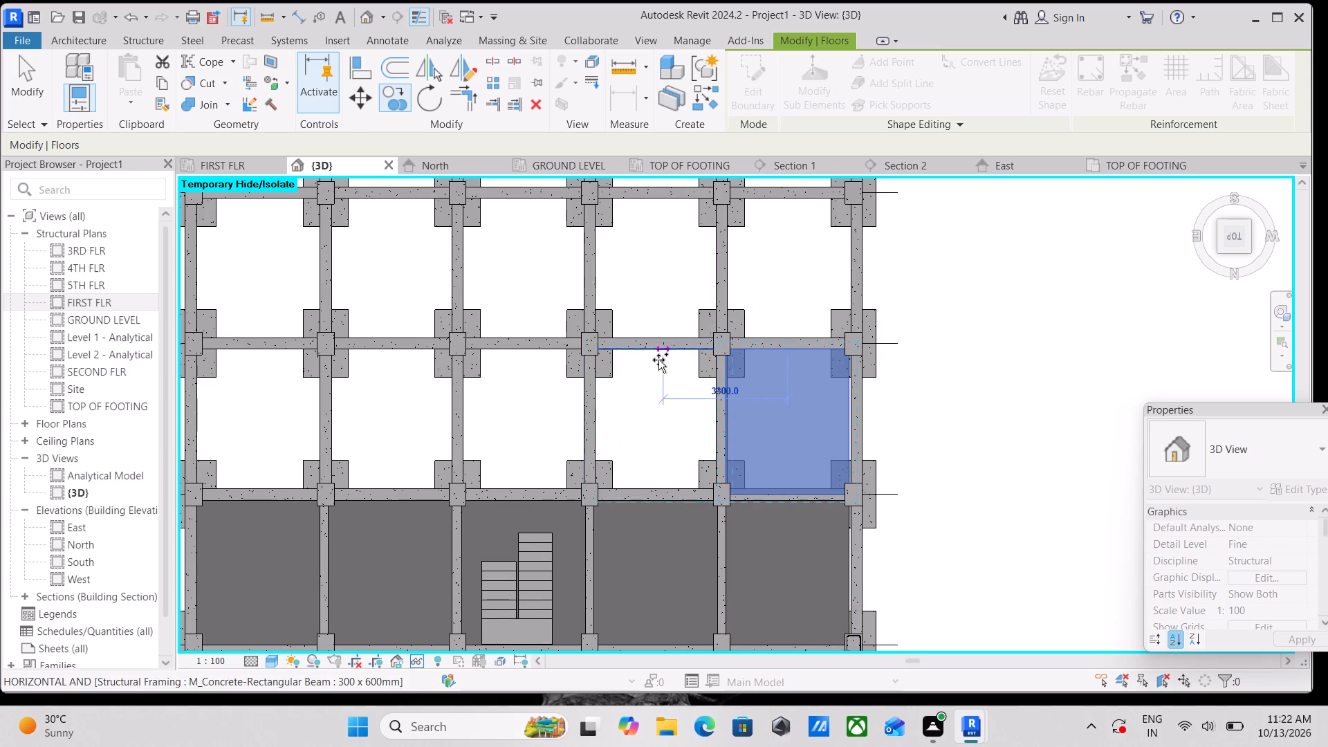
pyautogui.click(654, 351)
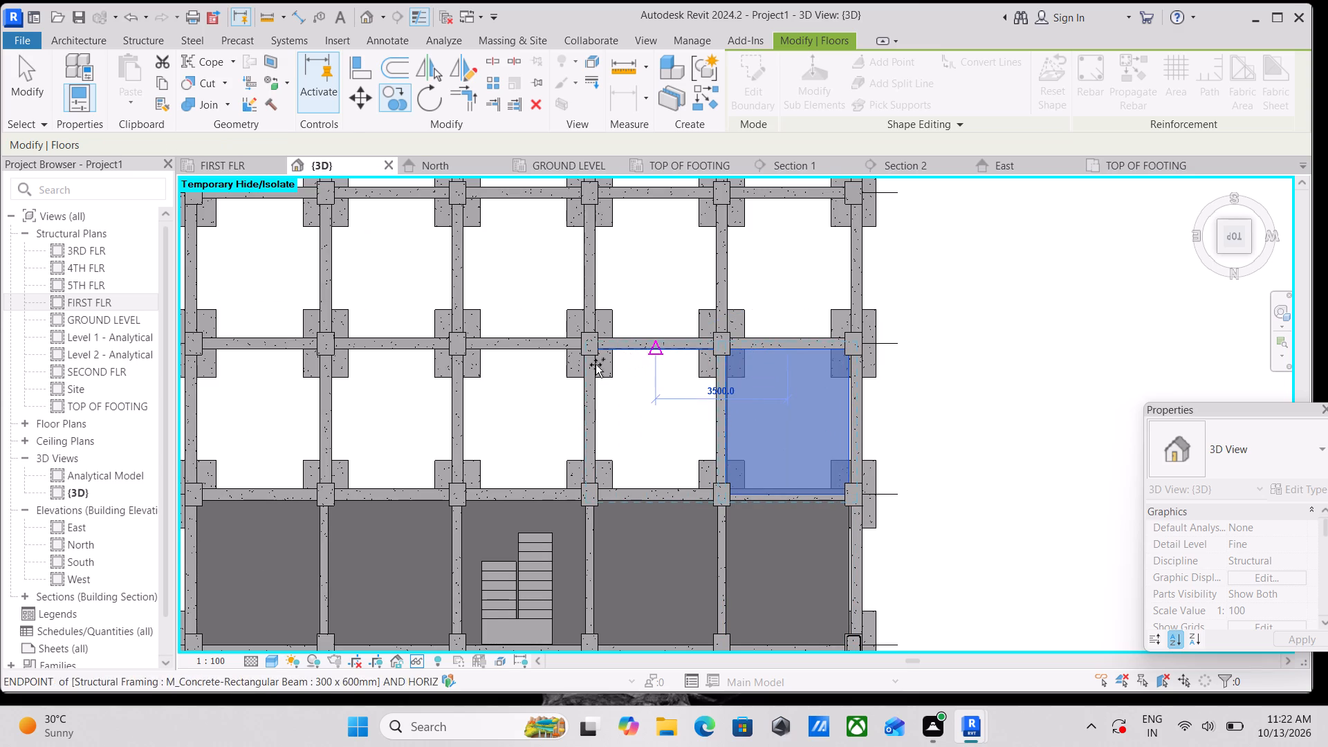
pyautogui.click(518, 353)
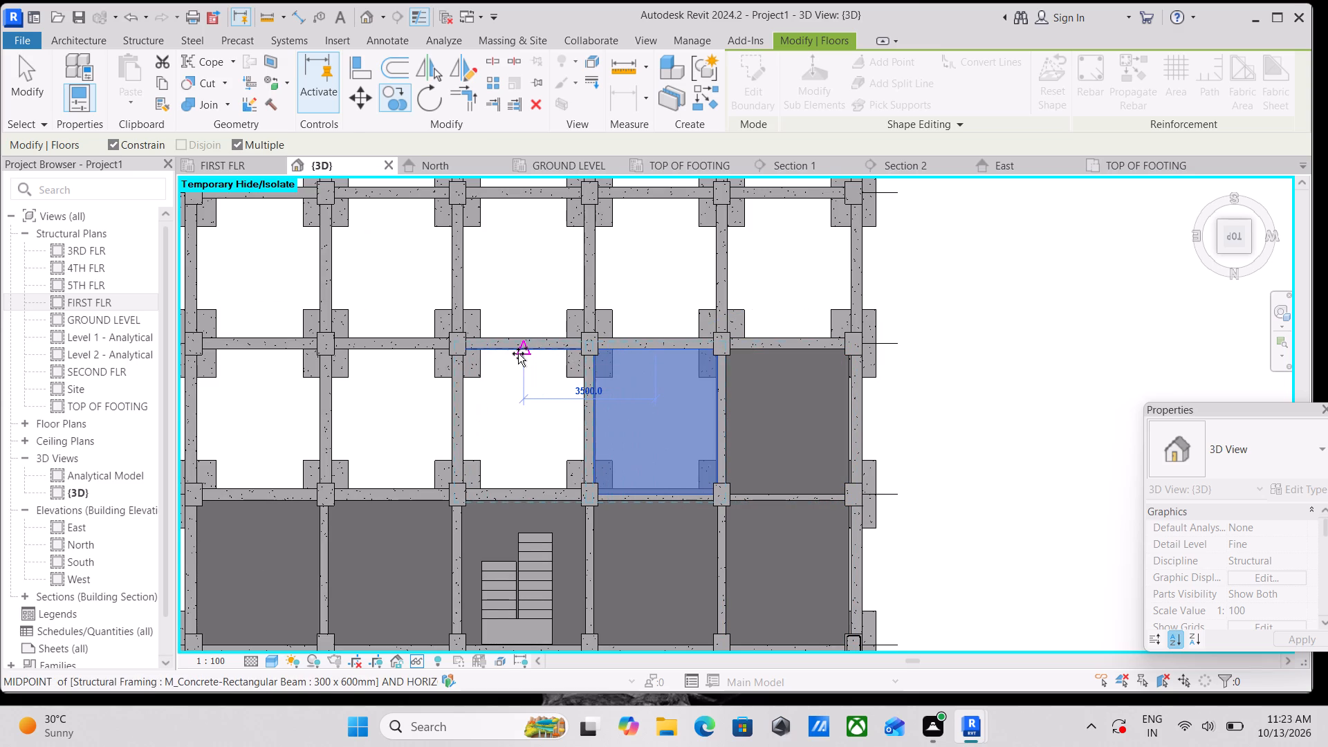
pyautogui.scroll(-2, 518, 353)
pyautogui.moveTo(518, 353); pyautogui.dragTo(658, 335, button='middle')
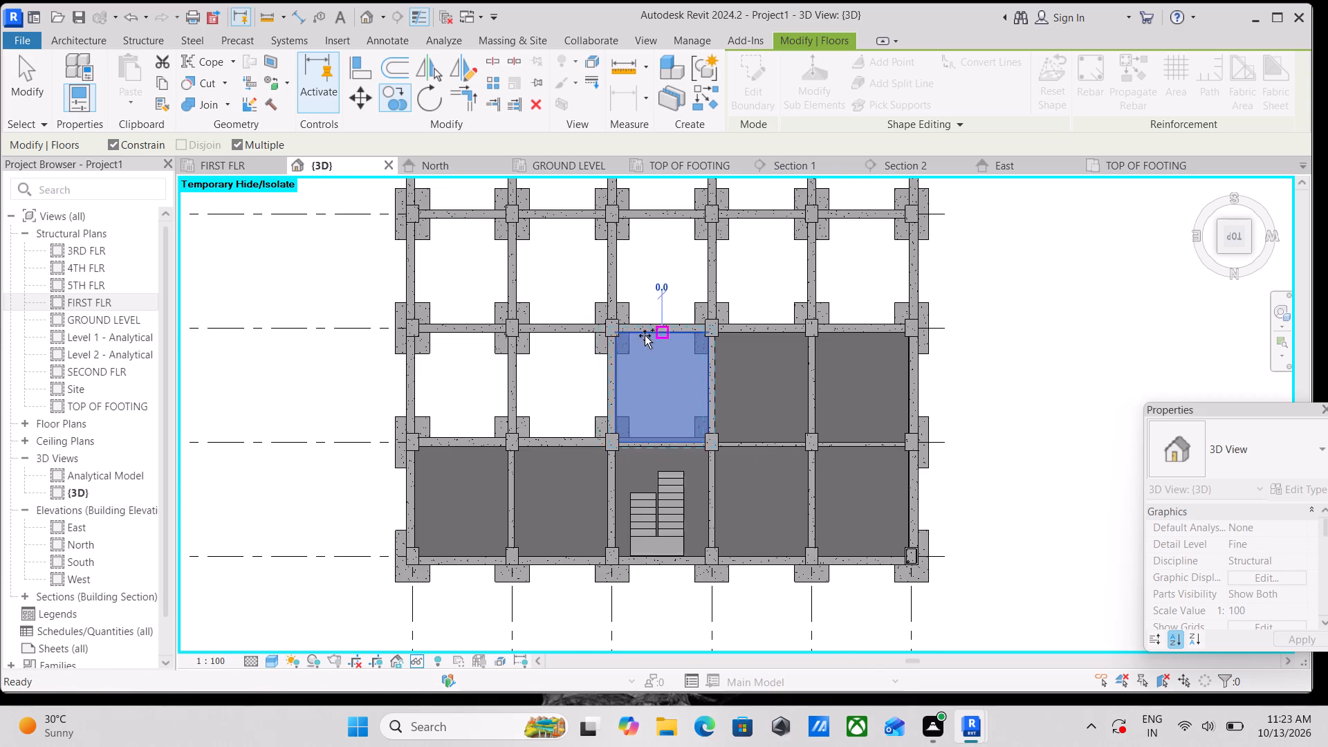
pyautogui.click(565, 337)
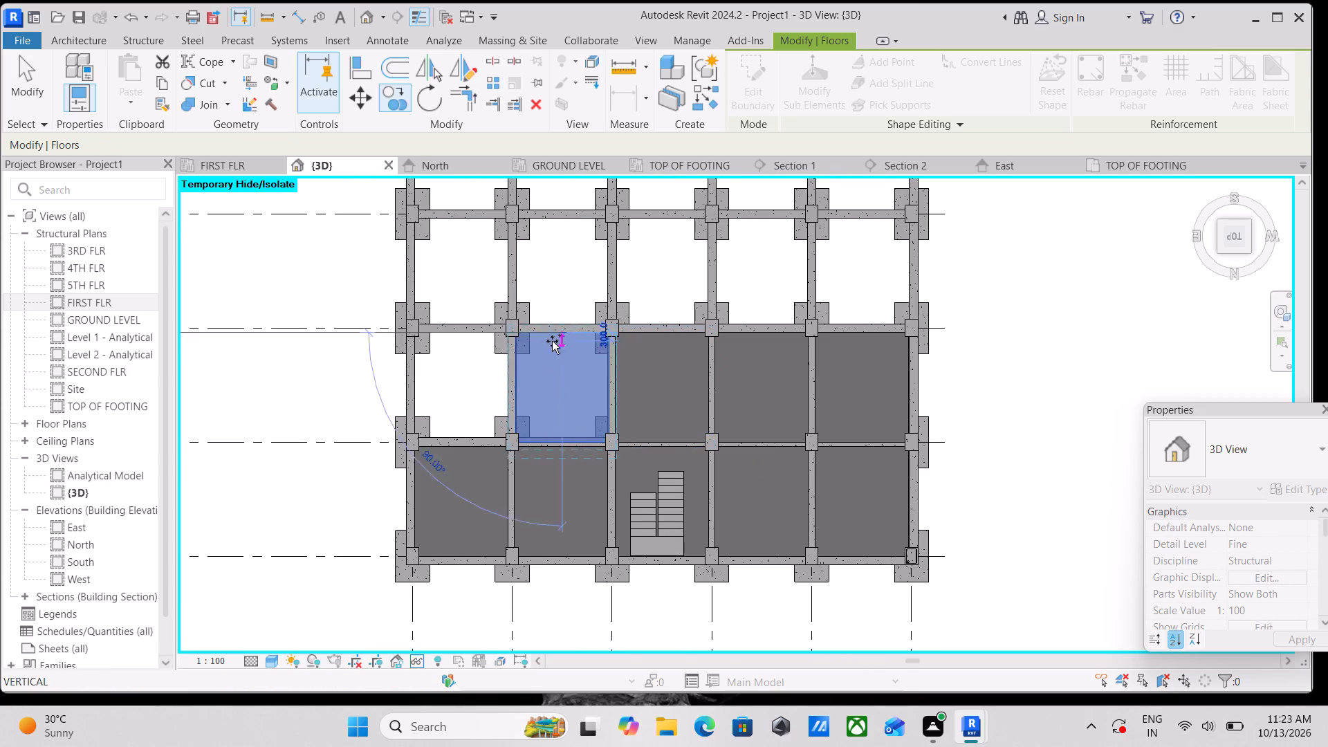
pyautogui.scroll(5, 454, 337)
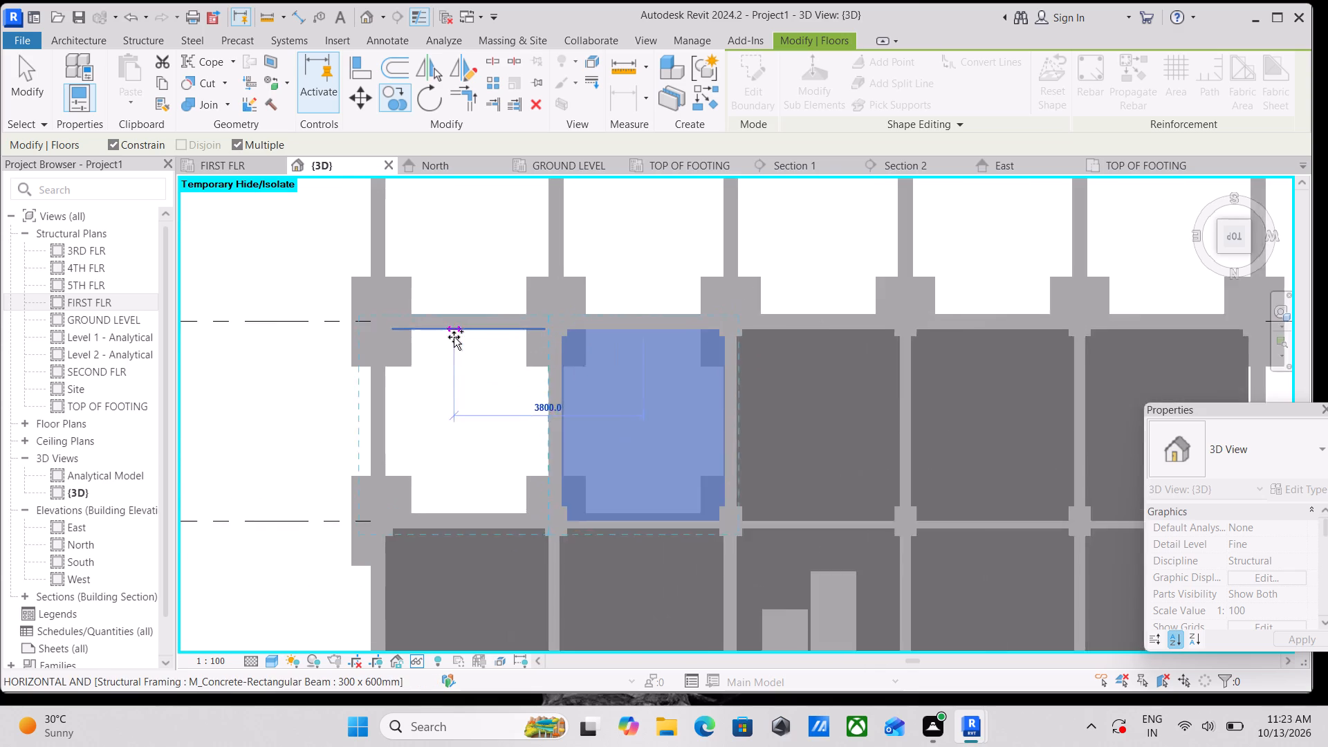
pyautogui.scroll(2, 454, 337)
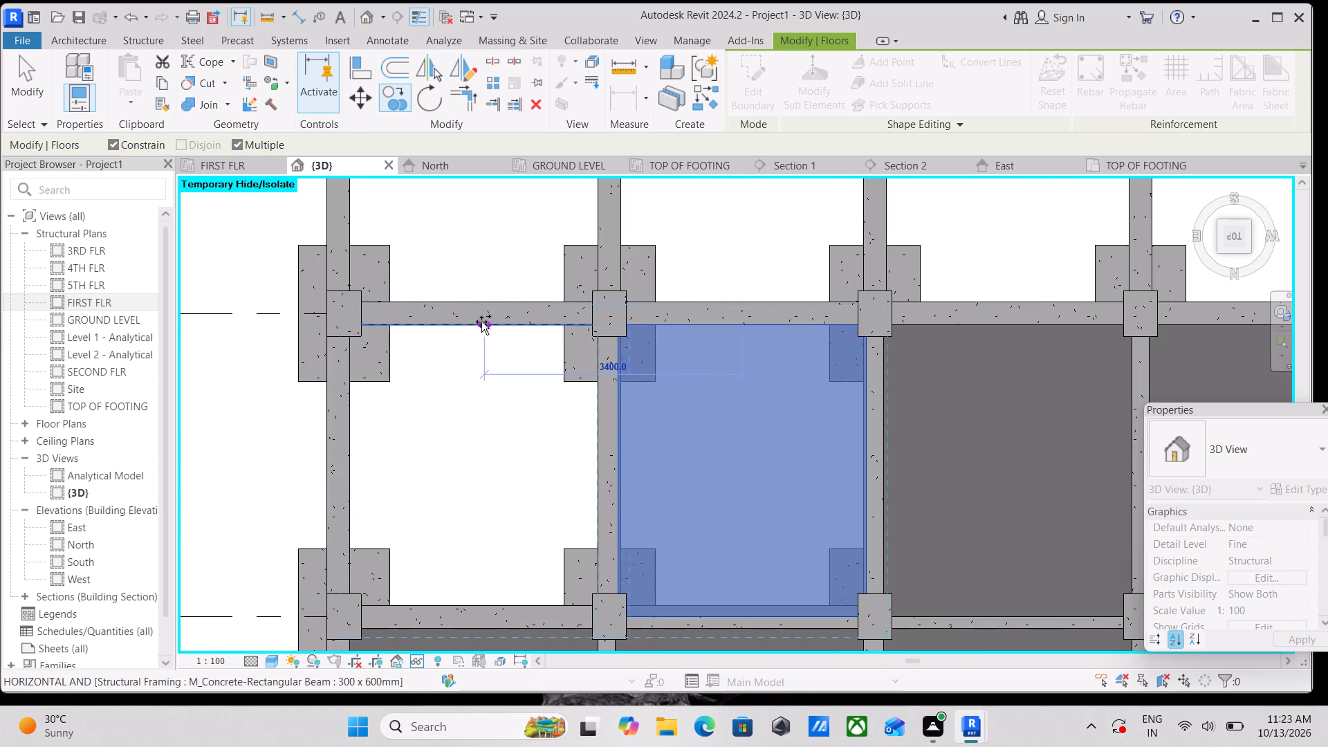
pyautogui.click(474, 322)
# Place another floor copy in the C-D bay between grids 6 and 5 and end the multiple copy.
pyautogui.scroll(-4, 474, 322)
pyautogui.moveTo(474, 322); pyautogui.dragTo(485, 340, button='middle')
pyautogui.scroll(3, 485, 349)
pyautogui.scroll(-2, 491, 333)
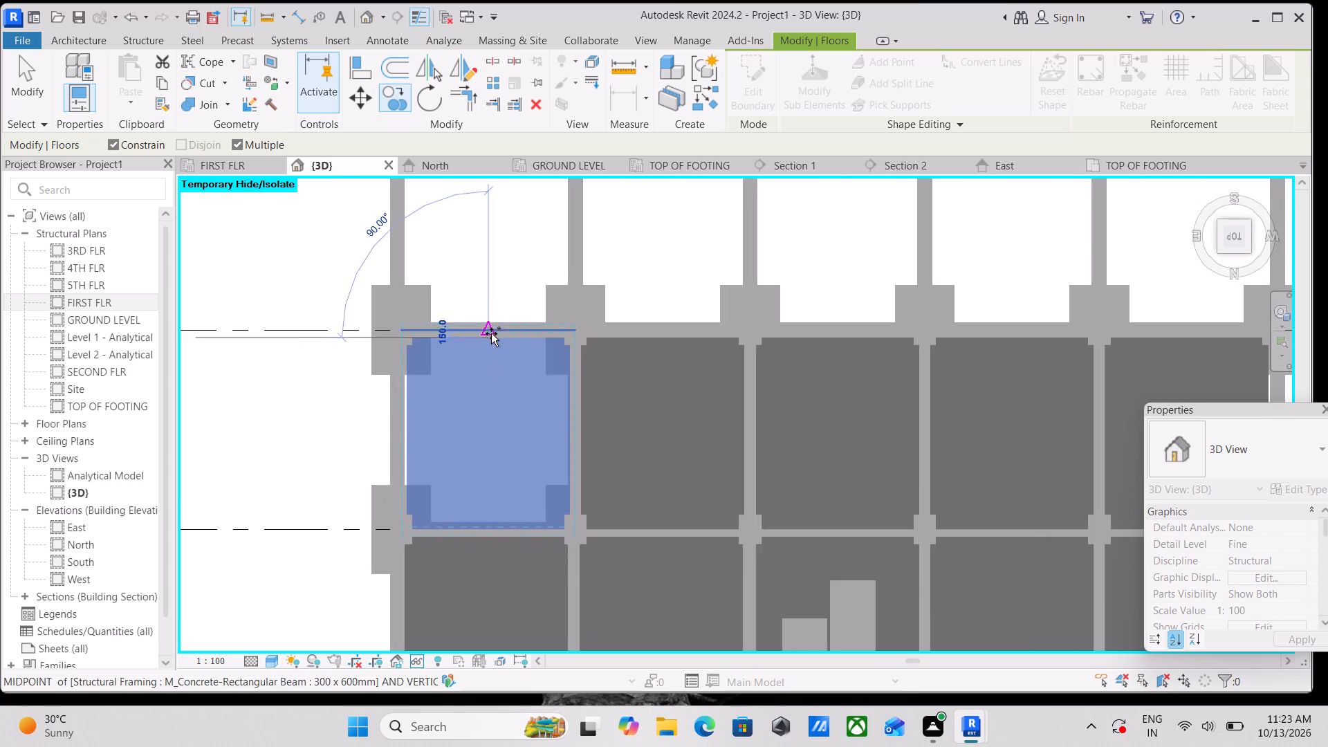
pyautogui.scroll(-1, 498, 280)
pyautogui.moveTo(498, 280); pyautogui.dragTo(499, 356, button='middle')
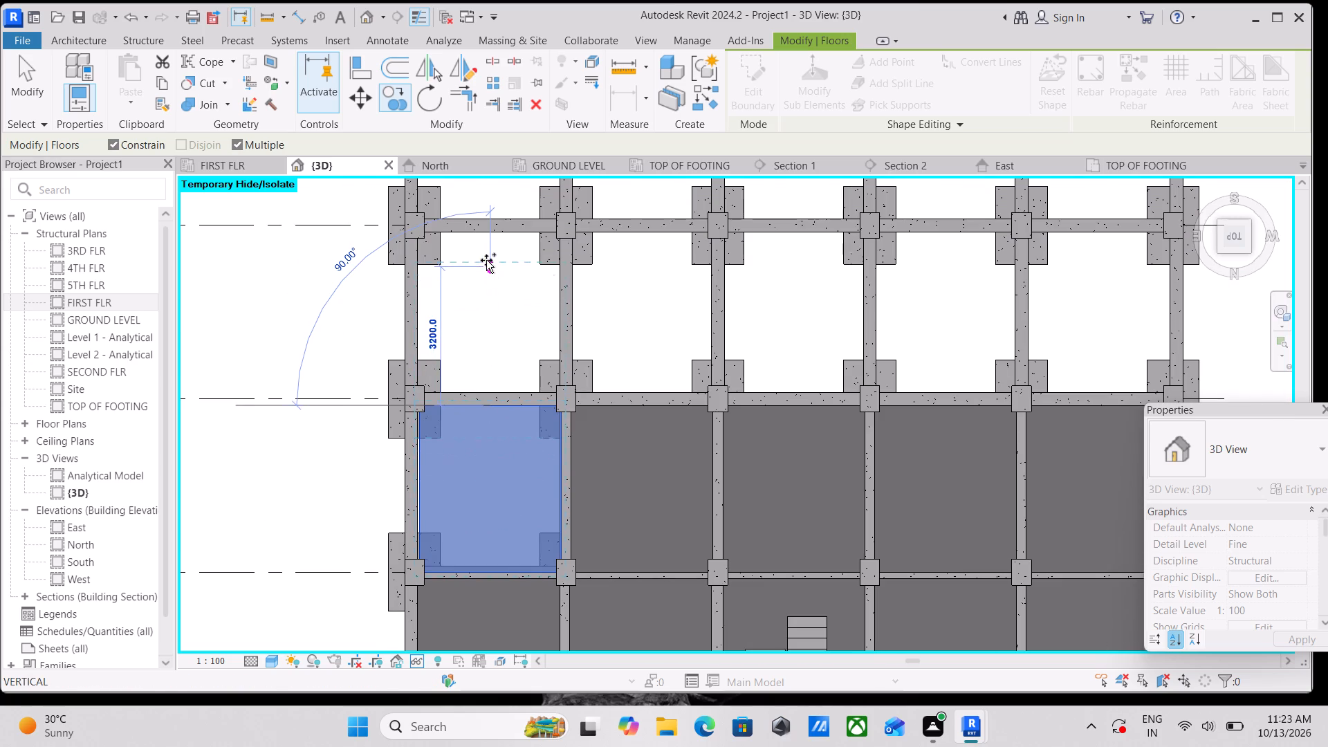
pyautogui.click(489, 232)
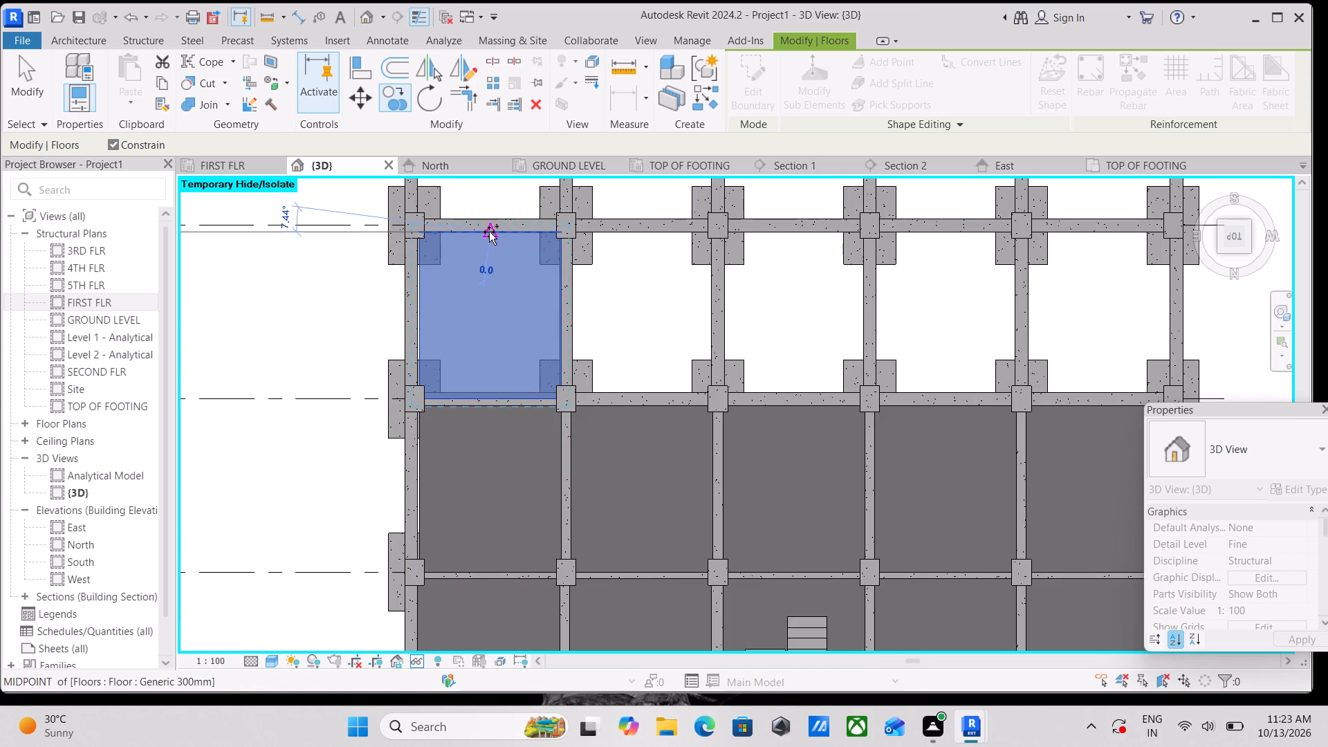
pyautogui.press('Escape')
# Move the B-C bay floor between grids 6 and 5 so its outer edge meets the inner face of the grid 6 beam.
pyautogui.scroll(-2, 483, 370)
pyautogui.moveTo(483, 363); pyautogui.dragTo(483, 353, button='middle')
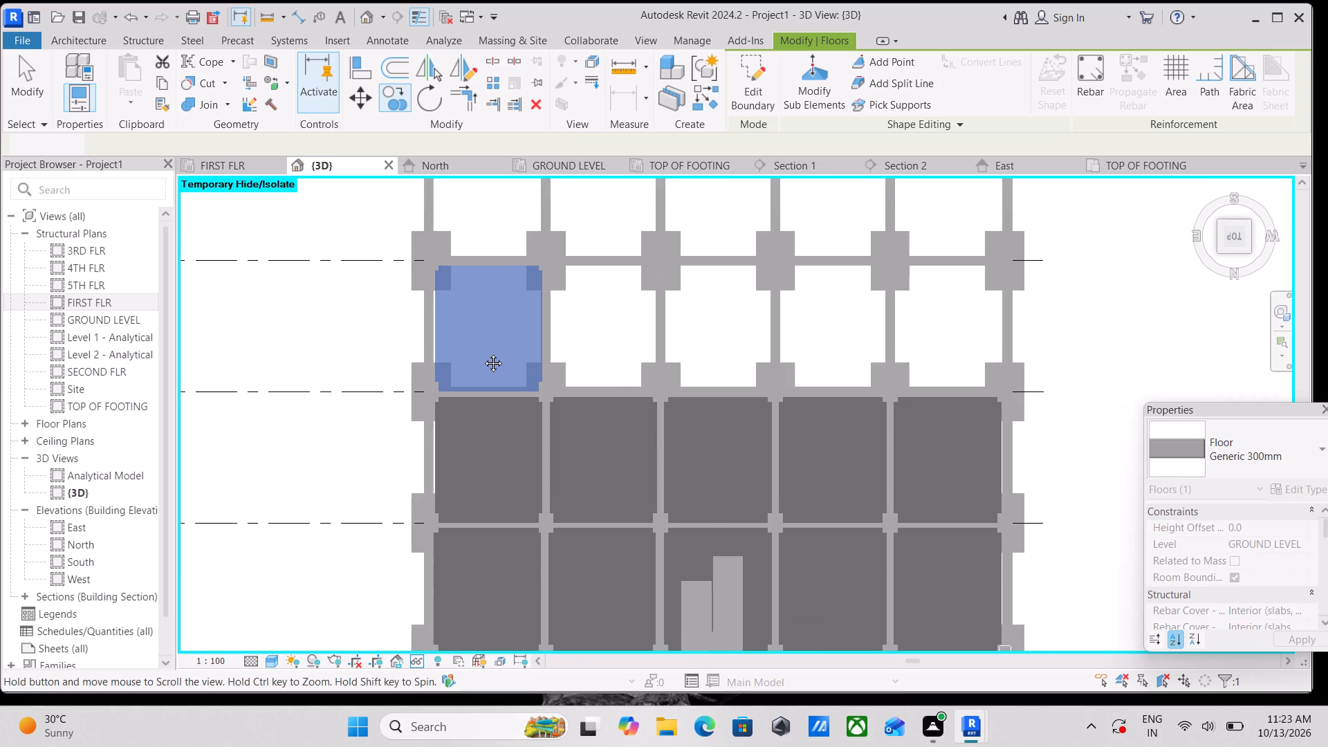
pyautogui.moveTo(483, 353); pyautogui.dragTo(488, 282, button='middle')
pyautogui.click(439, 385)
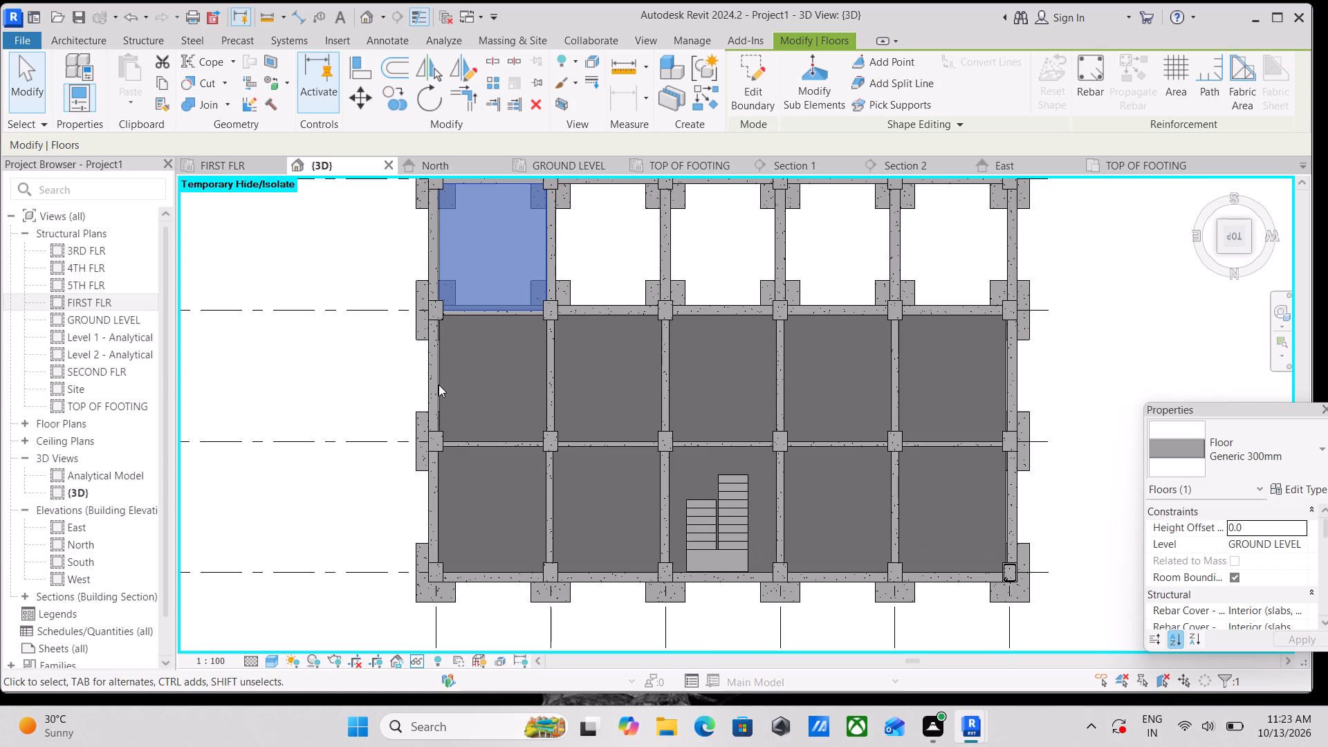
pyautogui.scroll(12, 434, 387)
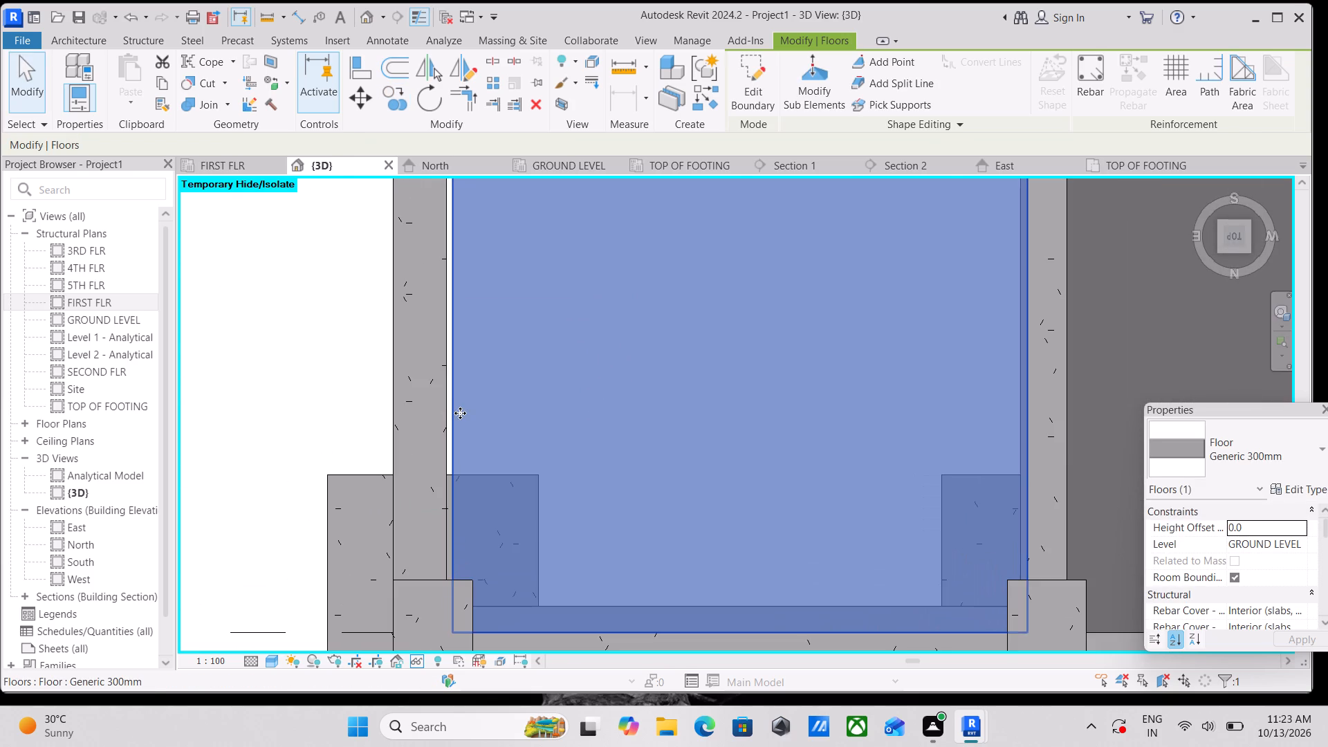
pyautogui.scroll(-6, 475, 405)
pyautogui.moveTo(492, 394); pyautogui.dragTo(510, 489, button='middle')
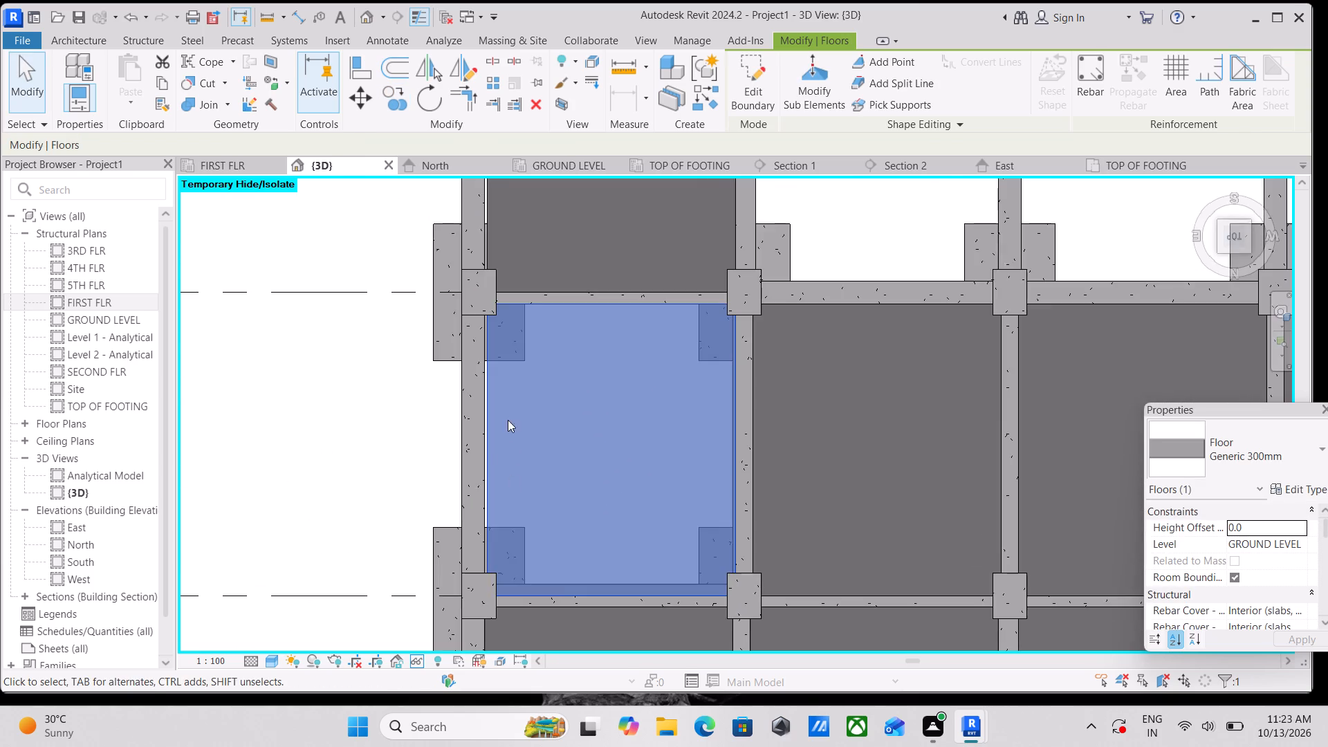
pyautogui.scroll(2, 504, 412)
pyautogui.scroll(-1, 513, 392)
pyautogui.moveTo(513, 392); pyautogui.dragTo(514, 347, button='middle')
pyautogui.click(356, 97)
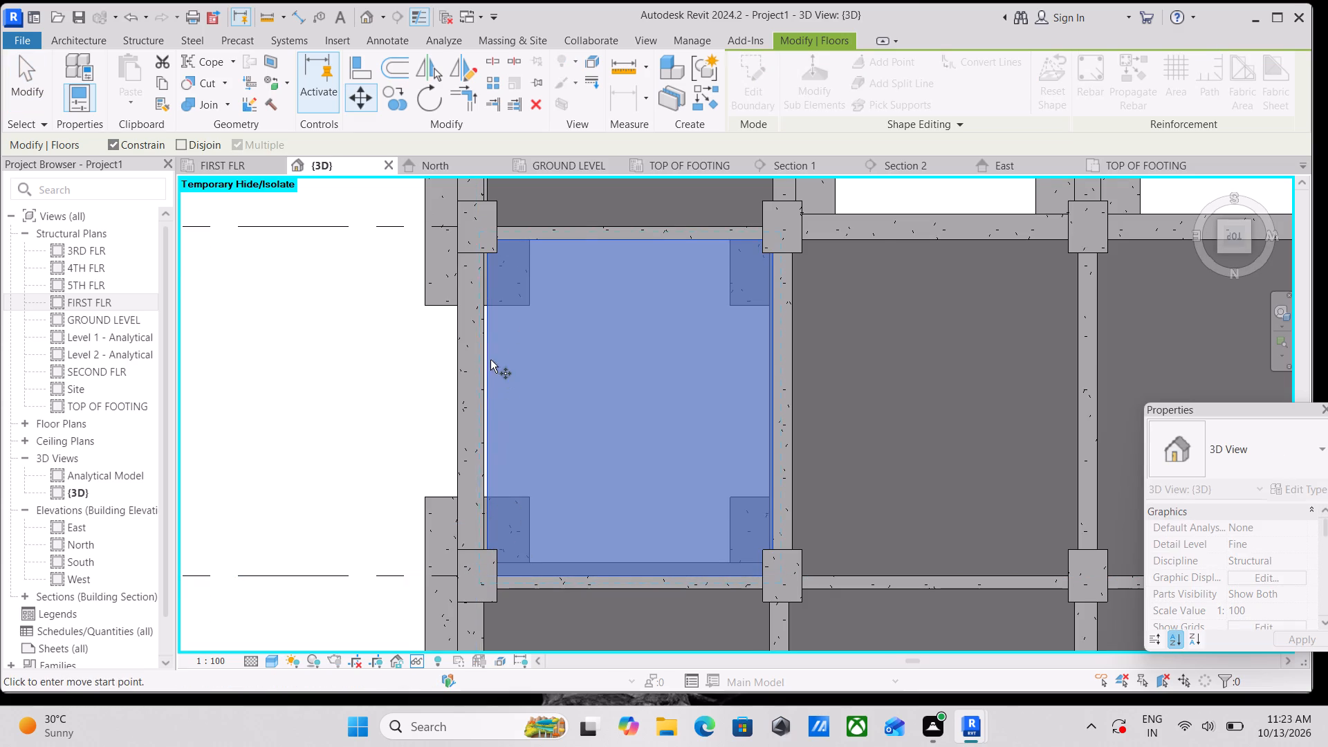
pyautogui.scroll(2, 483, 384)
pyautogui.click(488, 409)
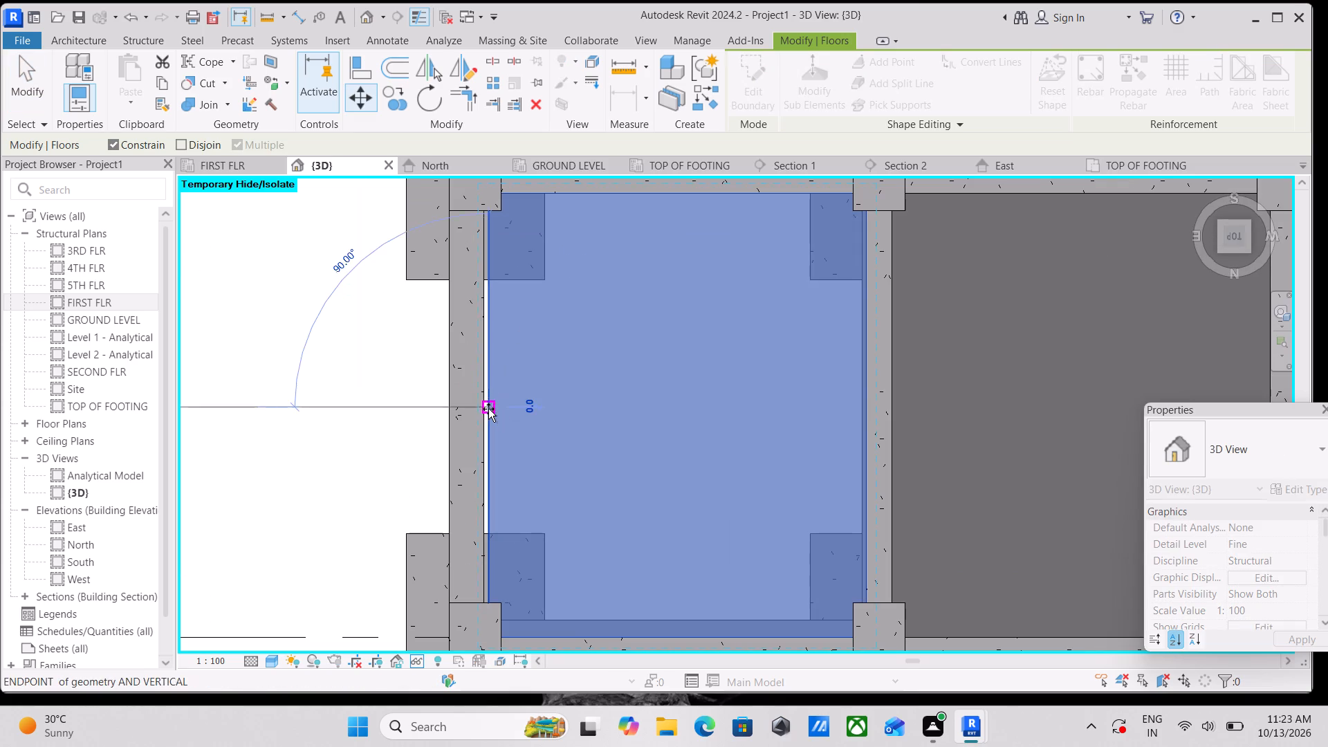
pyautogui.click(486, 409)
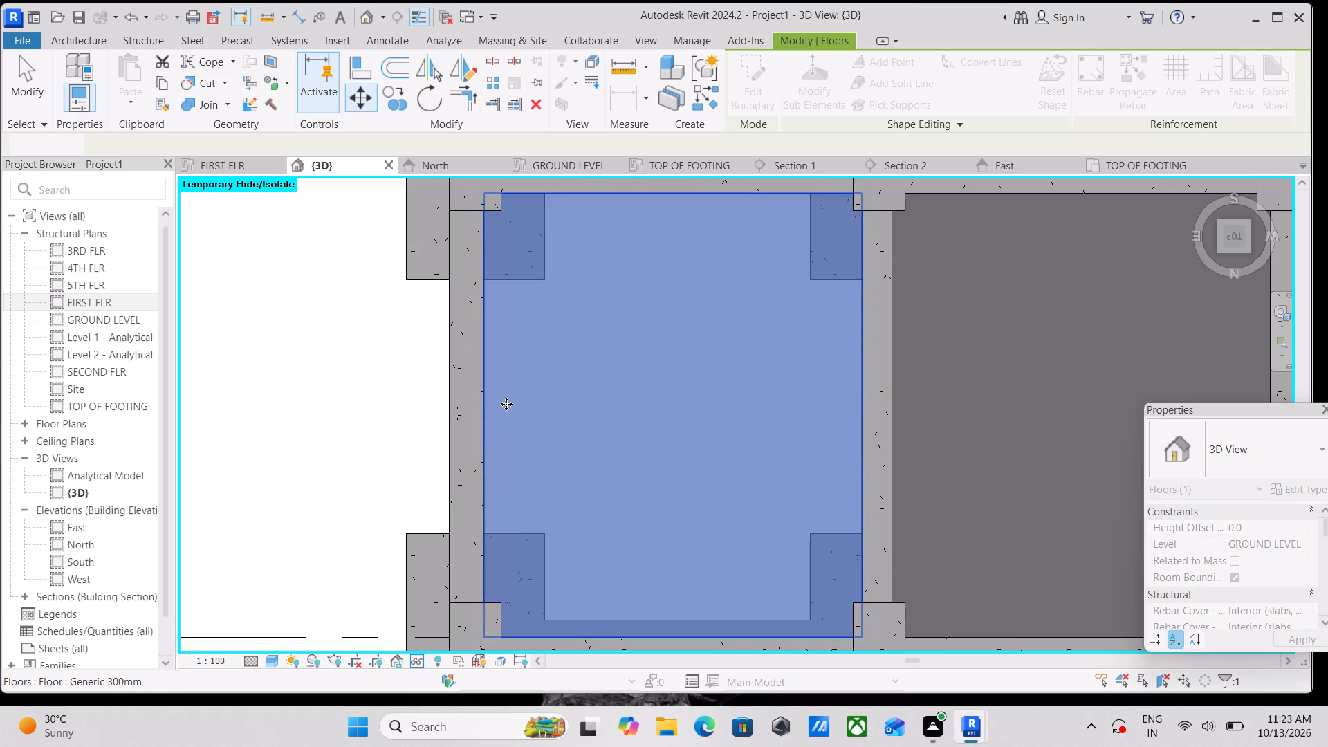
pyautogui.scroll(-3, 507, 404)
pyautogui.press('Escape')
# Select the A-B bay floor between grids 2 and 1 and examine the slabs around the stair and columns from an angled 3D view.
pyautogui.scroll(-3, 514, 403)
pyautogui.scroll(-1, 629, 425)
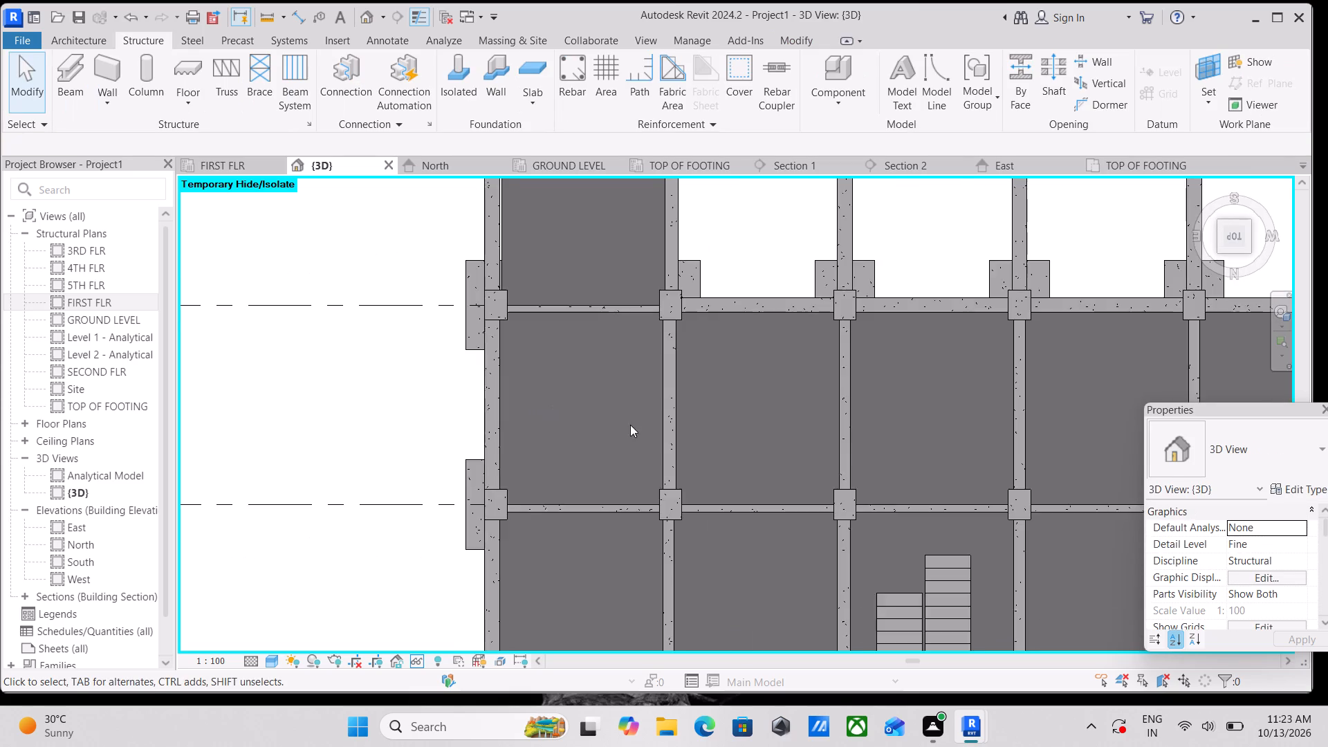
pyautogui.scroll(-1, 630, 425)
pyautogui.moveTo(665, 414); pyautogui.dragTo(620, 449, button='middle')
pyautogui.scroll(-2, 647, 434)
pyautogui.moveTo(649, 434); pyautogui.dragTo(420, 378, button='middle')
pyautogui.scroll(8, 783, 536)
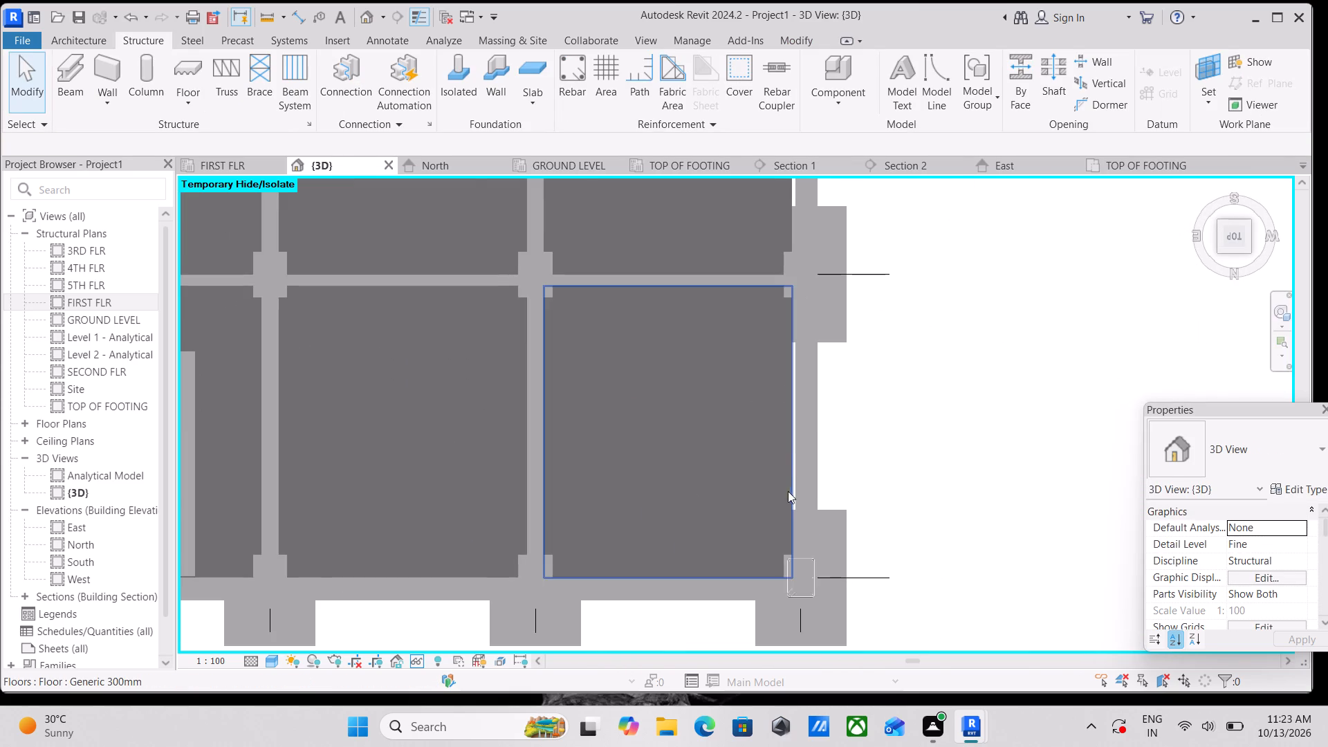
pyautogui.scroll(1, 788, 491)
pyautogui.click(793, 461)
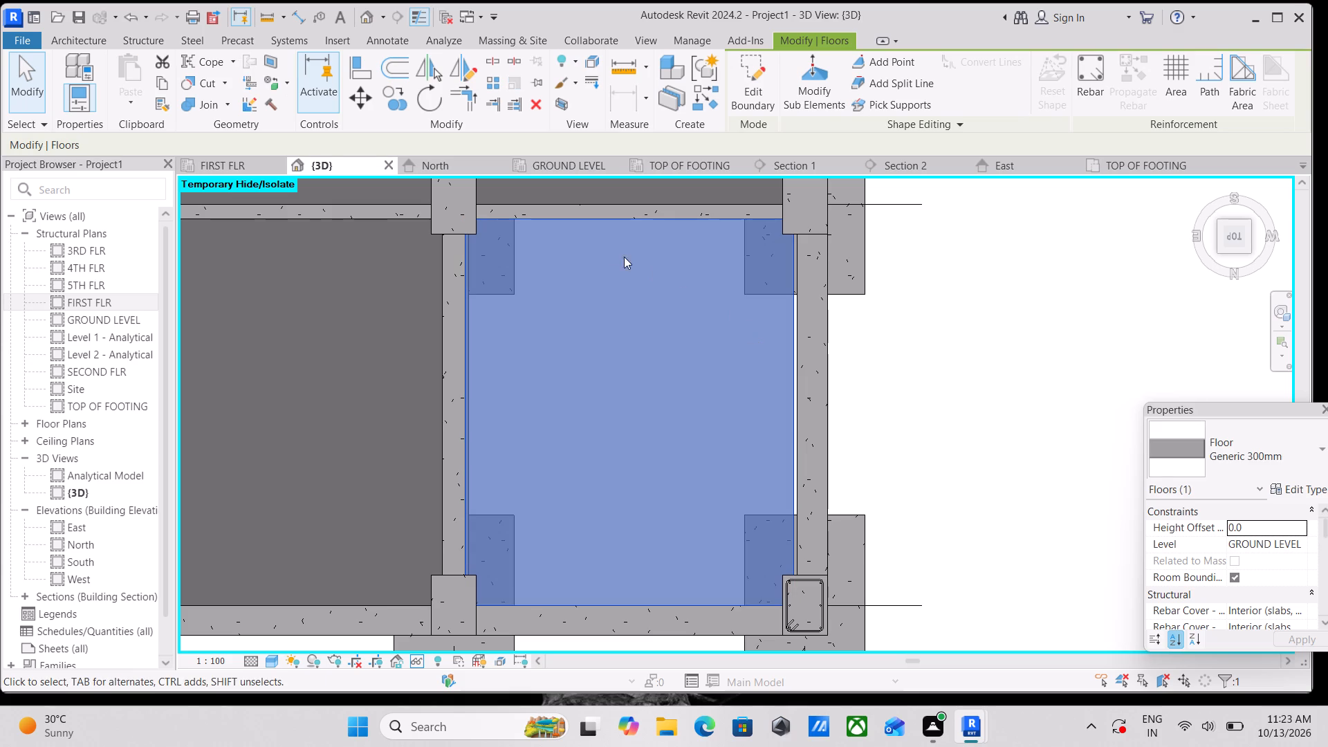
pyautogui.scroll(-3, 619, 311)
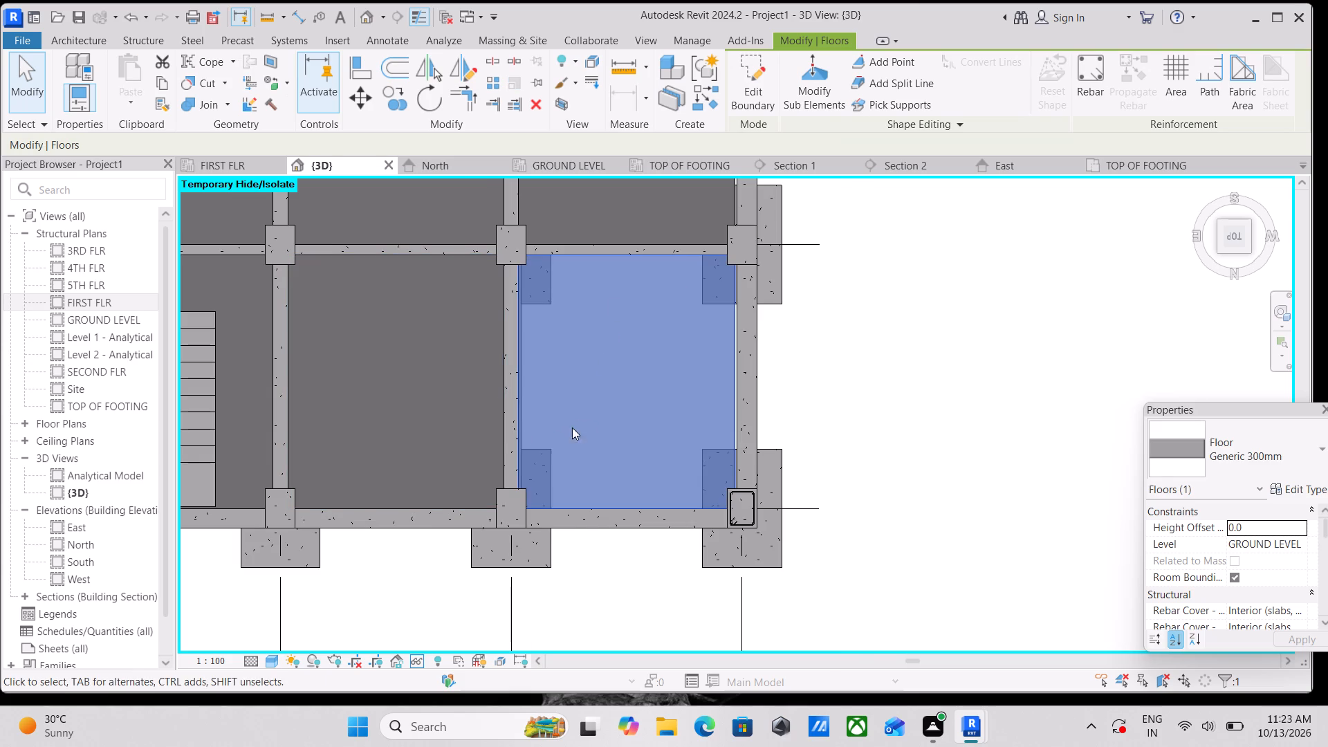
pyautogui.keyDown('shift'); pyautogui.moveTo(586, 446); pyautogui.dragTo(605, 424, button='middle'); pyautogui.keyUp('shift')
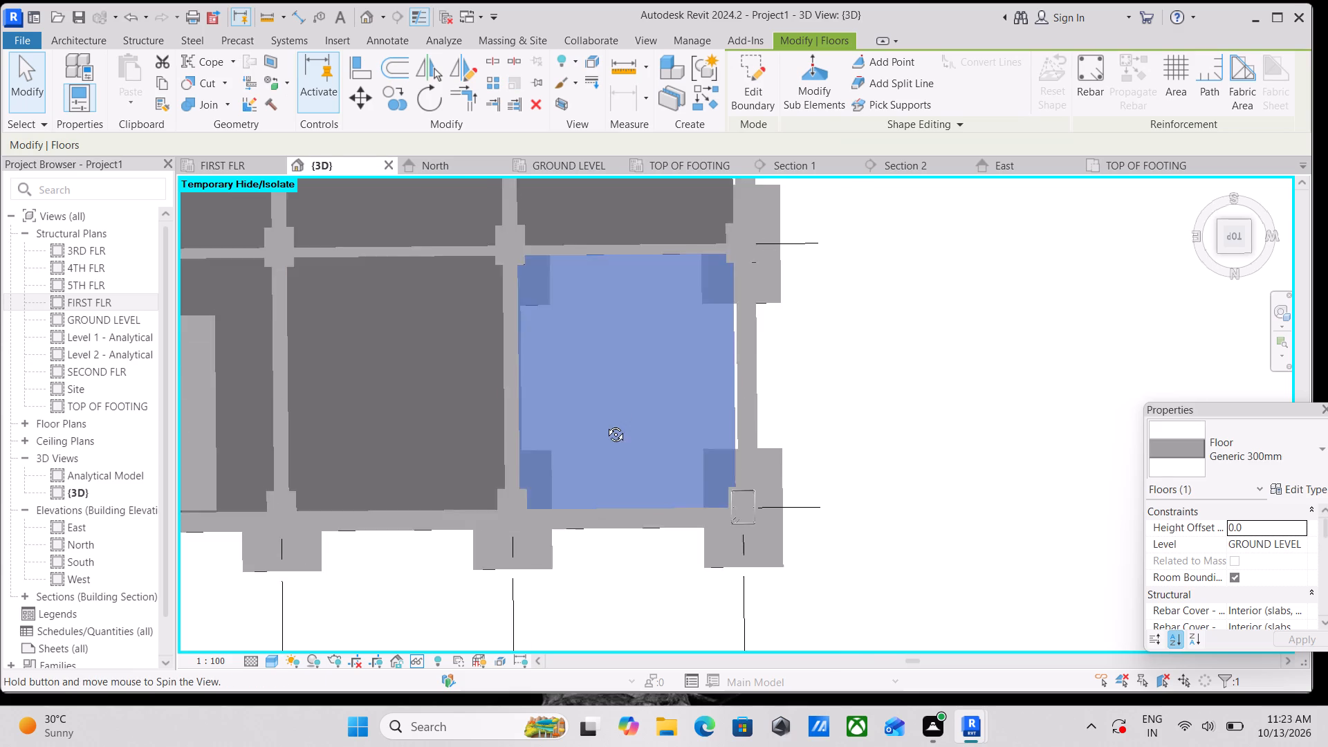
pyautogui.keyDown('shift'); pyautogui.moveTo(605, 424); pyautogui.dragTo(768, 169, button='middle'); pyautogui.keyUp('shift')
pyautogui.moveTo(686, 379); pyautogui.dragTo(717, 201, button='middle')
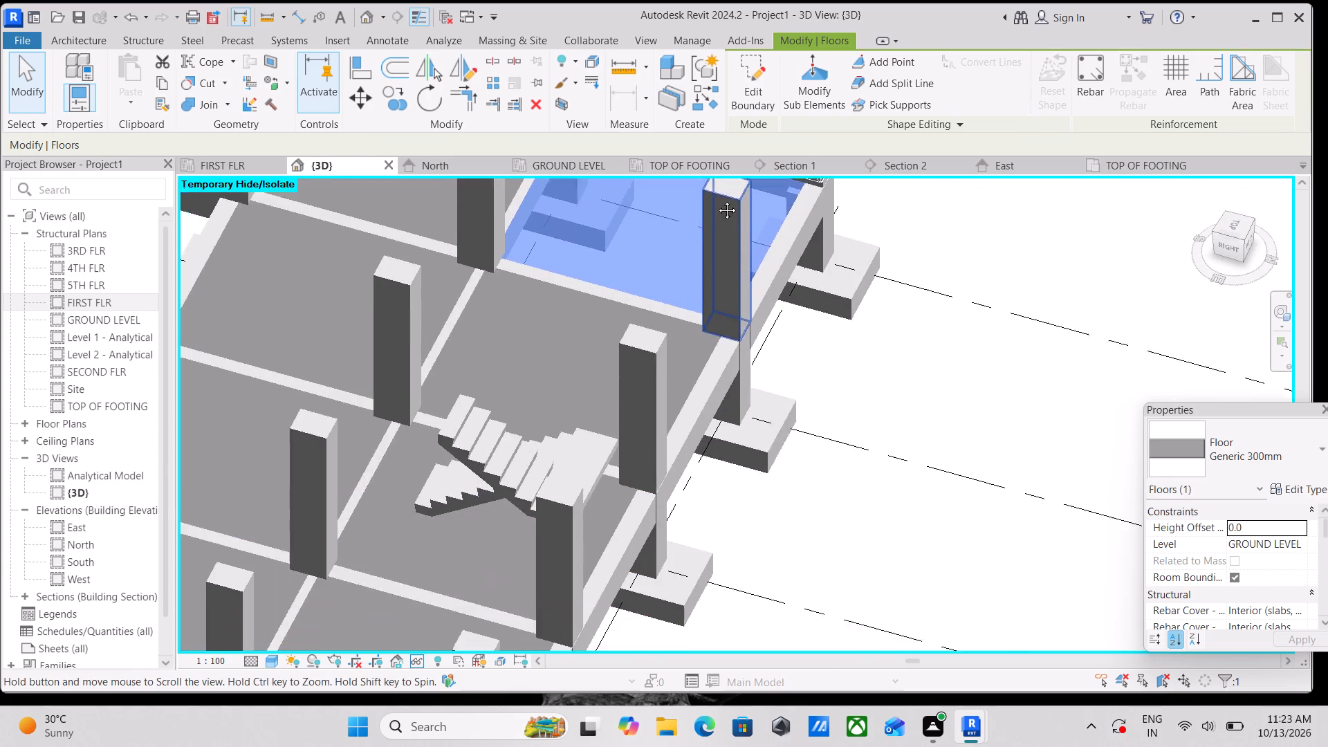
pyautogui.moveTo(566, 447); pyautogui.dragTo(606, 305, button='middle')
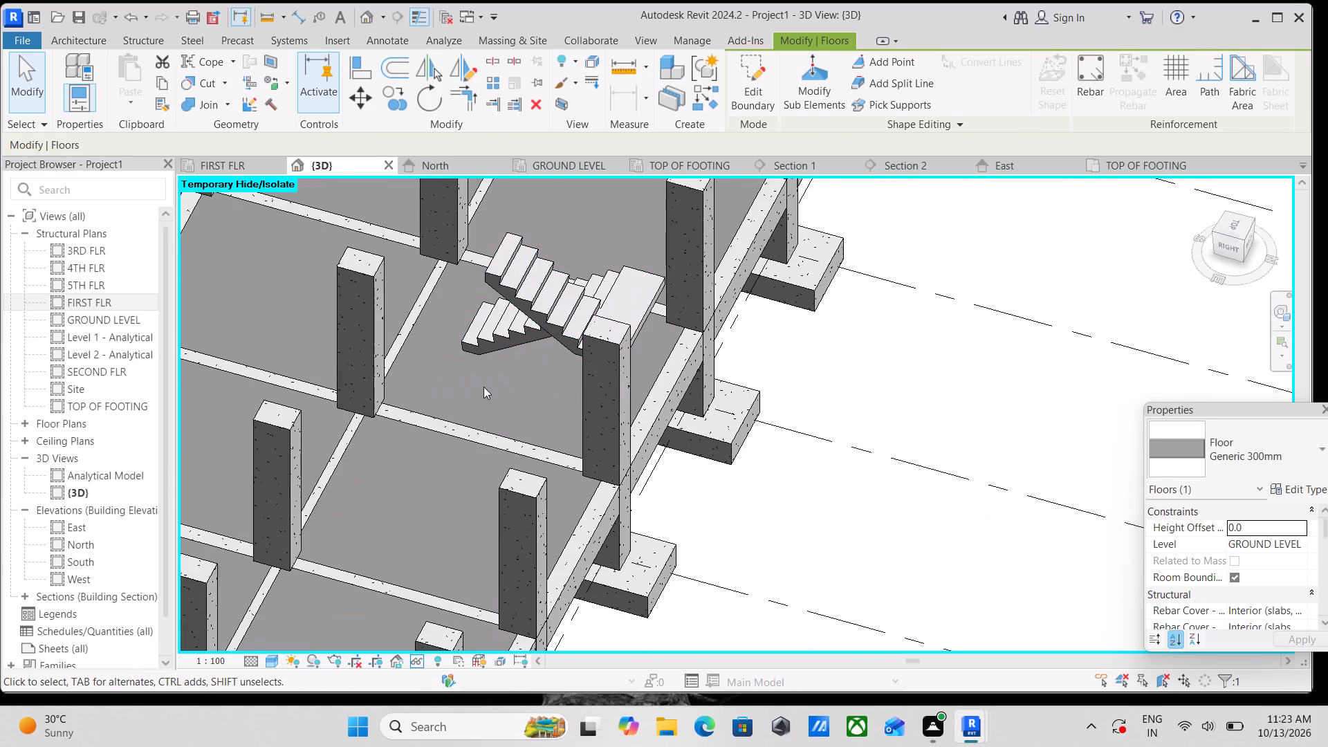
pyautogui.scroll(-2, 485, 386)
pyautogui.scroll(4, 424, 458)
pyautogui.moveTo(431, 449); pyautogui.dragTo(517, 290, button='middle')
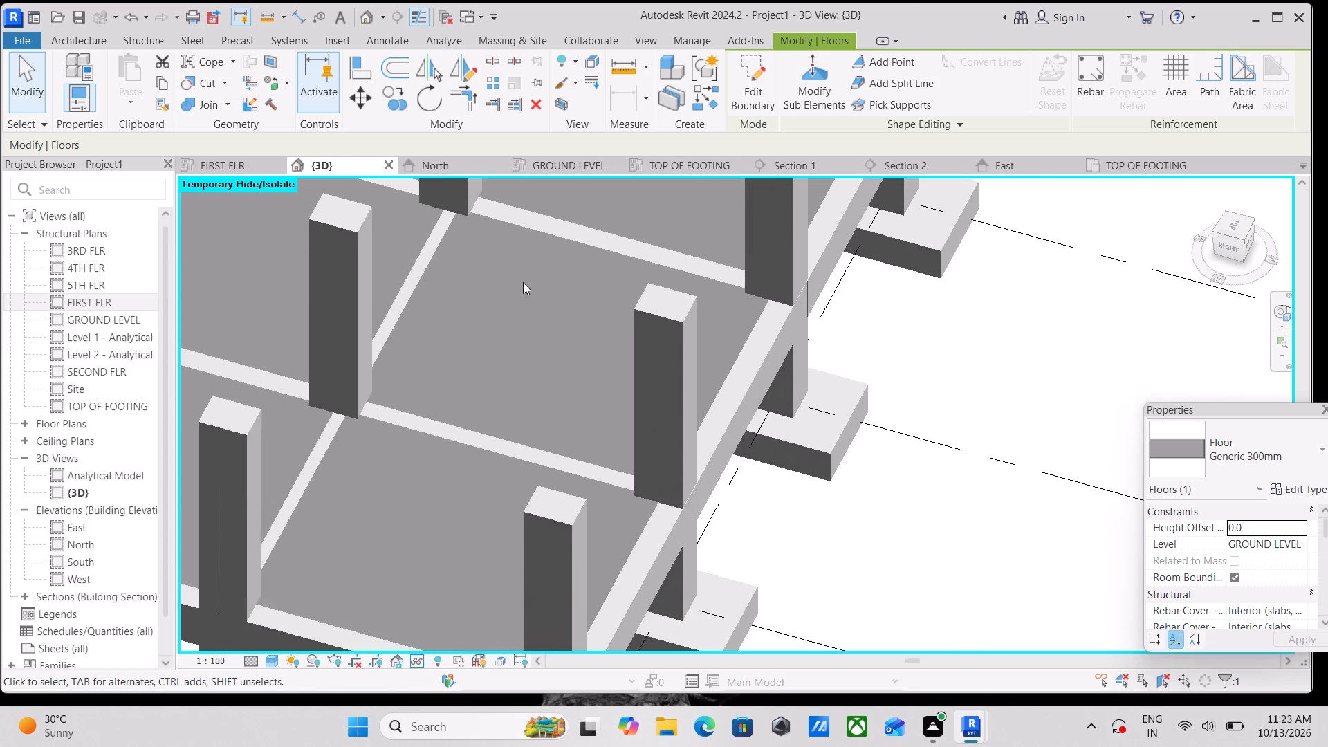
pyautogui.scroll(-7, 507, 309)
pyautogui.moveTo(506, 312); pyautogui.dragTo(507, 405, button='middle')
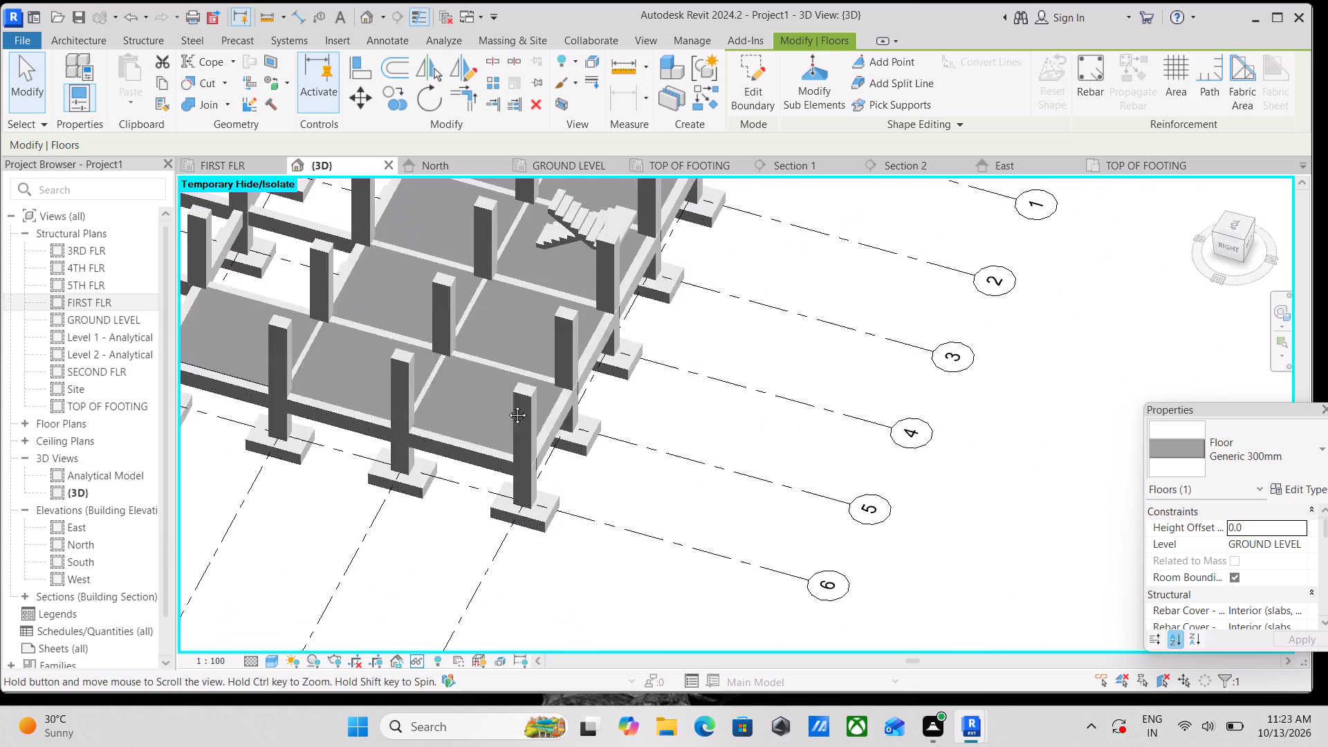
pyautogui.moveTo(507, 405); pyautogui.dragTo(504, 472, button='middle')
pyautogui.moveTo(567, 288); pyautogui.dragTo(529, 396, button='middle')
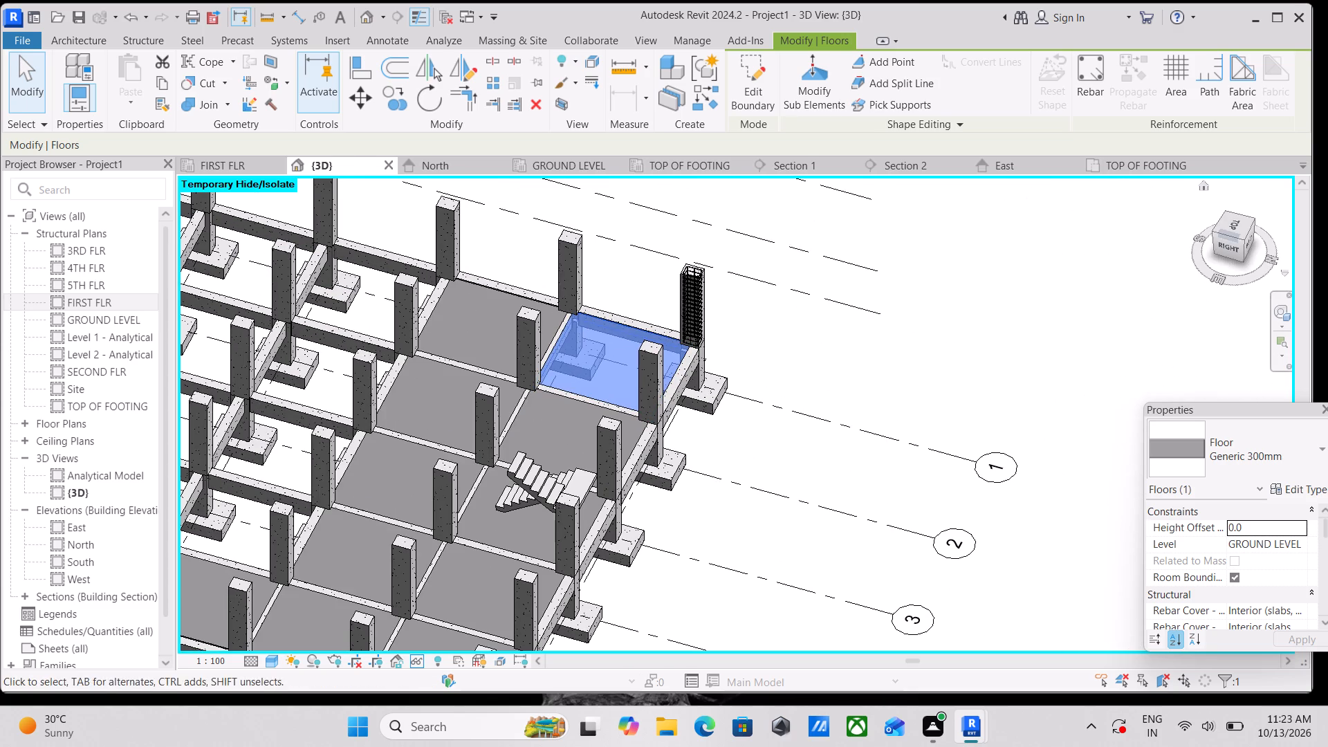
# In top view, move the selected A-B bay floor 37.5 mm so its edge midpoint meets the grid 1 beam.
pyautogui.click(1229, 225)
pyautogui.scroll(-4, 682, 382)
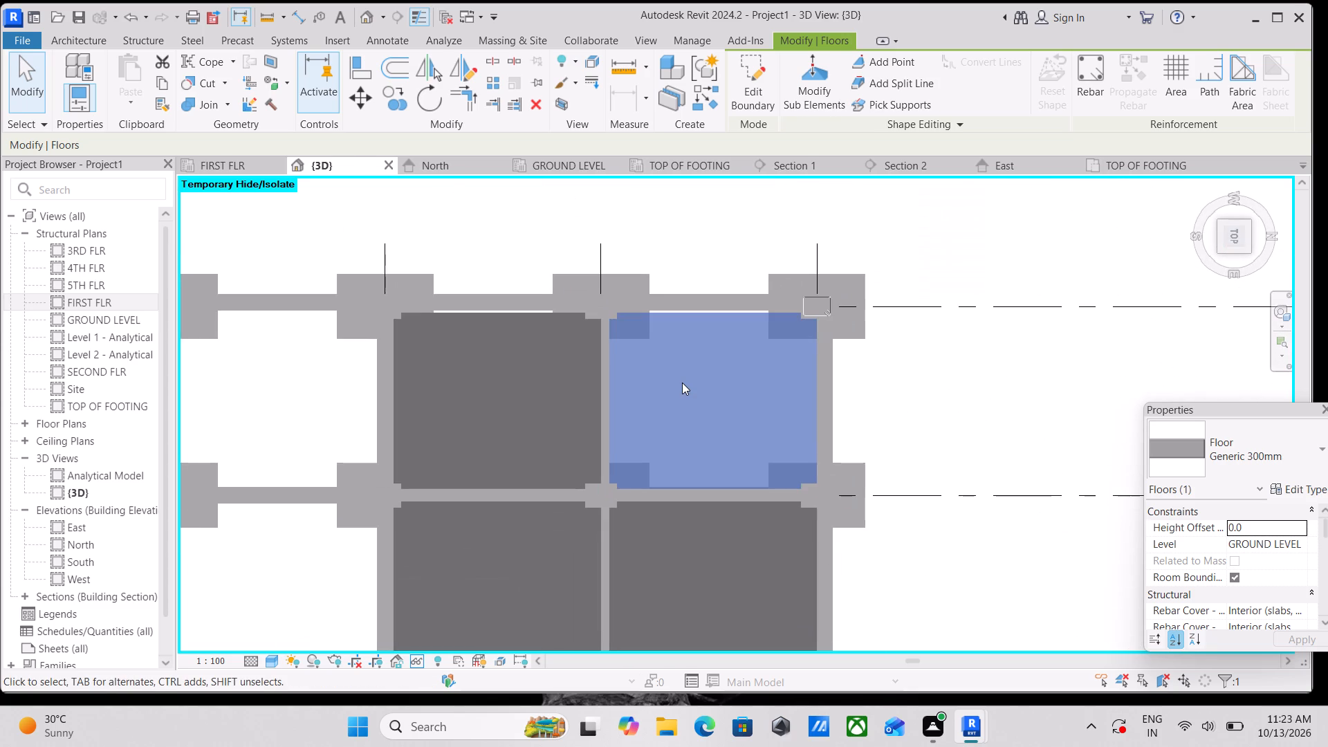
pyautogui.moveTo(682, 382); pyautogui.dragTo(672, 404, button='middle')
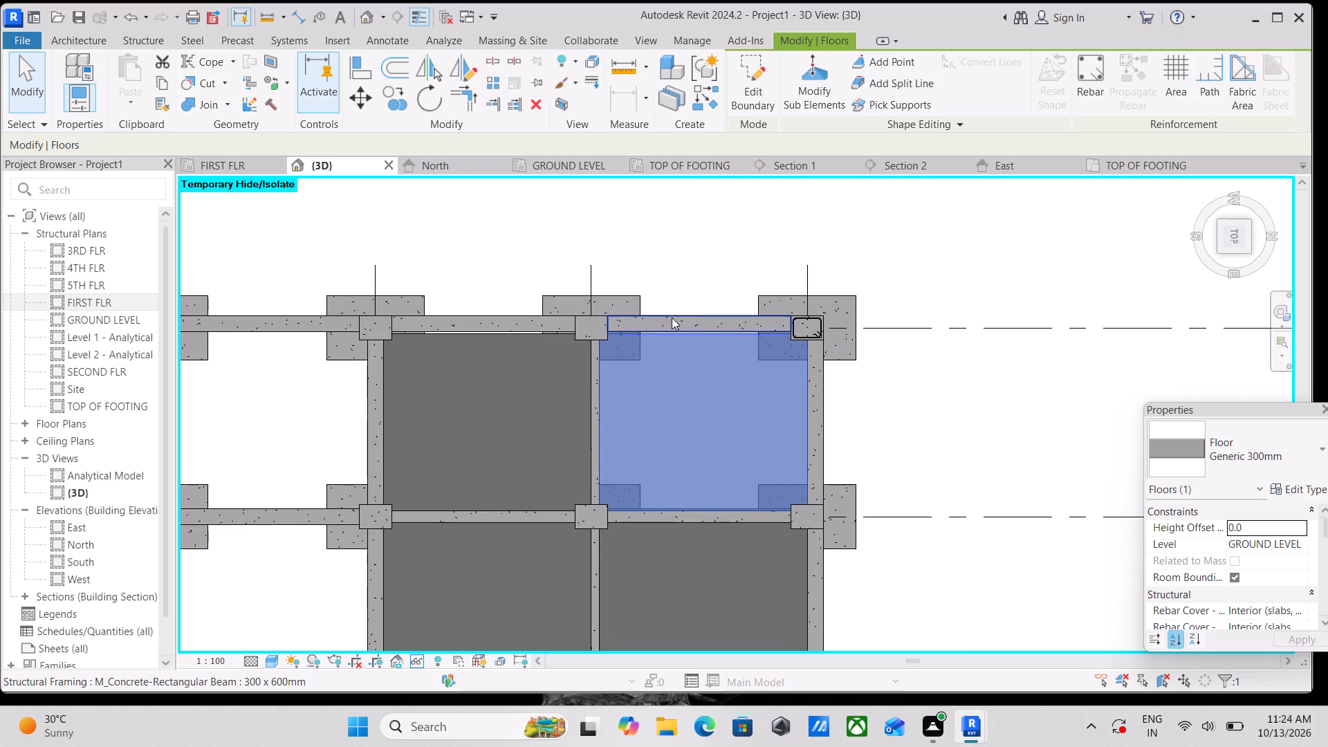
pyautogui.scroll(3, 672, 319)
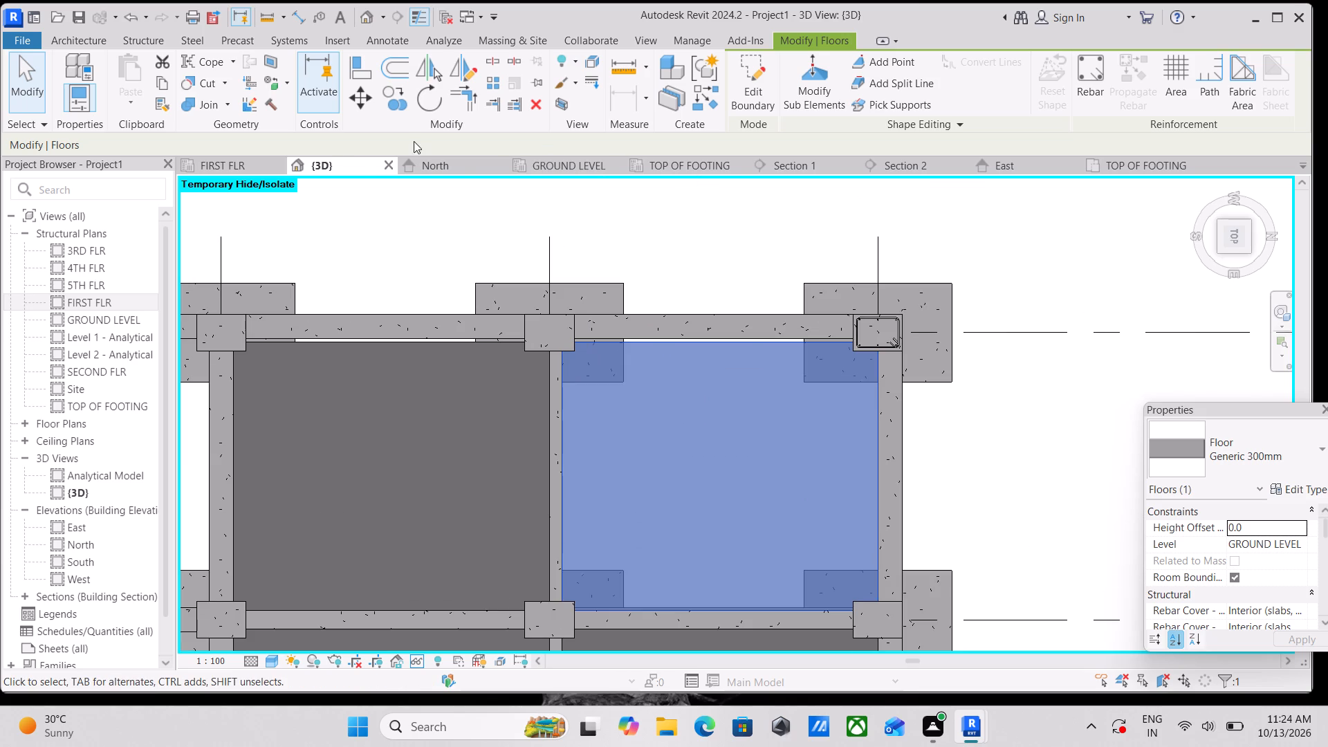
pyautogui.click(356, 104)
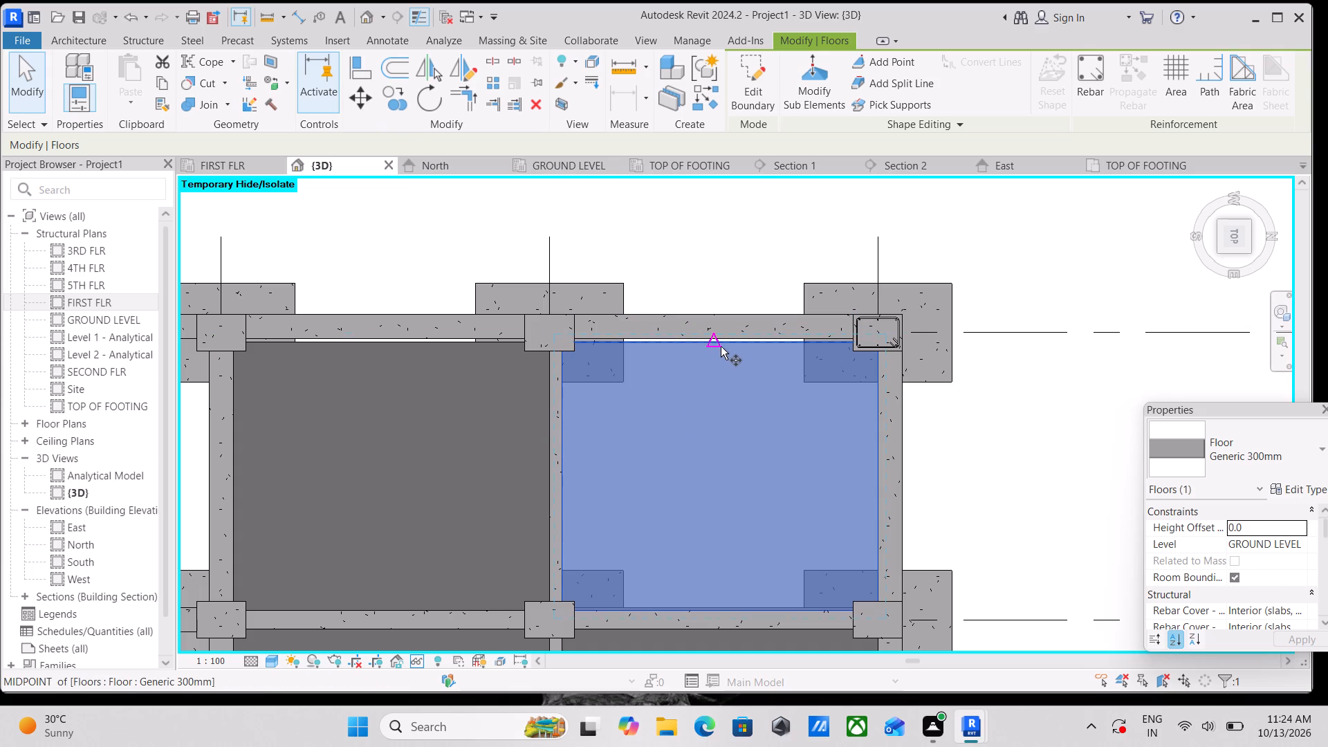
pyautogui.click(714, 341)
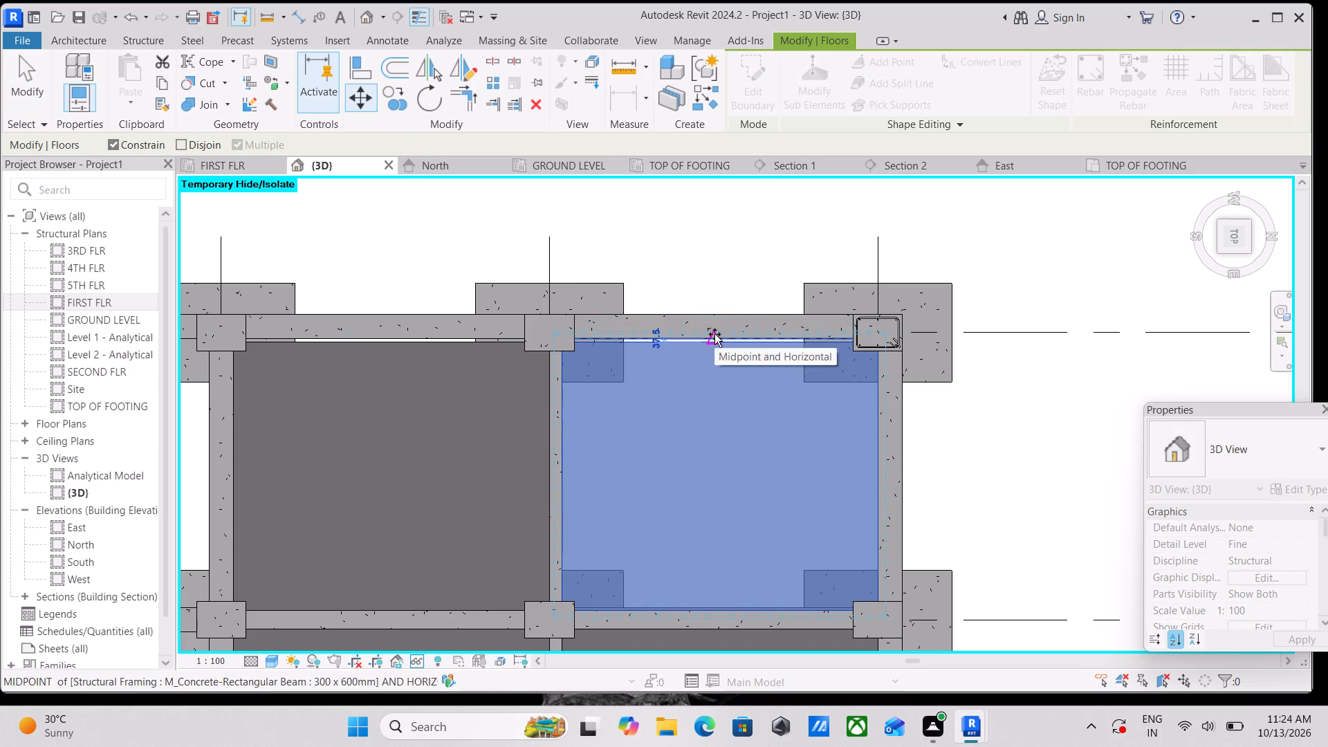
pyautogui.scroll(7, 714, 334)
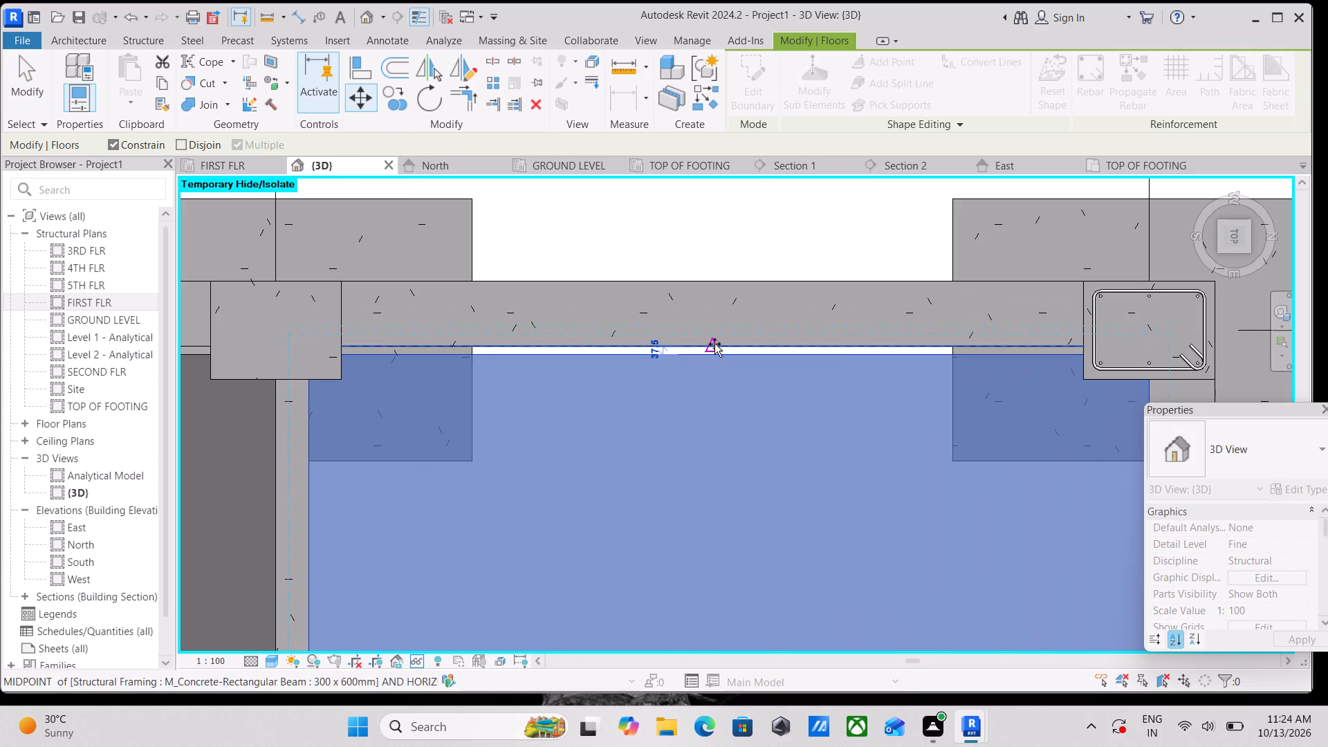
pyautogui.click(714, 344)
pyautogui.scroll(-4, 714, 344)
pyautogui.press('Escape')
# Move the B-C bay floor between grids 2 and 1 so its outer edge meets the inner face of the grid 1 beam.
pyautogui.scroll(-3, 714, 349)
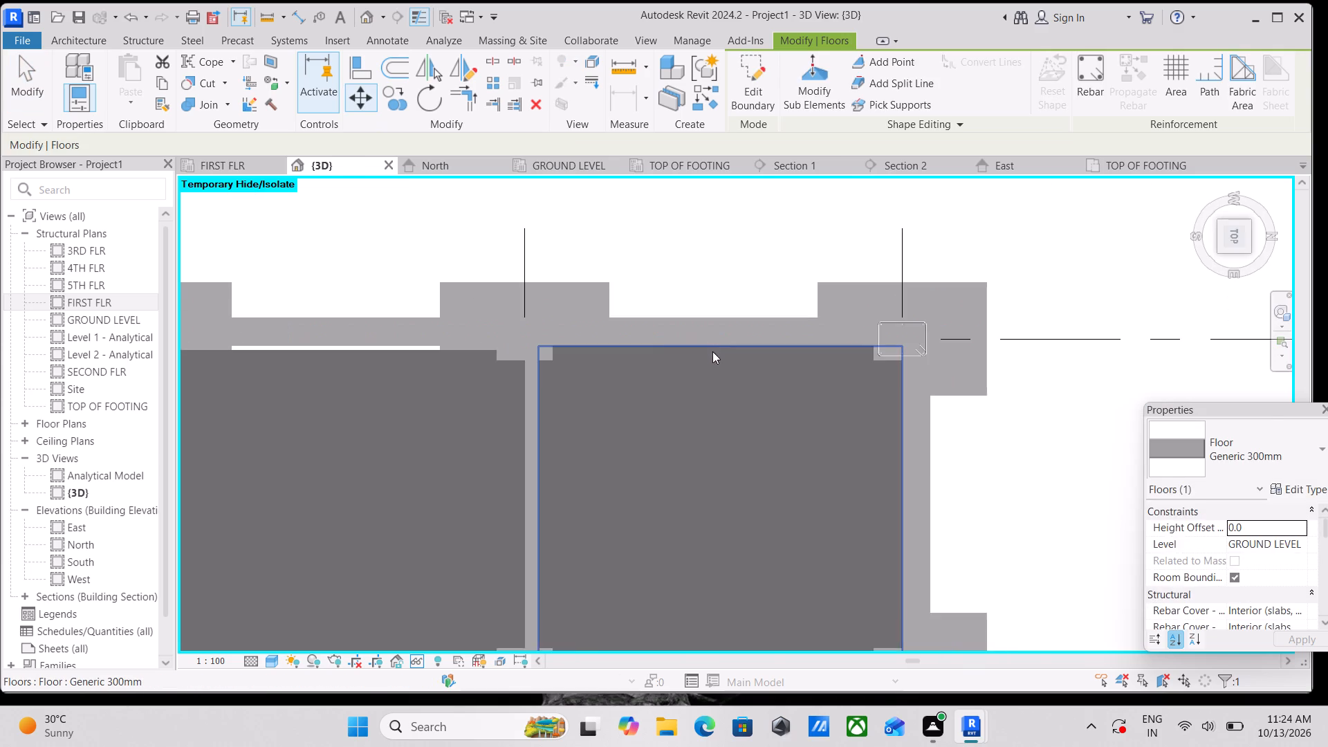
pyautogui.scroll(-2, 712, 352)
pyautogui.moveTo(712, 352); pyautogui.dragTo(712, 255, button='middle')
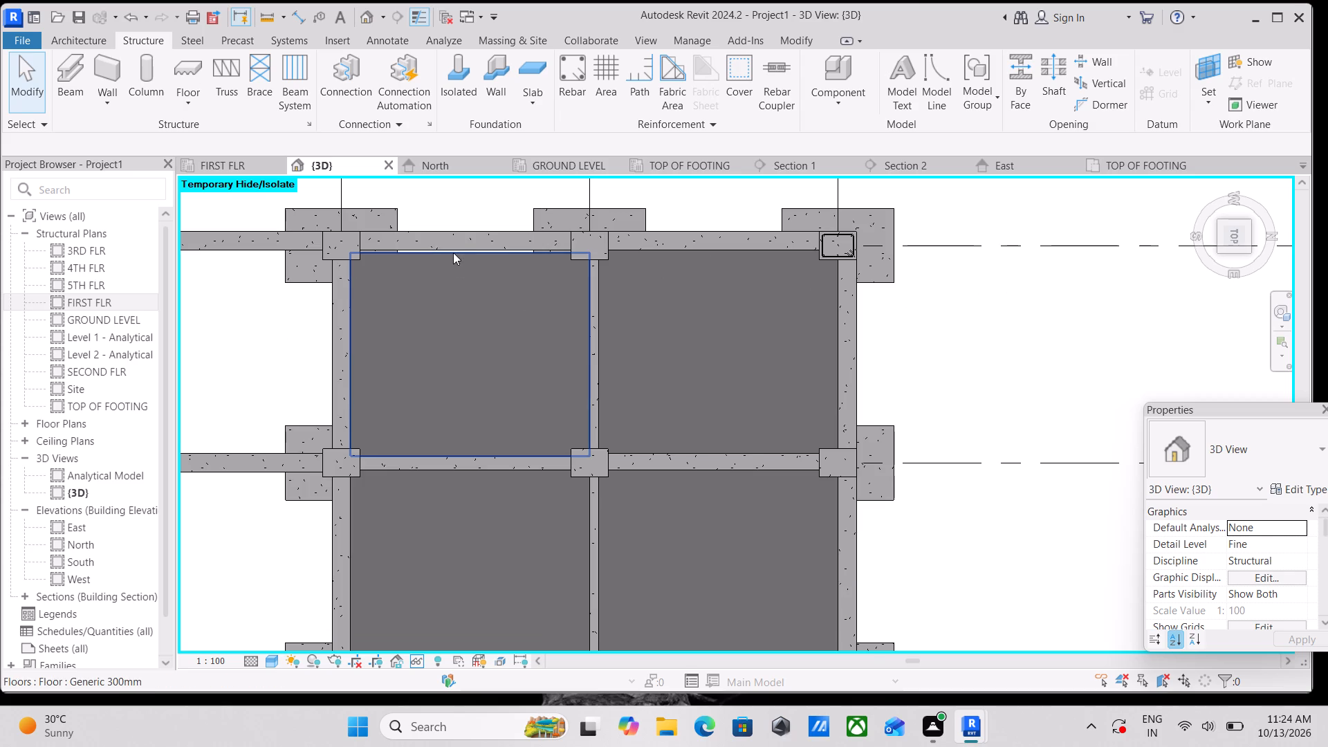
pyautogui.click(453, 252)
pyautogui.scroll(4, 453, 252)
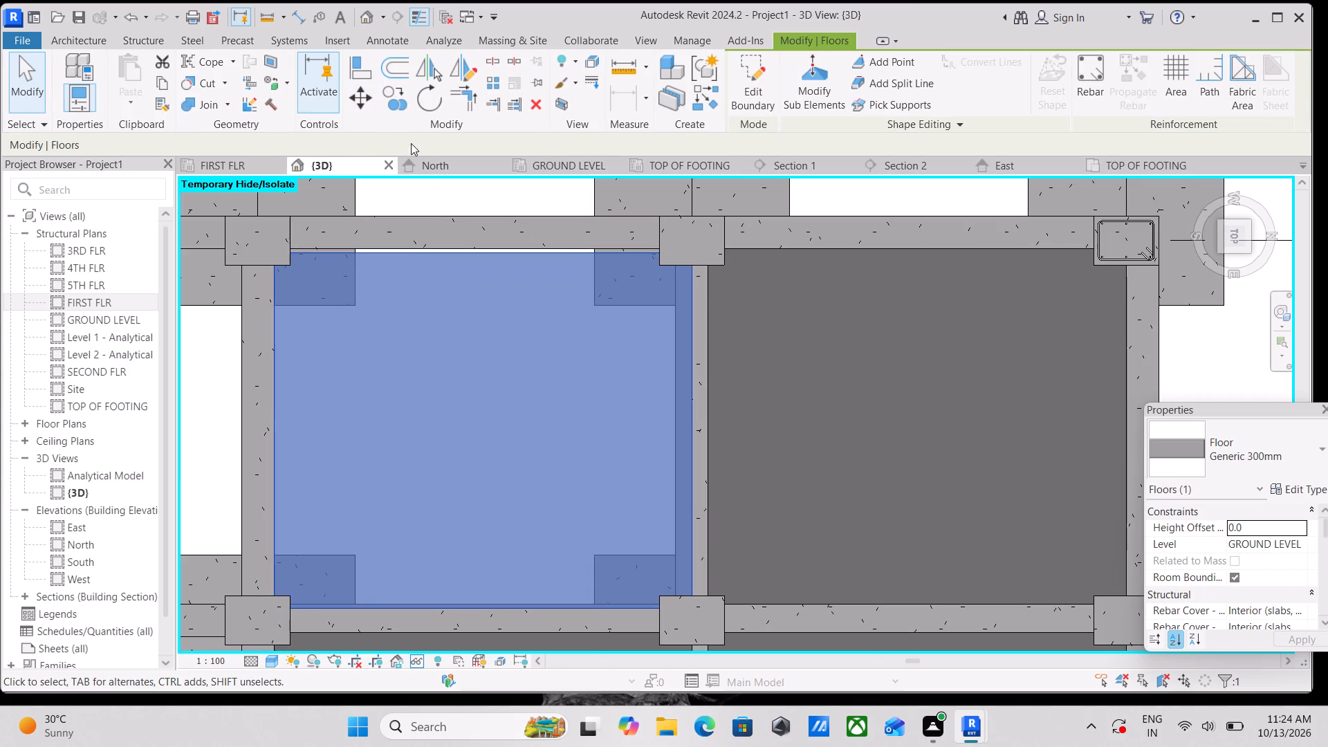
pyautogui.click(362, 103)
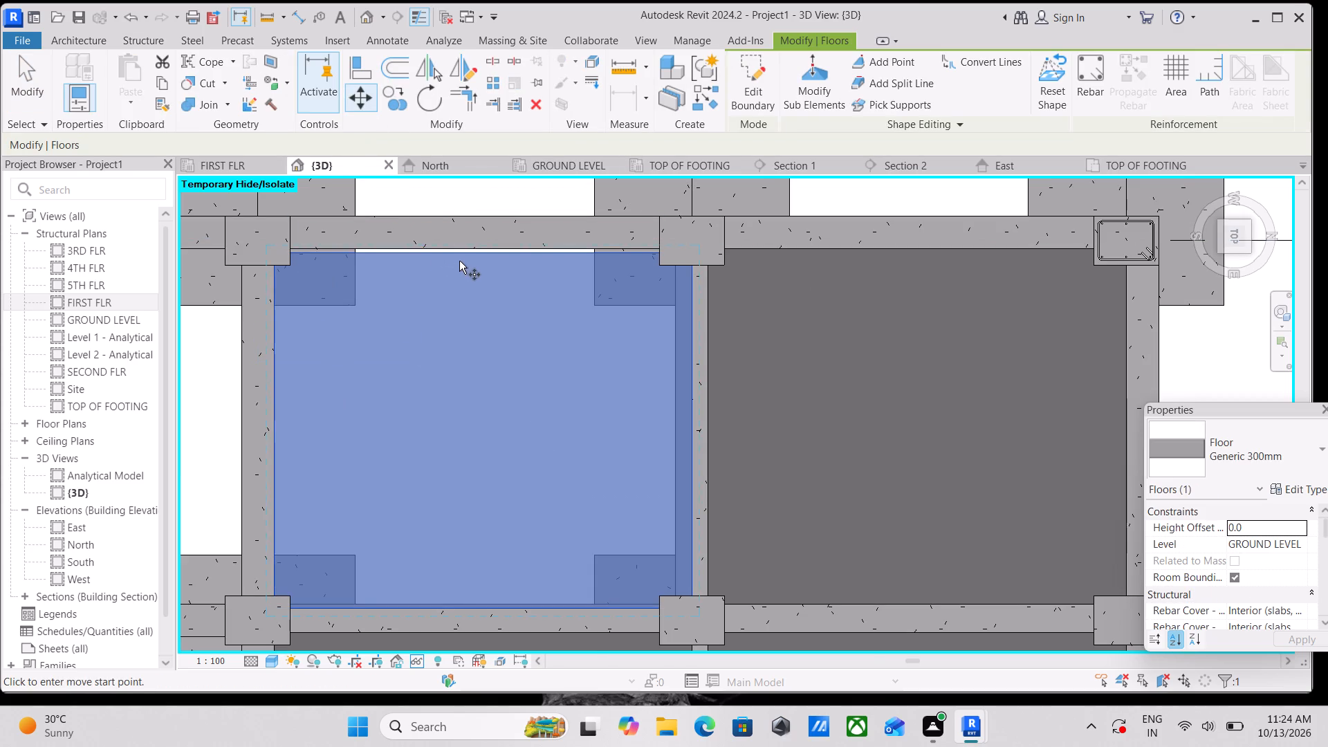
pyautogui.scroll(1, 471, 250)
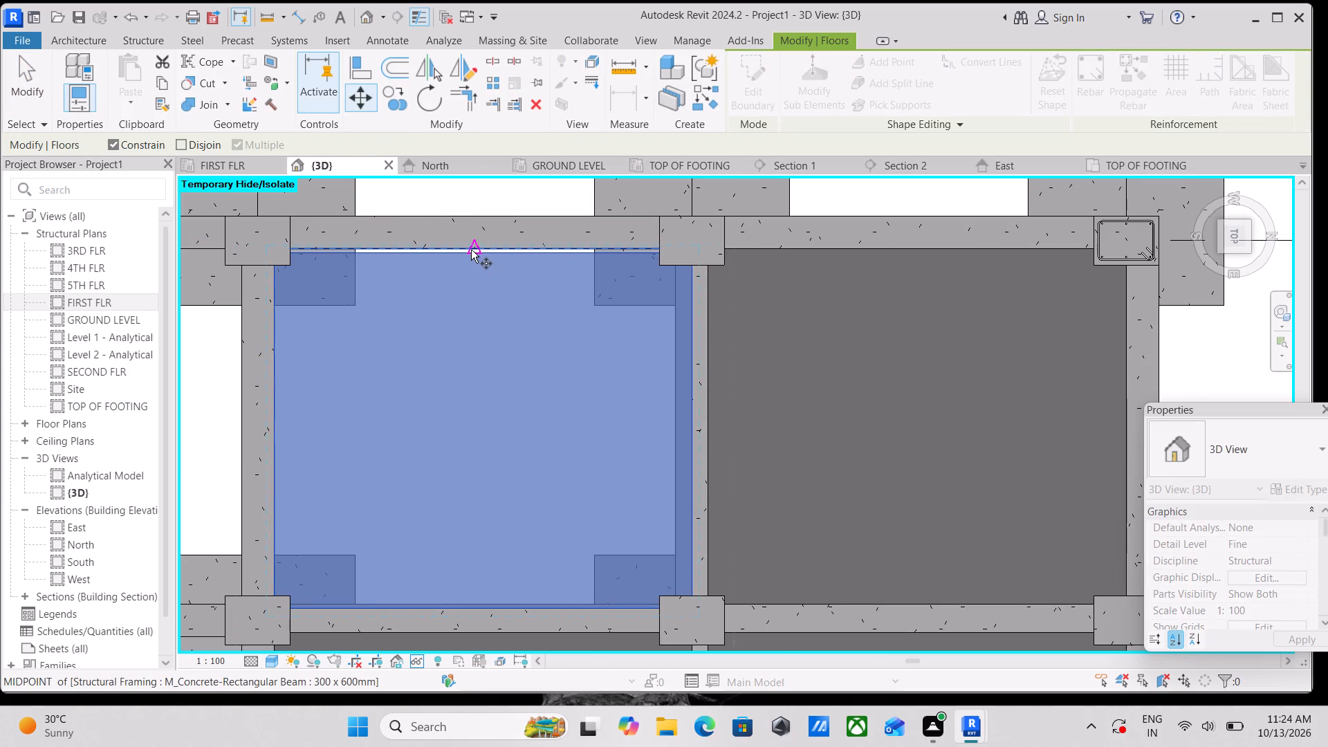
pyautogui.scroll(1, 471, 250)
pyautogui.click(471, 254)
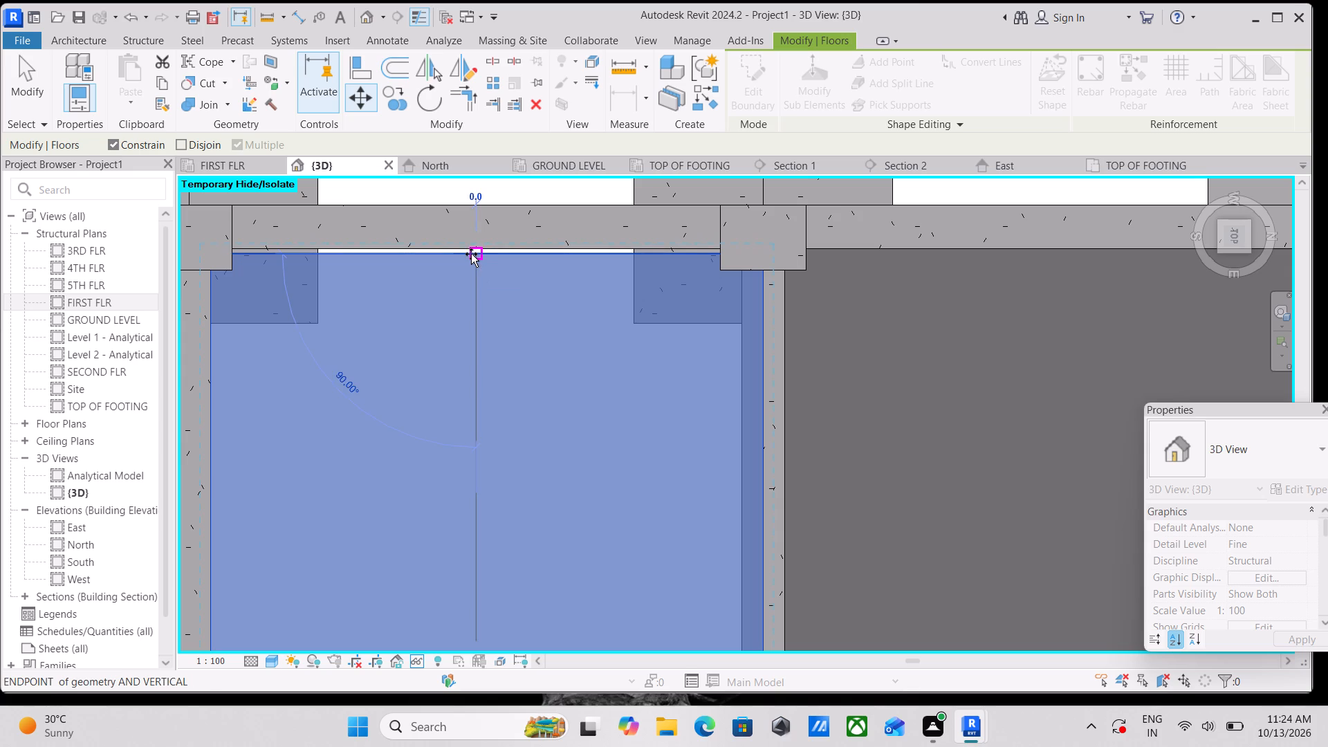
pyautogui.click(472, 248)
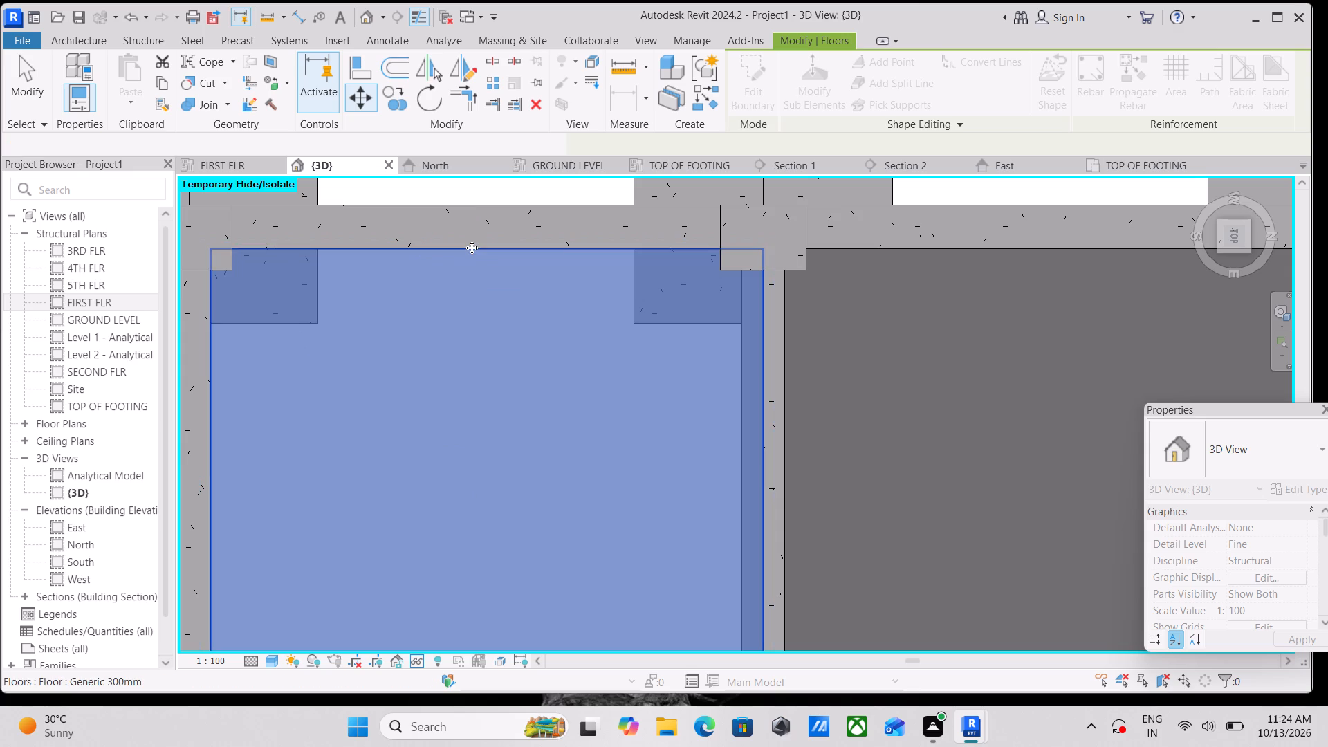
pyautogui.scroll(-6, 472, 248)
pyautogui.press('Escape')
# Examine the fit of the floor slabs against the beams in the A-B and B-C bays from grid 1 to grid 6.
pyautogui.scroll(-4, 478, 267)
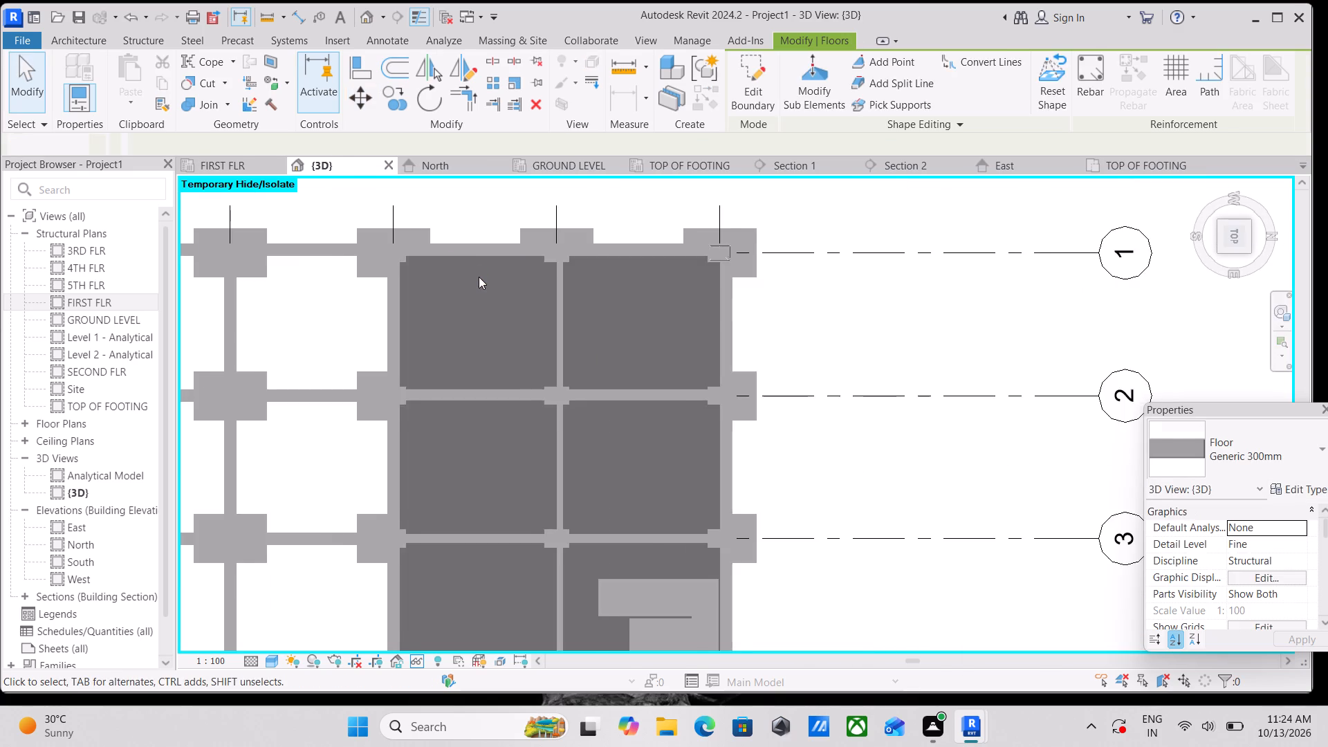
pyautogui.moveTo(479, 271); pyautogui.dragTo(476, 216, button='middle')
pyautogui.moveTo(495, 323); pyautogui.dragTo(488, 229, button='middle')
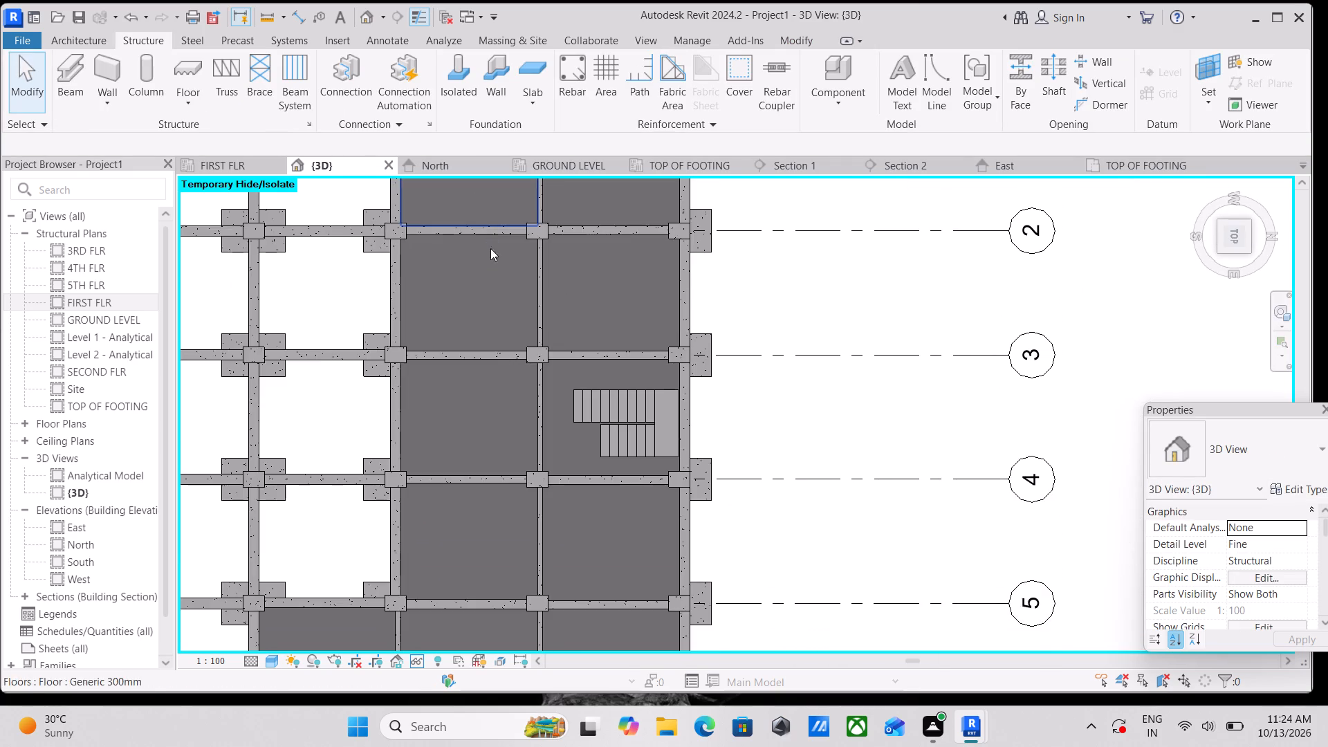
pyautogui.scroll(2, 504, 278)
pyautogui.scroll(4, 522, 370)
pyautogui.scroll(3, 465, 388)
pyautogui.scroll(-2, 459, 383)
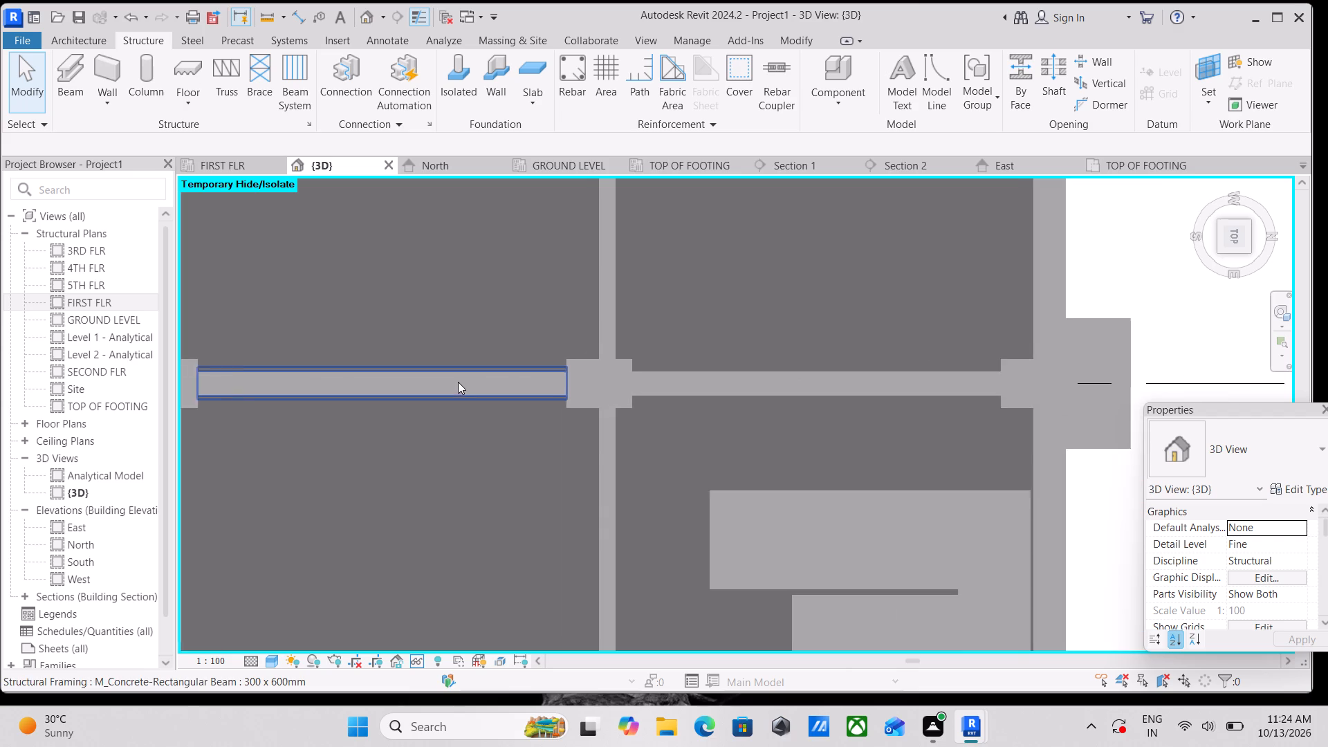
pyautogui.moveTo(458, 380); pyautogui.dragTo(472, 194, button='middle')
pyautogui.scroll(1, 472, 187)
pyautogui.scroll(-7, 474, 265)
pyautogui.moveTo(481, 313); pyautogui.dragTo(484, 121, button='middle')
pyautogui.scroll(-2, 483, 320)
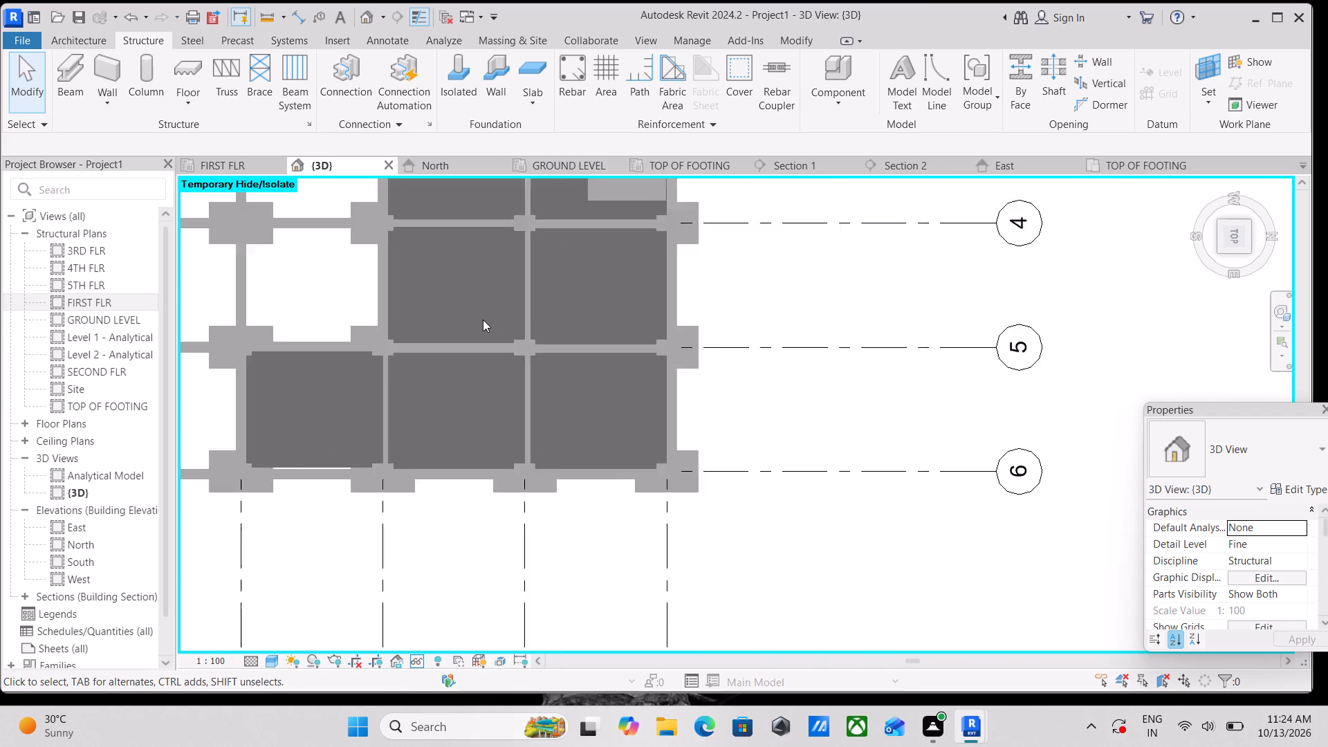
pyautogui.scroll(1, 483, 320)
pyautogui.scroll(-9, 483, 320)
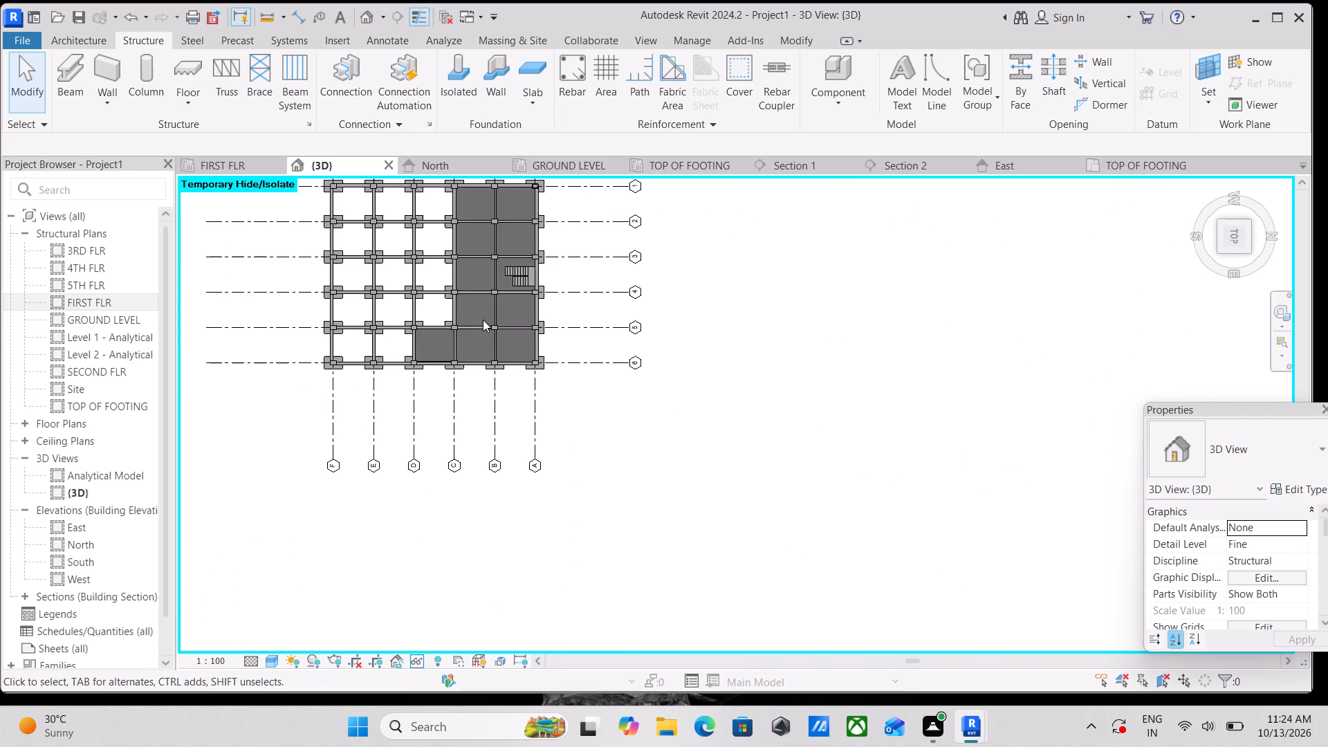
# Move the C-D bay floor between grids 5 and 6 by 37.5 mm so its edge meets the grid 6 beam's inner face.
pyautogui.scroll(6, 407, 319)
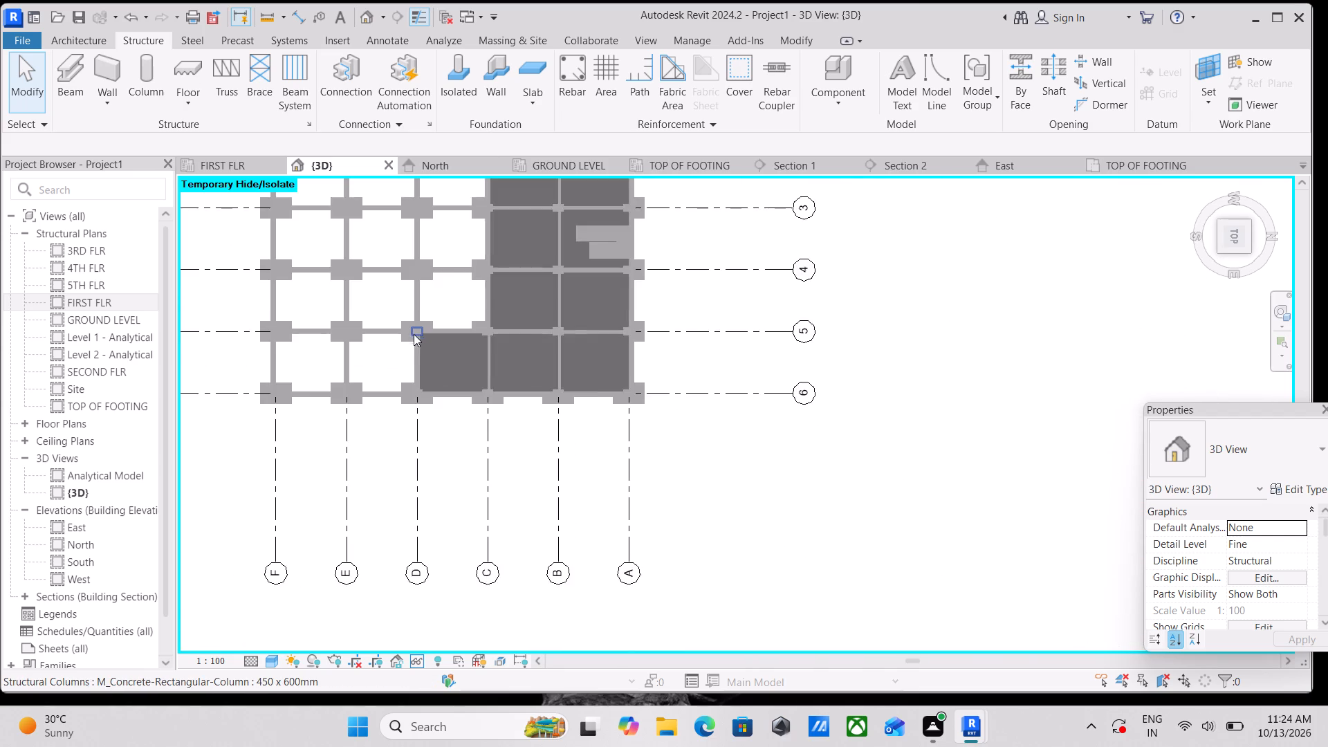
pyautogui.scroll(6, 414, 334)
pyautogui.click(484, 325)
pyautogui.scroll(-2, 493, 298)
pyautogui.moveTo(493, 298); pyautogui.dragTo(479, 340, button='middle')
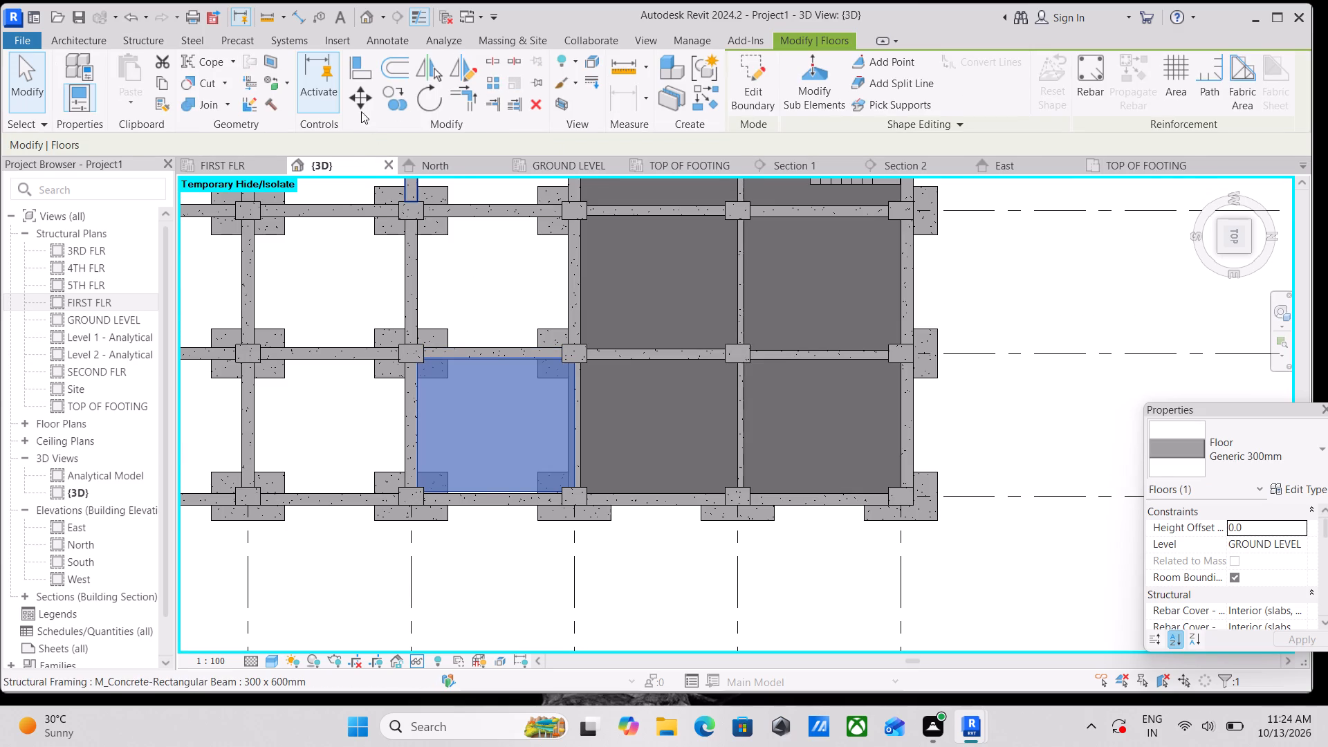
pyautogui.click(358, 96)
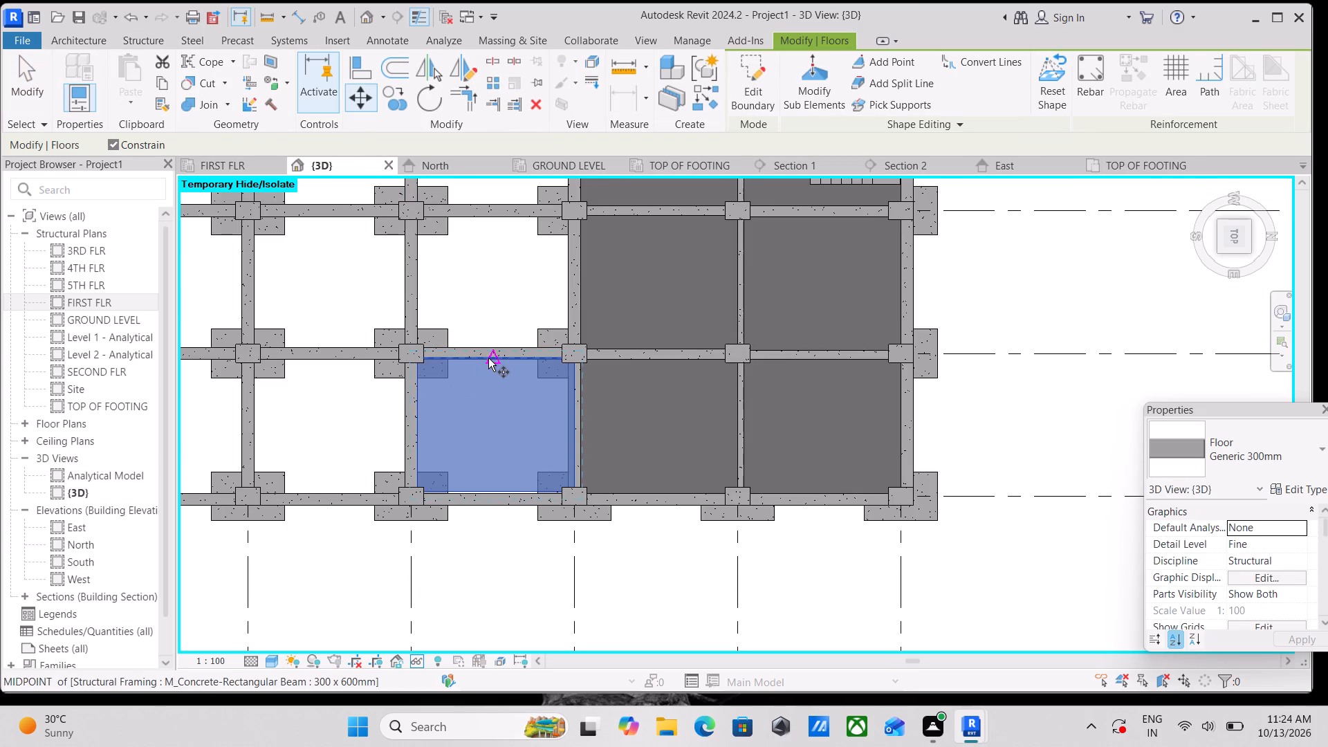
pyautogui.scroll(7, 488, 358)
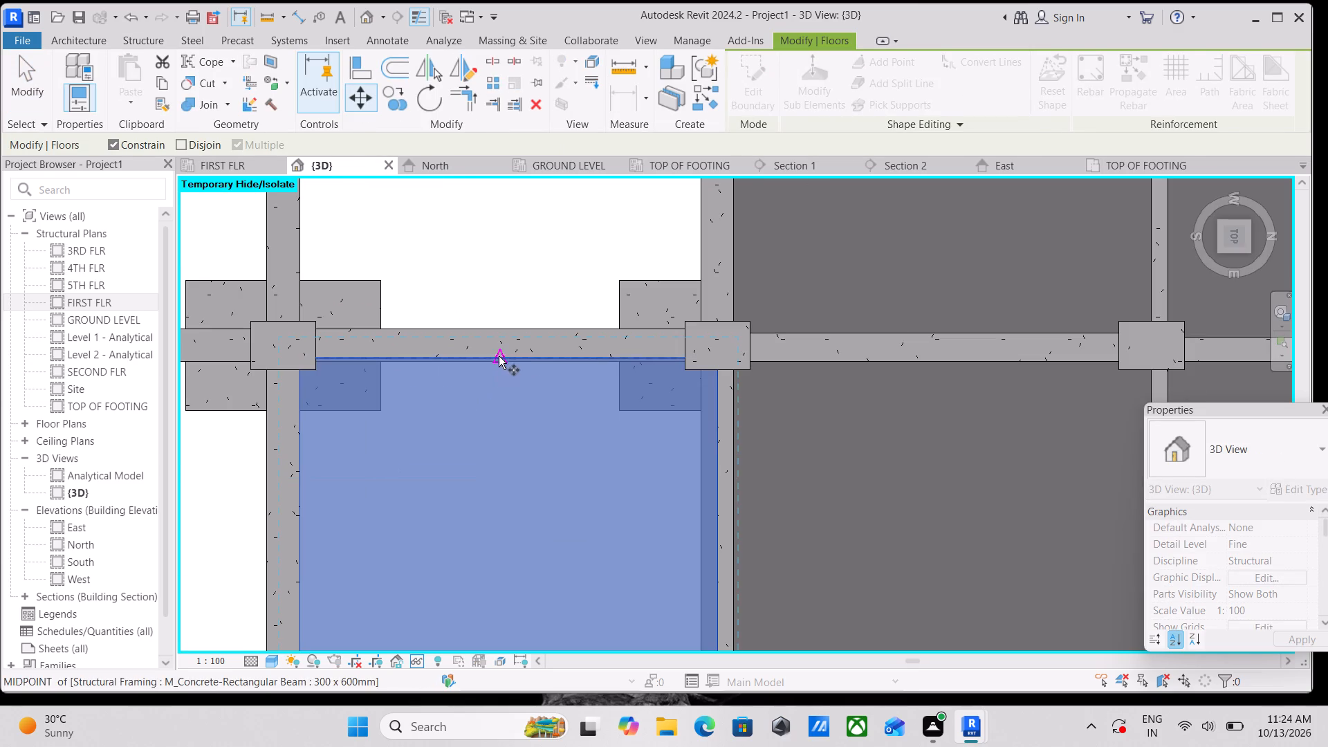
pyautogui.scroll(-6, 502, 347)
pyautogui.scroll(-1, 505, 405)
pyautogui.moveTo(505, 405); pyautogui.dragTo(508, 264, button='middle')
pyautogui.scroll(3, 496, 353)
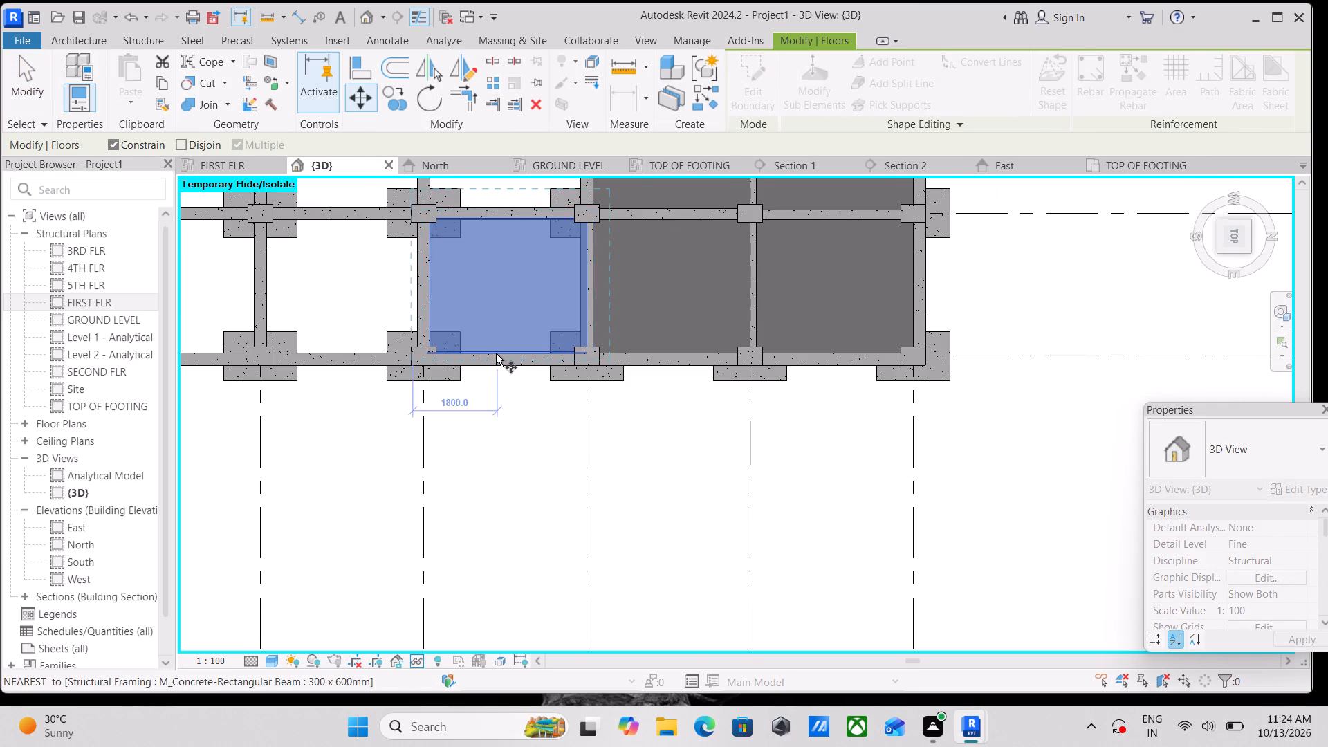
pyautogui.scroll(7, 496, 353)
pyautogui.click(524, 343)
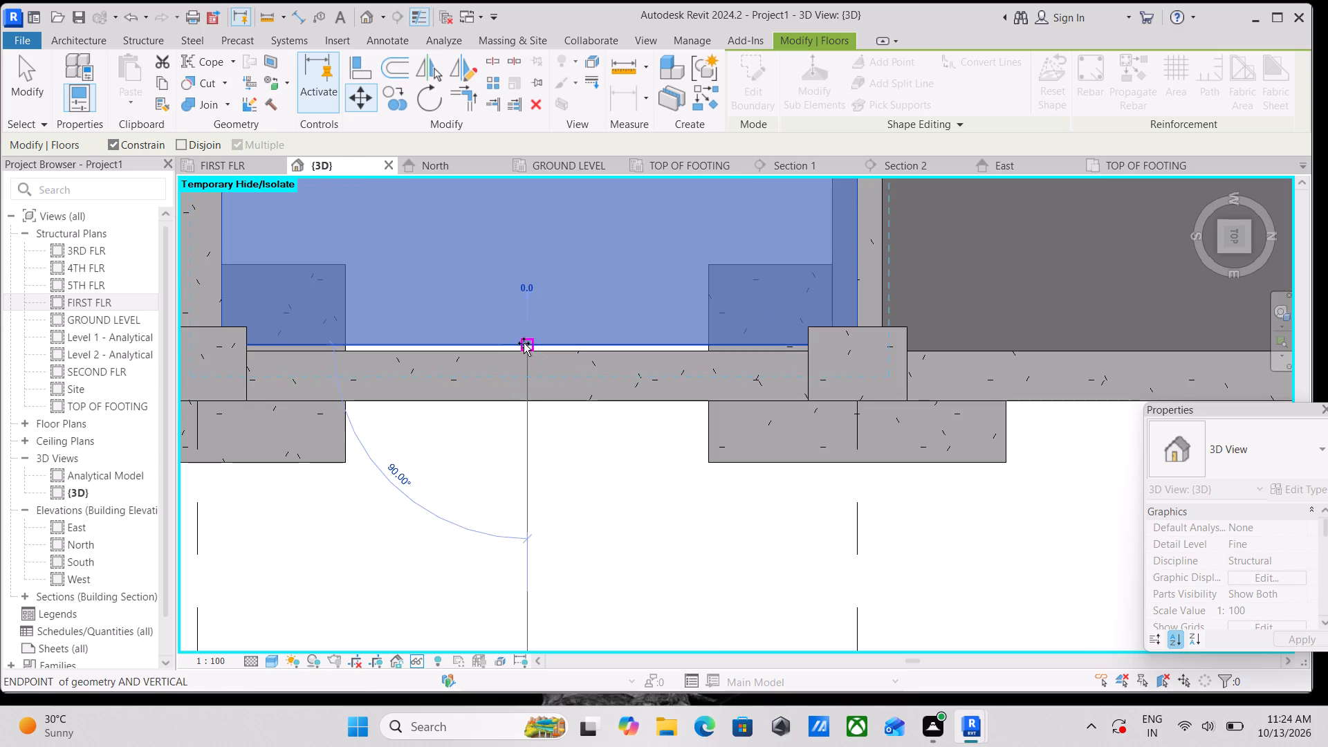
pyautogui.click(522, 354)
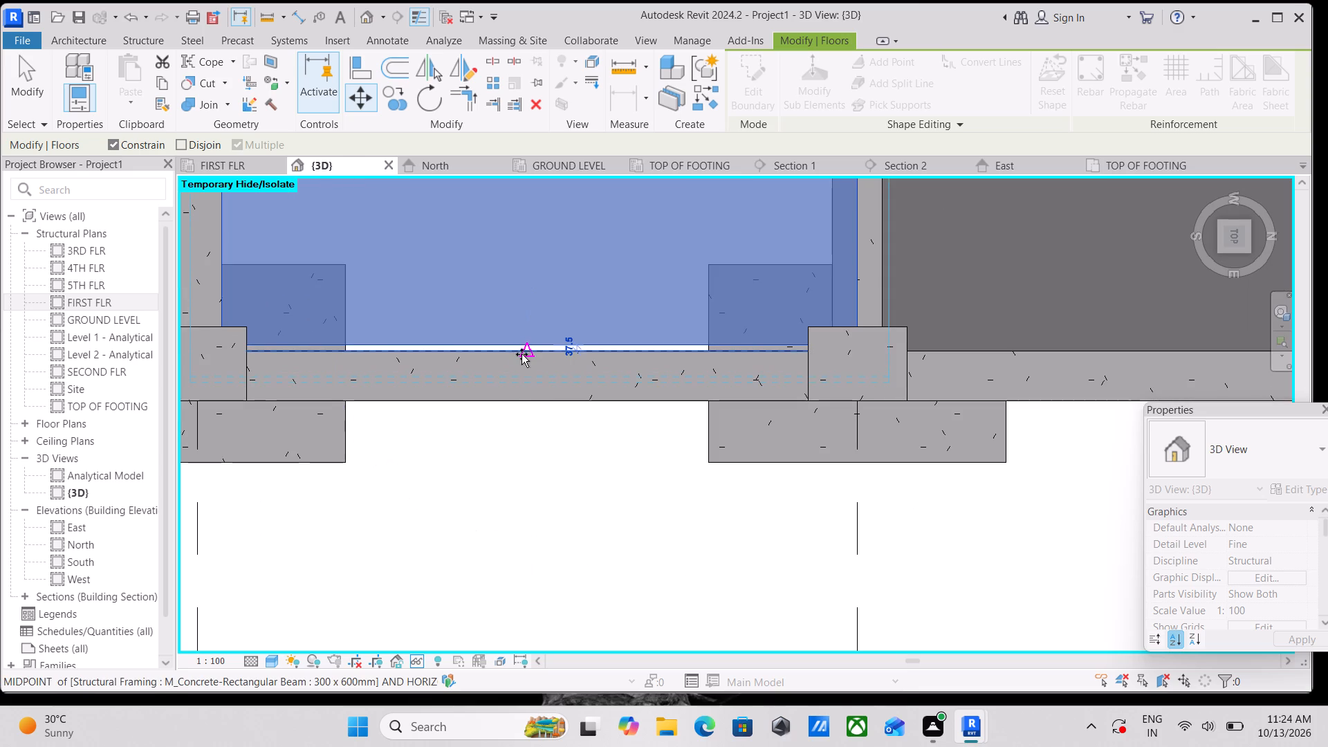
pyautogui.press('Escape')
# Start a multiple copy of the C-D bay floor between grids 6 and 5, placing the first copy between grids 5 and 4.
pyautogui.scroll(-8, 522, 354)
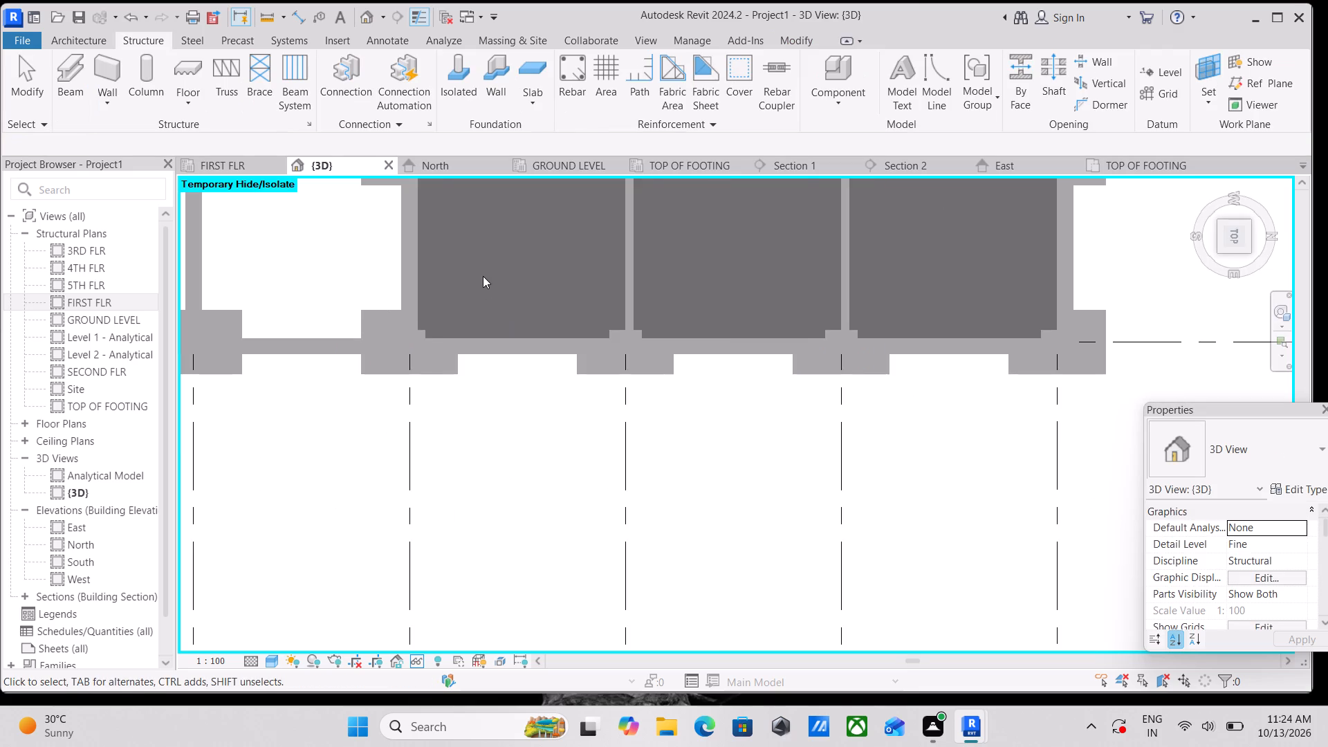
pyautogui.moveTo(483, 276); pyautogui.dragTo(472, 385, button='middle')
pyautogui.scroll(-1, 483, 276)
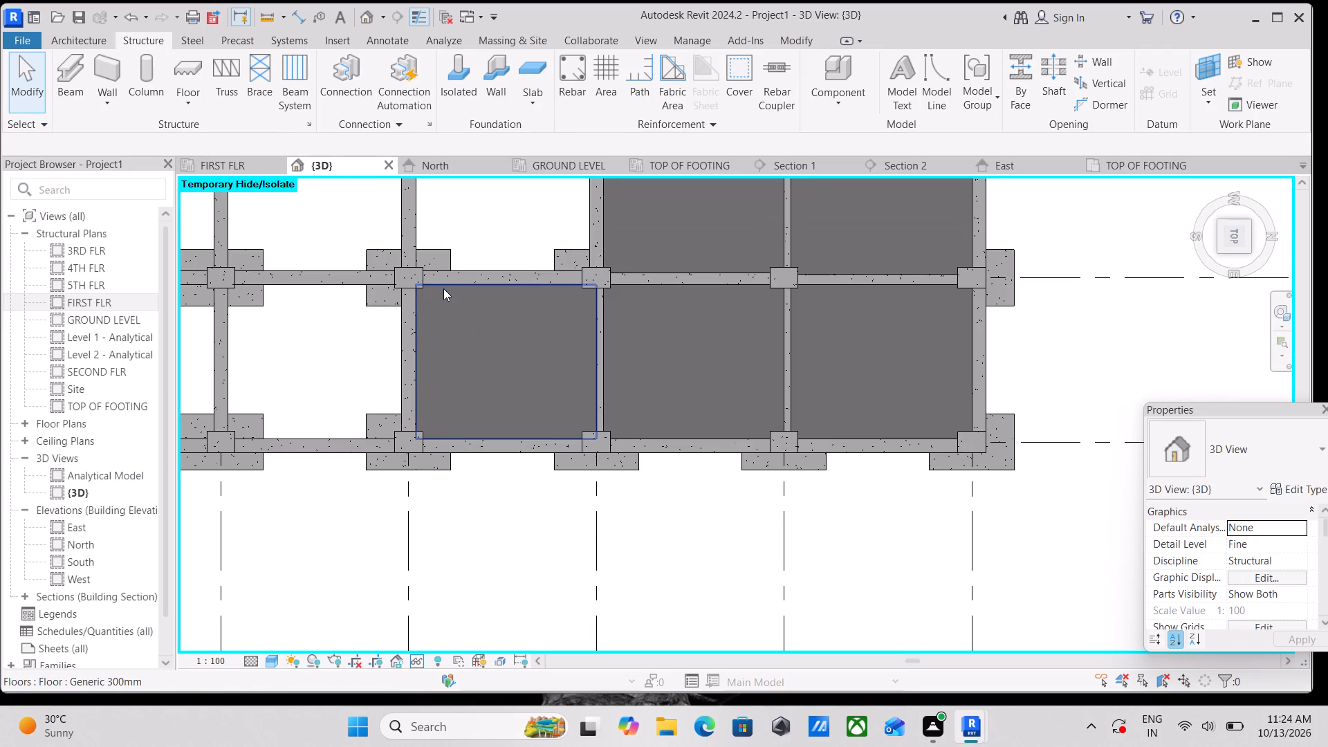
pyautogui.click(443, 288)
pyautogui.scroll(-3, 443, 288)
pyautogui.scroll(-1, 468, 237)
pyautogui.moveTo(468, 237); pyautogui.dragTo(469, 273, button='middle')
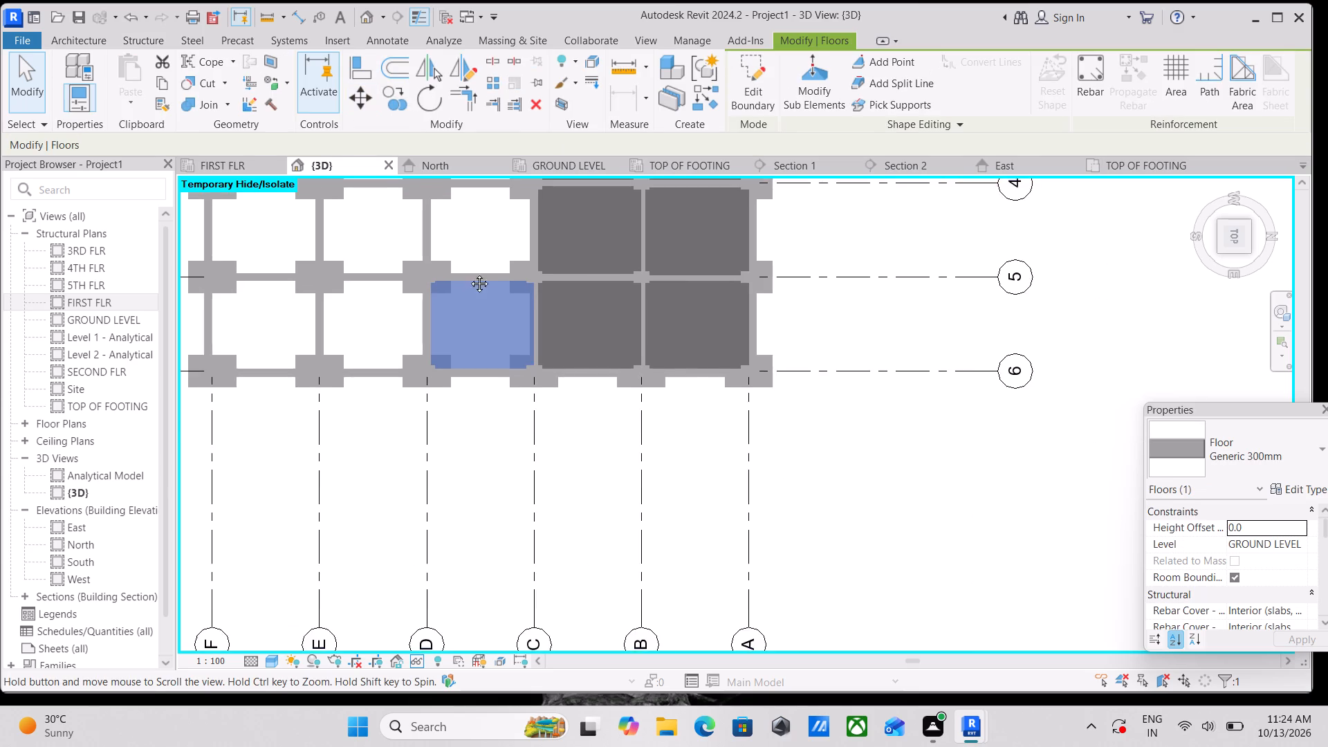
pyautogui.moveTo(469, 273); pyautogui.dragTo(465, 365, button='middle')
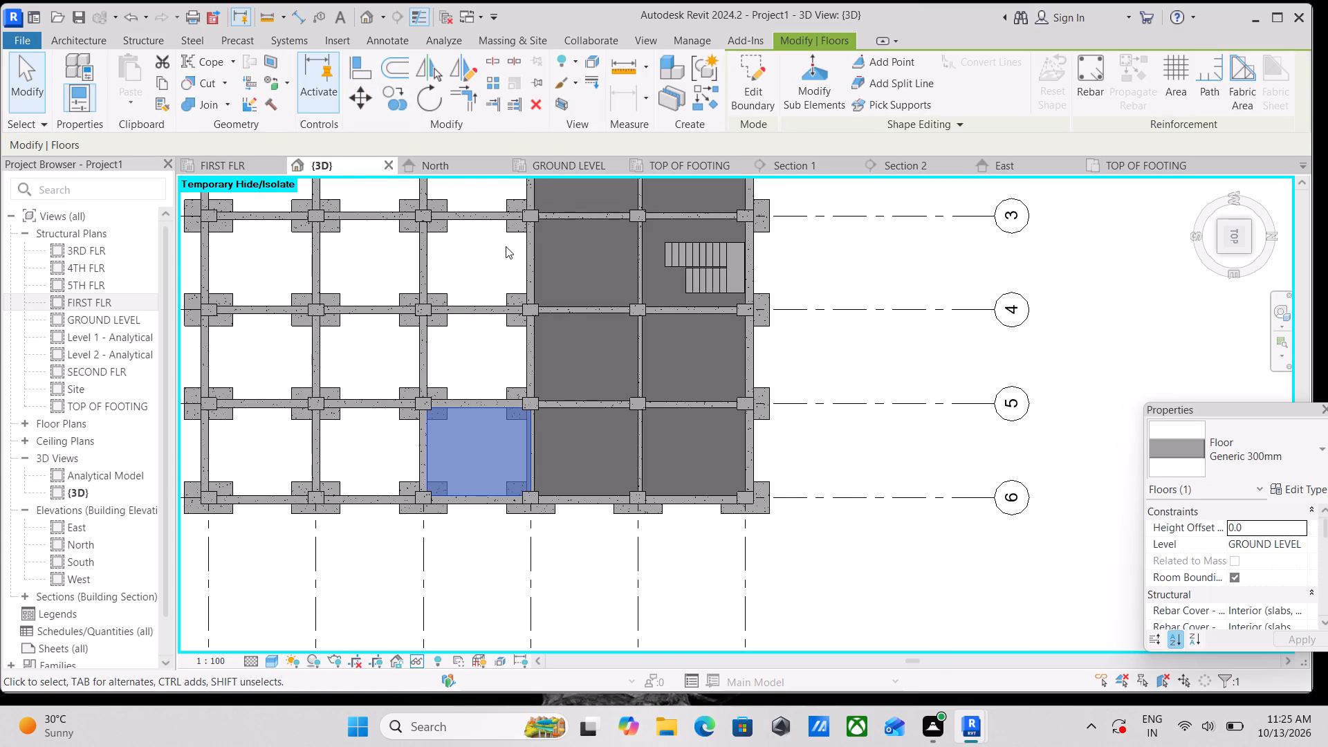
pyautogui.scroll(-1, 506, 246)
pyautogui.moveTo(504, 247); pyautogui.dragTo(513, 304, button='middle')
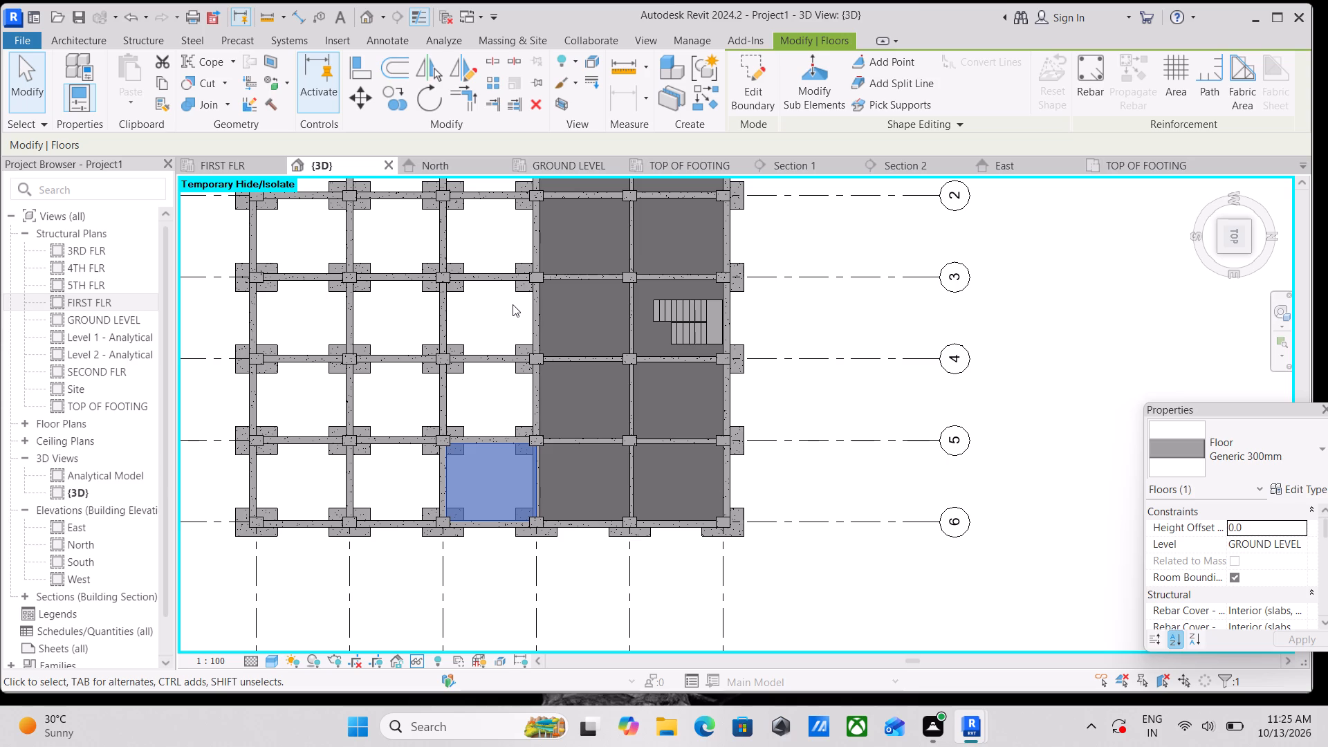
pyautogui.scroll(3, 513, 304)
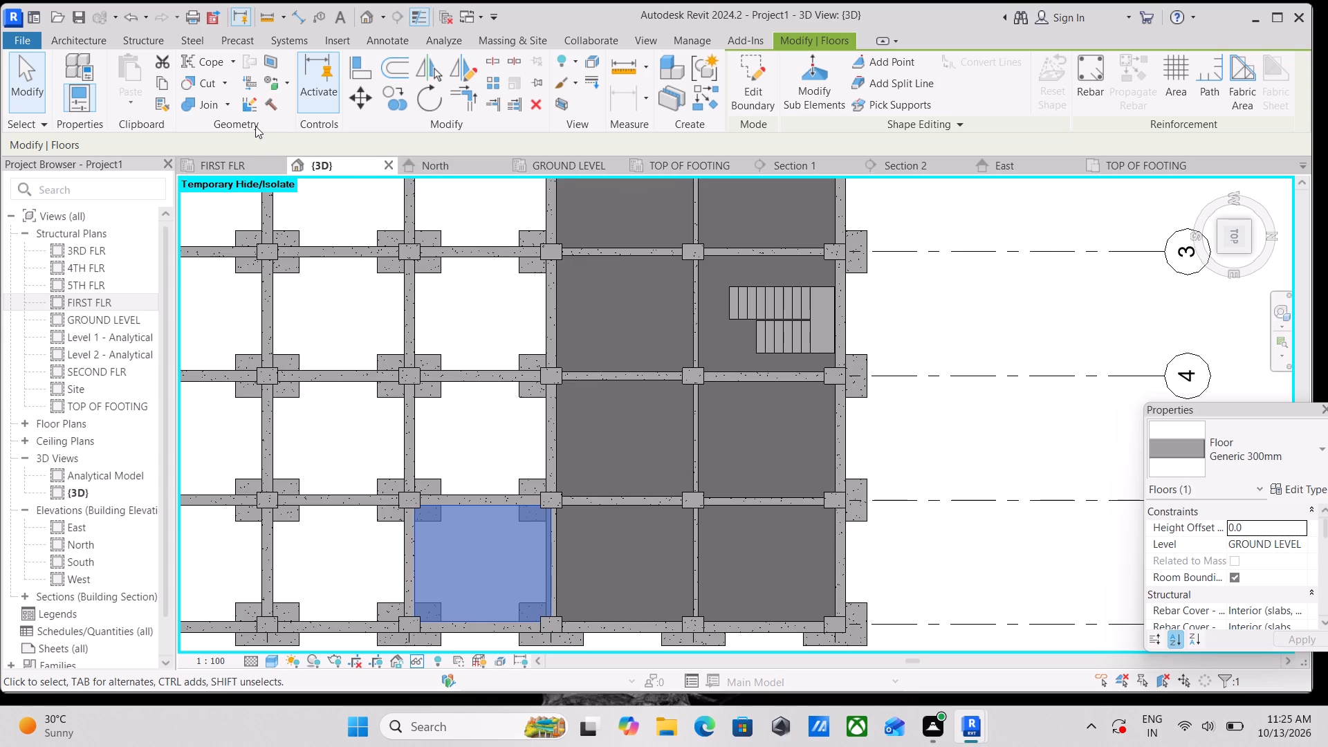
pyautogui.click(386, 105)
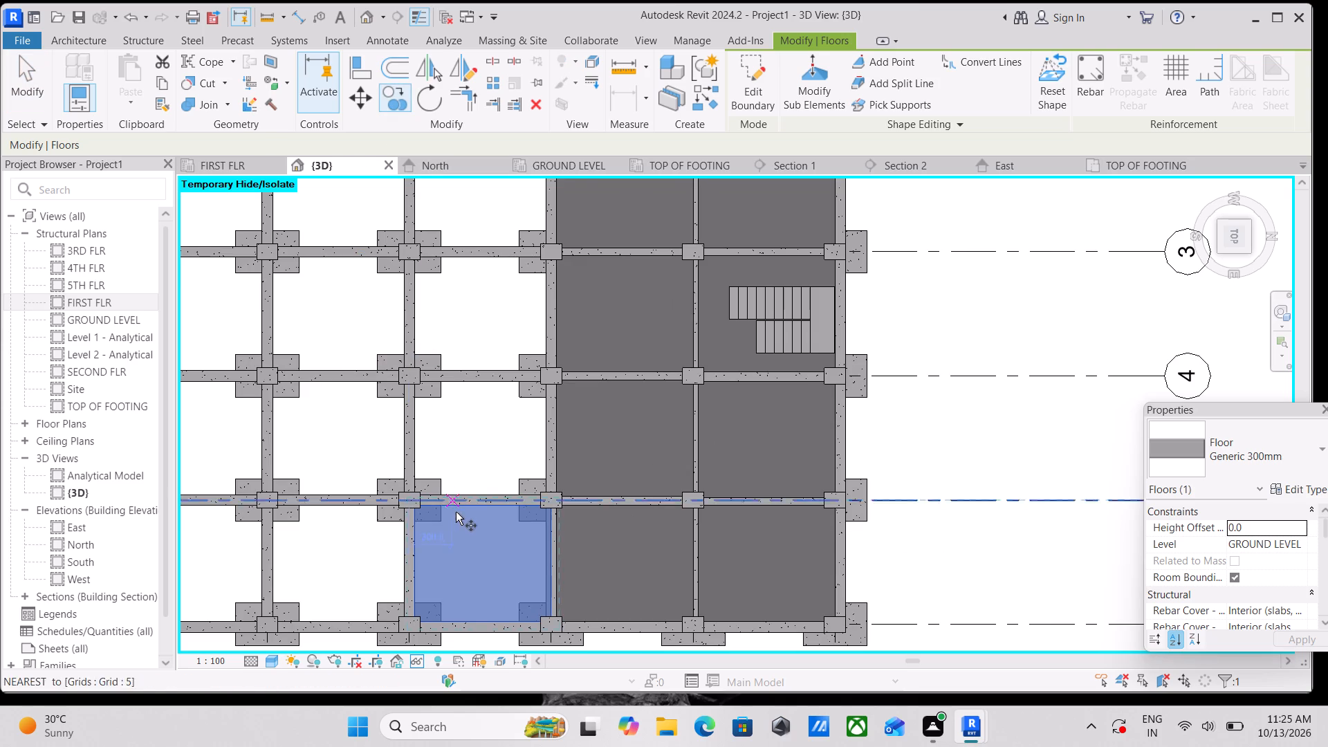
pyautogui.scroll(8, 477, 501)
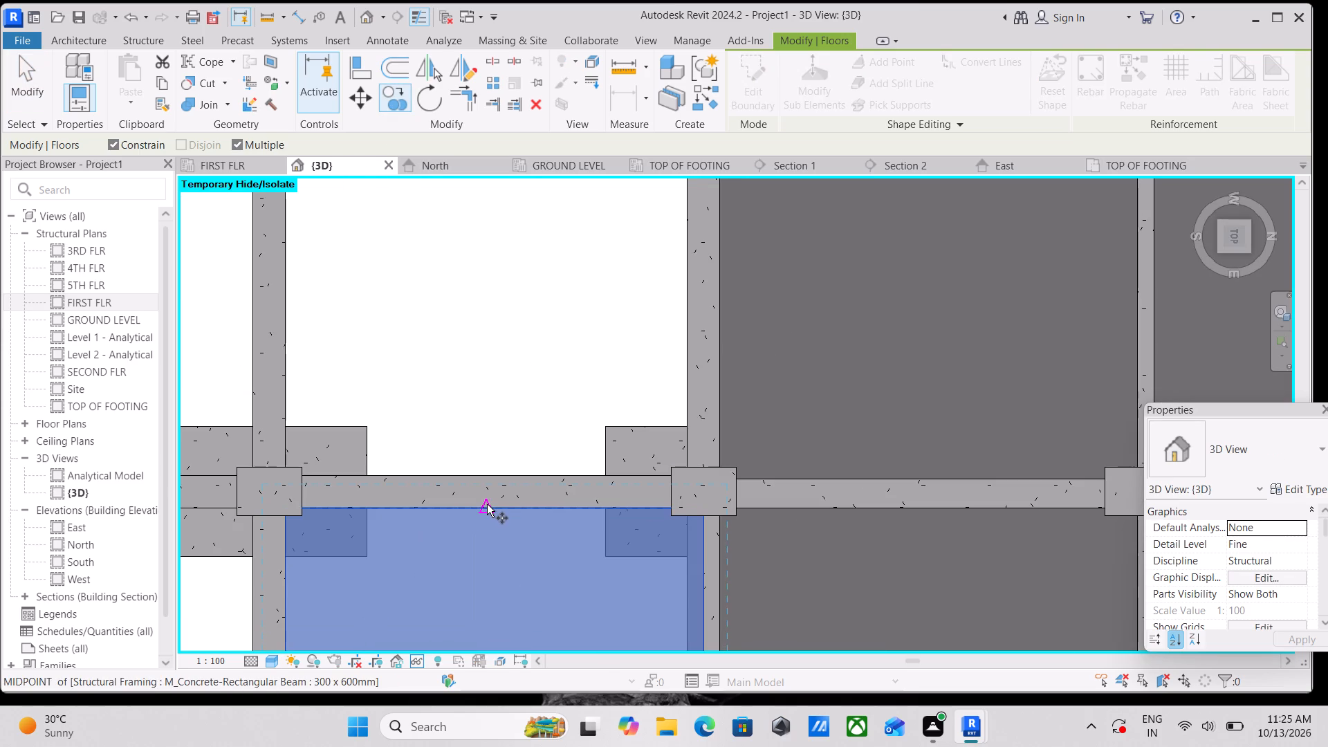
pyautogui.click(487, 504)
pyautogui.moveTo(488, 294); pyautogui.dragTo(490, 548, button='middle')
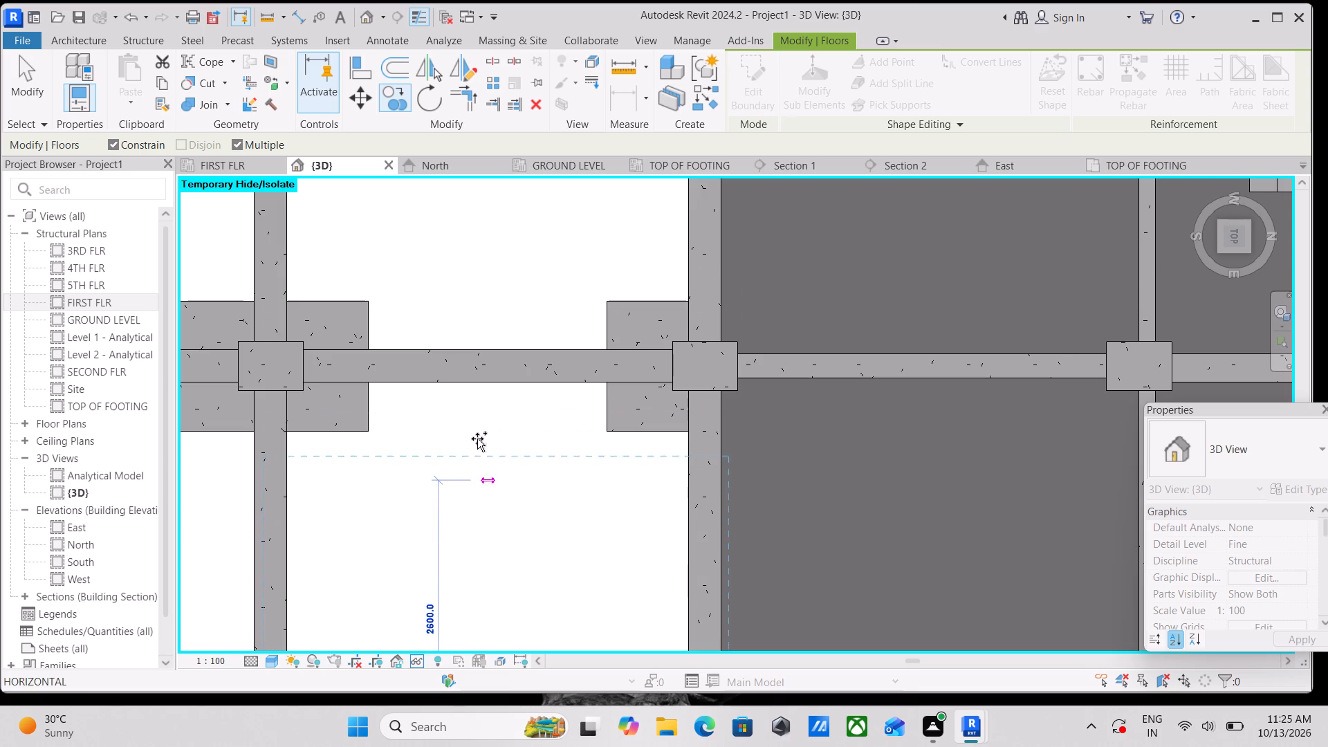
pyautogui.click(485, 382)
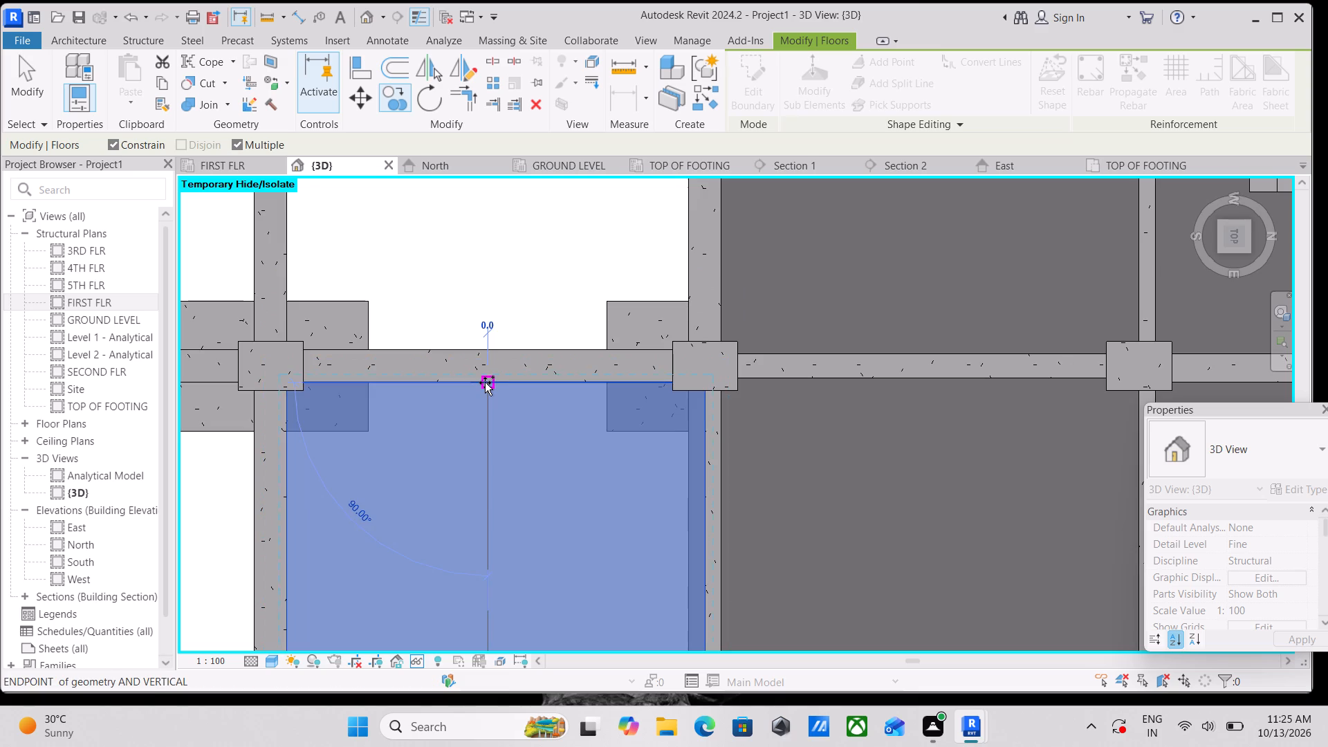
# Place further copies of the C-D floor between grids 4 and 3 and between grids 3 and 2, snapping to the beam midpoints.
pyautogui.scroll(-4, 485, 382)
pyautogui.moveTo(485, 382); pyautogui.dragTo(486, 564, button='middle')
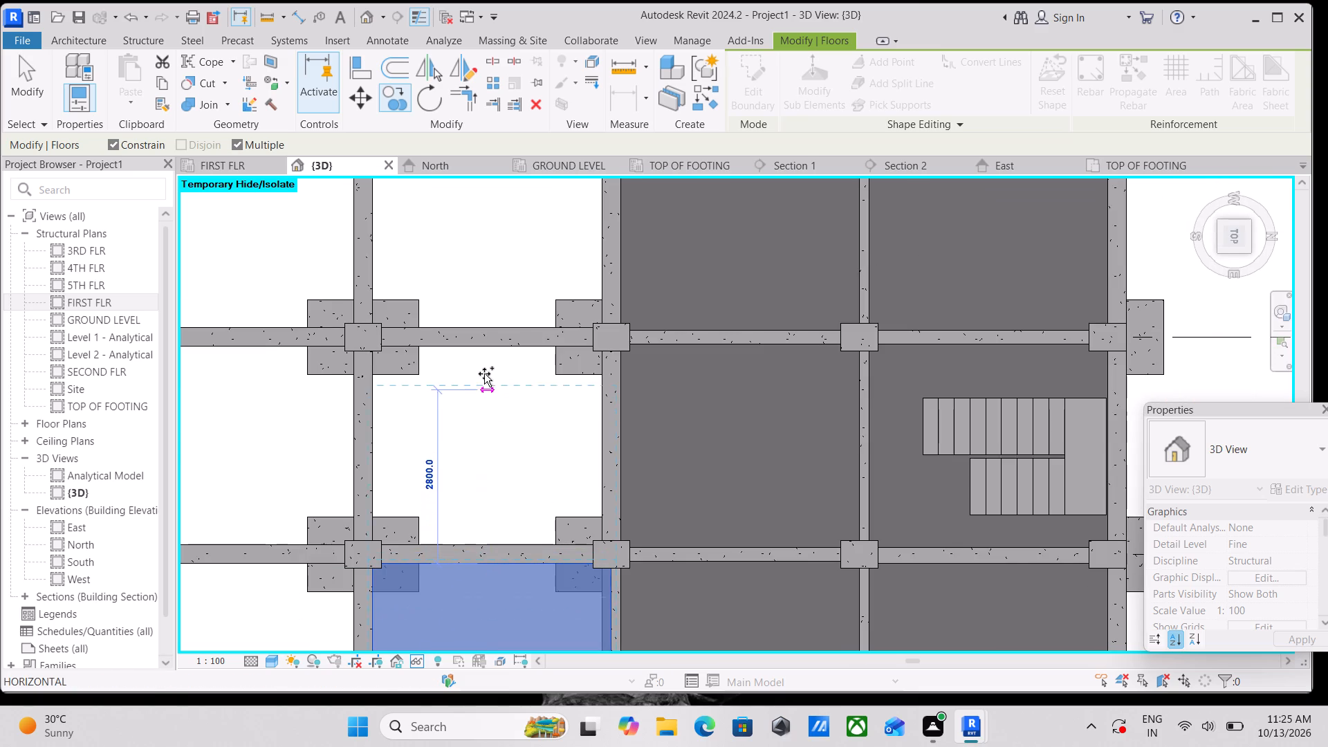
pyautogui.click(483, 342)
pyautogui.scroll(-2, 483, 342)
pyautogui.moveTo(483, 342); pyautogui.dragTo(483, 388, button='middle')
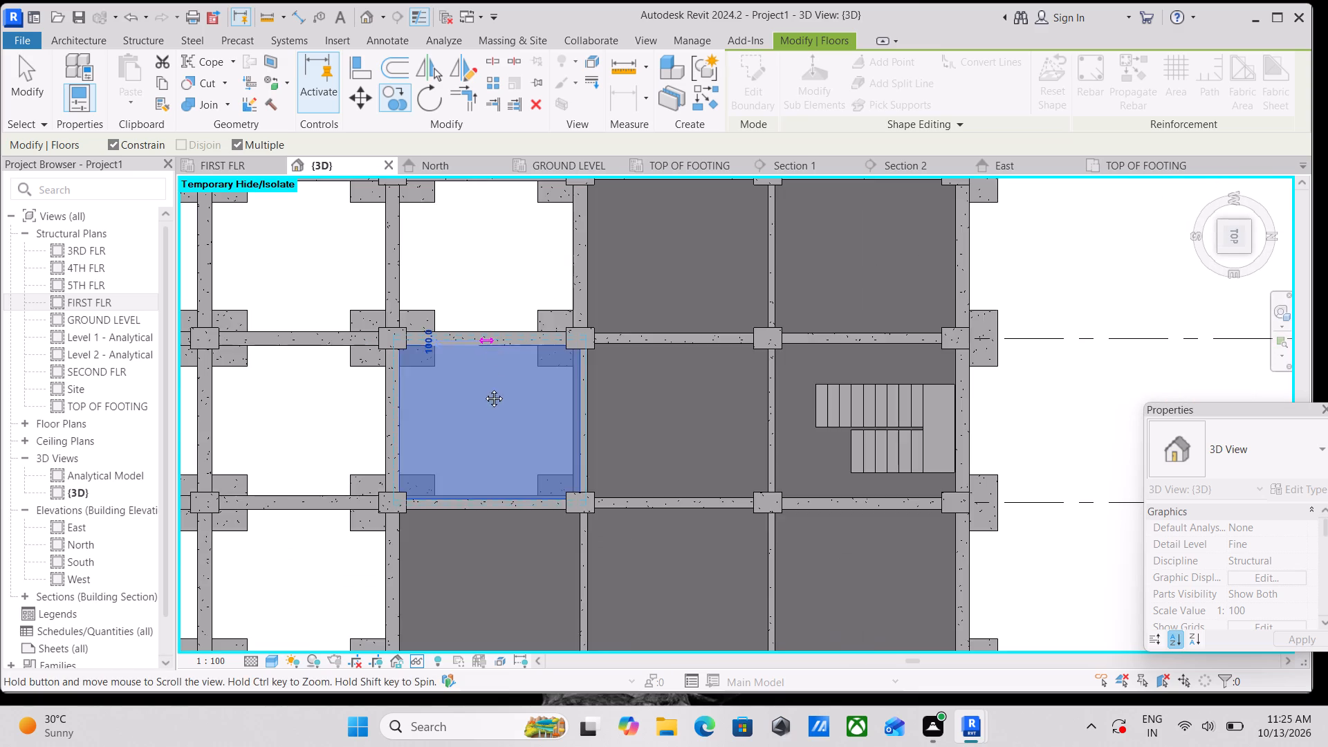
pyautogui.moveTo(483, 388); pyautogui.dragTo(475, 535, button='middle')
pyautogui.click(477, 373)
# Place the last C-D floor copy between grids 2 and 1, its edge midpoint on the grid 1 beam, and end the copying.
pyautogui.scroll(-3, 477, 373)
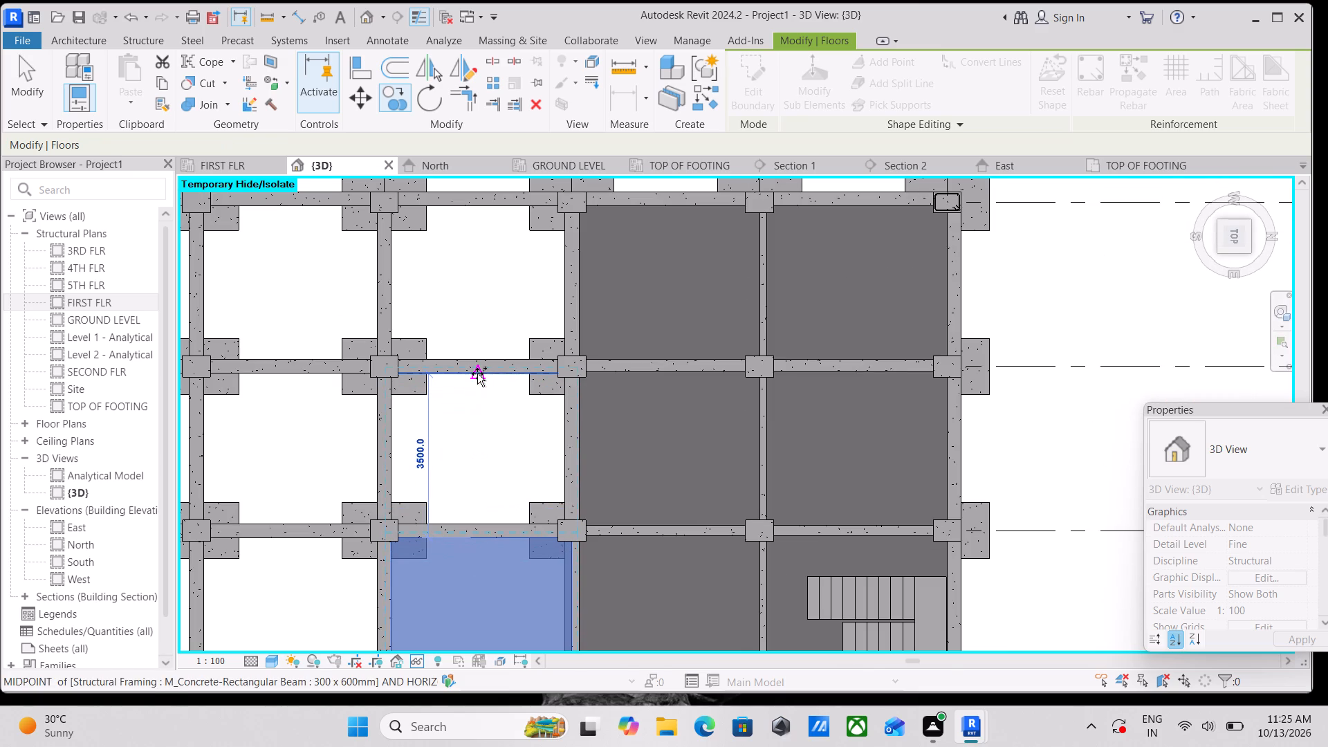
pyautogui.moveTo(477, 373); pyautogui.dragTo(481, 539, button='middle')
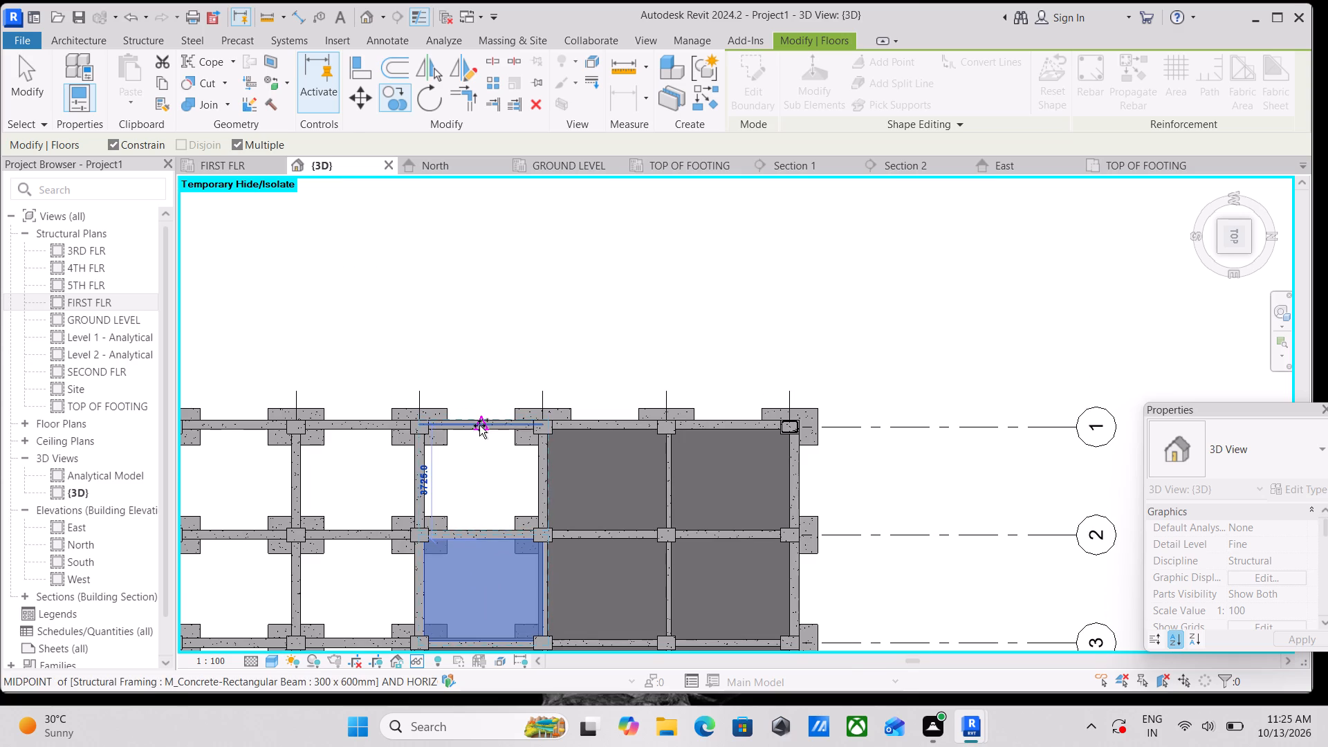
pyautogui.scroll(6, 479, 430)
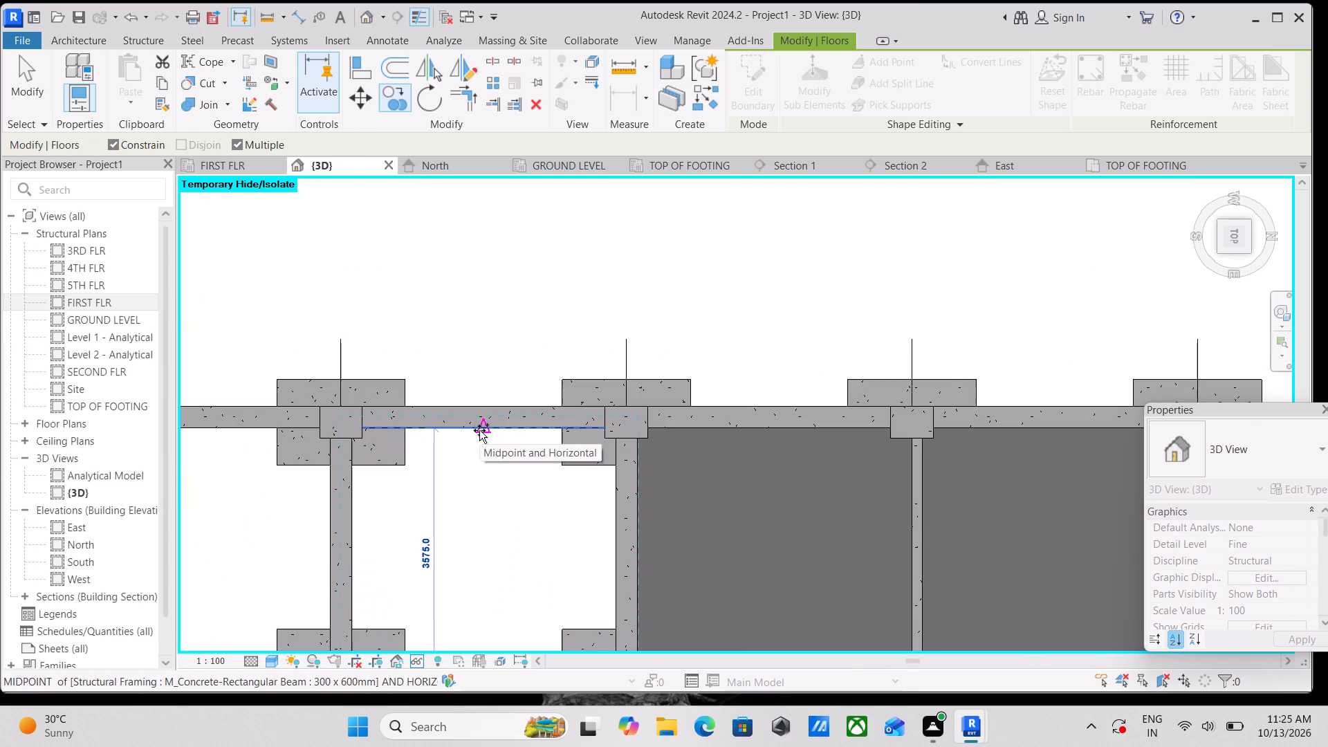
pyautogui.click(479, 430)
pyautogui.scroll(-11, 479, 430)
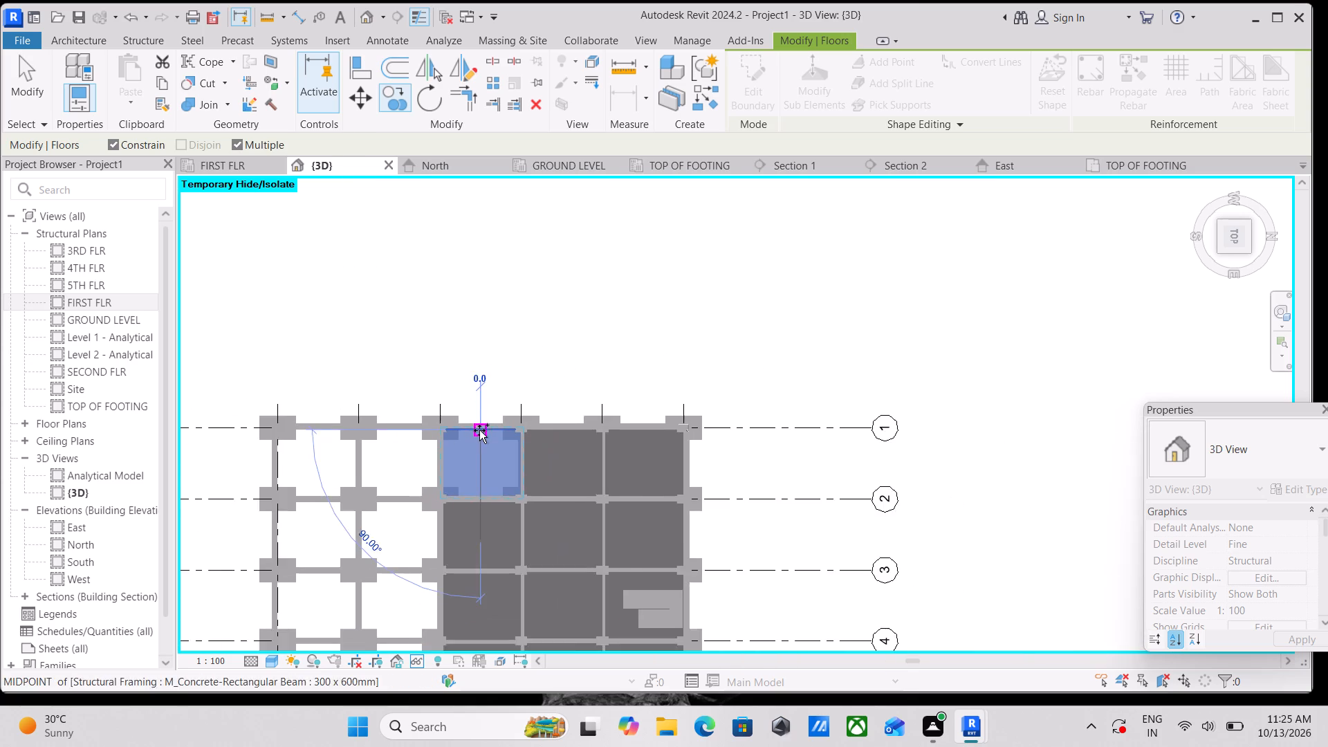
pyautogui.moveTo(479, 430); pyautogui.dragTo(468, 308, button='middle')
pyautogui.press('`')
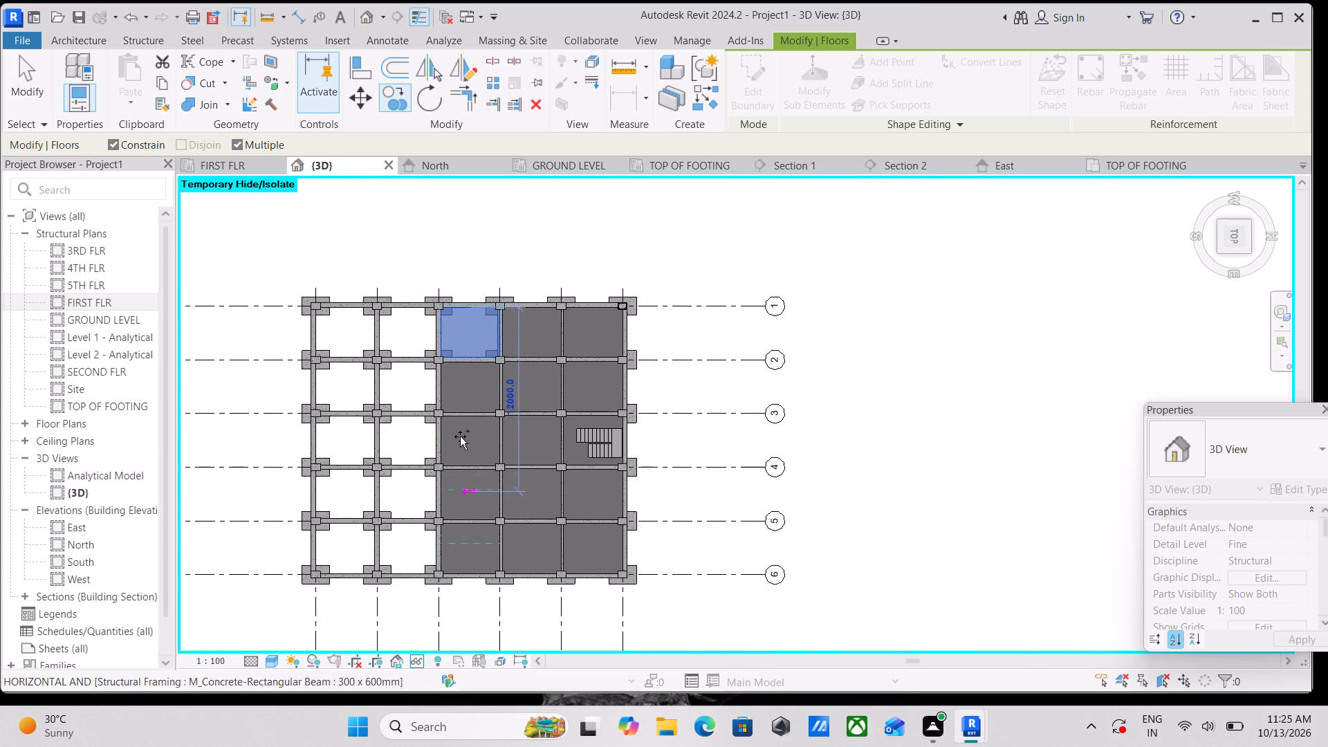
pyautogui.scroll(3, 456, 365)
pyautogui.press('Escape')
# Copy the C-D floor between grids 2 and 1 into the D-E bay, snapping to the midpoint of the grid 1 beam.
pyautogui.scroll(3, 461, 313)
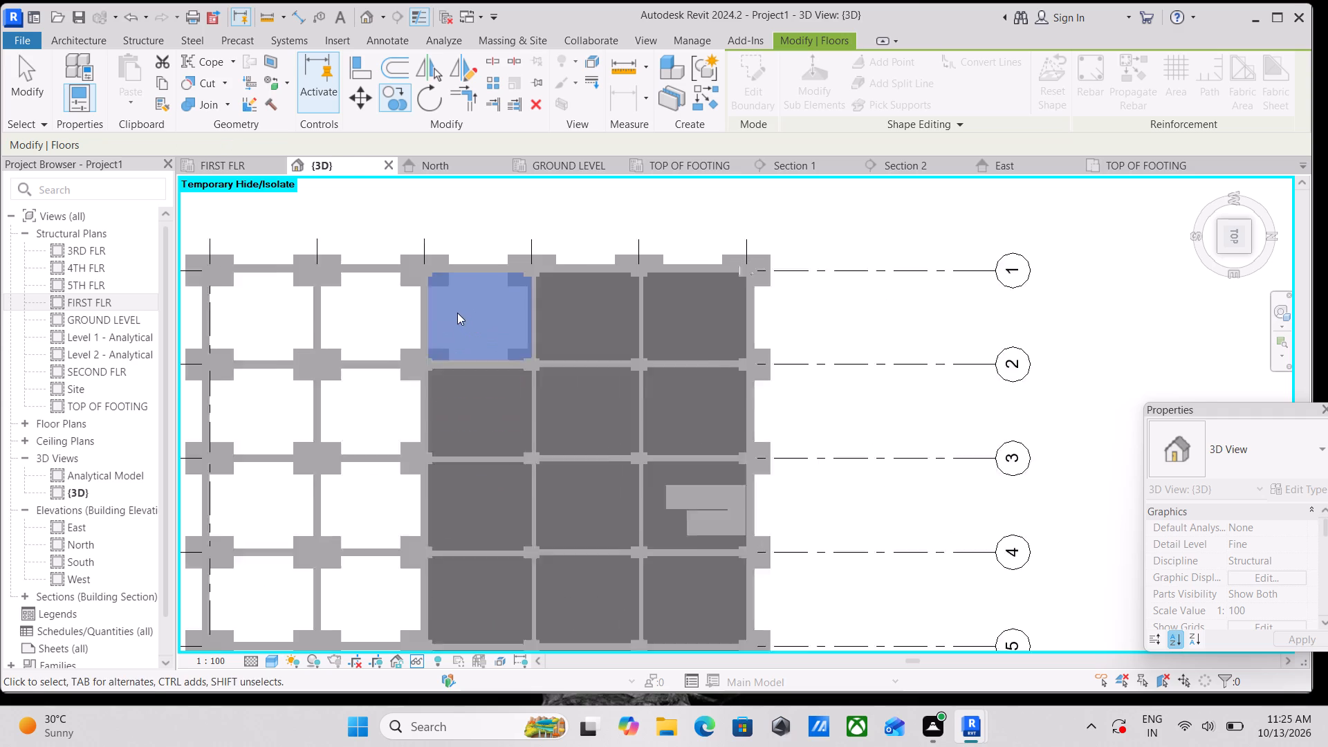
pyautogui.scroll(4, 416, 304)
pyautogui.scroll(-4, 417, 305)
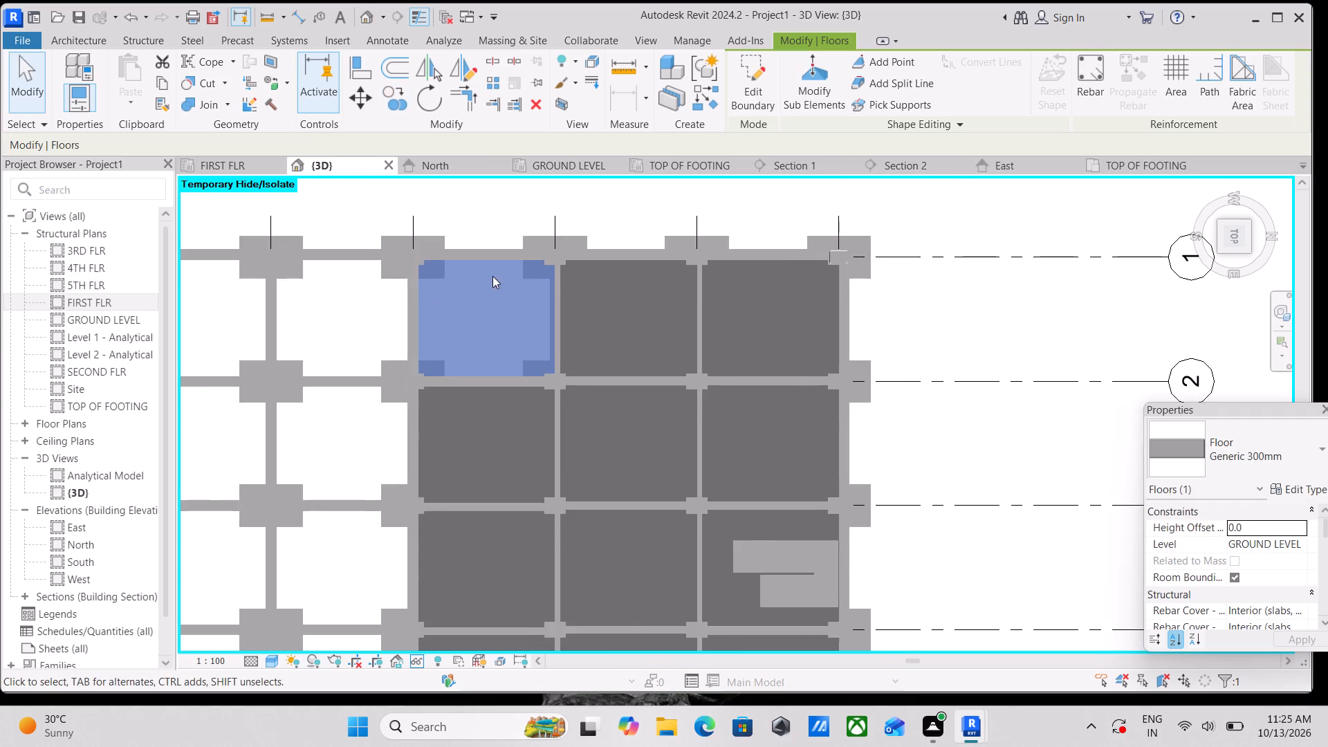
pyautogui.scroll(4, 484, 263)
pyautogui.click(484, 262)
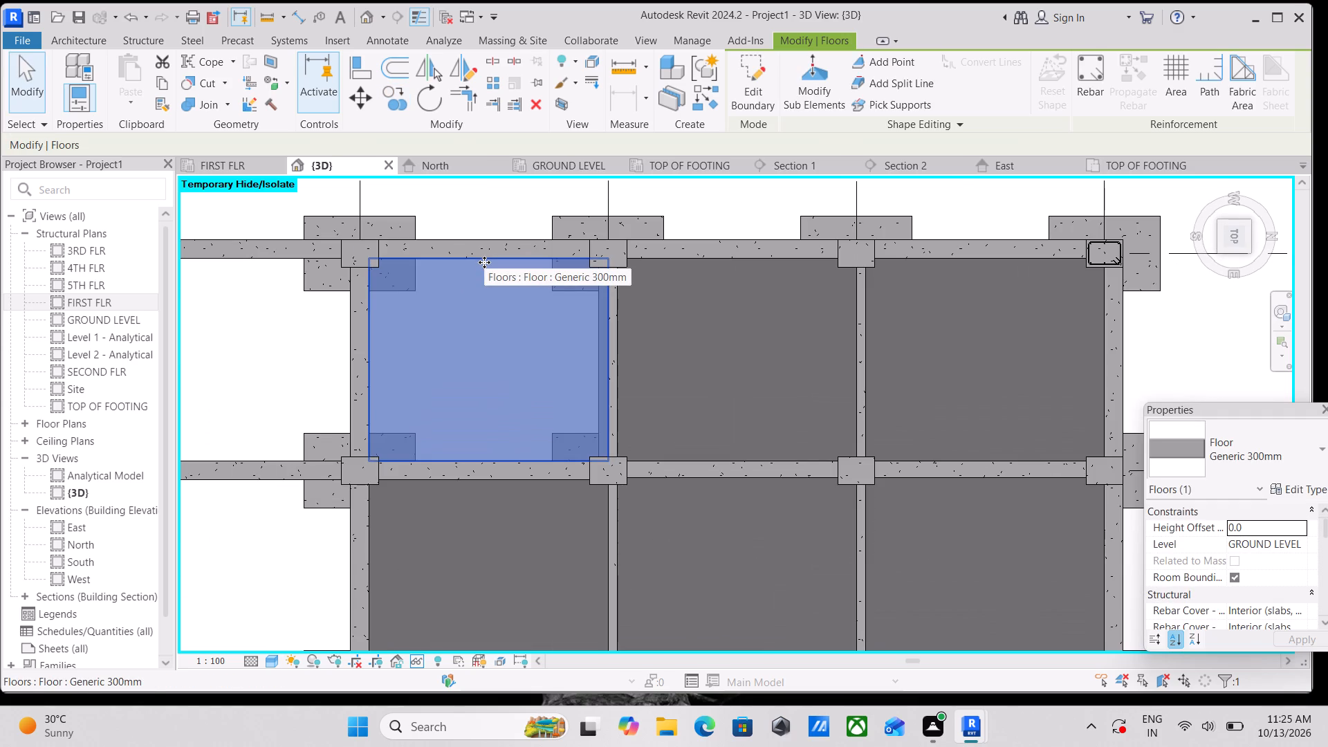
pyautogui.write('co')
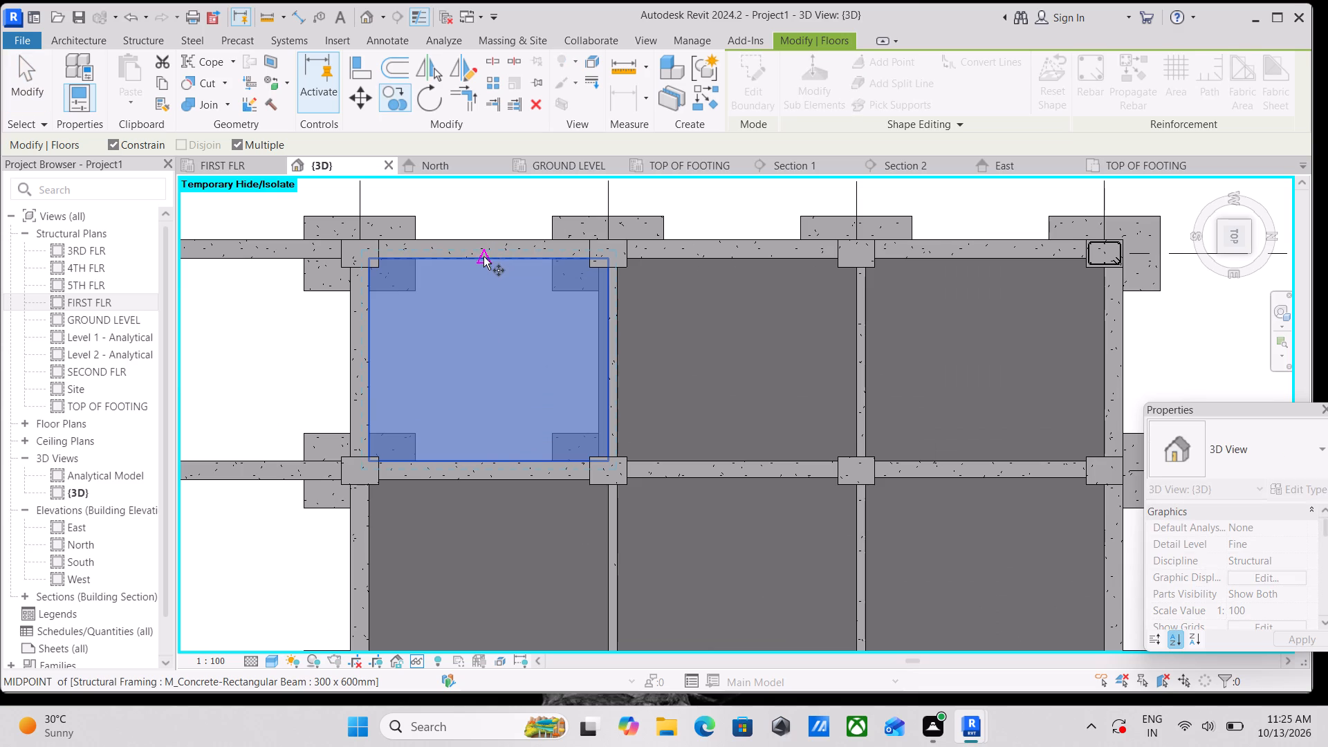
pyautogui.click(483, 257)
pyautogui.moveTo(289, 266); pyautogui.dragTo(445, 290, button='middle')
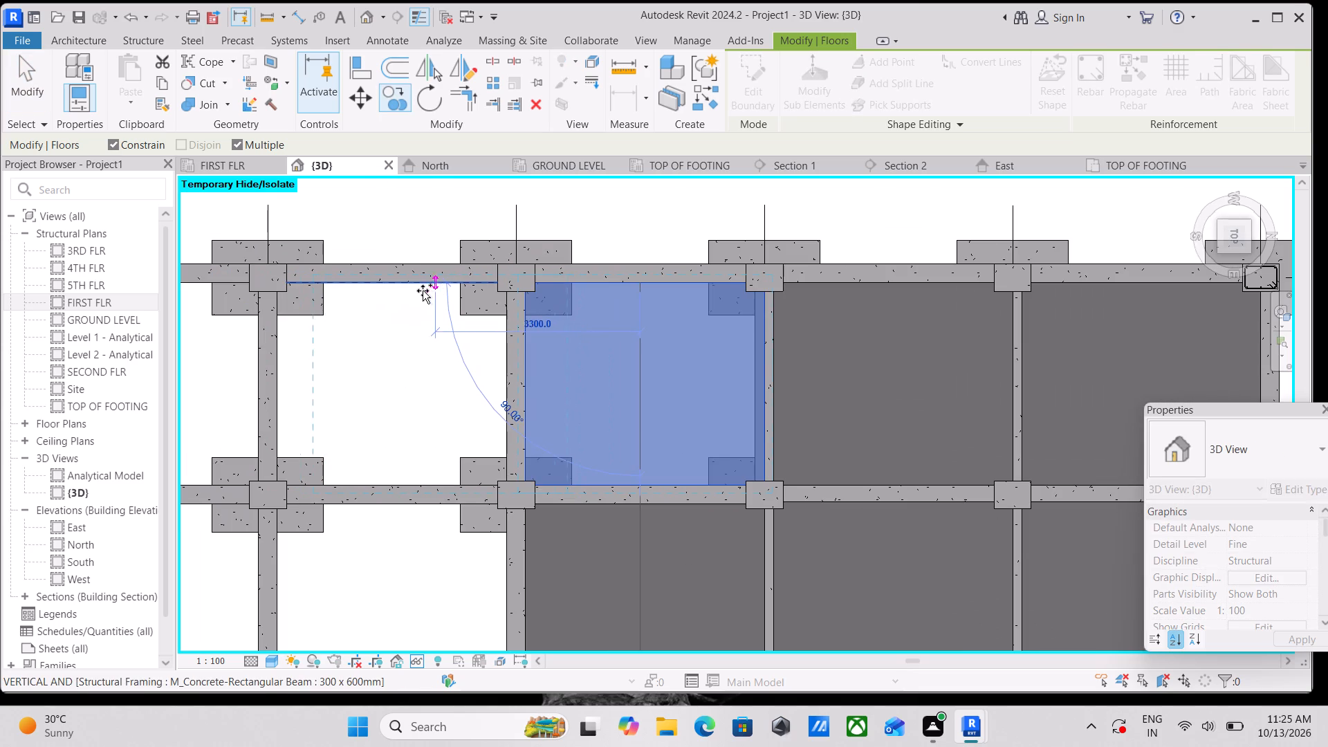
pyautogui.click(389, 282)
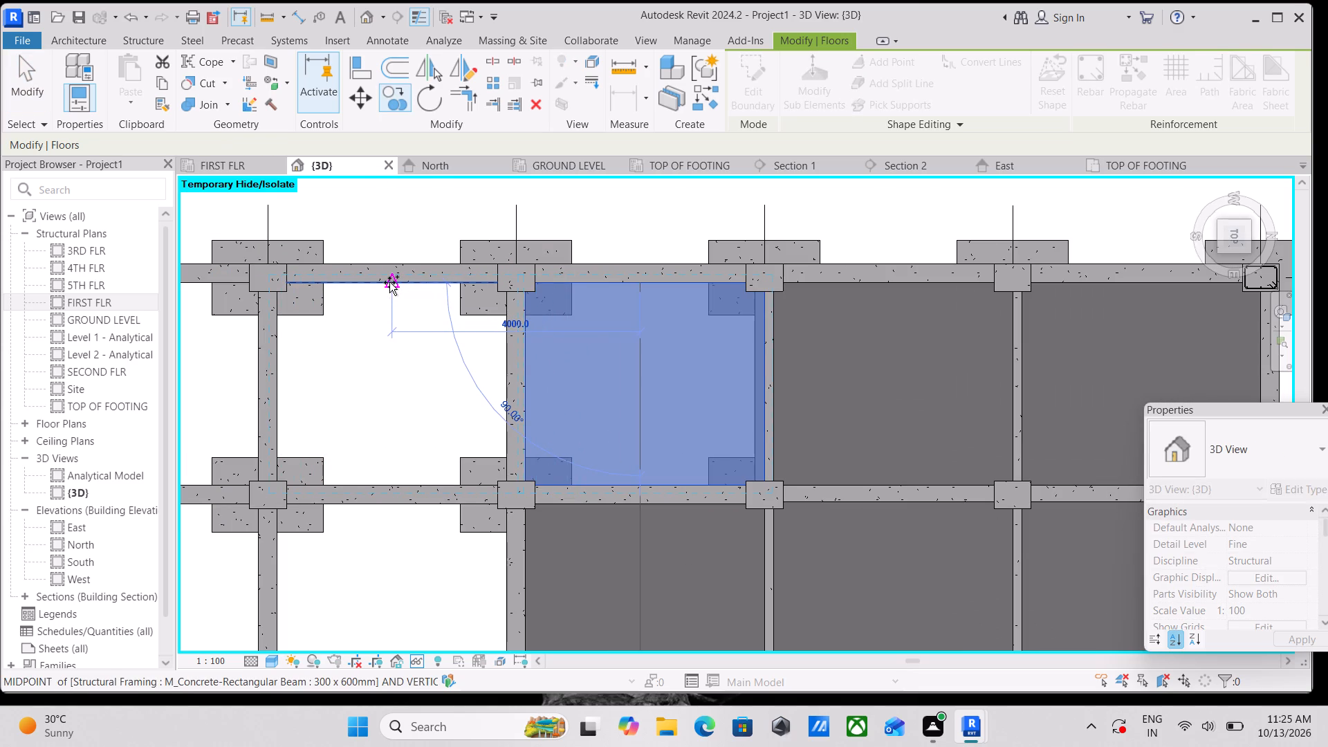
# Place further copies of the D-E bay floor between grids 2 and 3 and between grids 3 and 4, snapping to the beam midpoints.
pyautogui.scroll(-2, 389, 282)
pyautogui.moveTo(389, 282); pyautogui.dragTo(384, 234, button='middle')
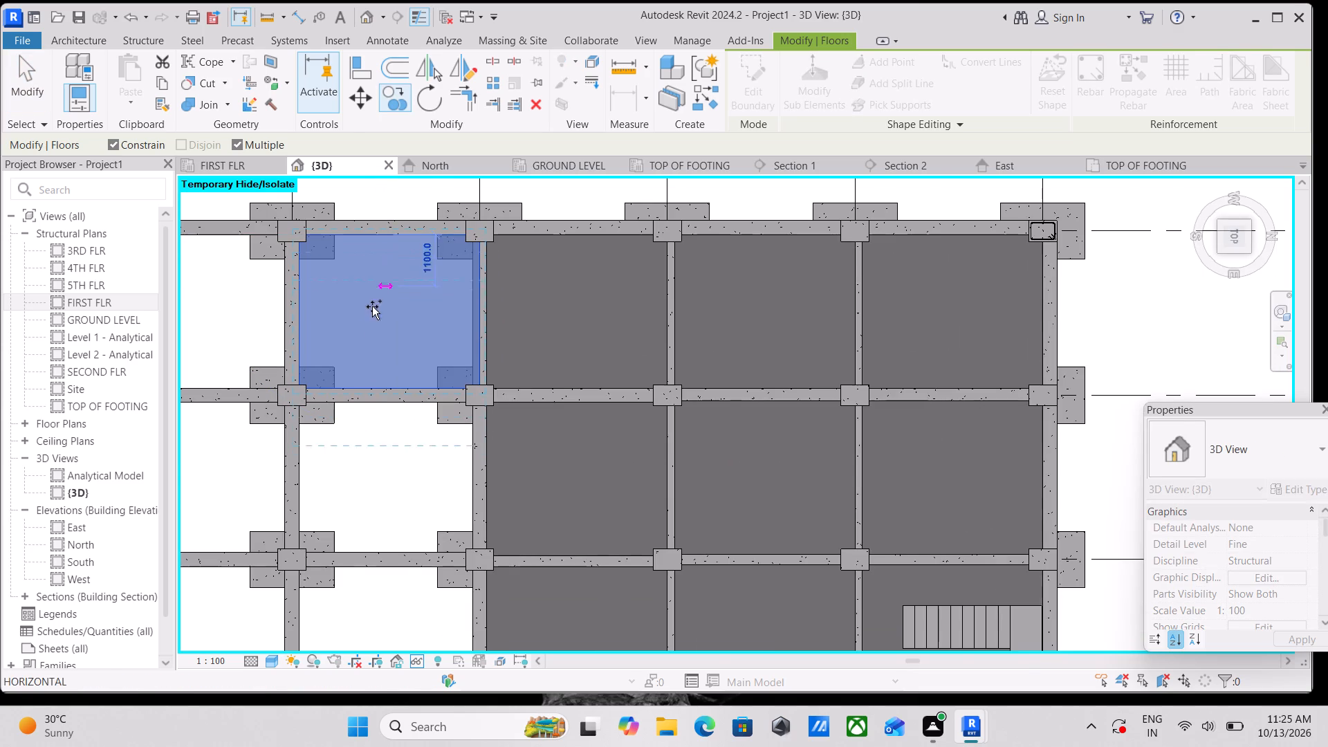
pyautogui.scroll(4, 382, 405)
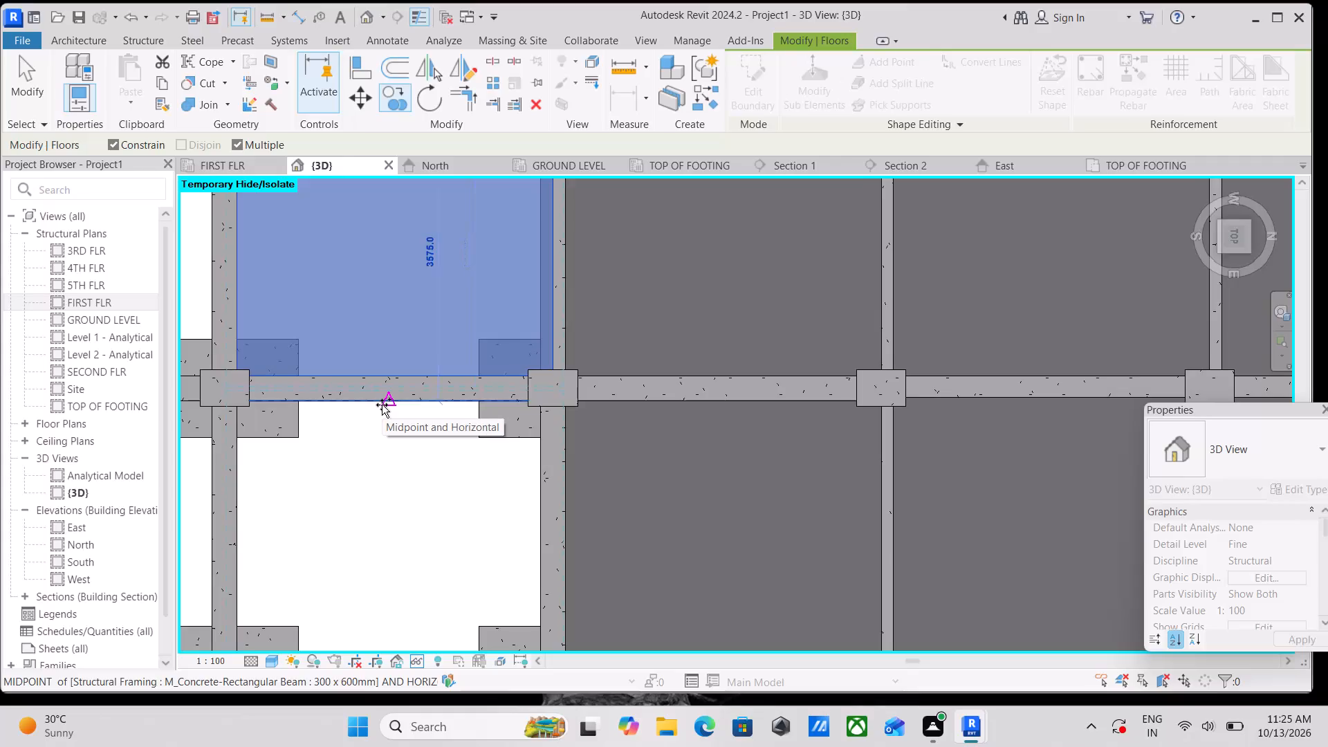
pyautogui.click(382, 405)
pyautogui.scroll(-4, 382, 405)
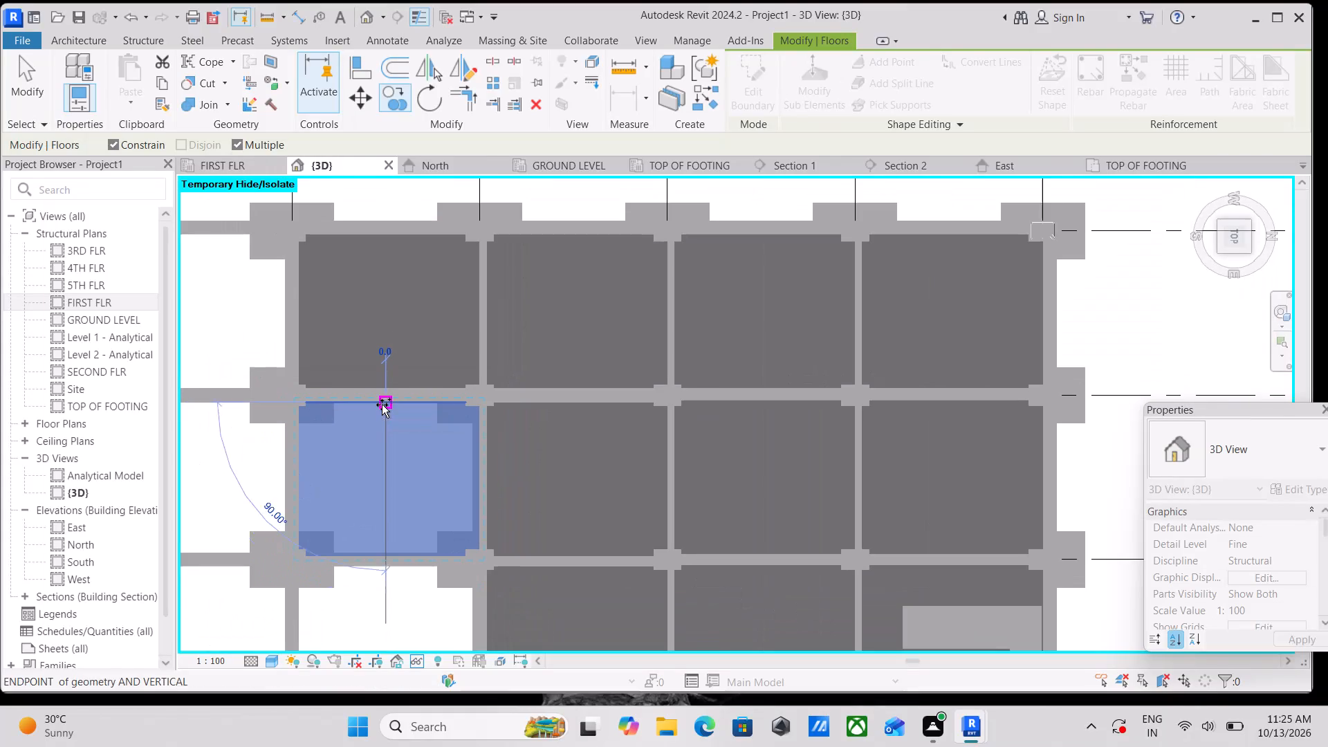
pyautogui.moveTo(382, 405); pyautogui.dragTo(369, 277, button='middle')
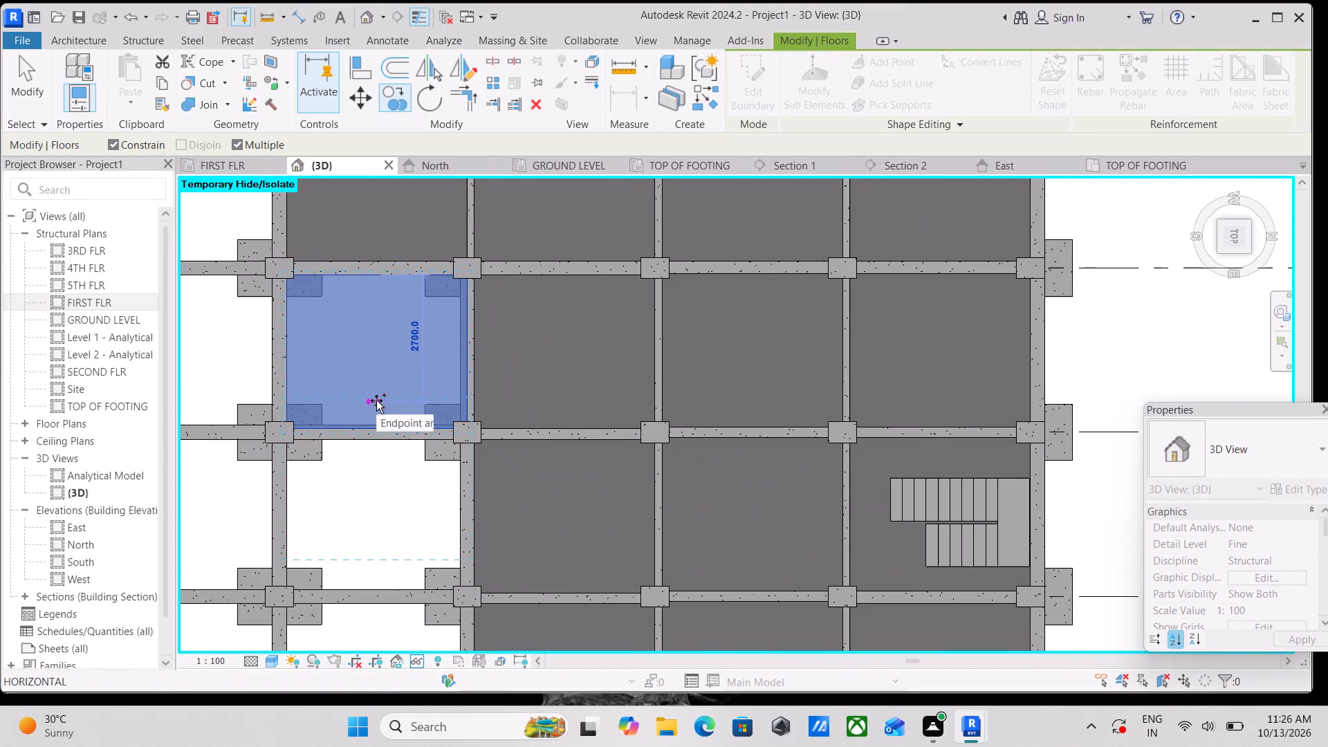
pyautogui.click(379, 447)
# Place the remaining D-E floor copies between grids 4 and 5 and between grids 5 and 6 at the beam midpoints, ending the copying.
pyautogui.scroll(-2, 379, 447)
pyautogui.moveTo(379, 447); pyautogui.dragTo(394, 328, button='middle')
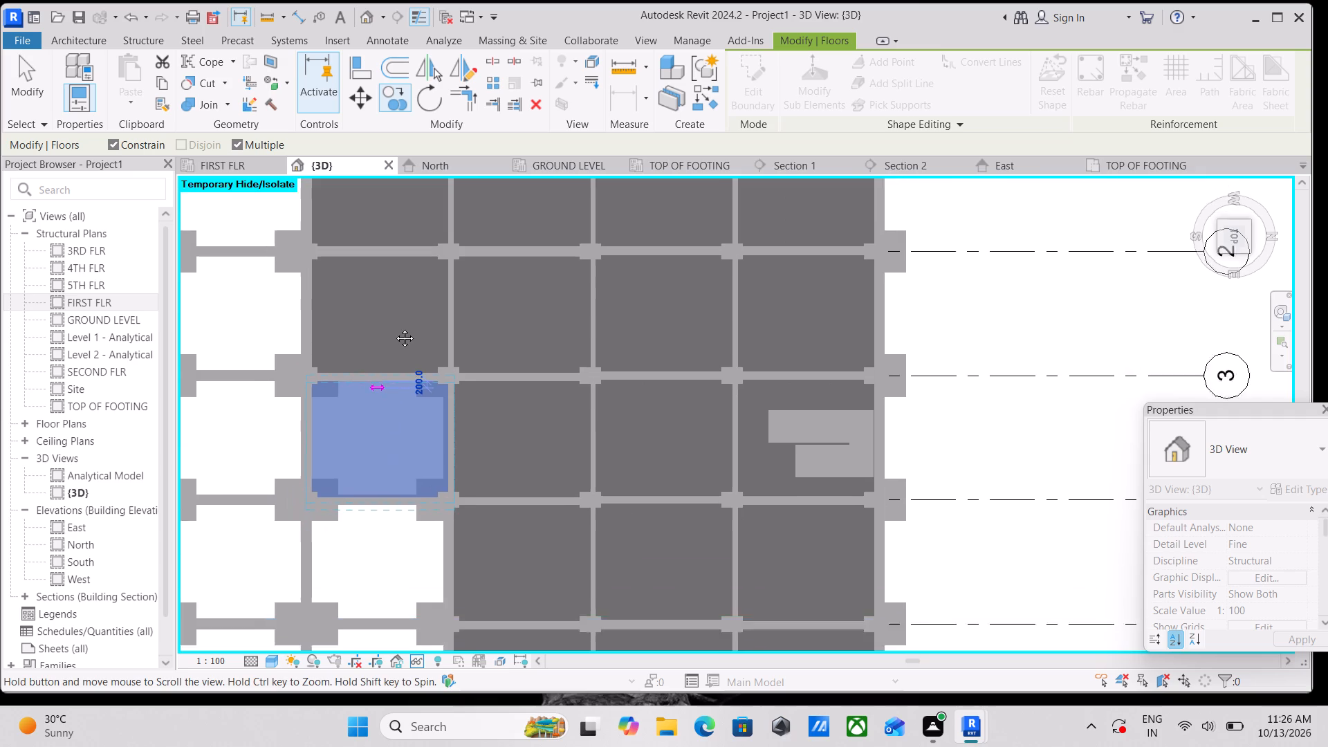
pyautogui.moveTo(394, 328); pyautogui.dragTo(403, 306, button='middle')
pyautogui.scroll(6, 384, 428)
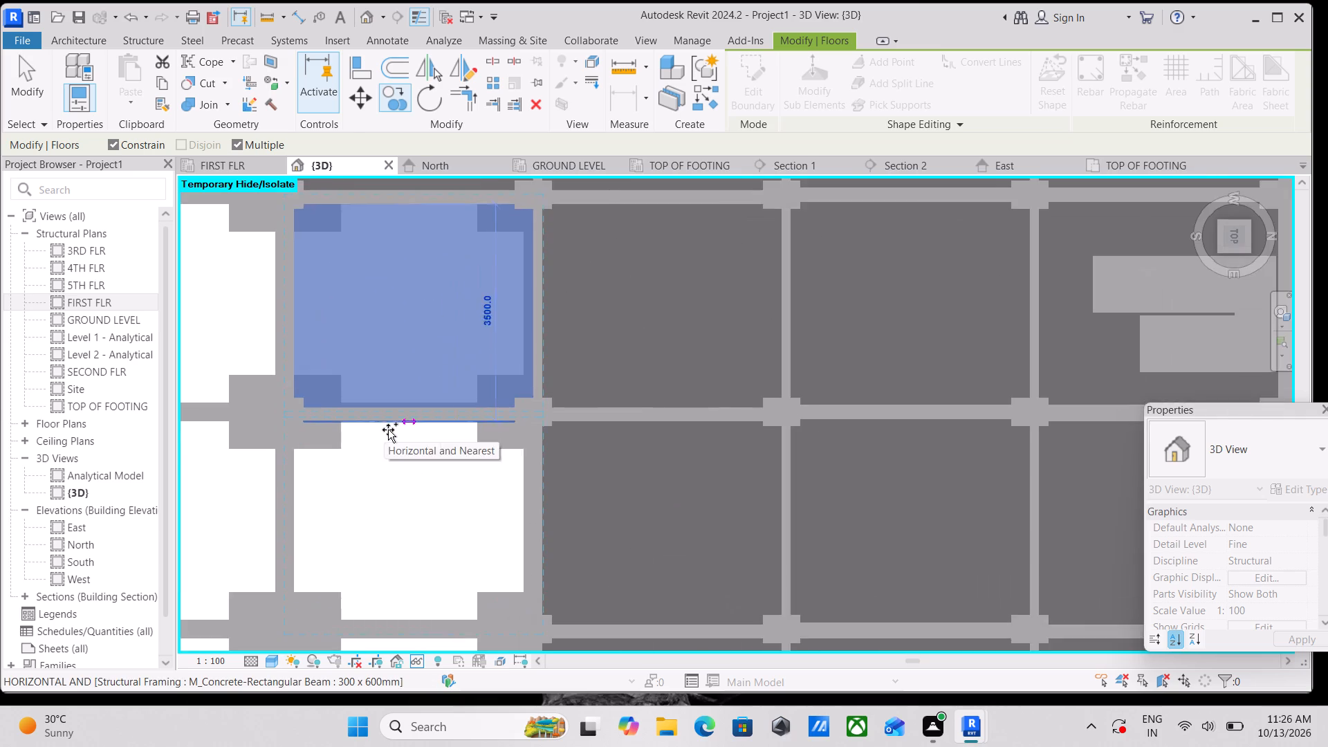
pyautogui.scroll(3, 388, 430)
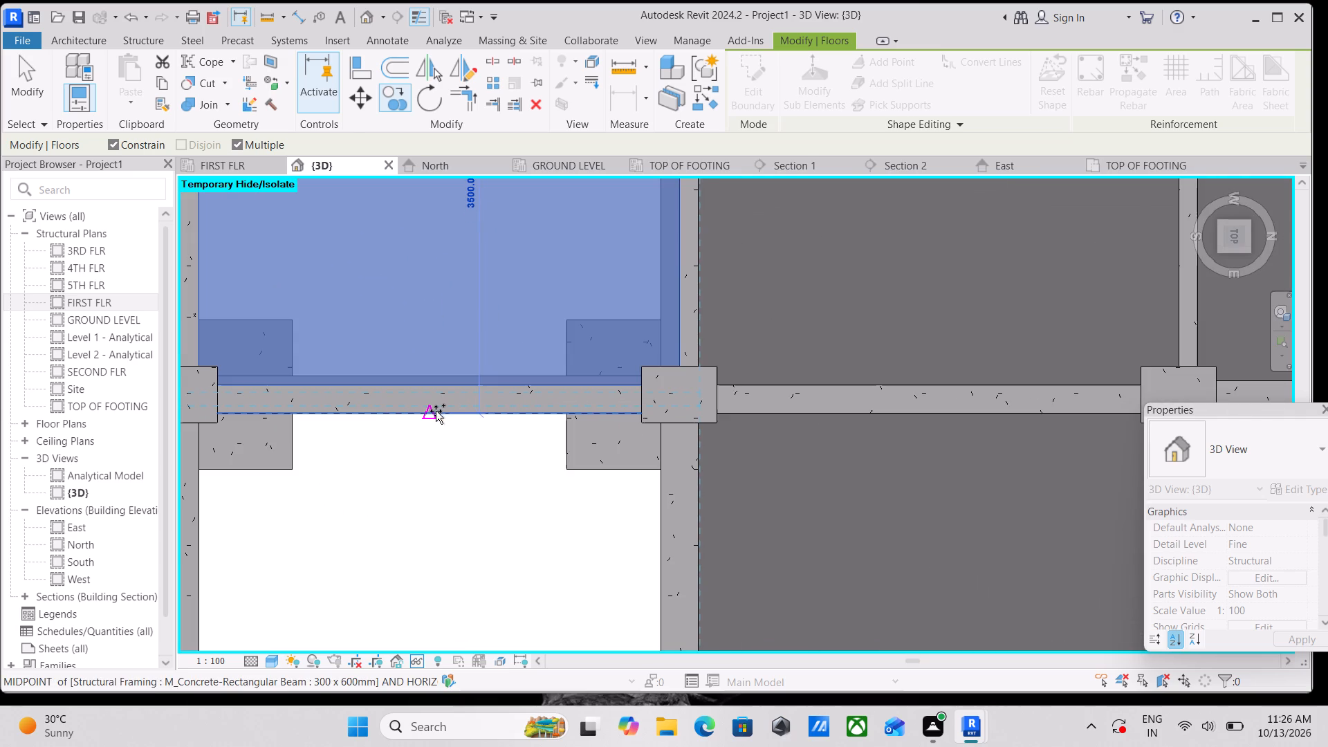
pyautogui.click(432, 413)
pyautogui.scroll(-3, 432, 413)
pyautogui.moveTo(432, 413); pyautogui.dragTo(454, 351, button='middle')
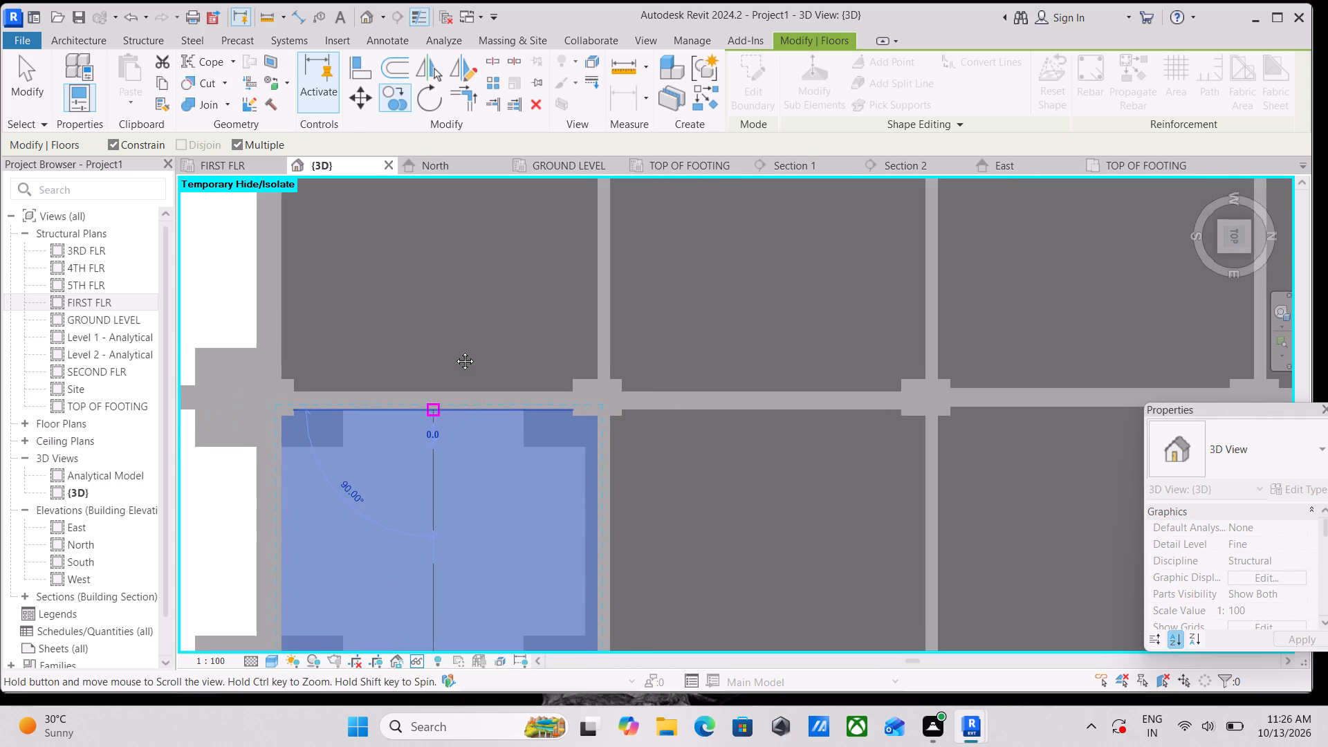
pyautogui.moveTo(454, 351); pyautogui.dragTo(477, 276, button='middle')
pyautogui.scroll(-3, 496, 331)
pyautogui.moveTo(495, 344); pyautogui.dragTo(481, 214, button='middle')
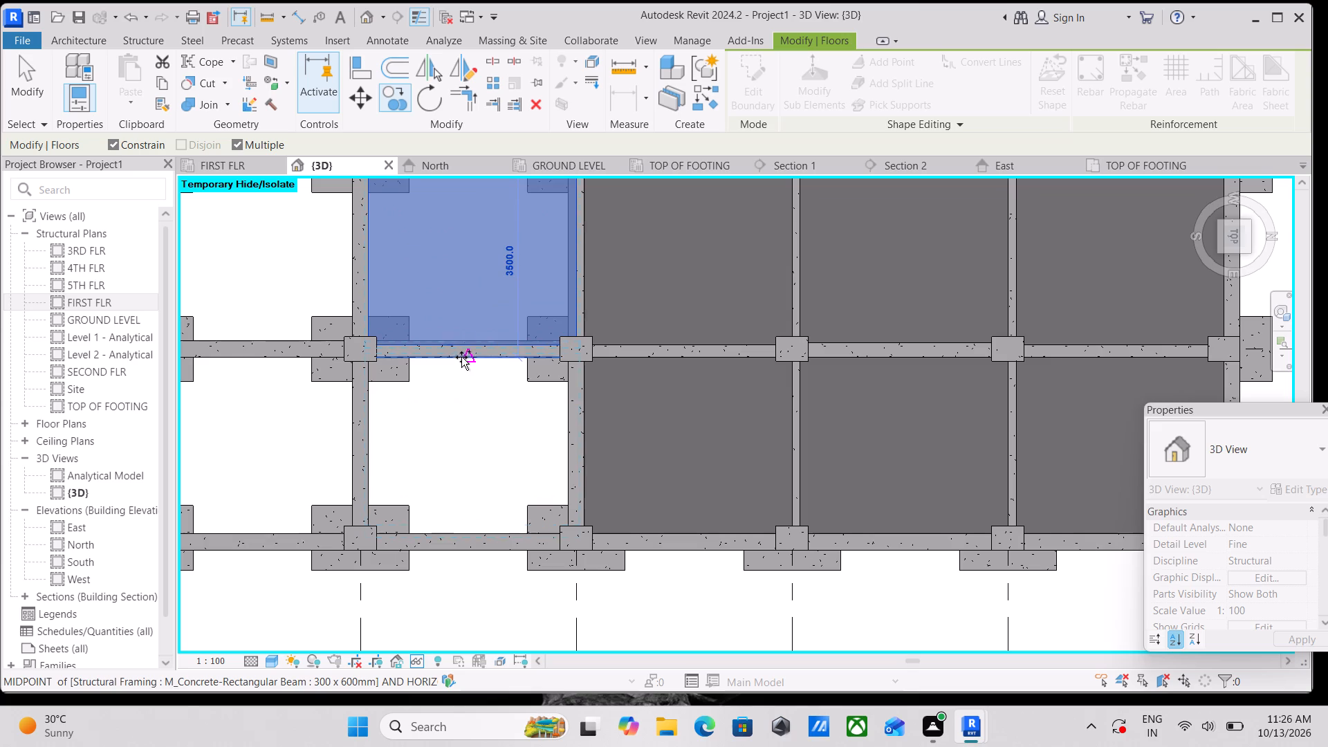
pyautogui.click(462, 358)
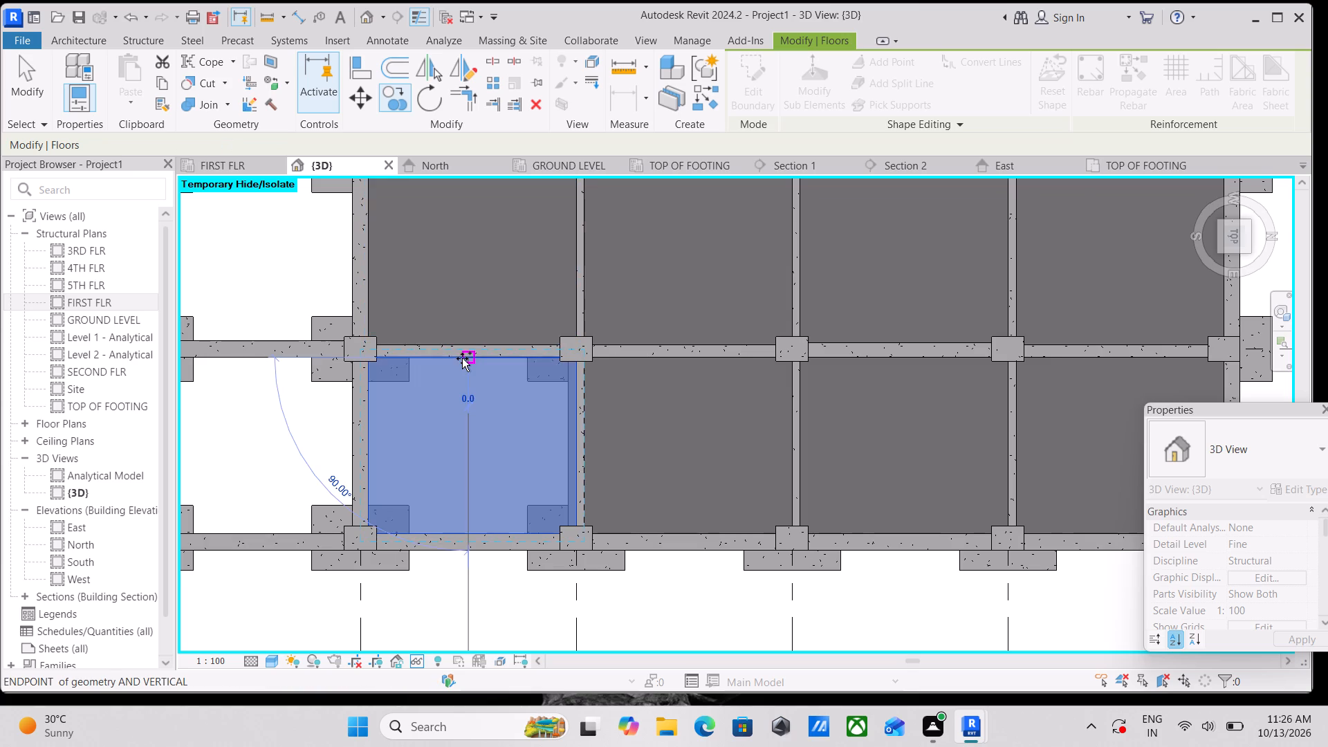
pyautogui.scroll(-4, 462, 358)
pyautogui.moveTo(462, 358); pyautogui.dragTo(495, 438, button='middle')
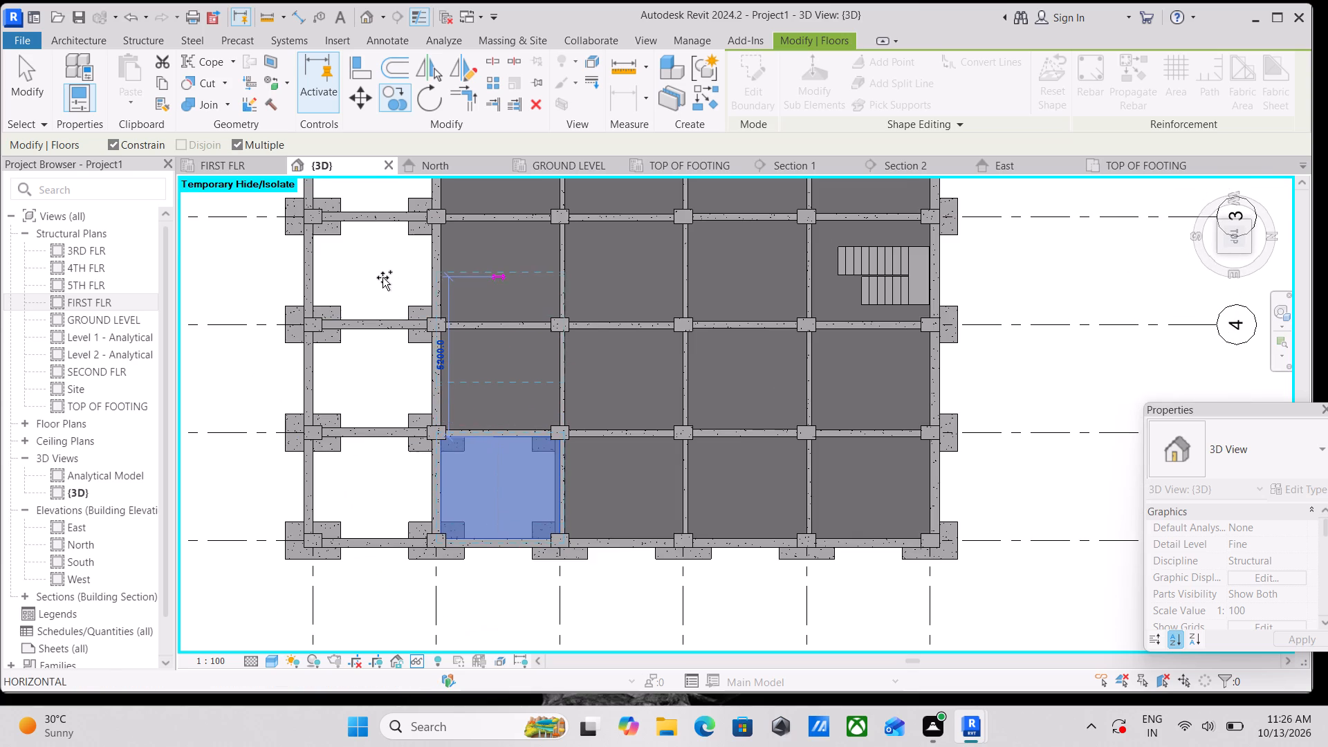
pyautogui.press('Escape')
# Copy the D-E floor between grids 1 and 2 into the E-F bay, from its edge midpoint to the midpoint of the grid 1 beam.
pyautogui.scroll(-3, 423, 434)
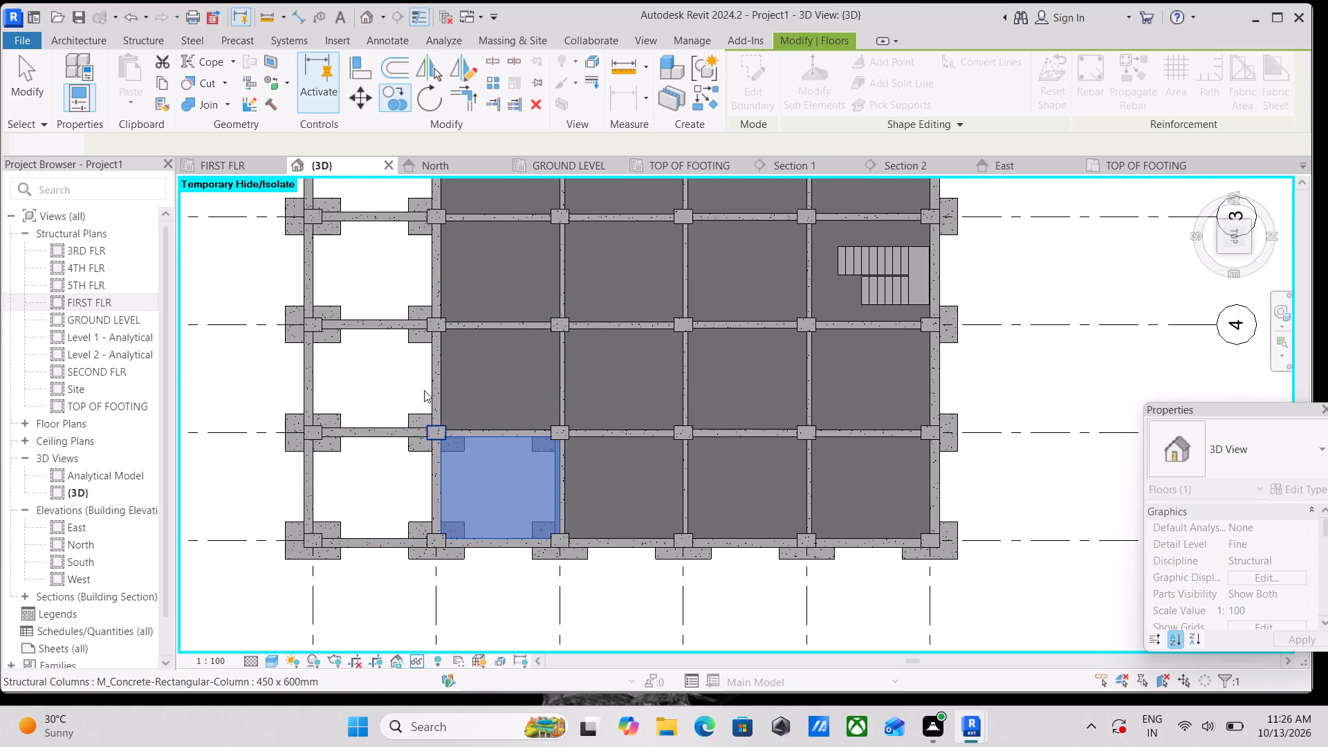
pyautogui.scroll(-1, 425, 349)
pyautogui.moveTo(441, 316); pyautogui.dragTo(459, 432, button='middle')
pyautogui.scroll(6, 442, 329)
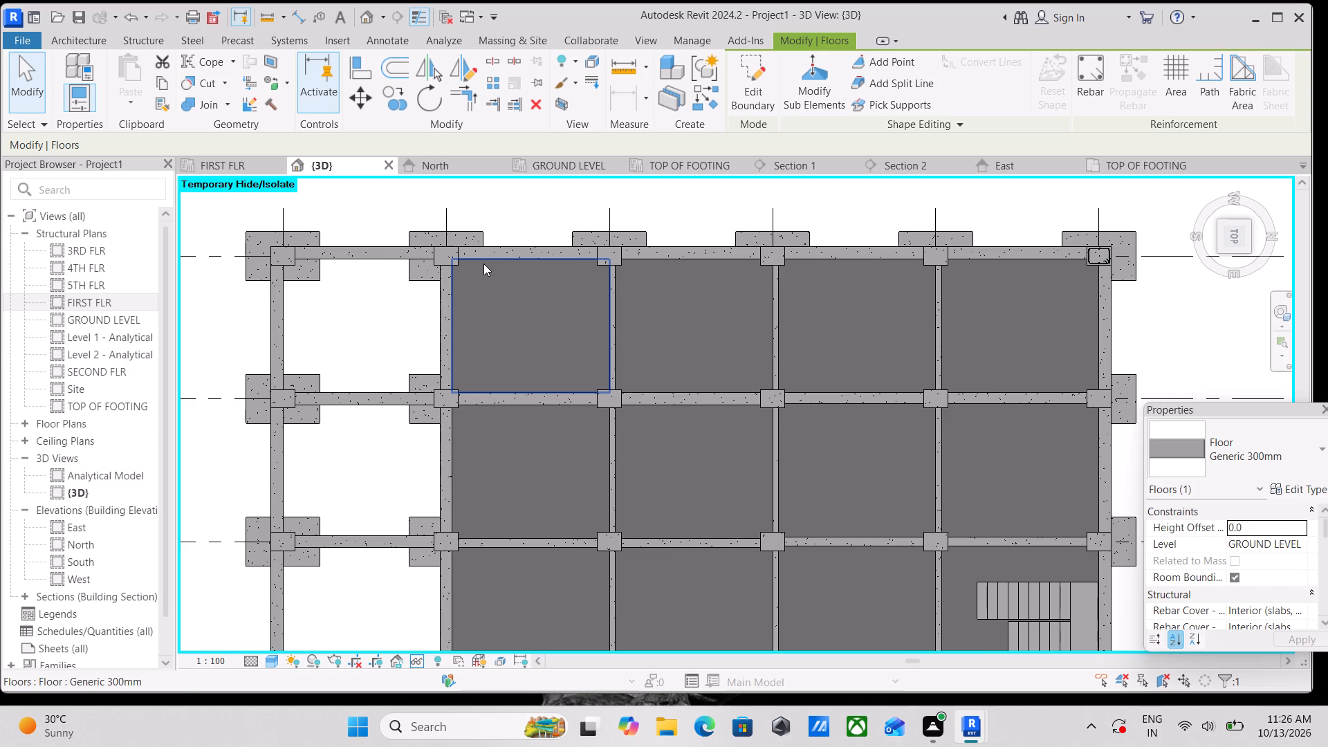
pyautogui.scroll(3, 575, 527)
pyautogui.scroll(5, 477, 290)
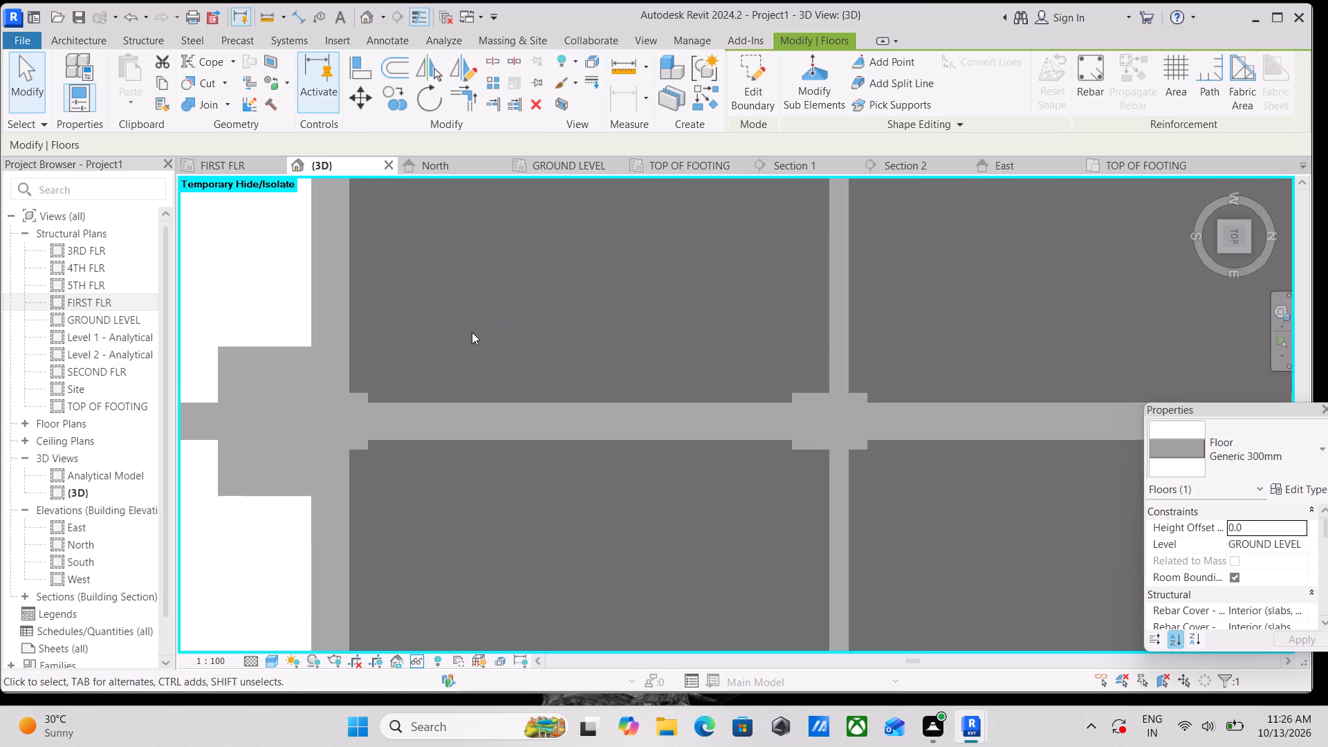
pyautogui.scroll(-5, 477, 332)
pyautogui.moveTo(492, 359); pyautogui.dragTo(495, 512, button='middle')
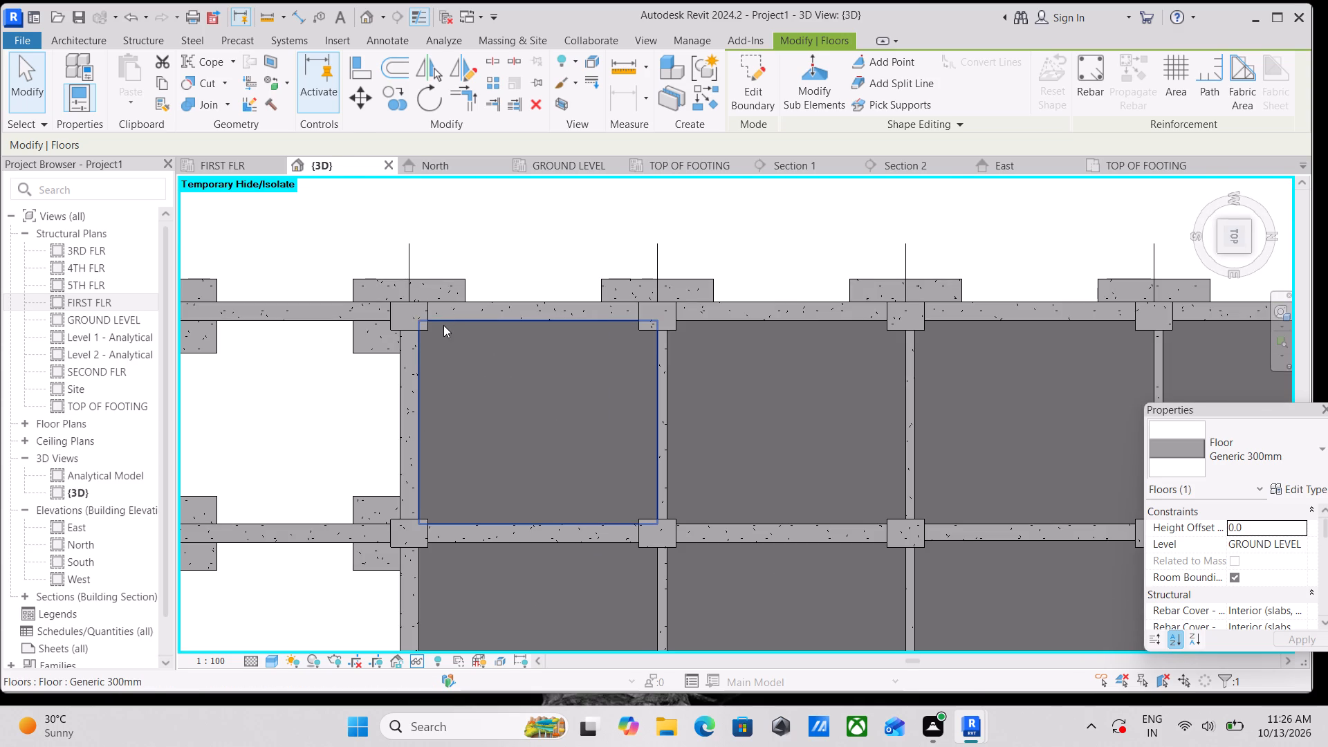
pyautogui.click(449, 322)
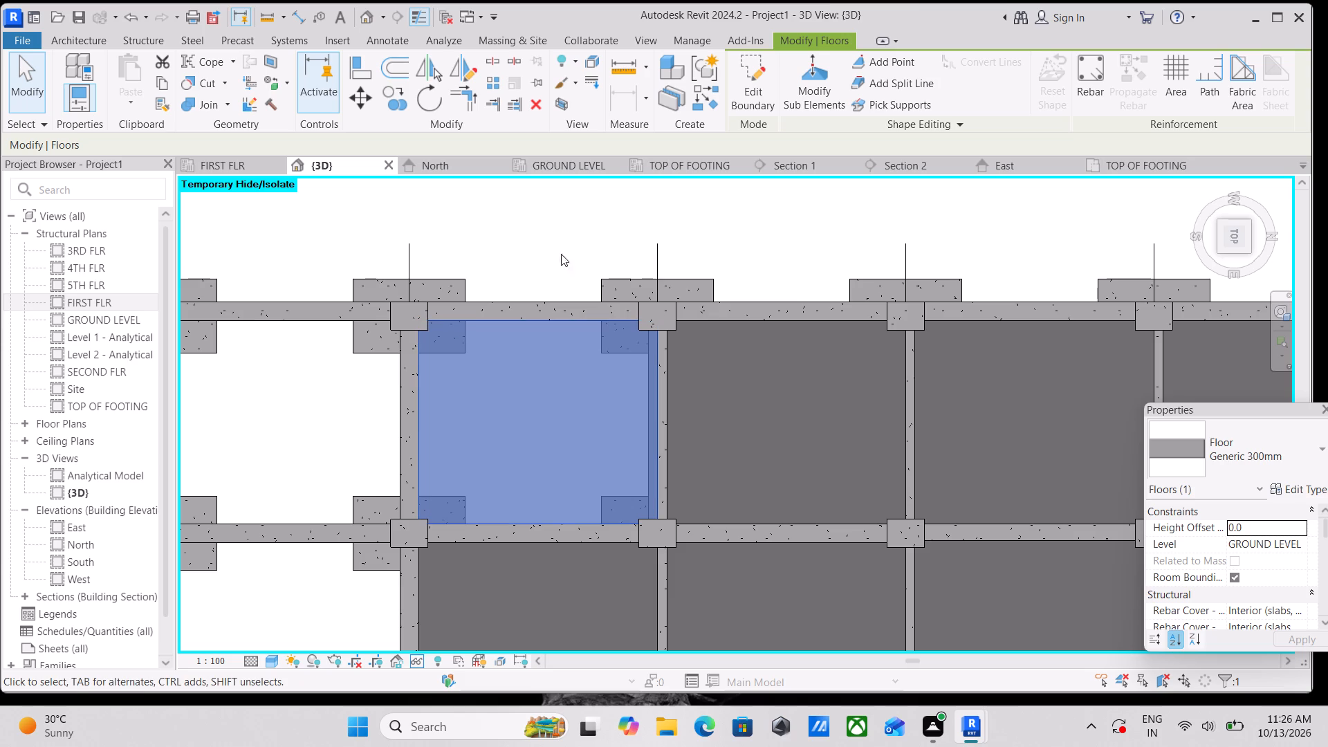
pyautogui.scroll(3, 465, 387)
pyautogui.moveTo(506, 374); pyautogui.dragTo(622, 409, button='middle')
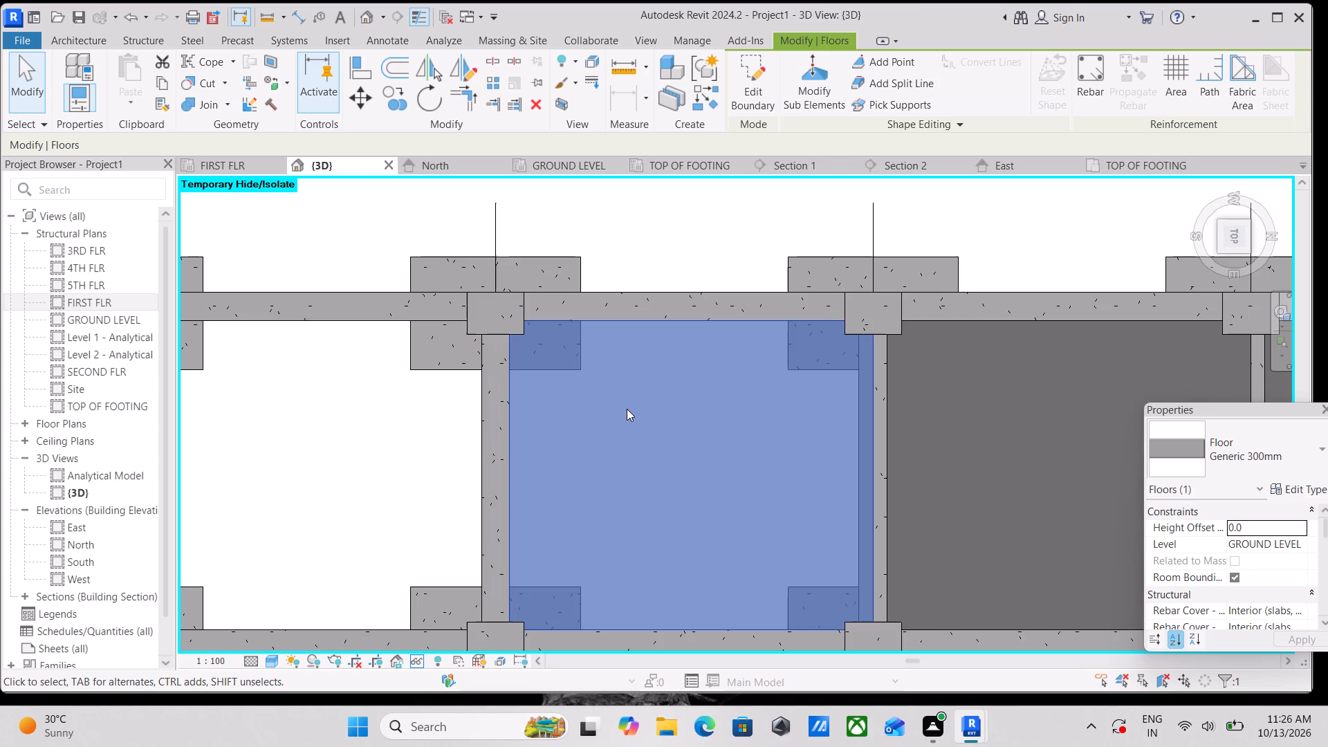
pyautogui.write('co')
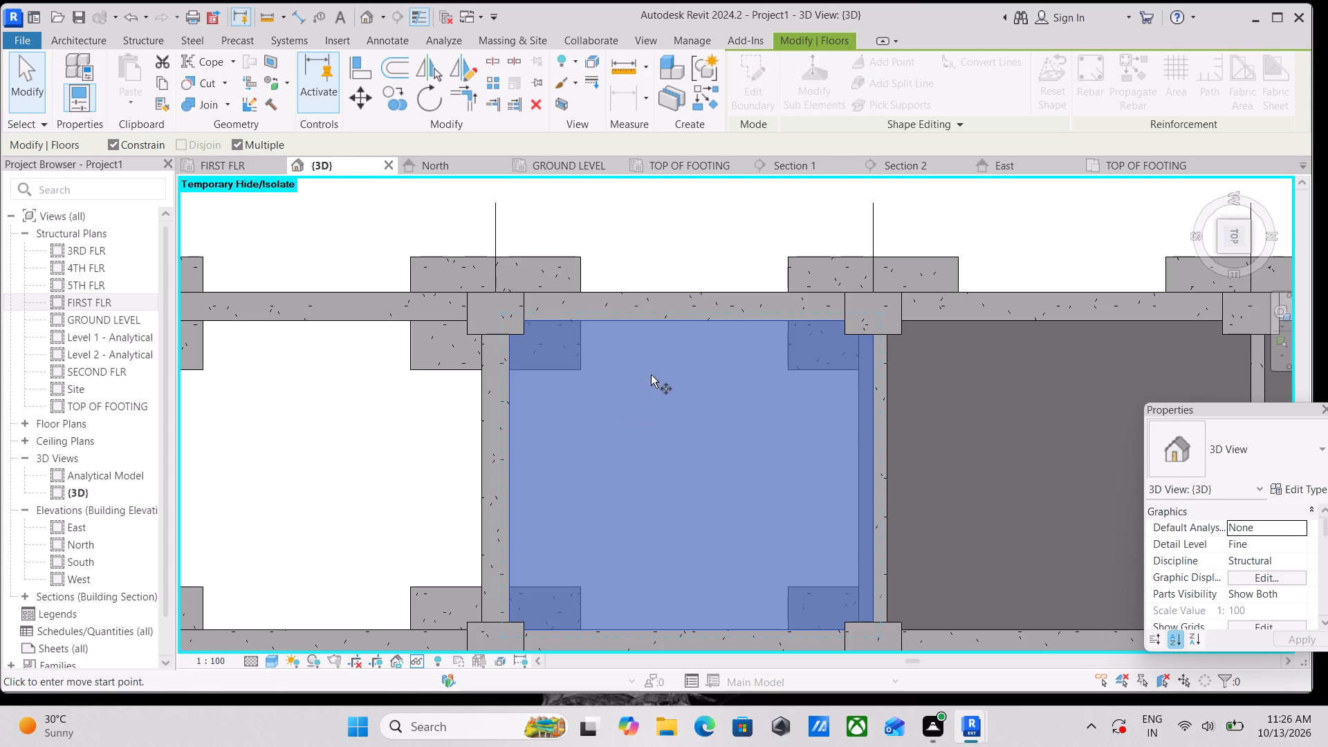
pyautogui.click(688, 324)
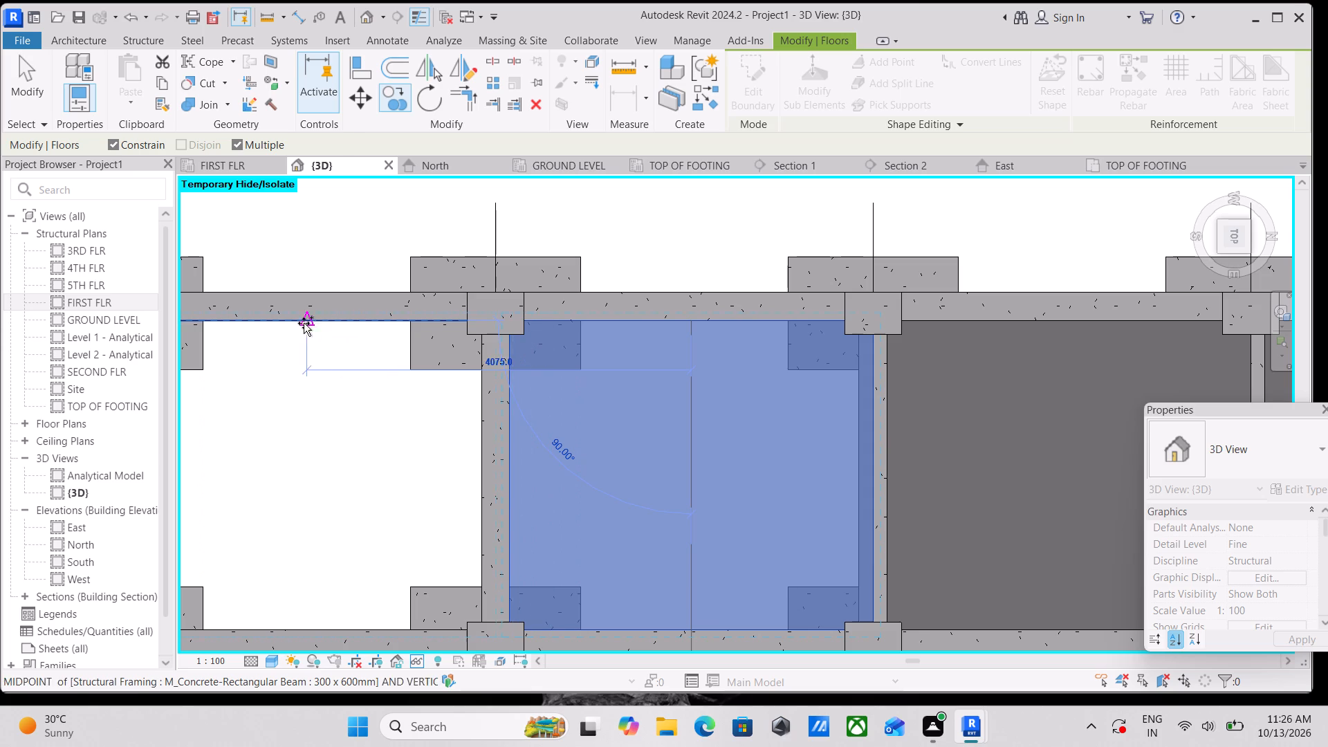
pyautogui.click(302, 317)
pyautogui.scroll(-2, 315, 317)
pyautogui.moveTo(315, 317); pyautogui.dragTo(652, 253, button='middle')
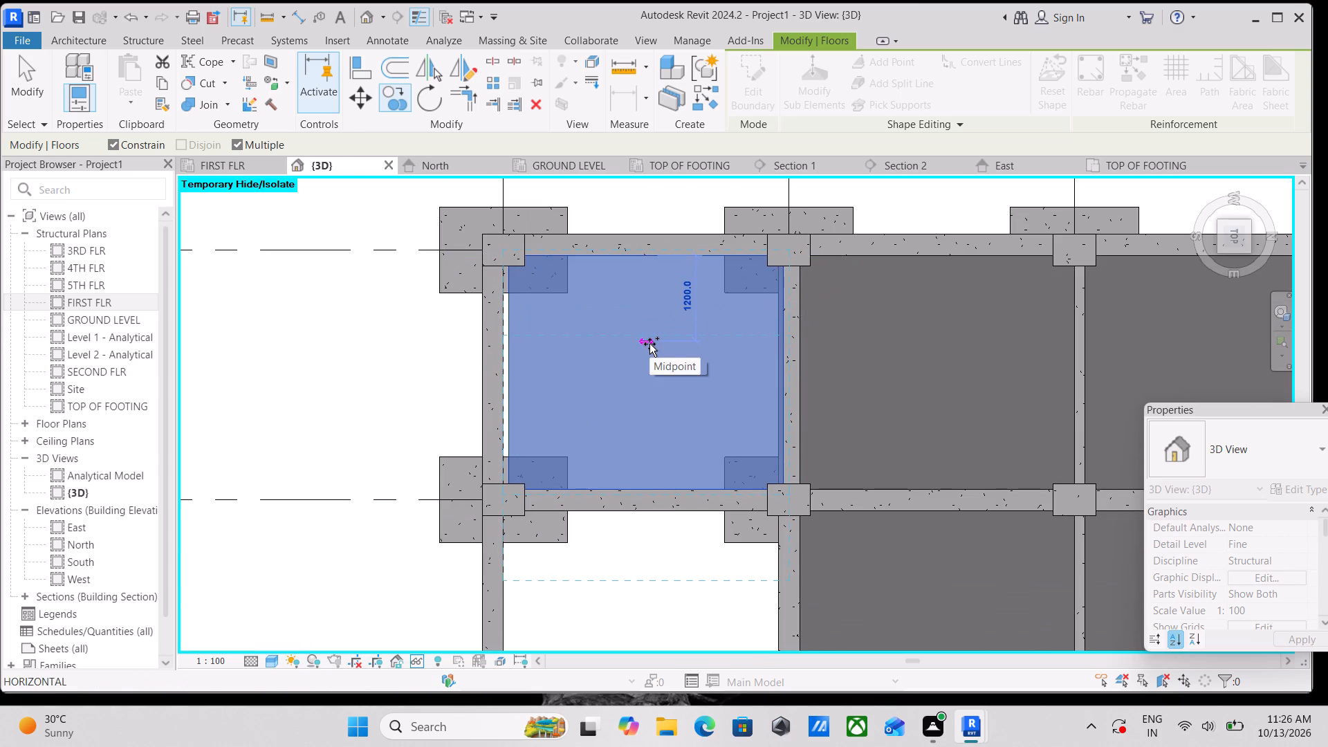
pyautogui.press('Escape')
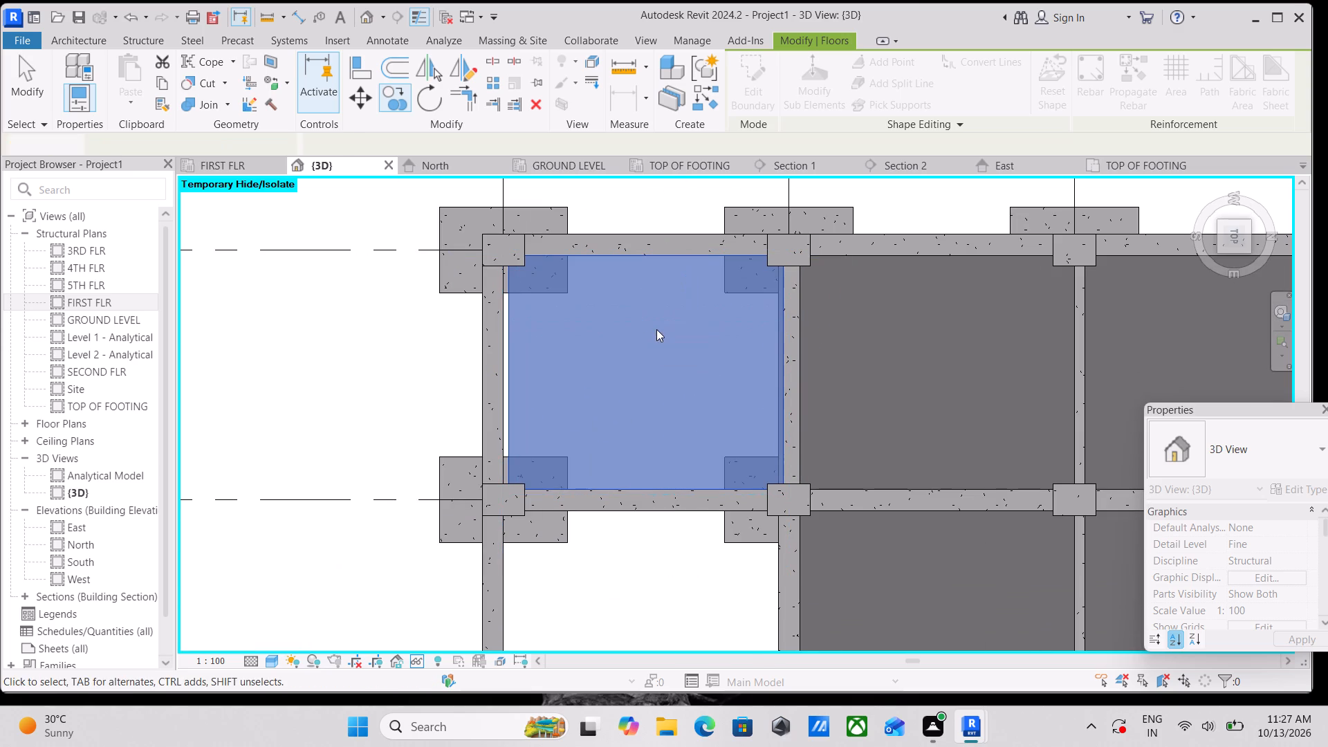
pyautogui.press('Escape')
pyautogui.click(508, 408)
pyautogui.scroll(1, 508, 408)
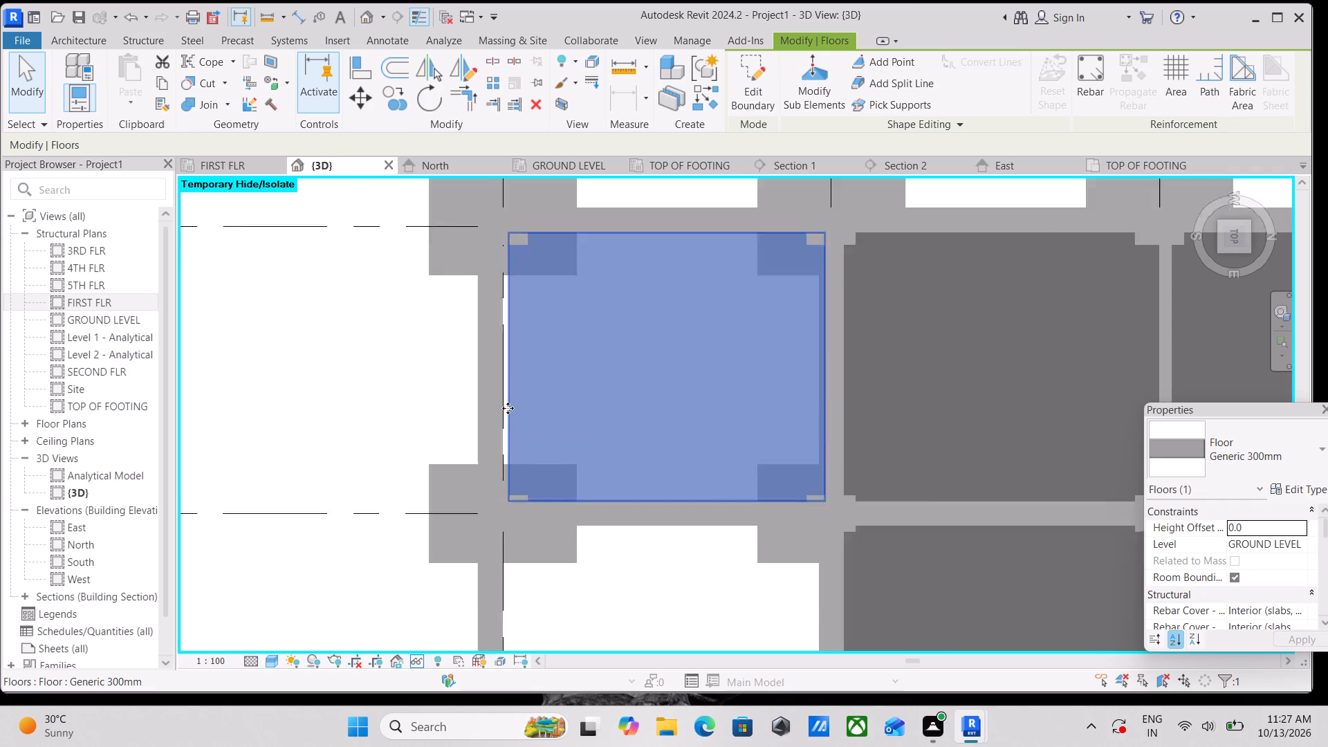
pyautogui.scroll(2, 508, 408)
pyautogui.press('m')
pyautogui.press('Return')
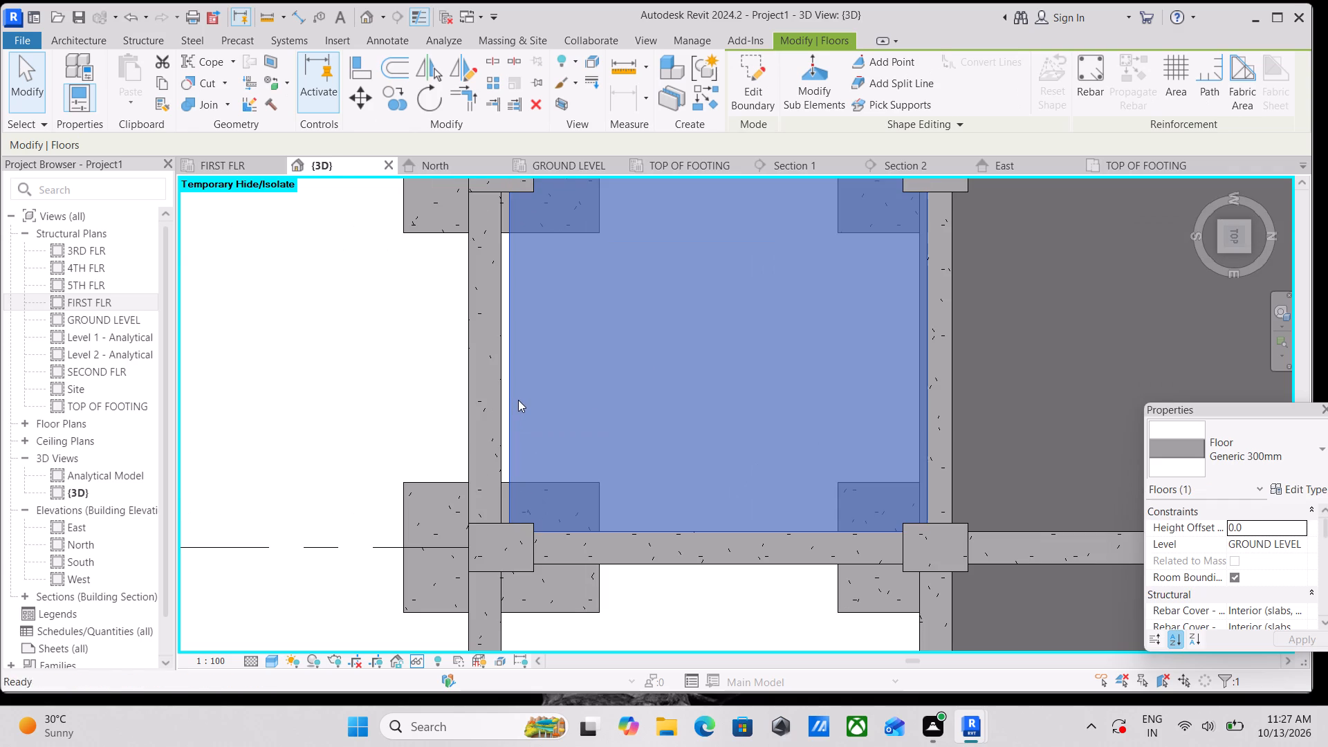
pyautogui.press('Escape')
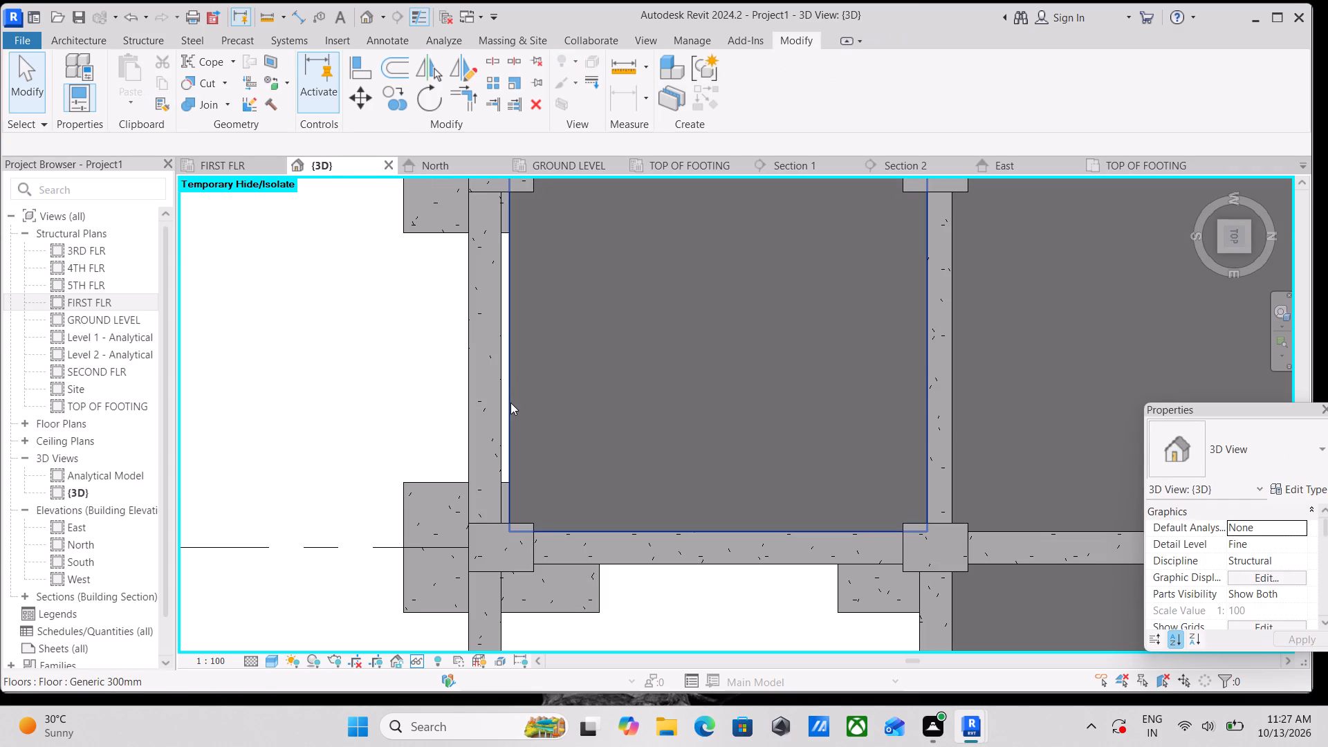
# Move the E-F floor between grids 1 and 2 about 75 mm so its outer edge meets the inner face of the grid F beam.
pyautogui.click(510, 403)
pyautogui.write('mv')
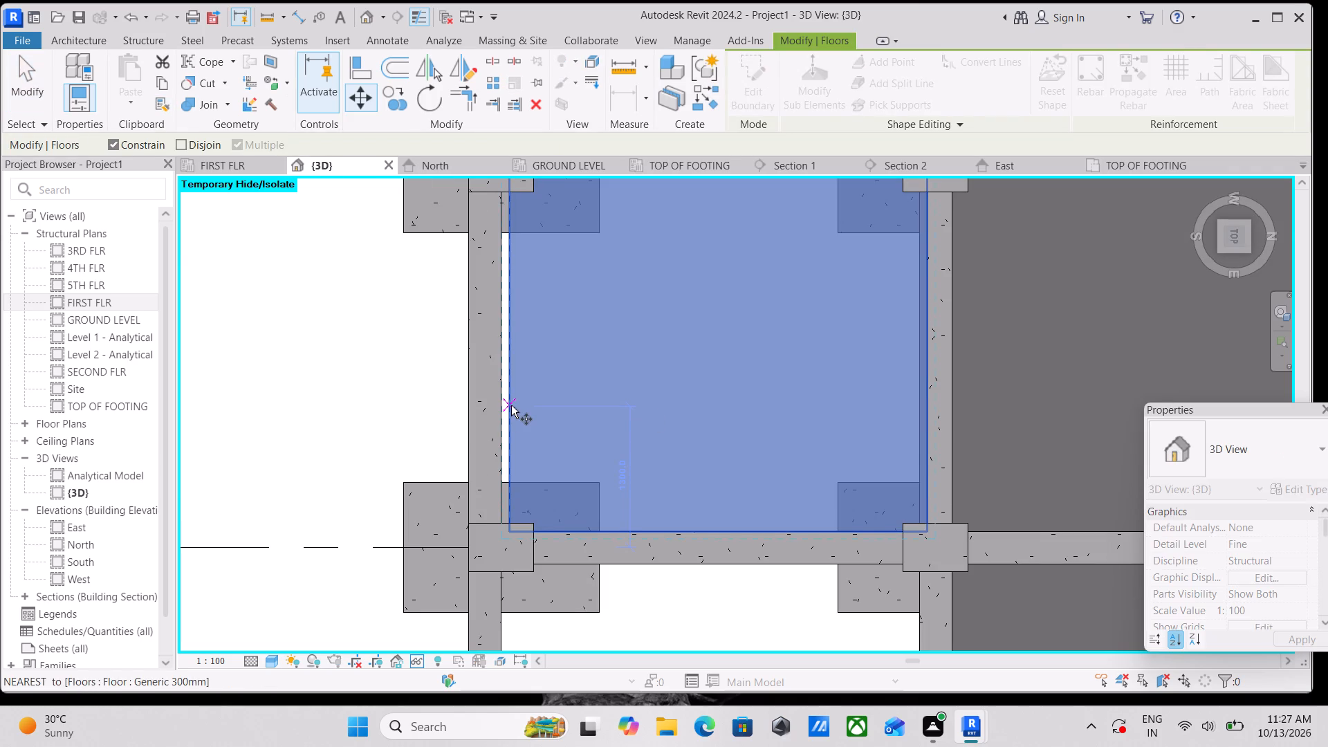
pyautogui.click(510, 355)
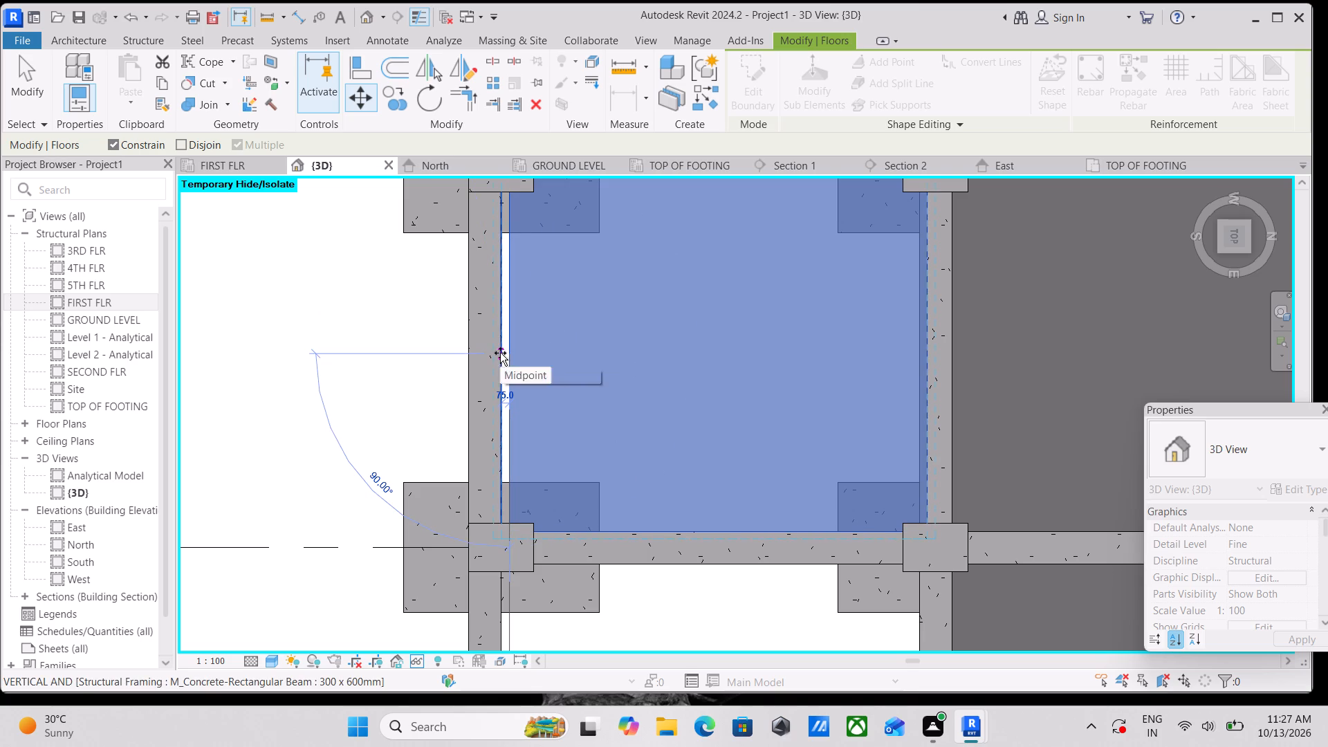
pyautogui.scroll(6, 507, 353)
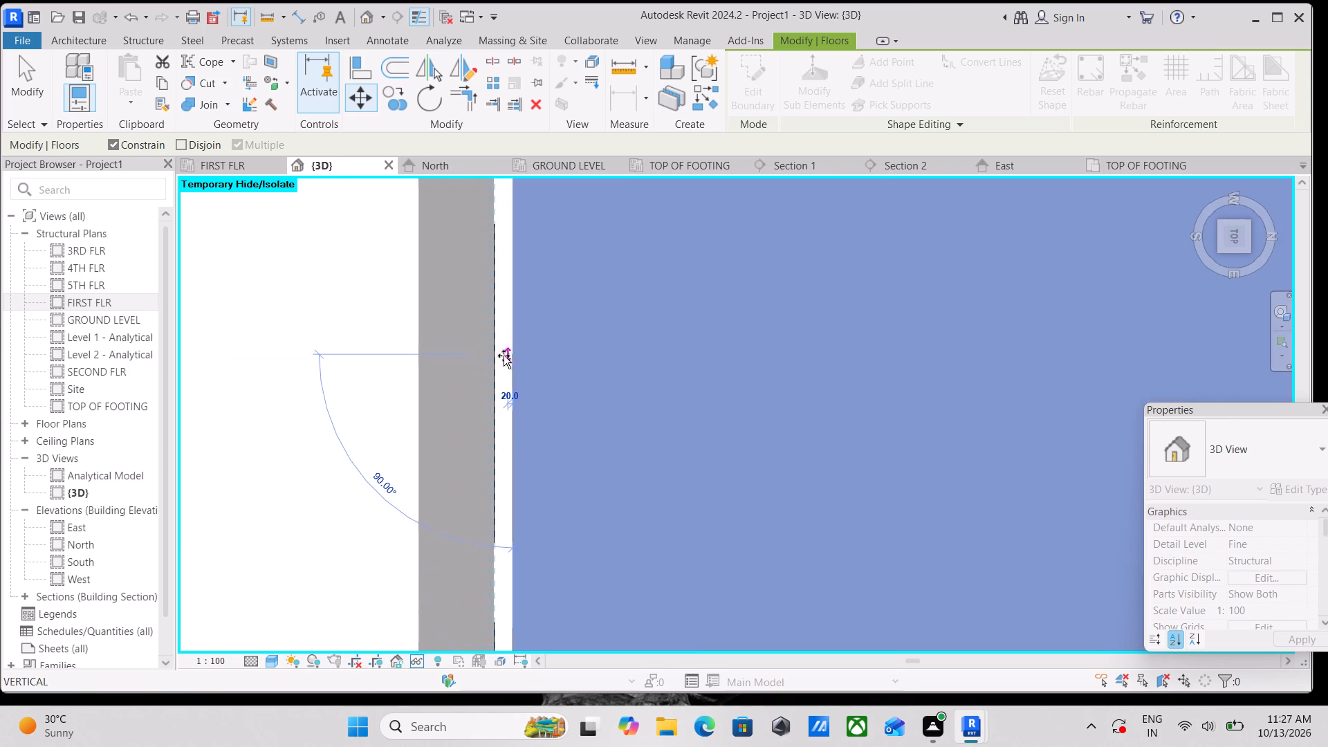
pyautogui.click(492, 353)
pyautogui.scroll(-9, 492, 353)
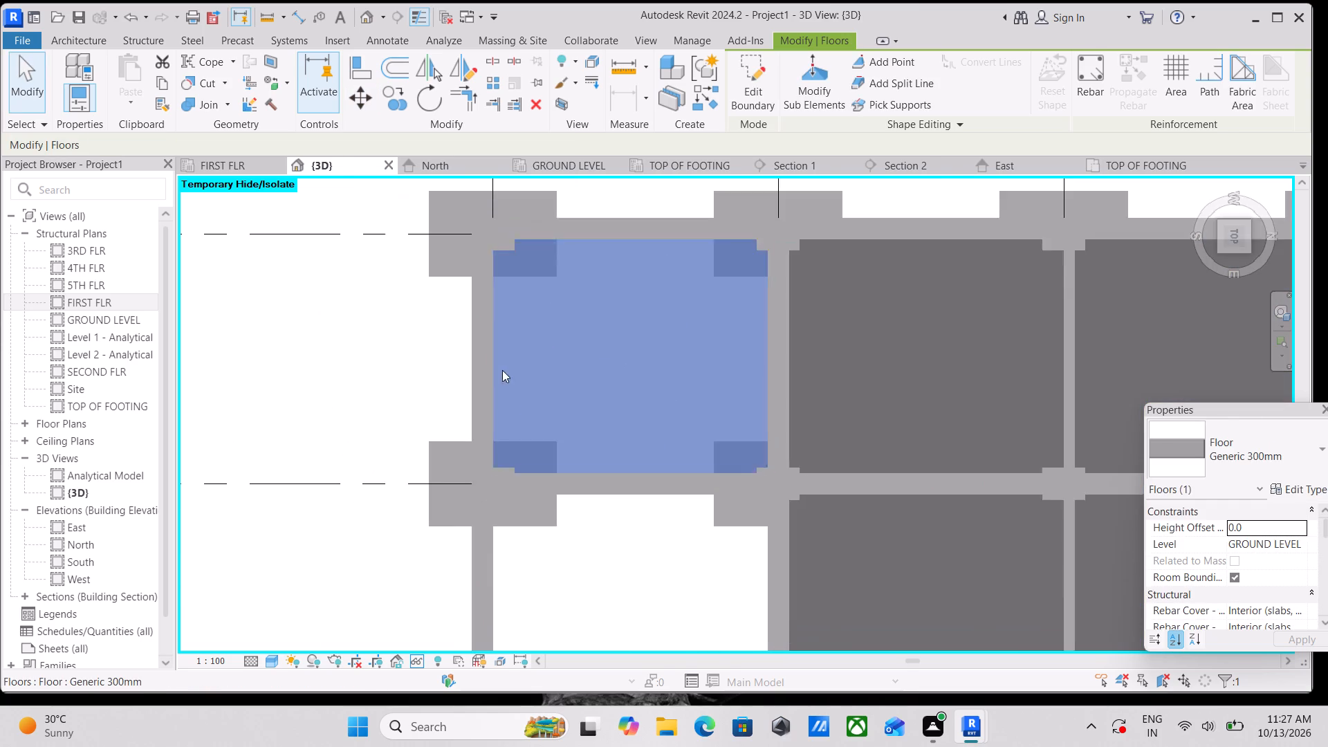
pyautogui.scroll(-1, 508, 378)
pyautogui.press('Escape')
pyautogui.scroll(-2, 544, 382)
pyautogui.moveTo(544, 382); pyautogui.dragTo(544, 353, button='middle')
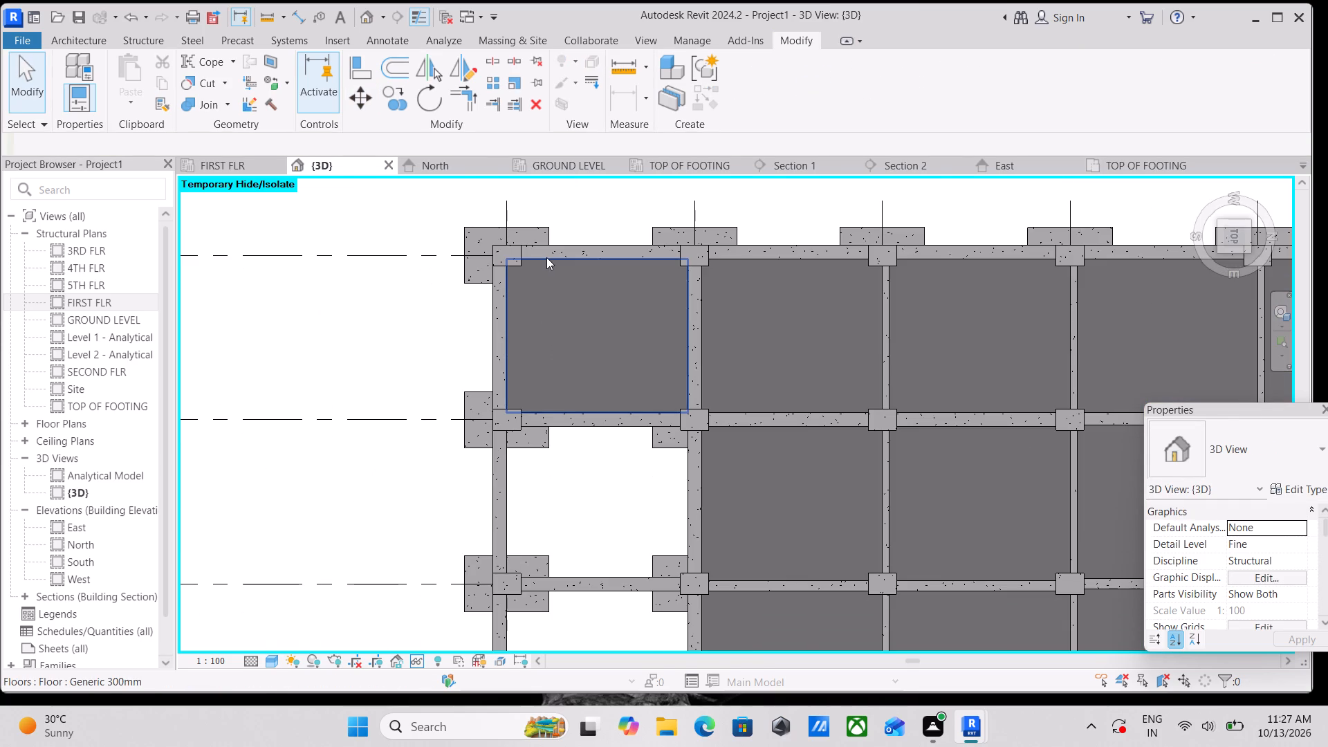
# Copy the E-F floor between grids 1 and 2 into the bay between grids 2 and 3, unconstrained, from its edge midpoint to the grid 2 beam's midpoint.
pyautogui.click(546, 257)
pyautogui.write('co')
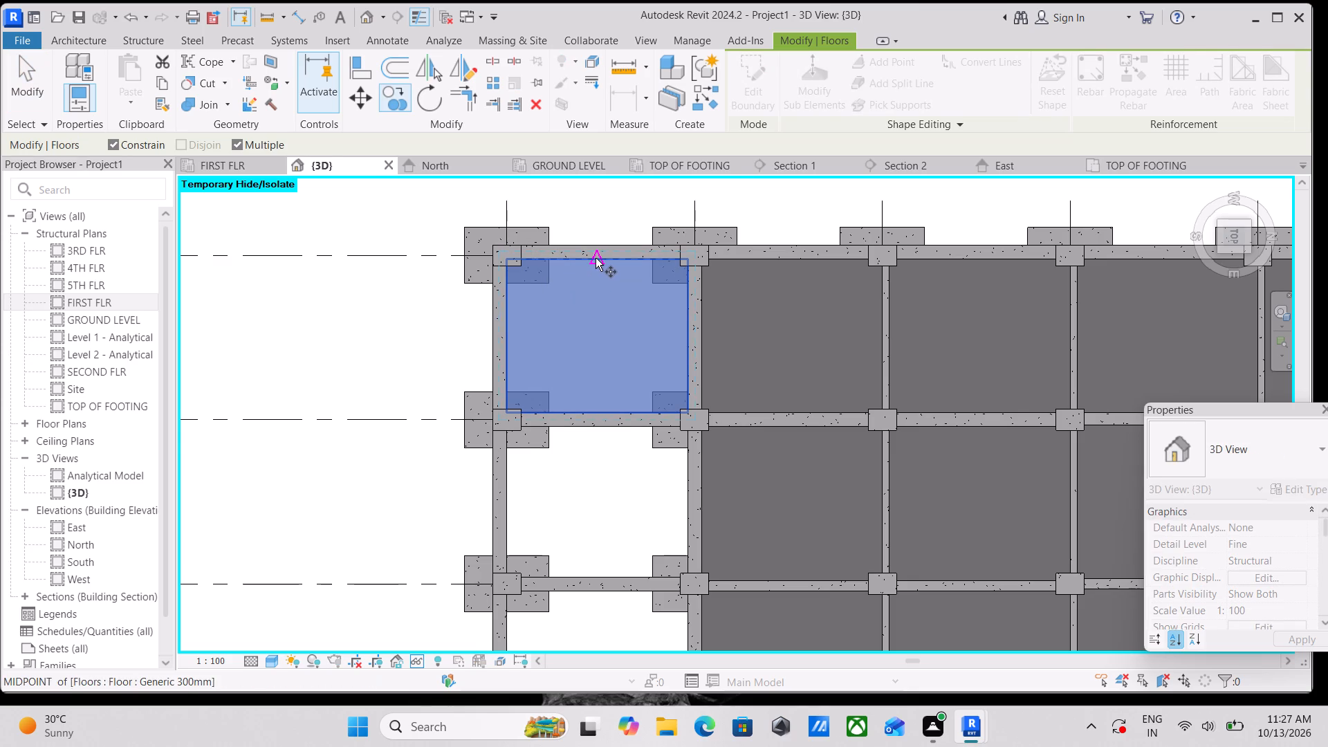
pyautogui.click(596, 258)
pyautogui.scroll(6, 595, 445)
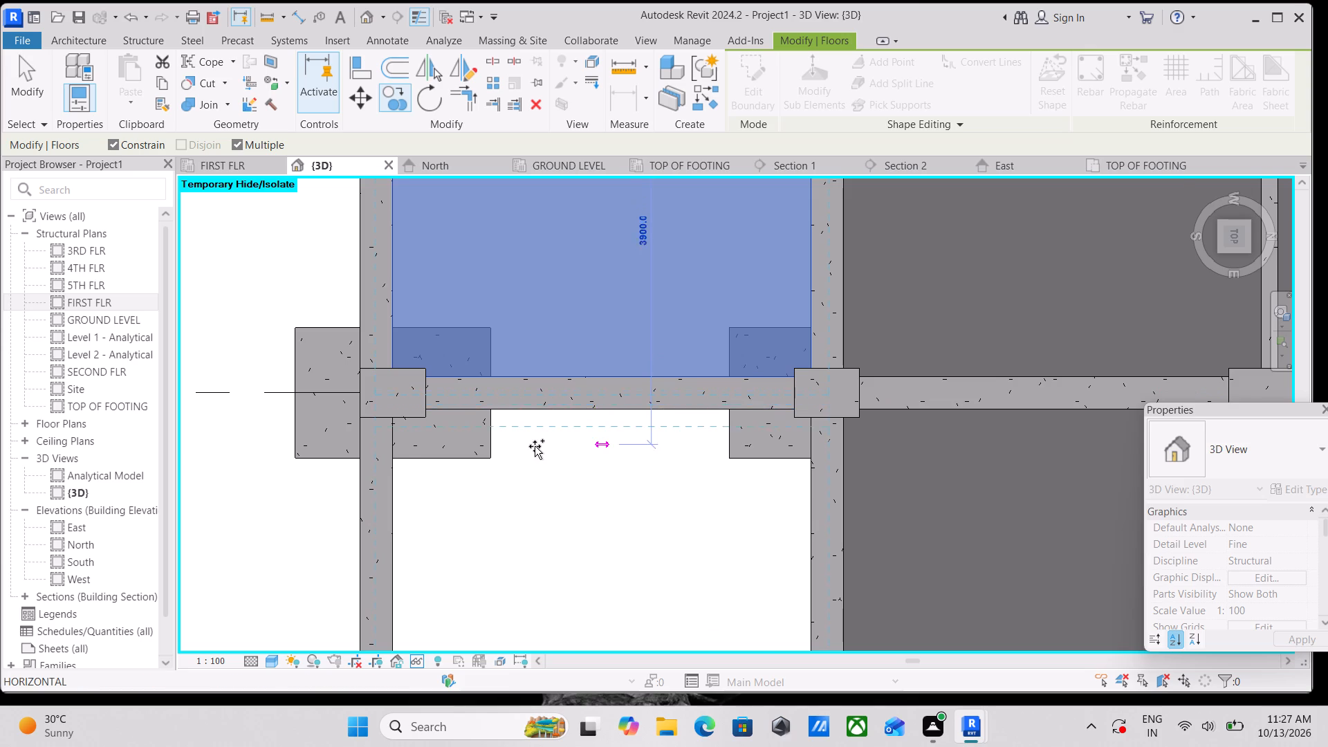
pyautogui.scroll(-1, 535, 448)
pyautogui.moveTo(535, 448); pyautogui.dragTo(543, 376, button='middle')
pyautogui.scroll(-2, 543, 373)
pyautogui.moveTo(542, 389); pyautogui.dragTo(544, 486, button='middle')
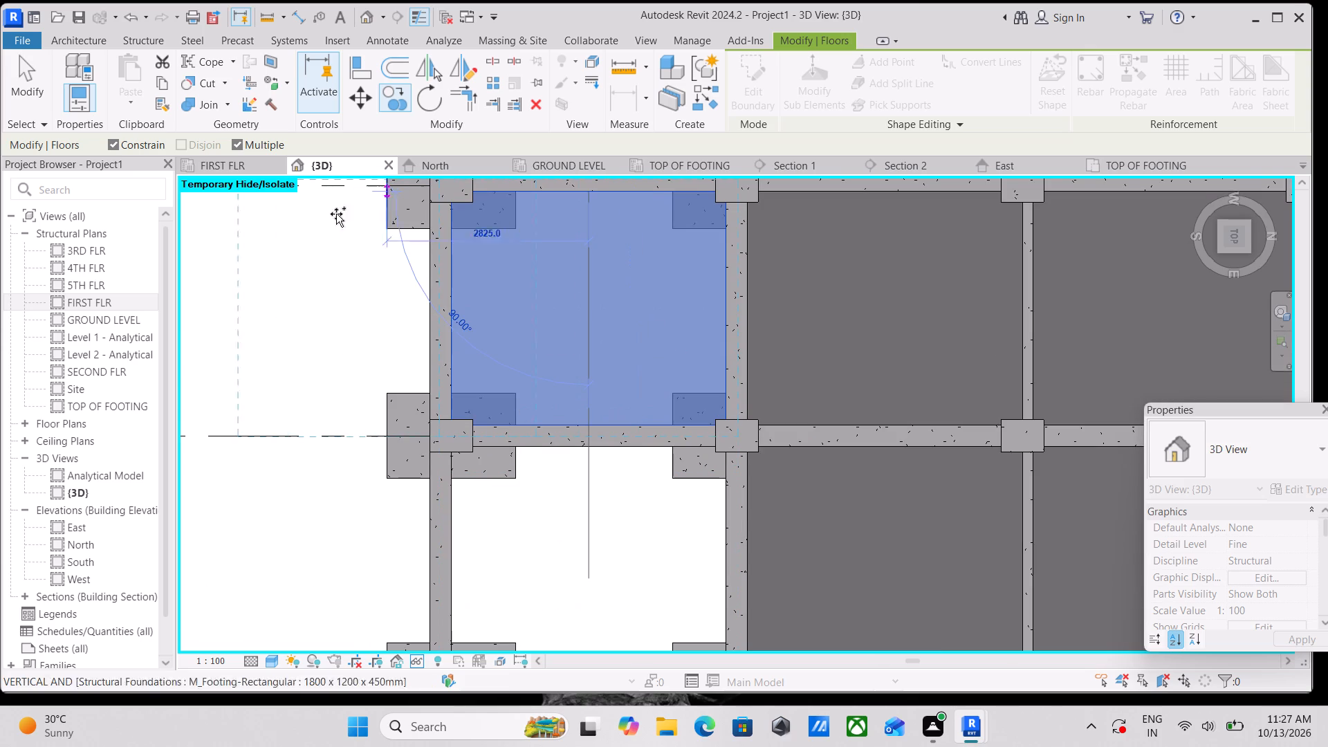
pyautogui.click(118, 142)
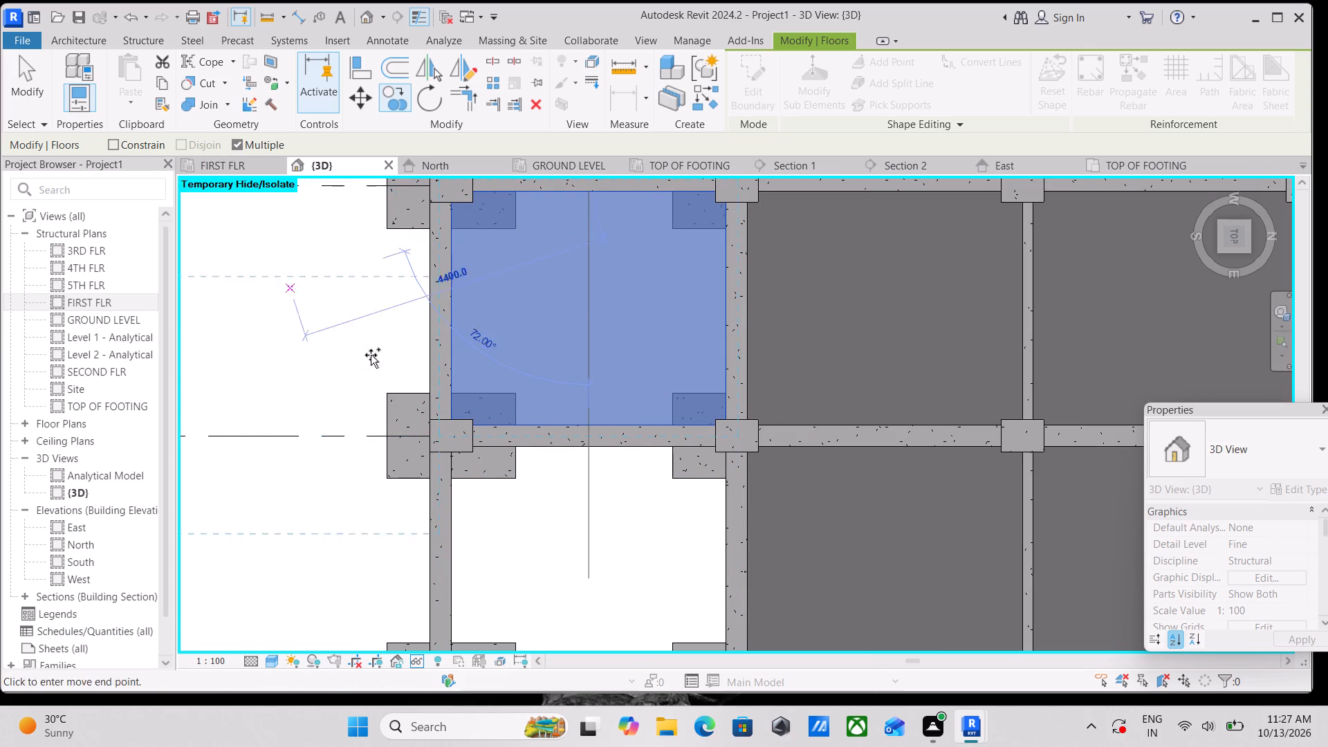
pyautogui.scroll(3, 575, 452)
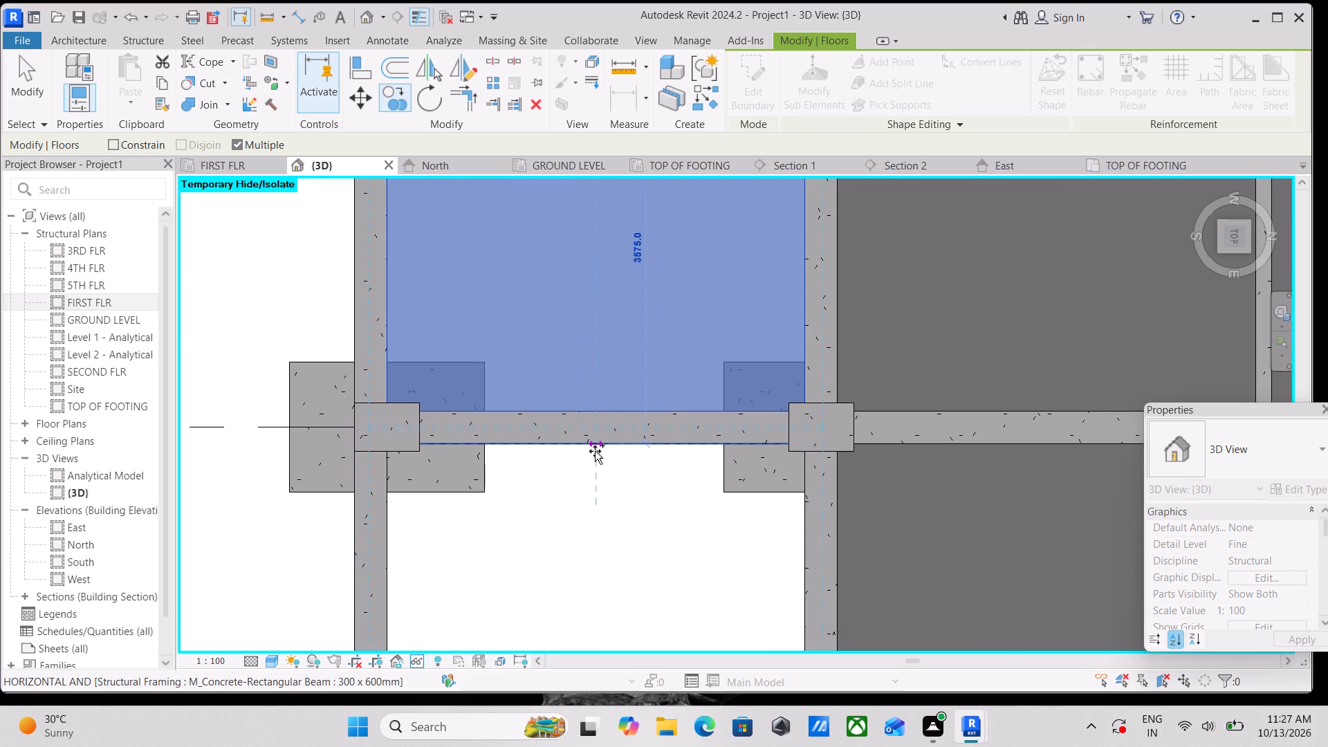
pyautogui.scroll(-4, 570, 454)
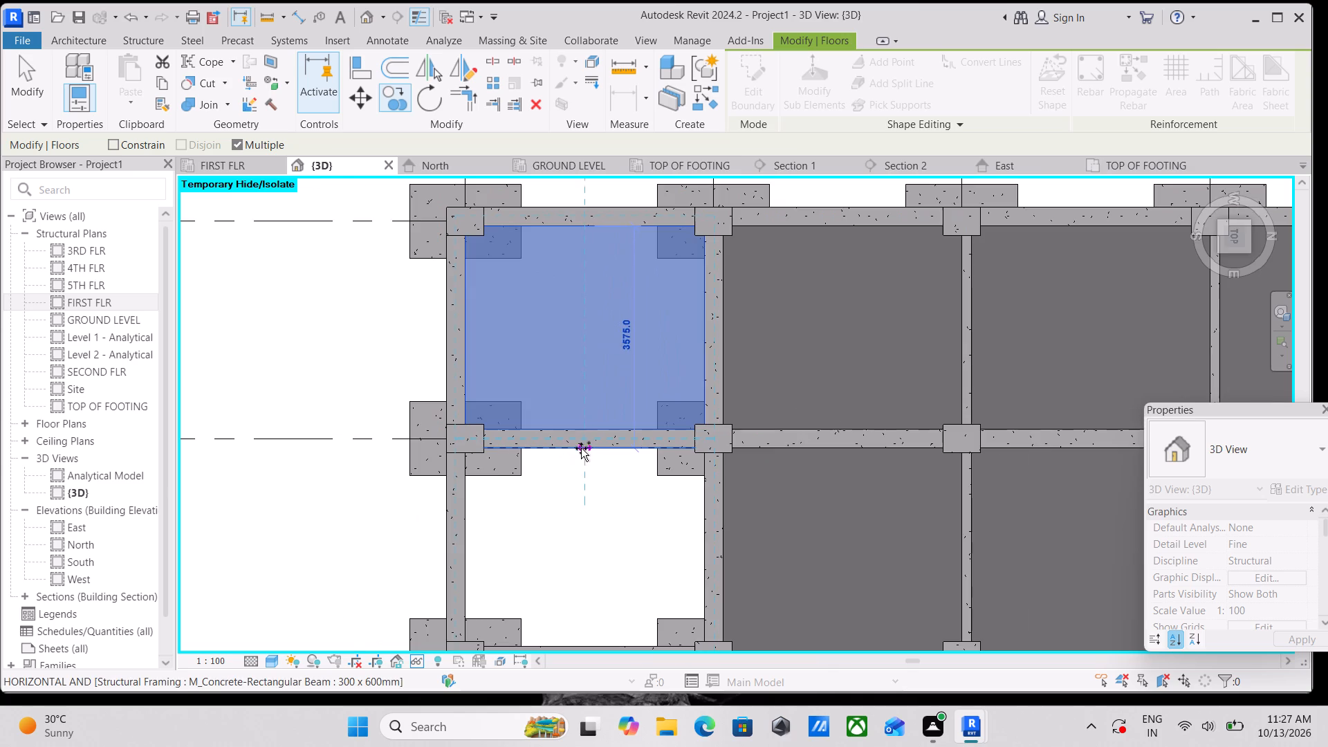
pyautogui.scroll(7, 590, 447)
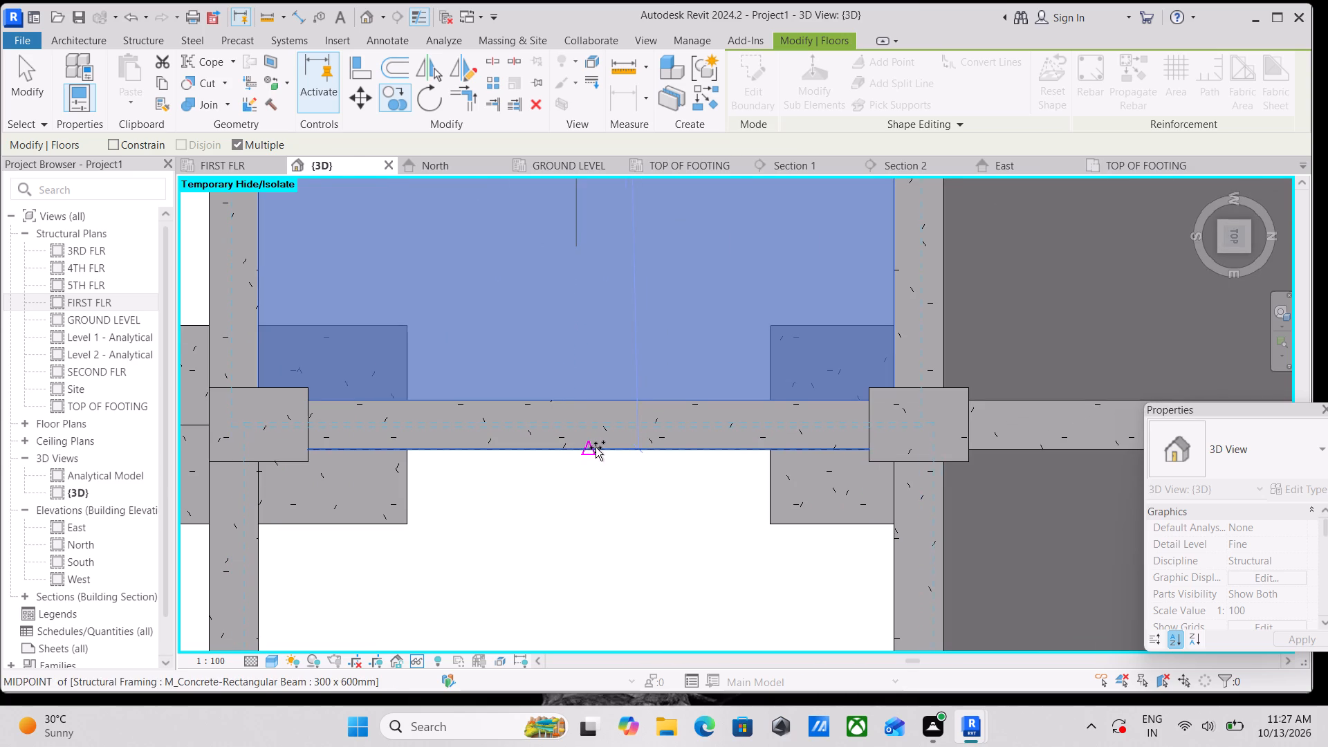
pyautogui.click(594, 448)
pyautogui.scroll(-4, 594, 448)
pyautogui.moveTo(594, 448); pyautogui.dragTo(598, 371, button='middle')
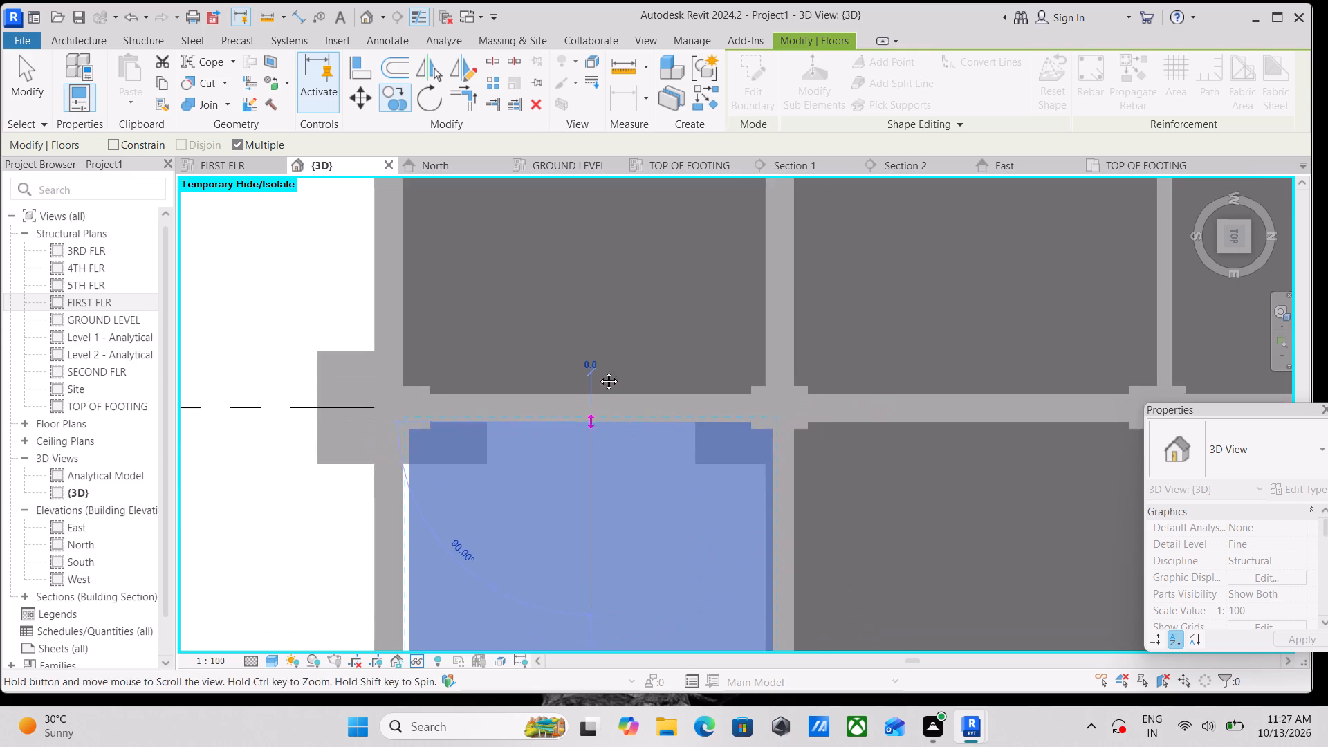
pyautogui.moveTo(598, 371); pyautogui.dragTo(602, 315, button='middle')
pyautogui.scroll(-3, 571, 368)
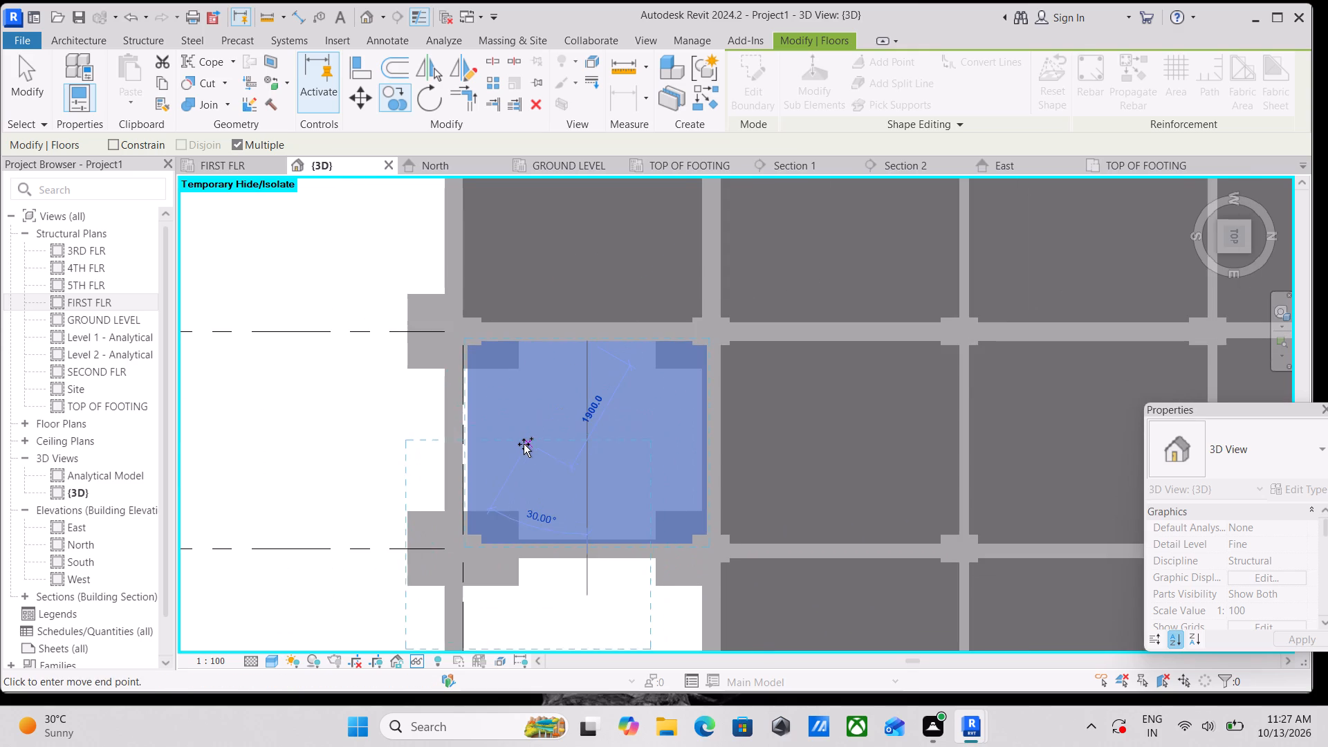
pyautogui.scroll(-2, 524, 444)
pyautogui.moveTo(524, 444); pyautogui.dragTo(566, 392, button='middle')
pyautogui.scroll(-3, 555, 403)
pyautogui.press('Escape')
pyautogui.scroll(-1, 554, 407)
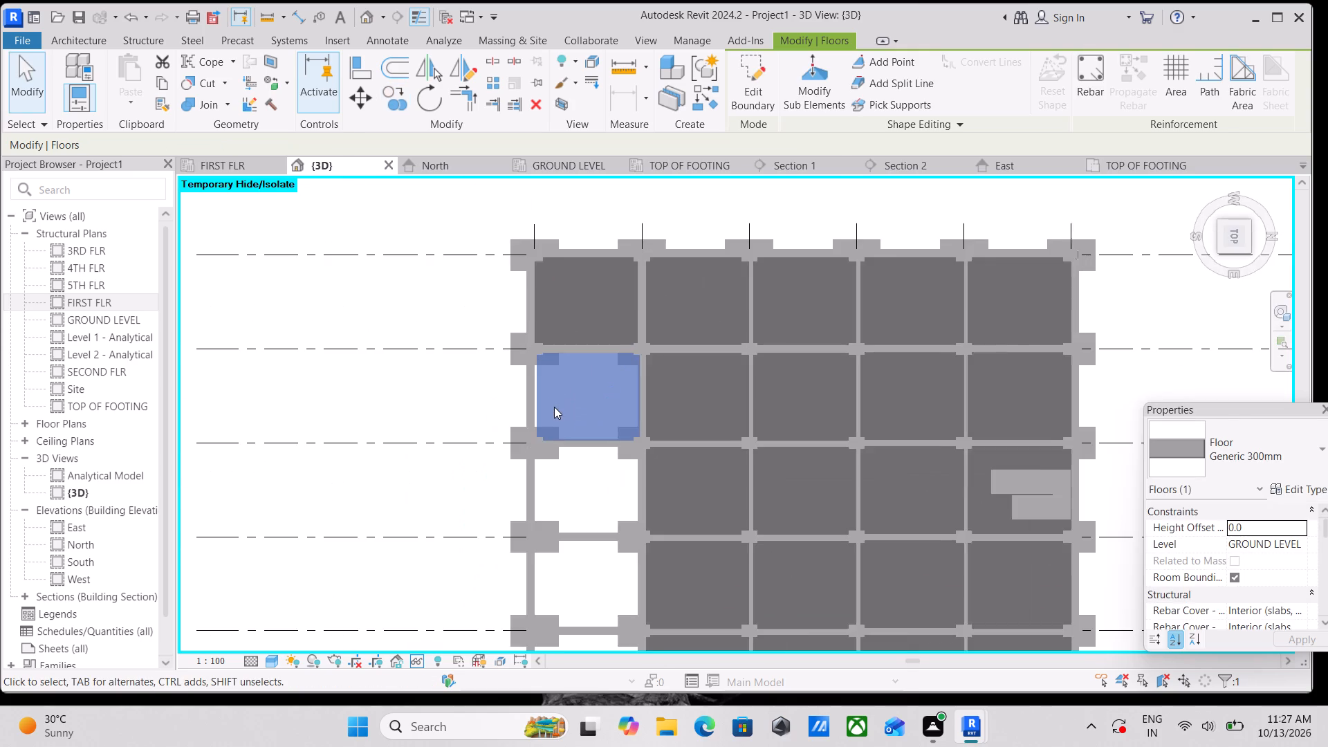
pyautogui.scroll(8, 528, 421)
pyautogui.press('Escape')
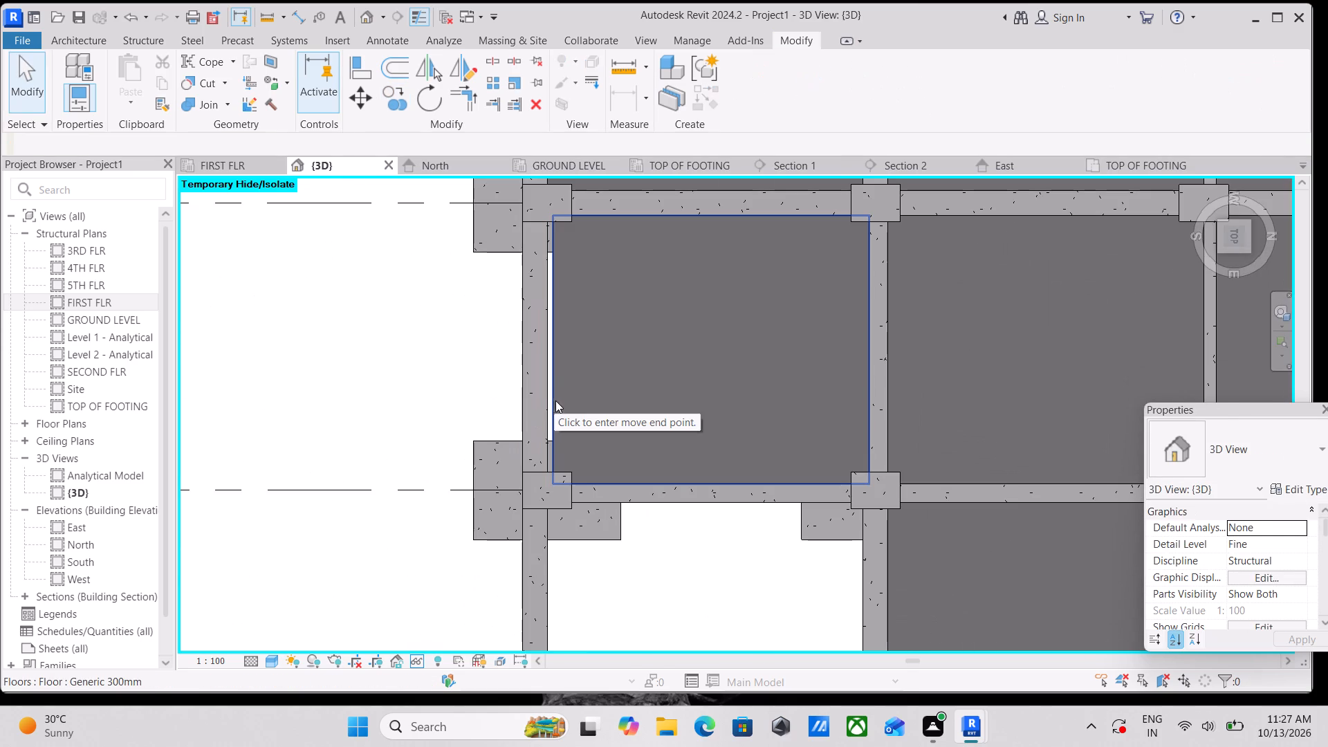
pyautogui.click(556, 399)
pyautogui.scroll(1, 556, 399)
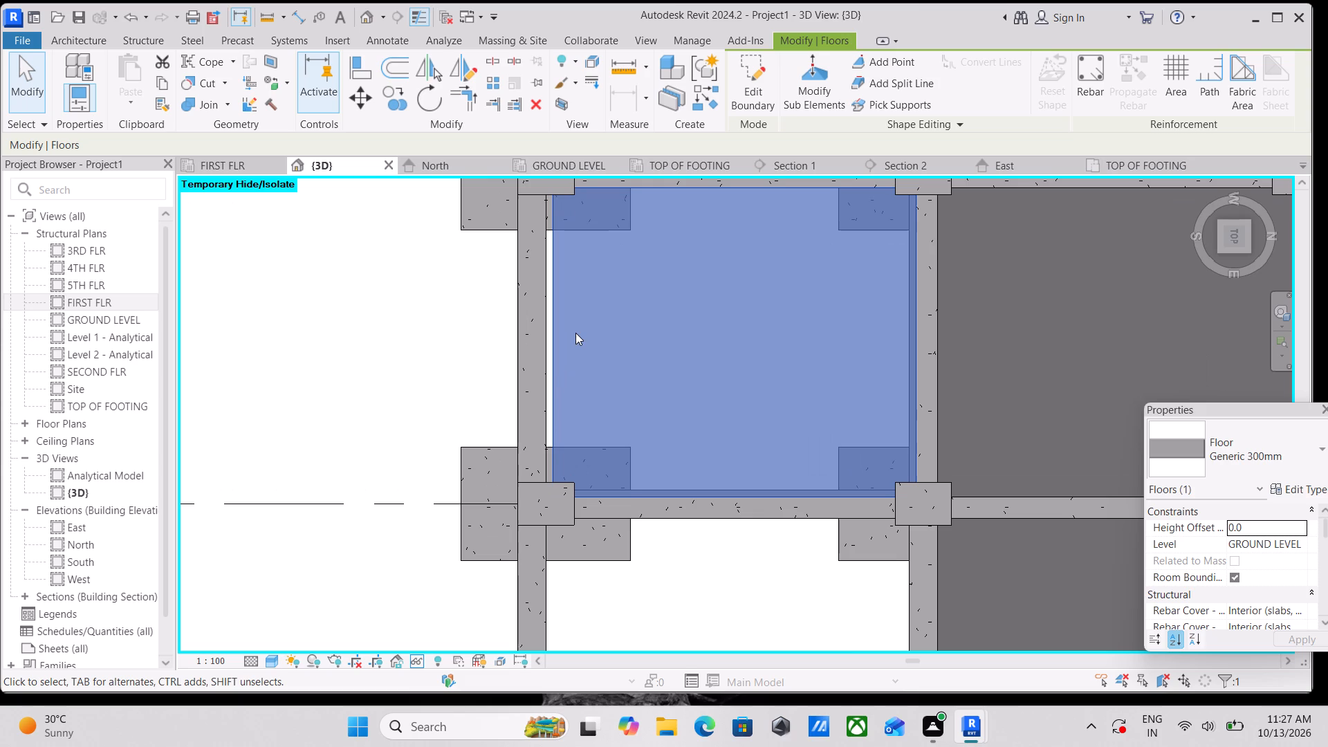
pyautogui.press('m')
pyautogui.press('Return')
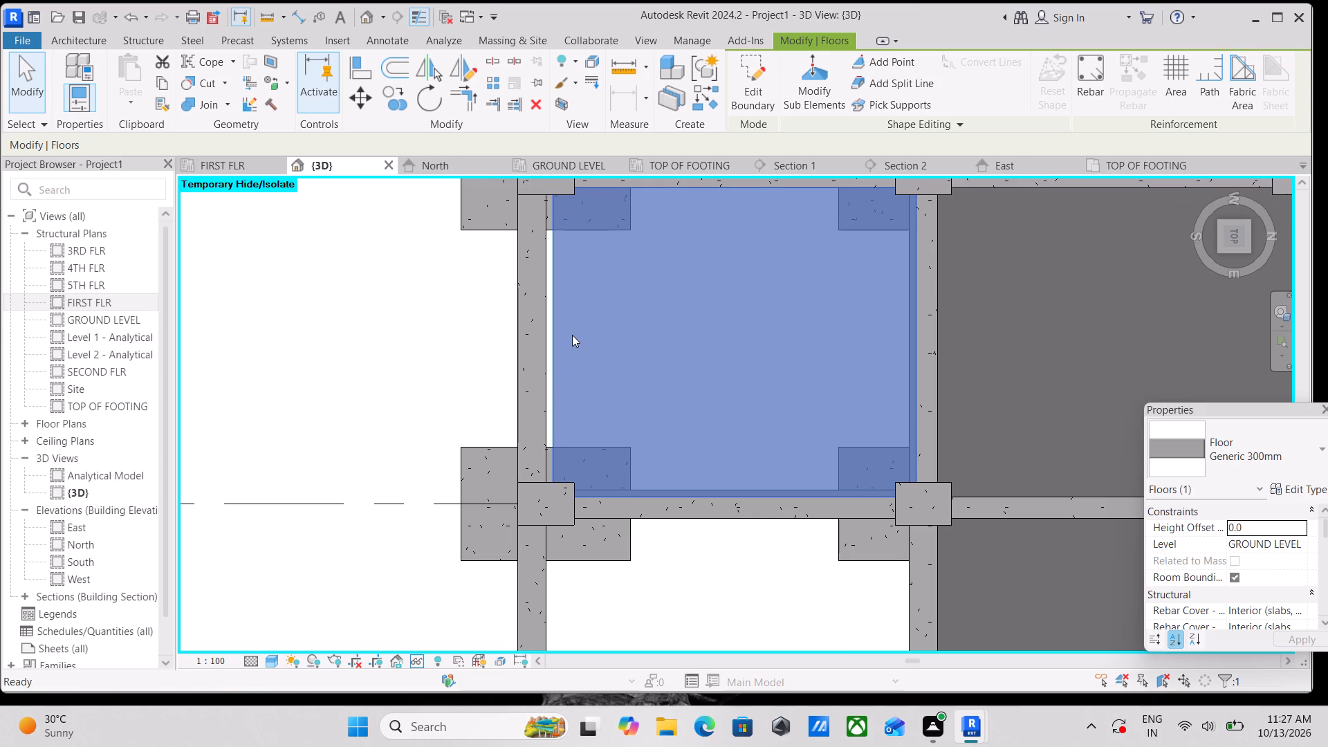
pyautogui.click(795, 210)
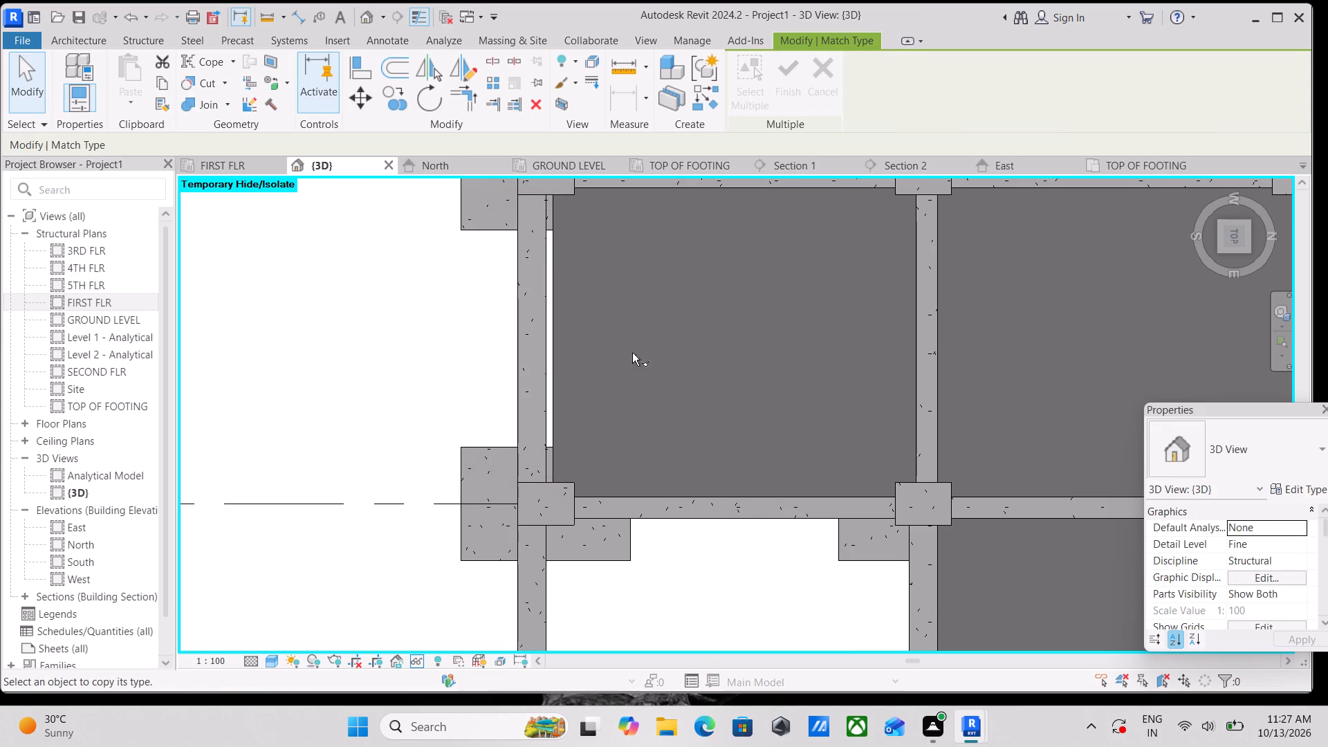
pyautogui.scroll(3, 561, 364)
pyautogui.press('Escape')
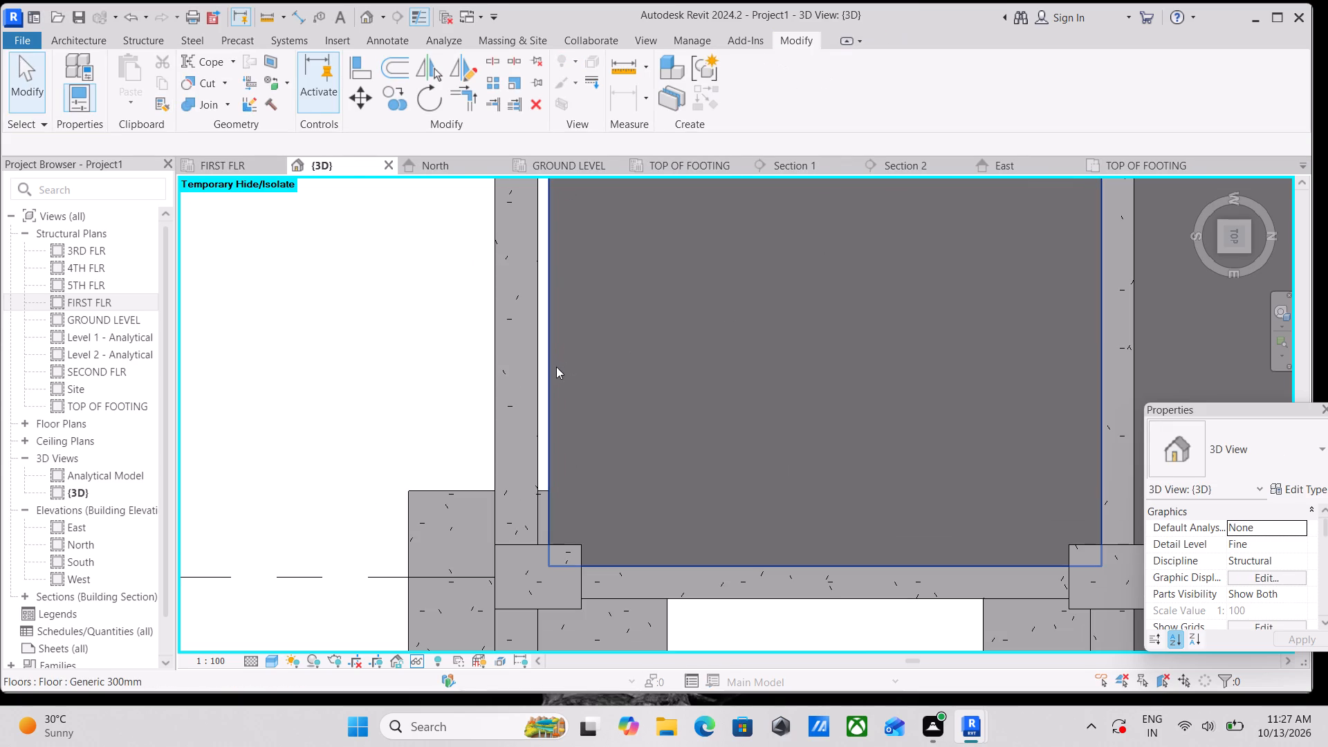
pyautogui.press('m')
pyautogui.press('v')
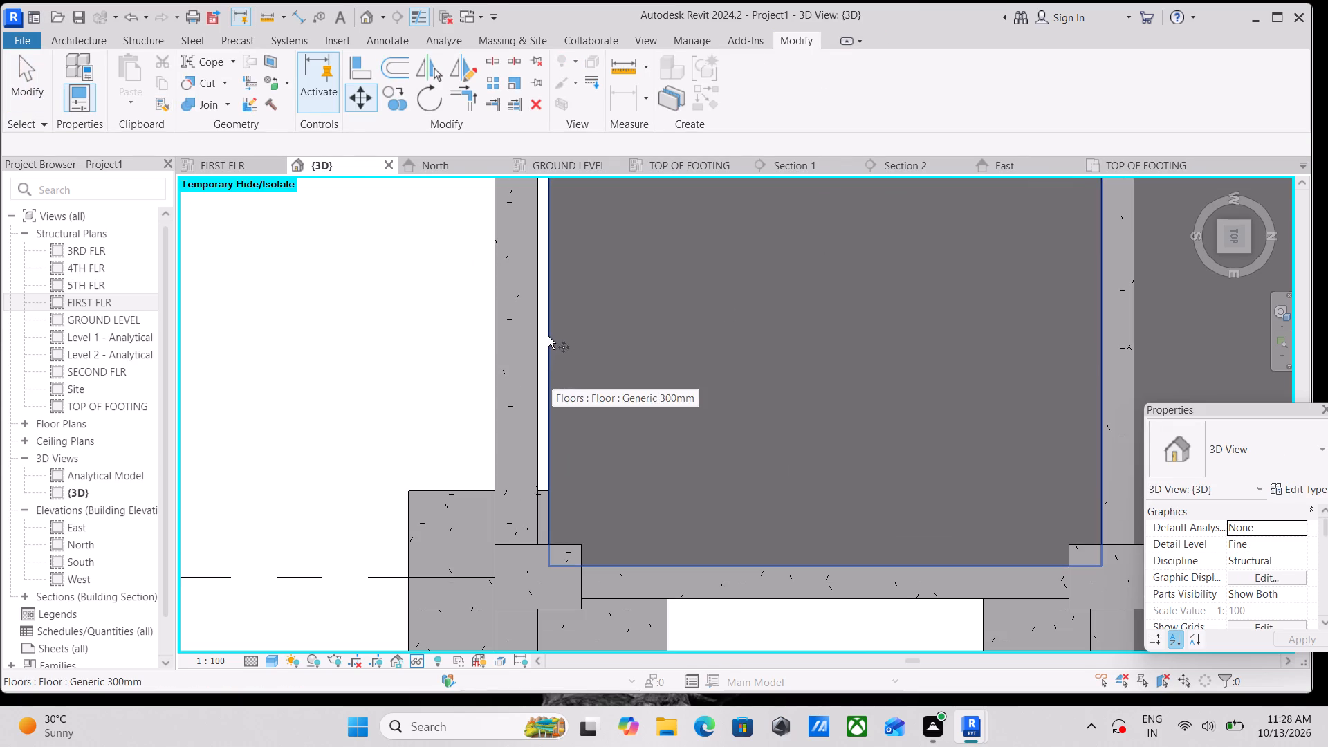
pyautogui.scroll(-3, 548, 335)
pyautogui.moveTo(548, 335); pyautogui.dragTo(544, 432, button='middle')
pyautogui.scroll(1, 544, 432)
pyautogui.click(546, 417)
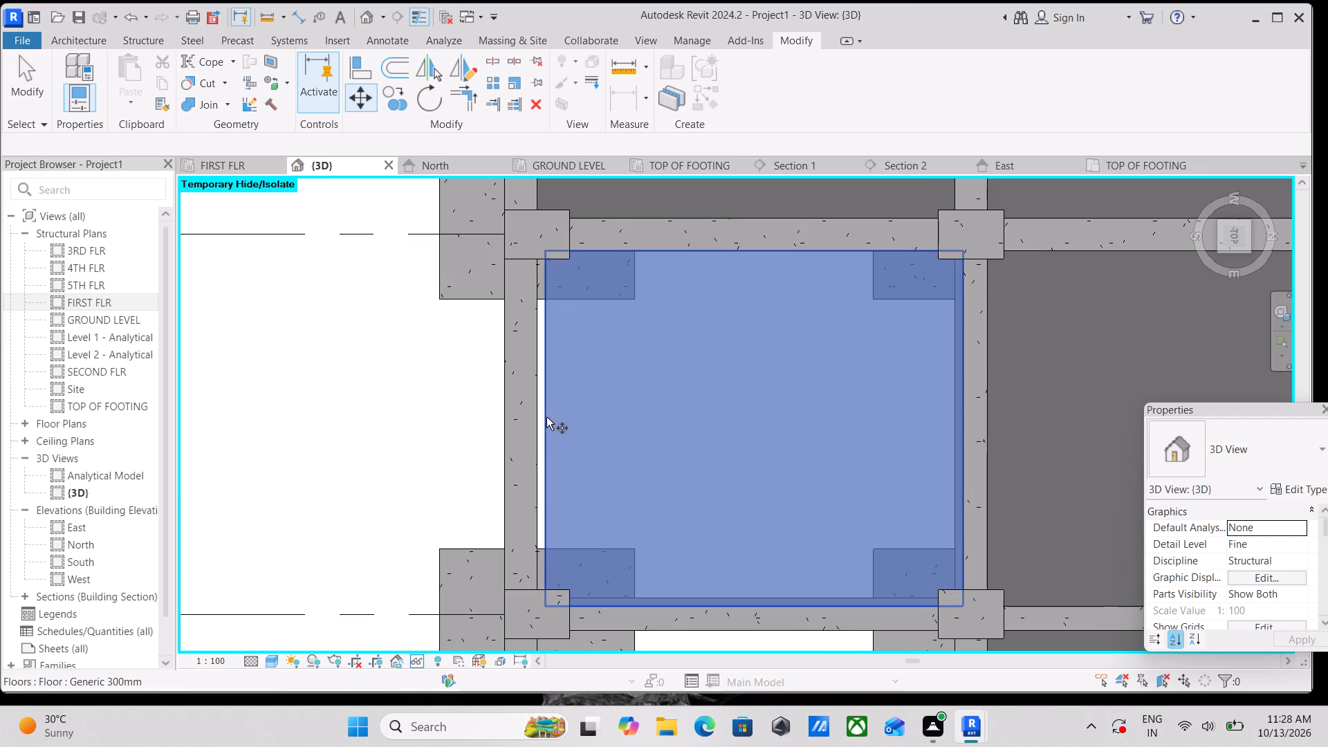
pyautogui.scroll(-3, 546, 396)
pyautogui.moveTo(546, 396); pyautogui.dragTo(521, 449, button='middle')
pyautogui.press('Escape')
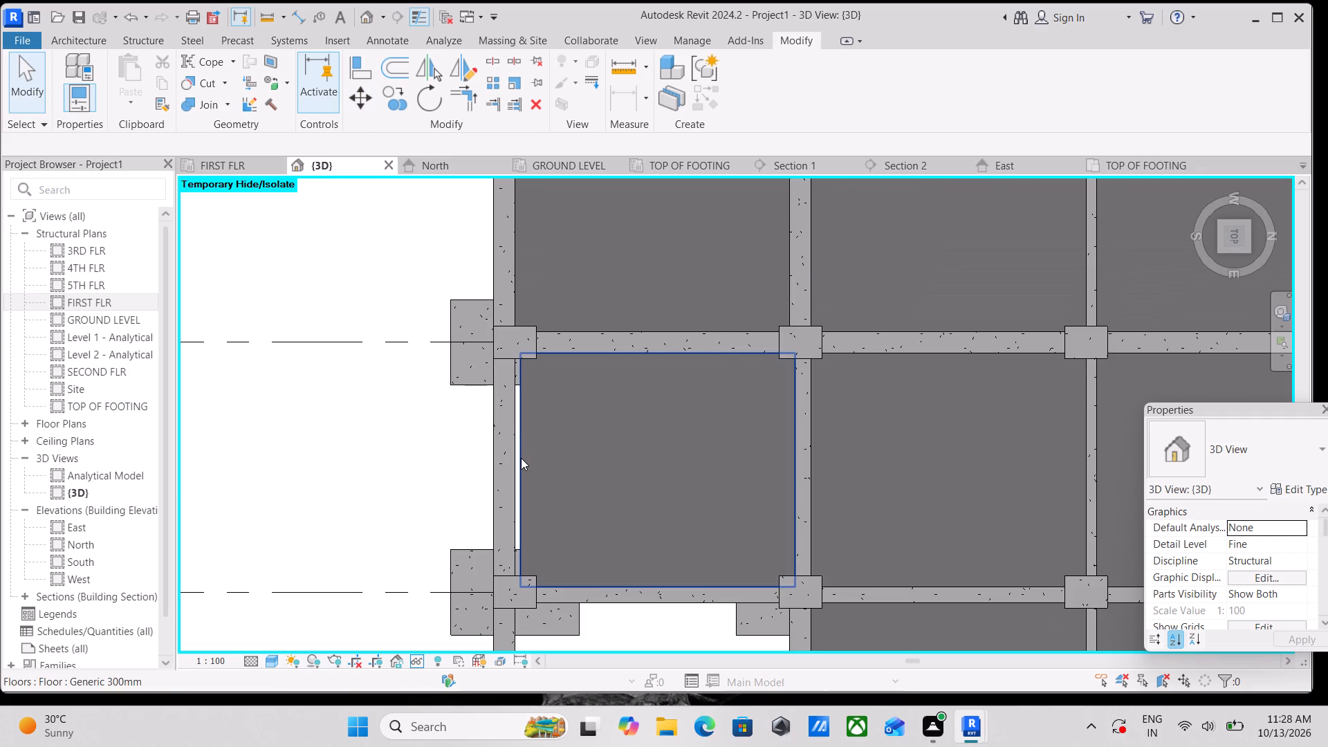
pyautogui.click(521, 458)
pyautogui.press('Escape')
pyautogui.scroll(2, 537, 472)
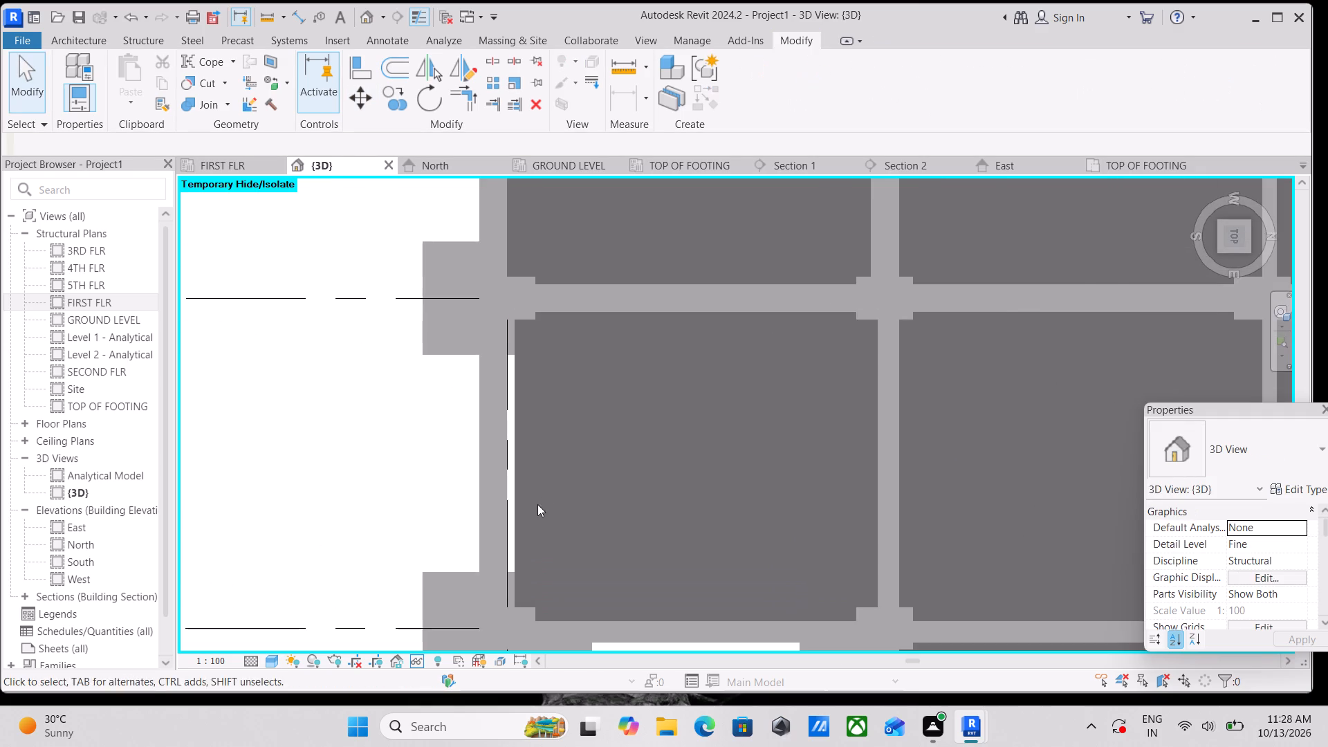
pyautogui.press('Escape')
# Move the E-F floor between grids 2 and 3 about 75 mm so its outer edge meets the grid F beam's inner face.
pyautogui.click(518, 525)
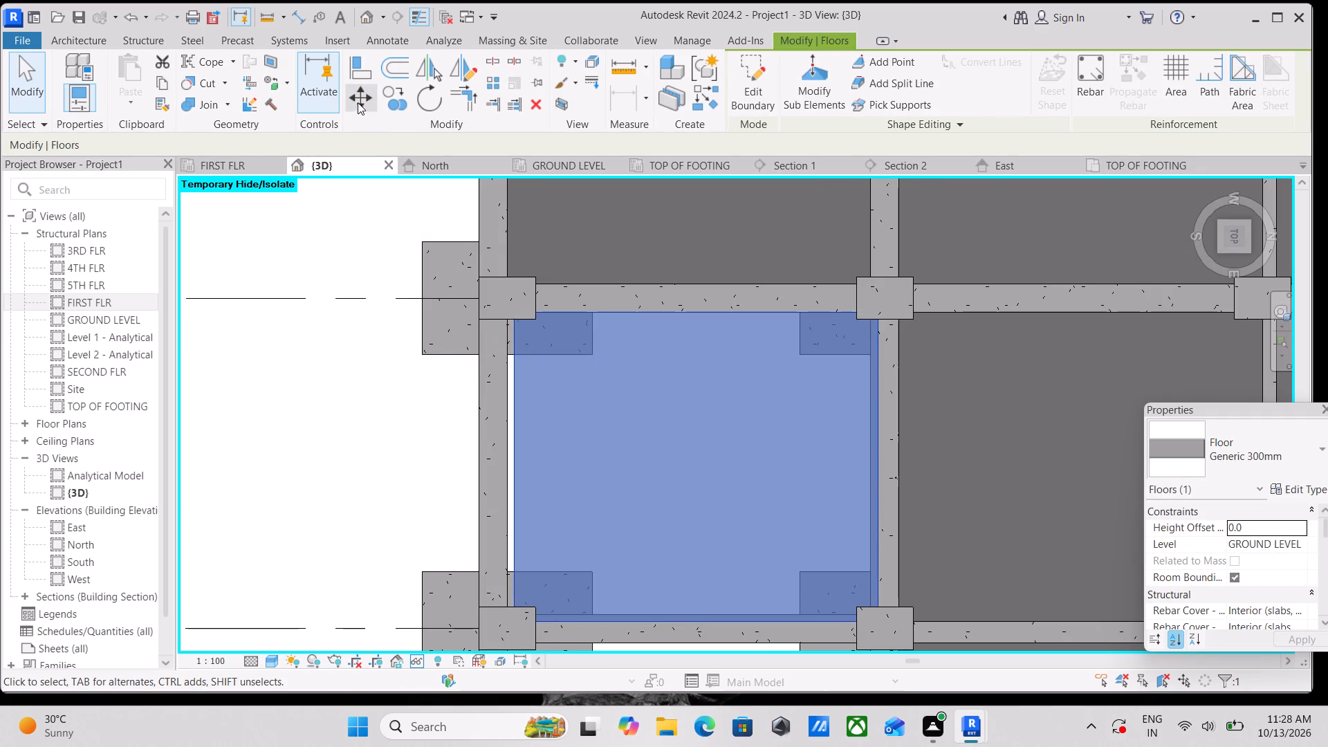
pyautogui.click(356, 98)
pyautogui.click(522, 468)
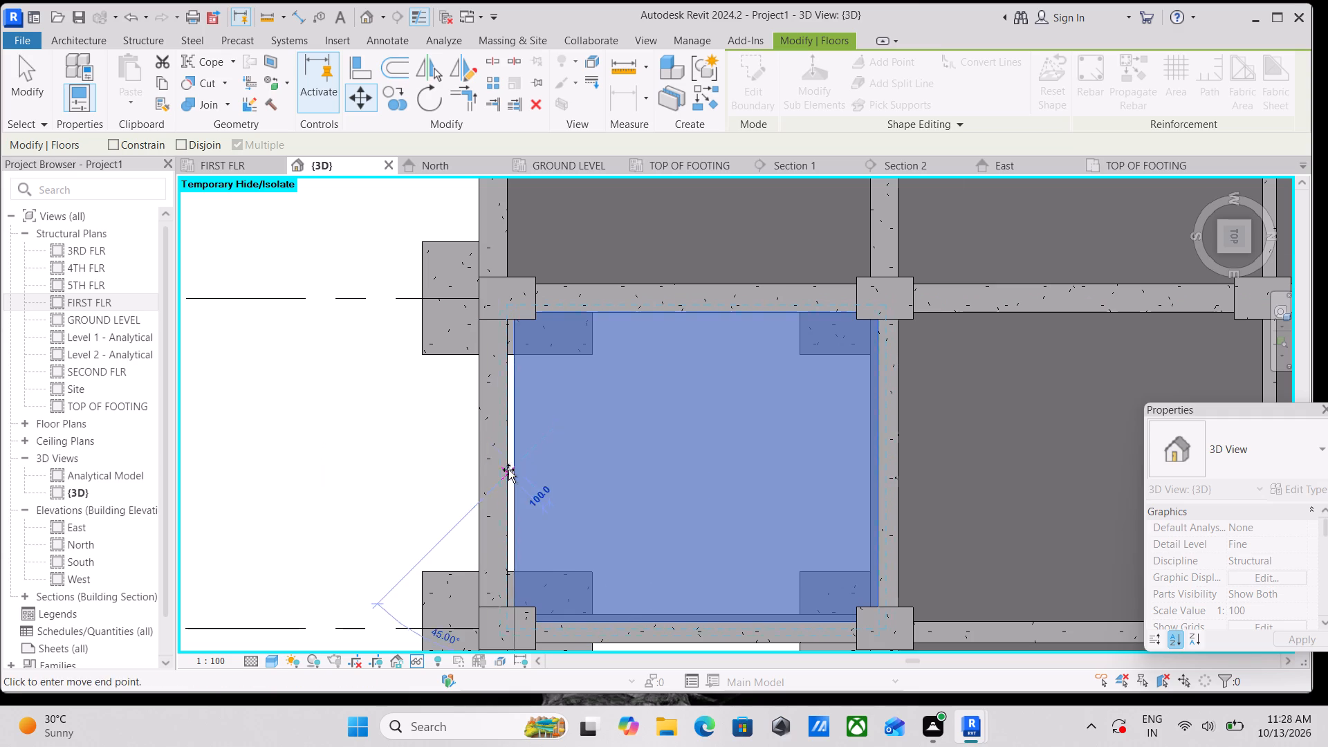
pyautogui.scroll(4, 508, 470)
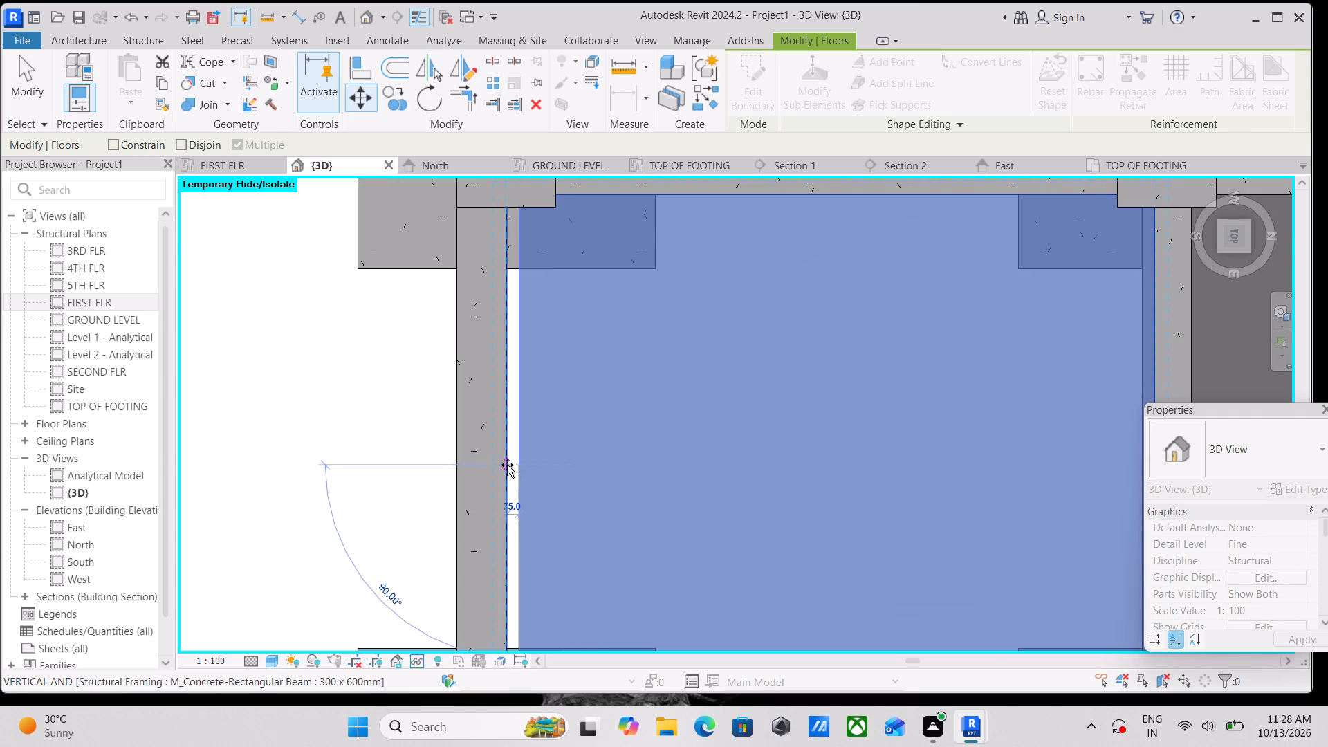
pyautogui.click(507, 465)
pyautogui.scroll(-9, 507, 465)
pyautogui.press('Escape')
# Copy the E-F floor between grids 2 and 3 into the bay between grids 3 and 4, from column F-2's centre to column F-3's centre.
pyautogui.scroll(-3, 519, 461)
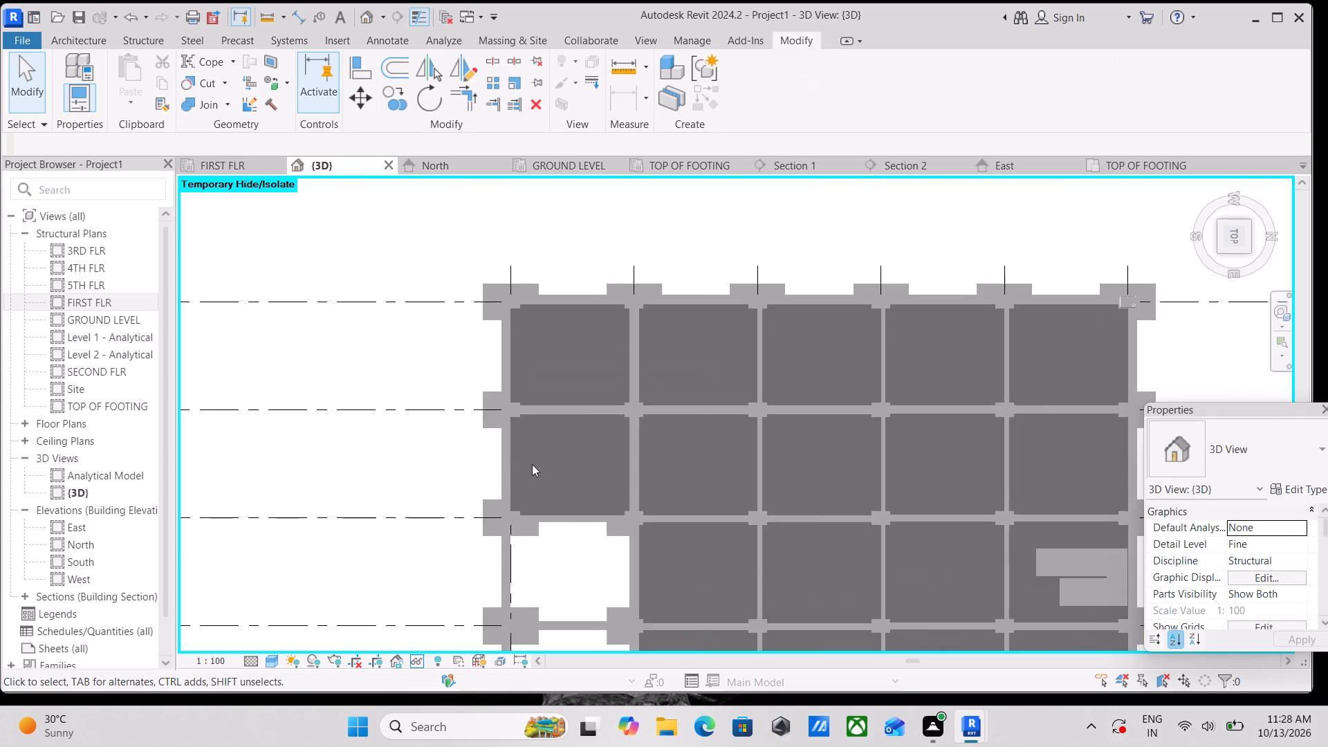
pyautogui.moveTo(592, 495); pyautogui.dragTo(532, 295, button='middle')
pyautogui.scroll(-5, 528, 302)
pyautogui.moveTo(524, 344); pyautogui.dragTo(524, 423, button='middle')
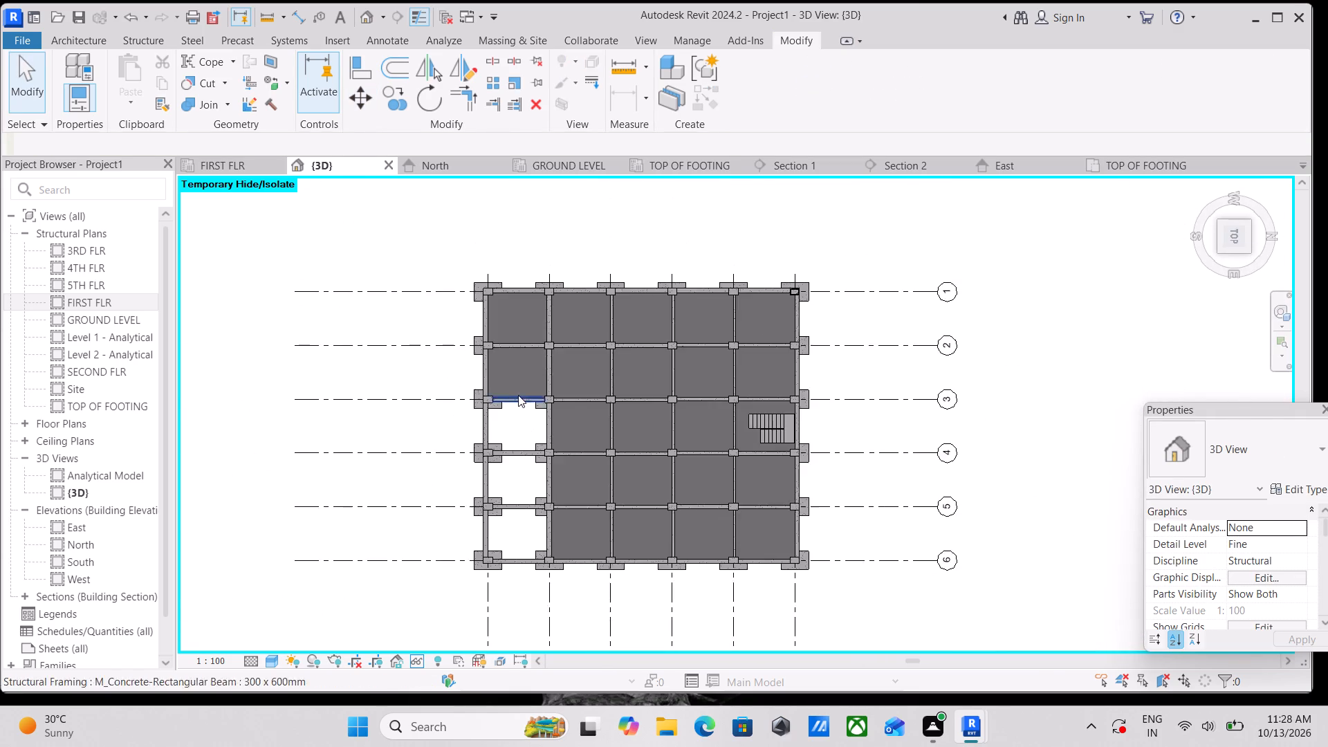
pyautogui.scroll(12, 494, 371)
pyautogui.click(490, 351)
pyautogui.scroll(-2, 490, 351)
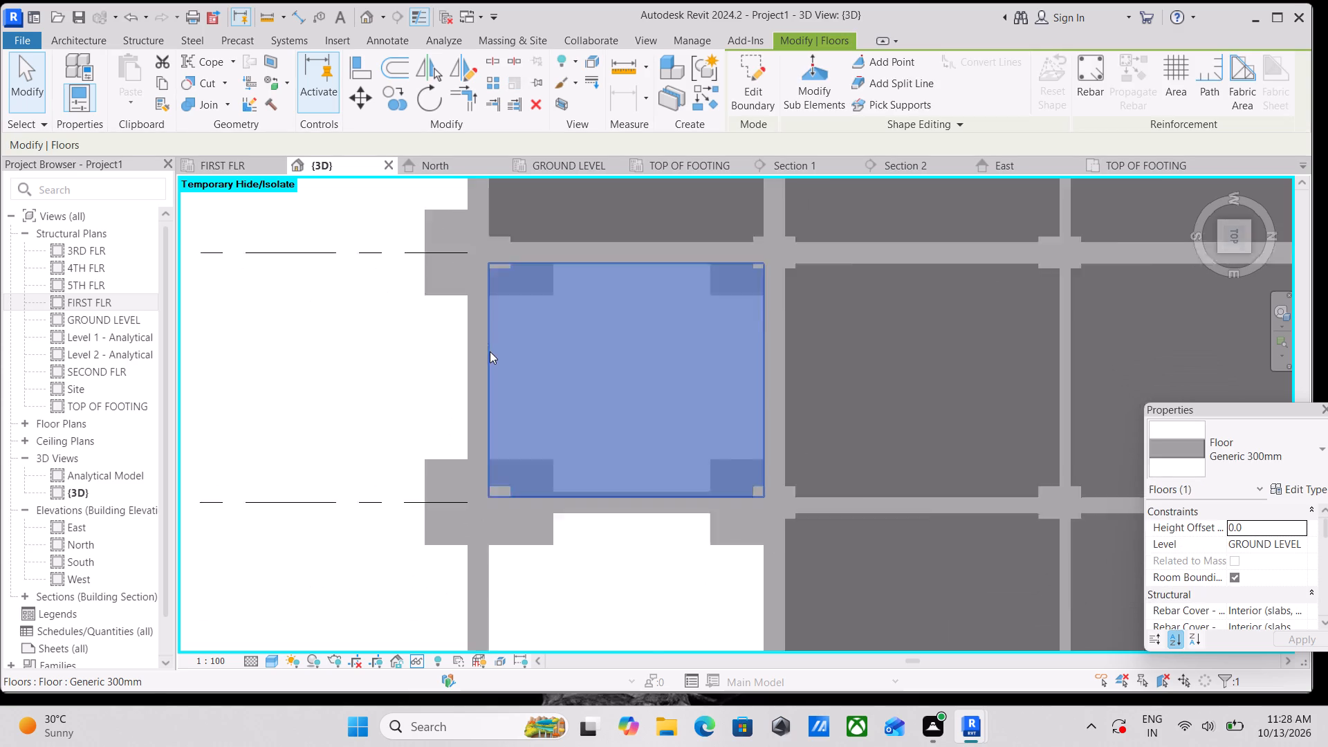
pyautogui.scroll(-2, 490, 351)
pyautogui.scroll(-3, 543, 273)
pyautogui.moveTo(532, 285); pyautogui.dragTo(489, 351, button='middle')
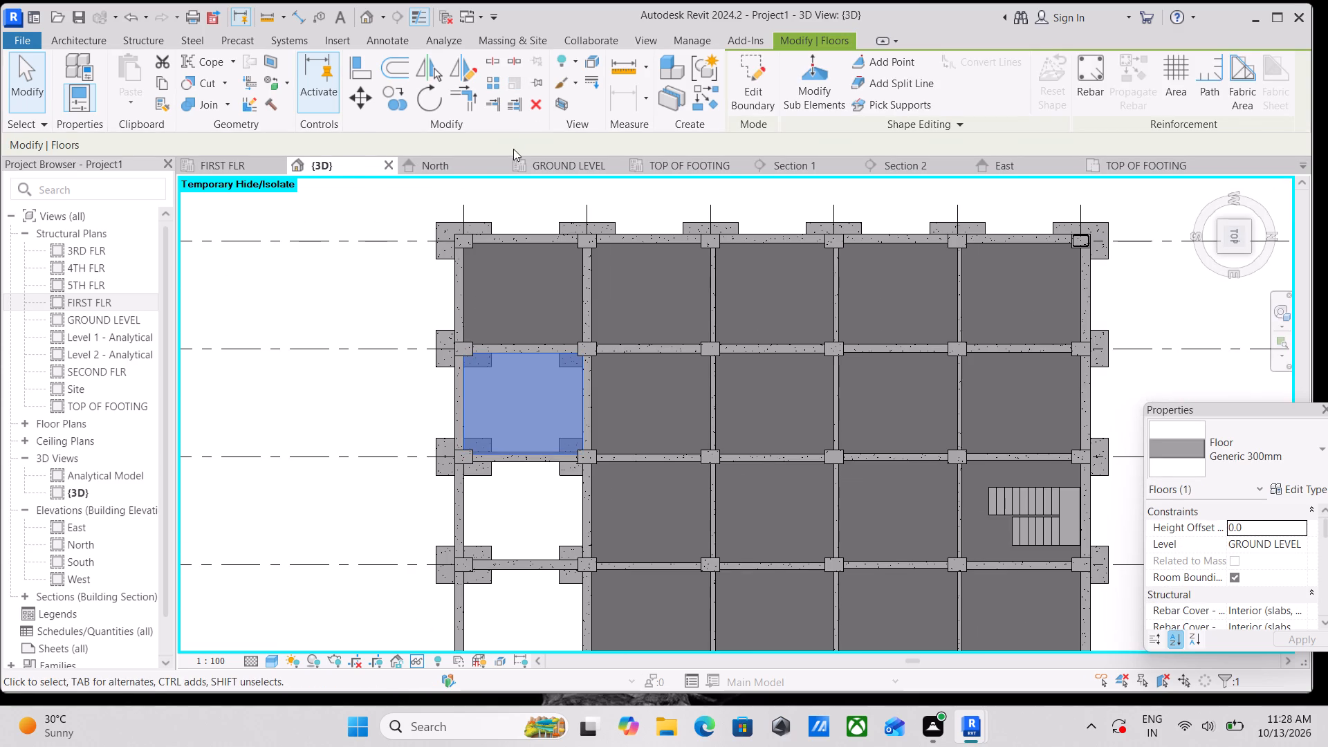
pyautogui.write('co')
pyautogui.scroll(7, 461, 462)
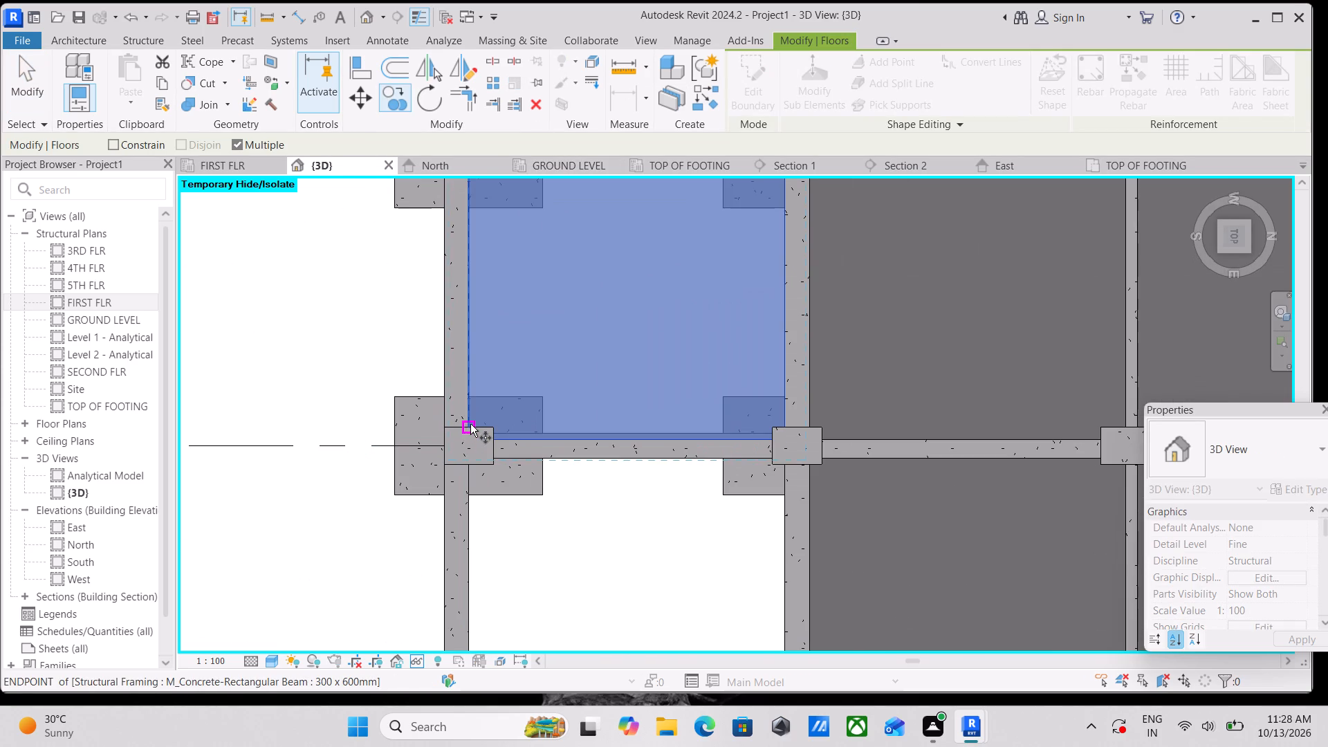
pyautogui.moveTo(487, 344); pyautogui.dragTo(490, 483, button='middle')
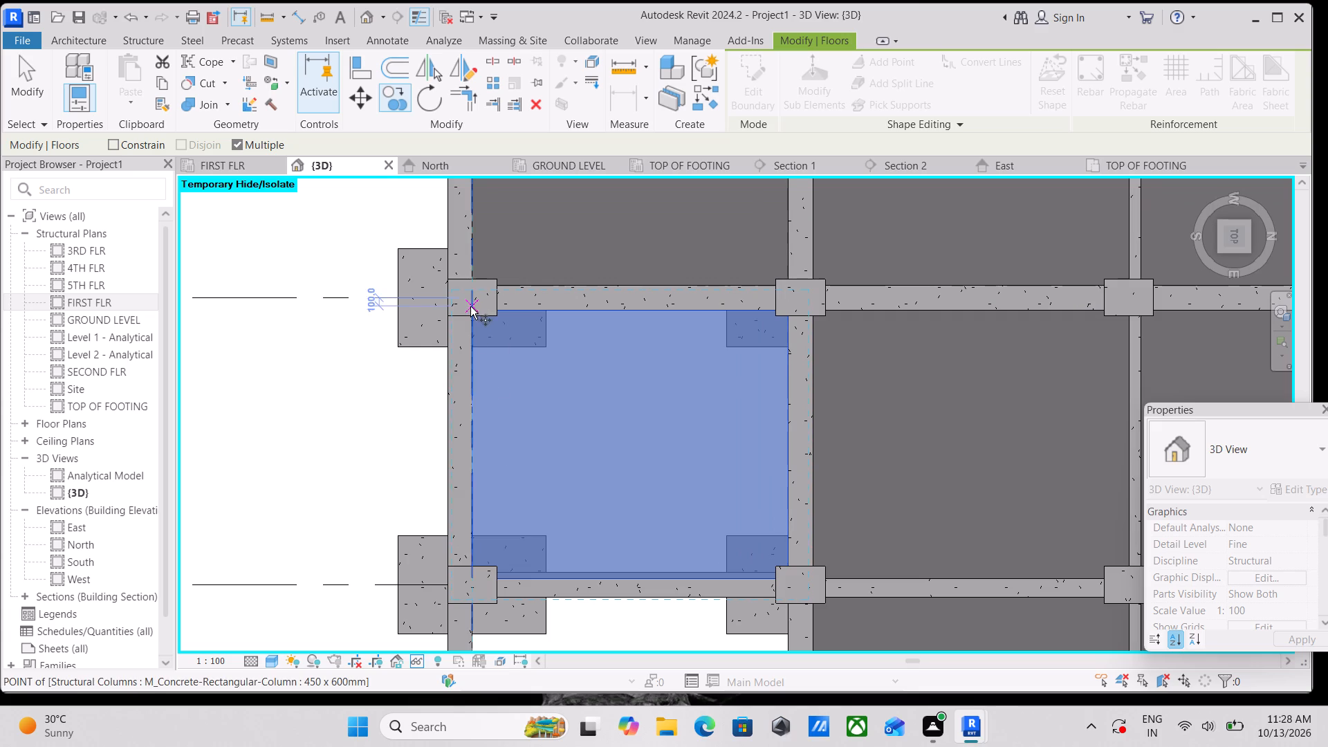
pyautogui.click(475, 299)
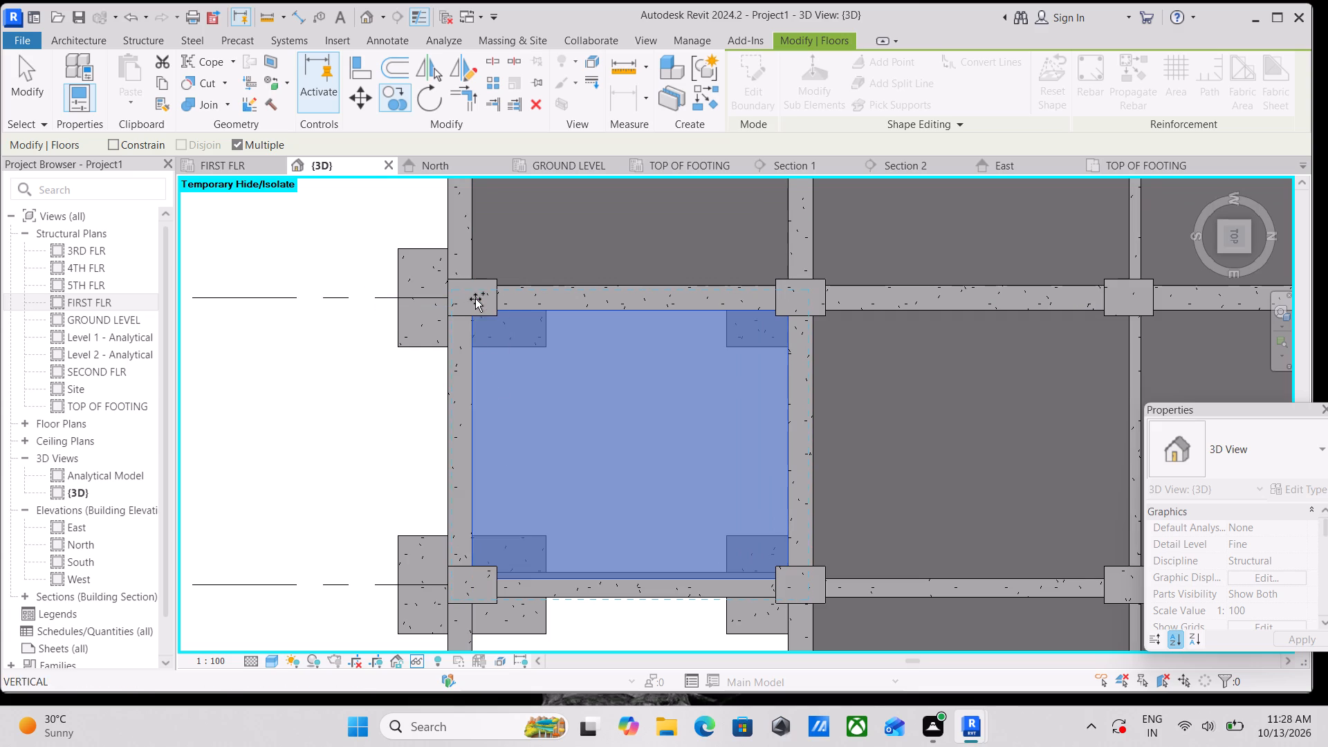
pyautogui.moveTo(453, 553); pyautogui.dragTo(437, 308, button='middle')
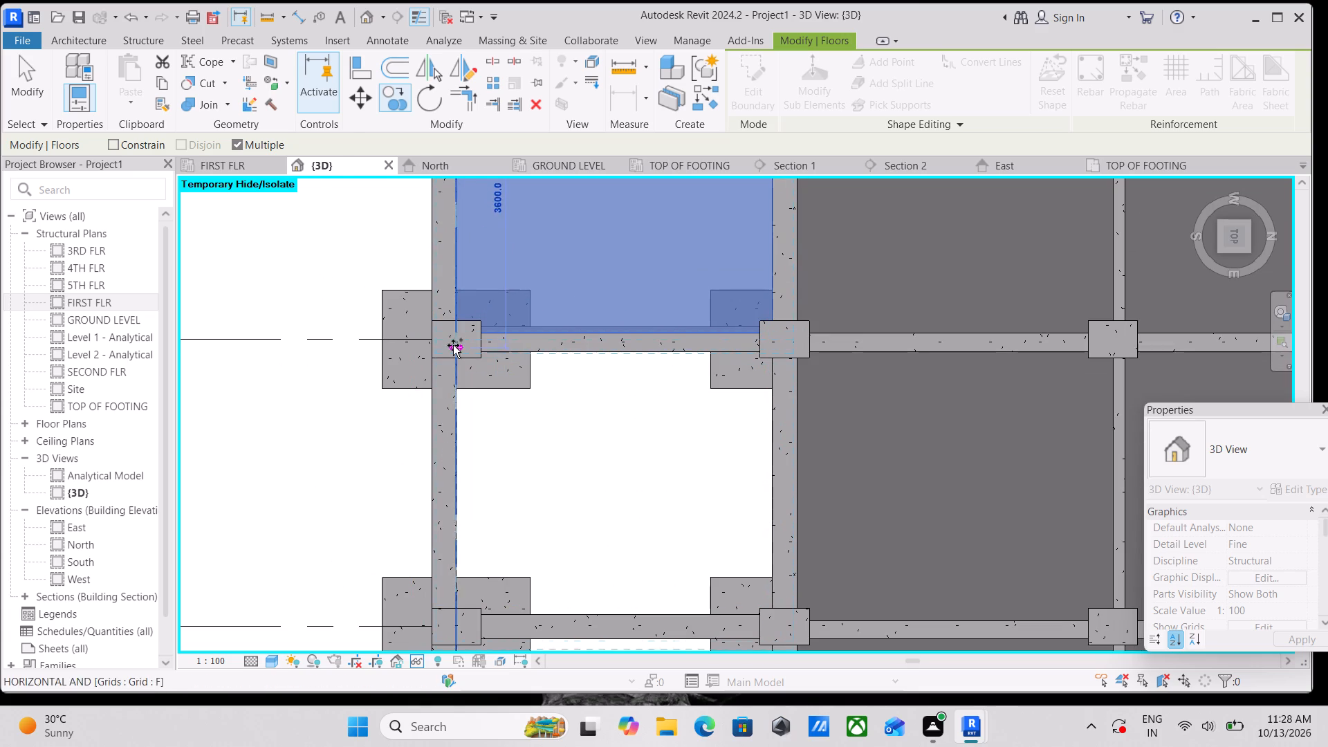
pyautogui.click(453, 342)
# Place further copies of the E-F floor between grids 4 and 5 and between grids 5 and 6, snapping to column centres F-4 and F-5.
pyautogui.scroll(-3, 453, 342)
pyautogui.moveTo(456, 461); pyautogui.dragTo(445, 337, button='middle')
pyautogui.scroll(-1, 445, 337)
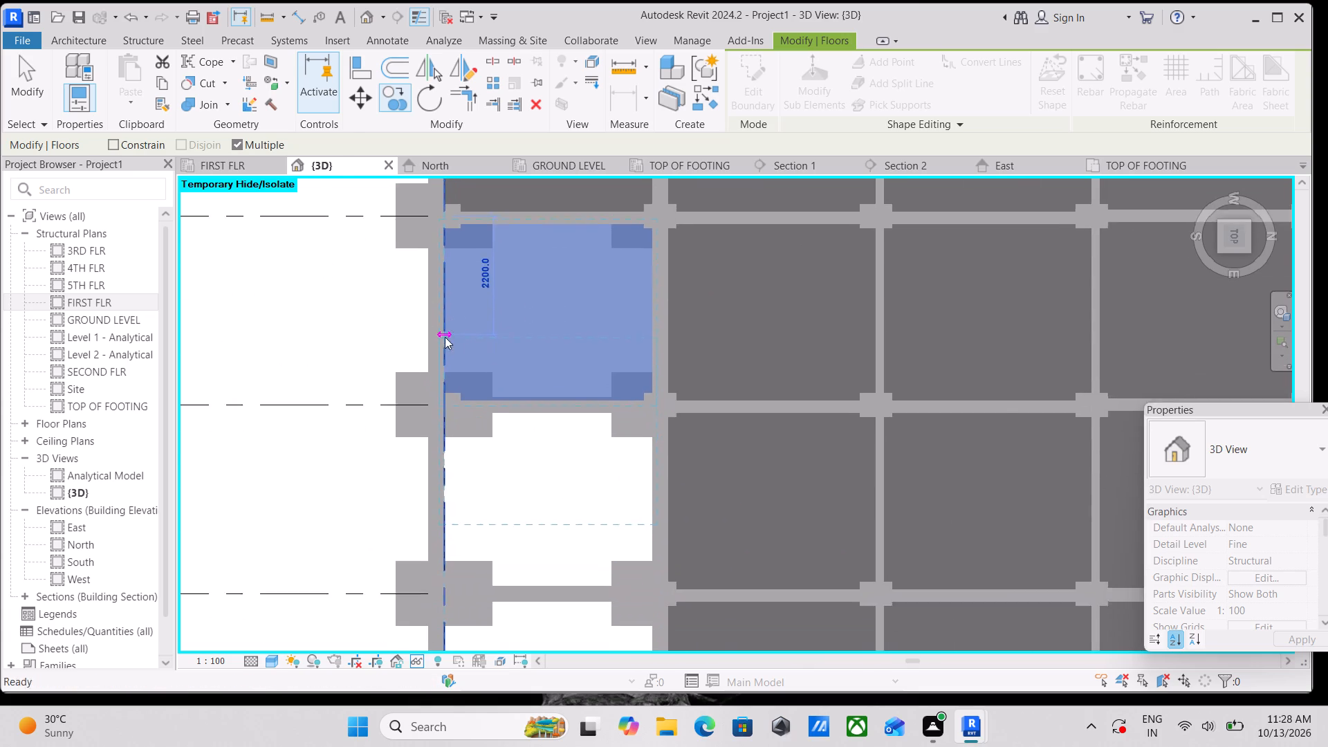
pyautogui.scroll(8, 443, 400)
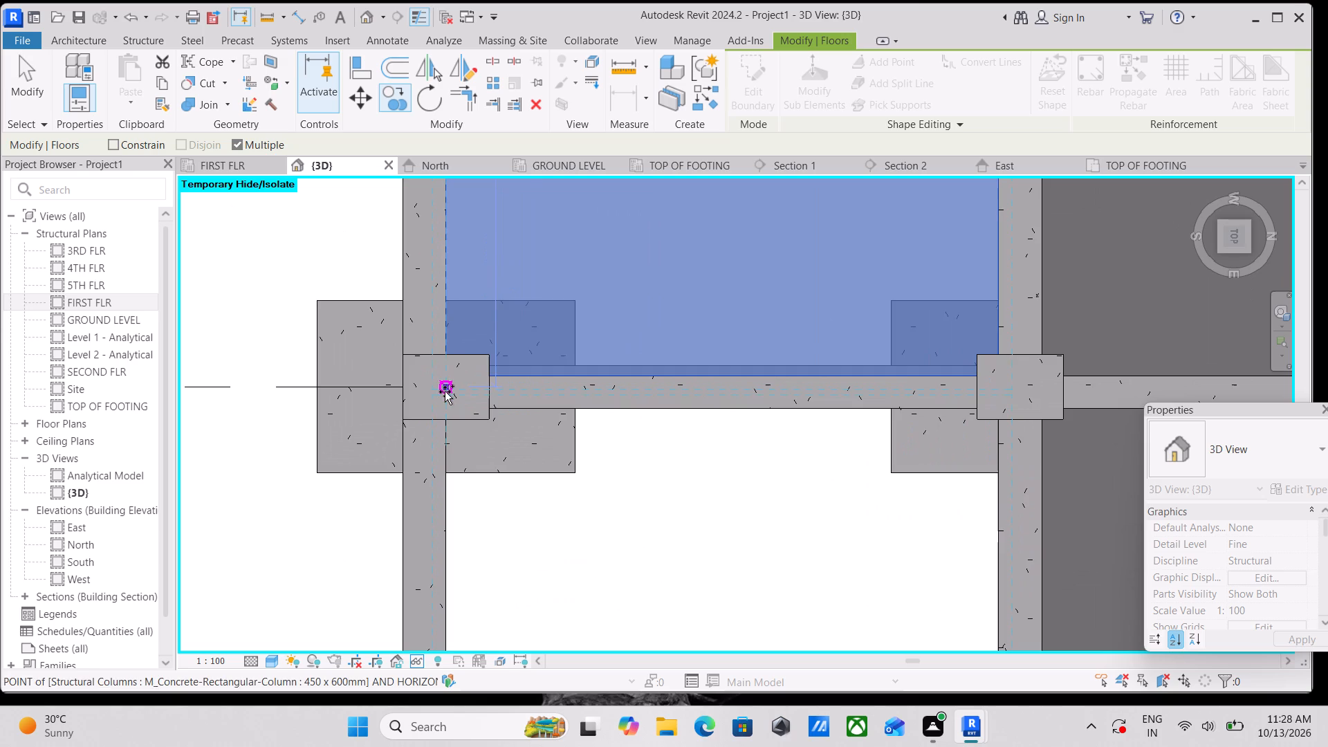
pyautogui.click(445, 391)
pyautogui.scroll(-11, 445, 391)
pyautogui.moveTo(446, 391); pyautogui.dragTo(439, 419, button='middle')
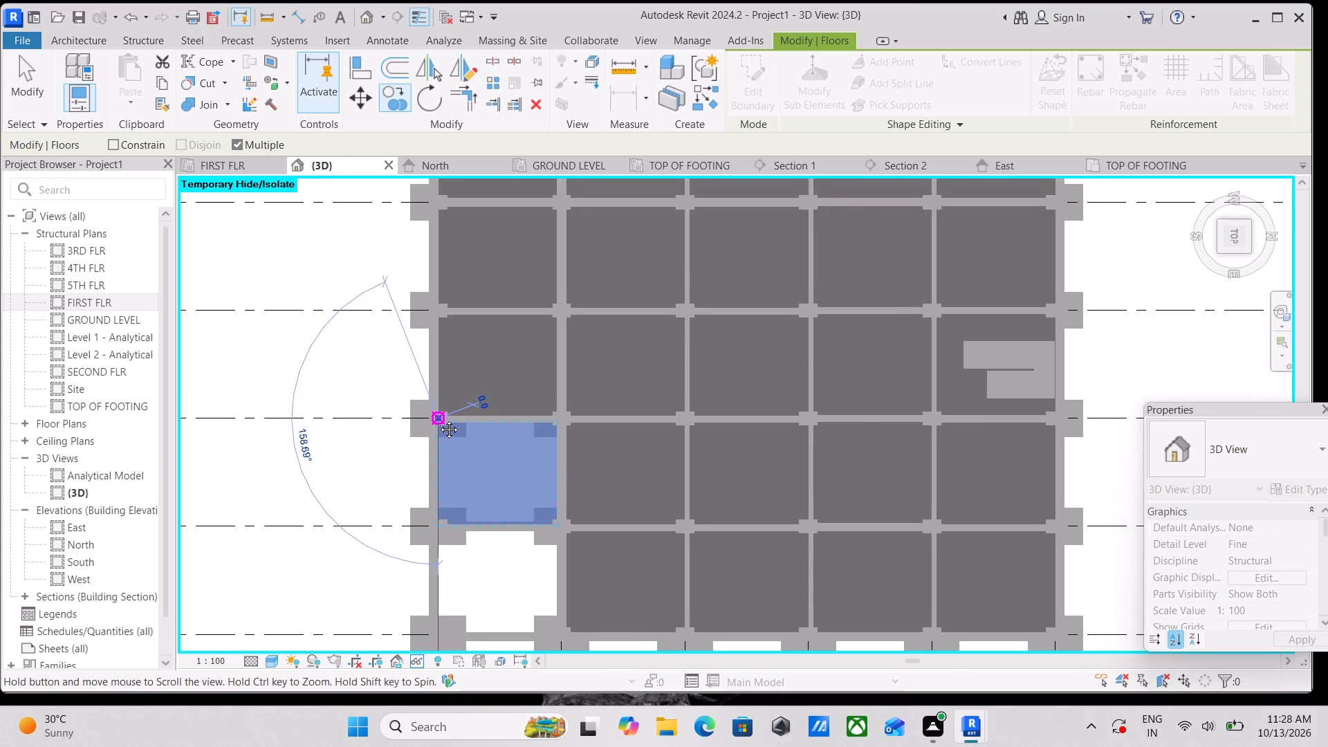
pyautogui.moveTo(439, 419); pyautogui.dragTo(442, 340, button='middle')
pyautogui.scroll(8, 448, 450)
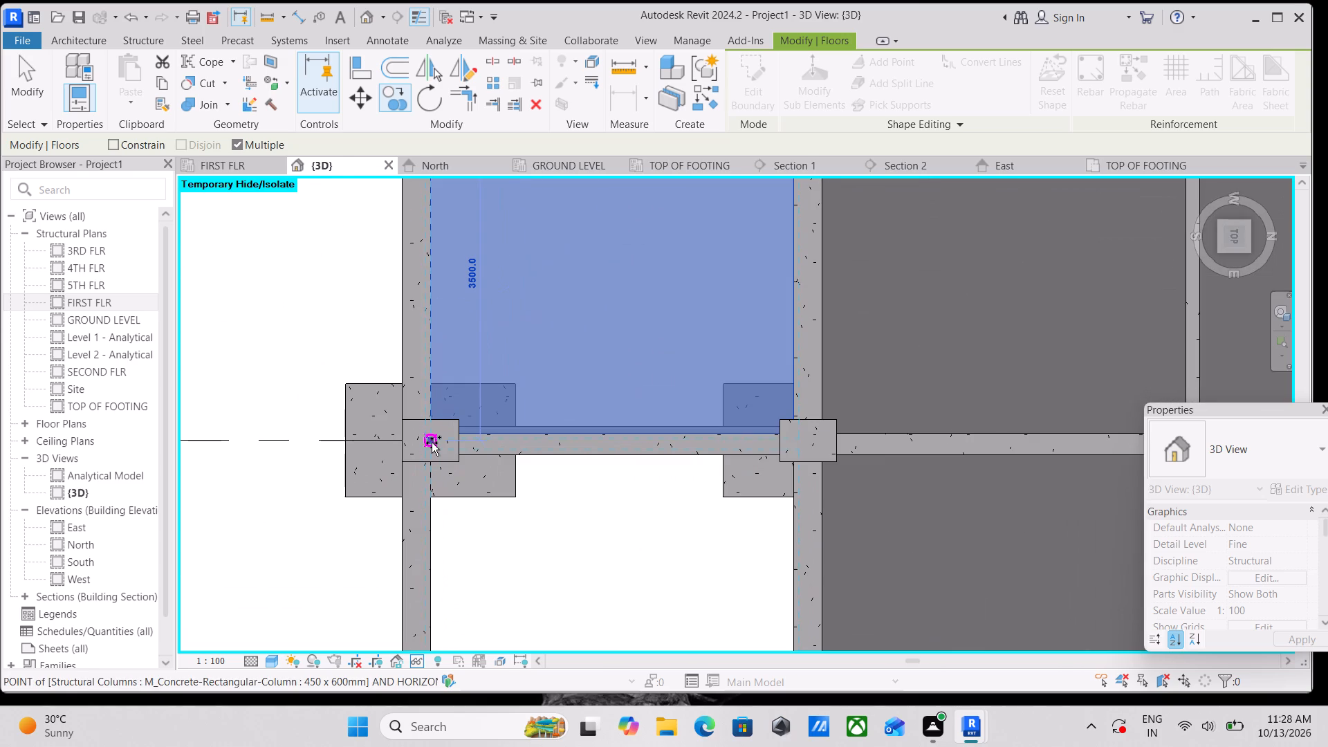
pyautogui.click(432, 443)
pyautogui.scroll(-5, 432, 443)
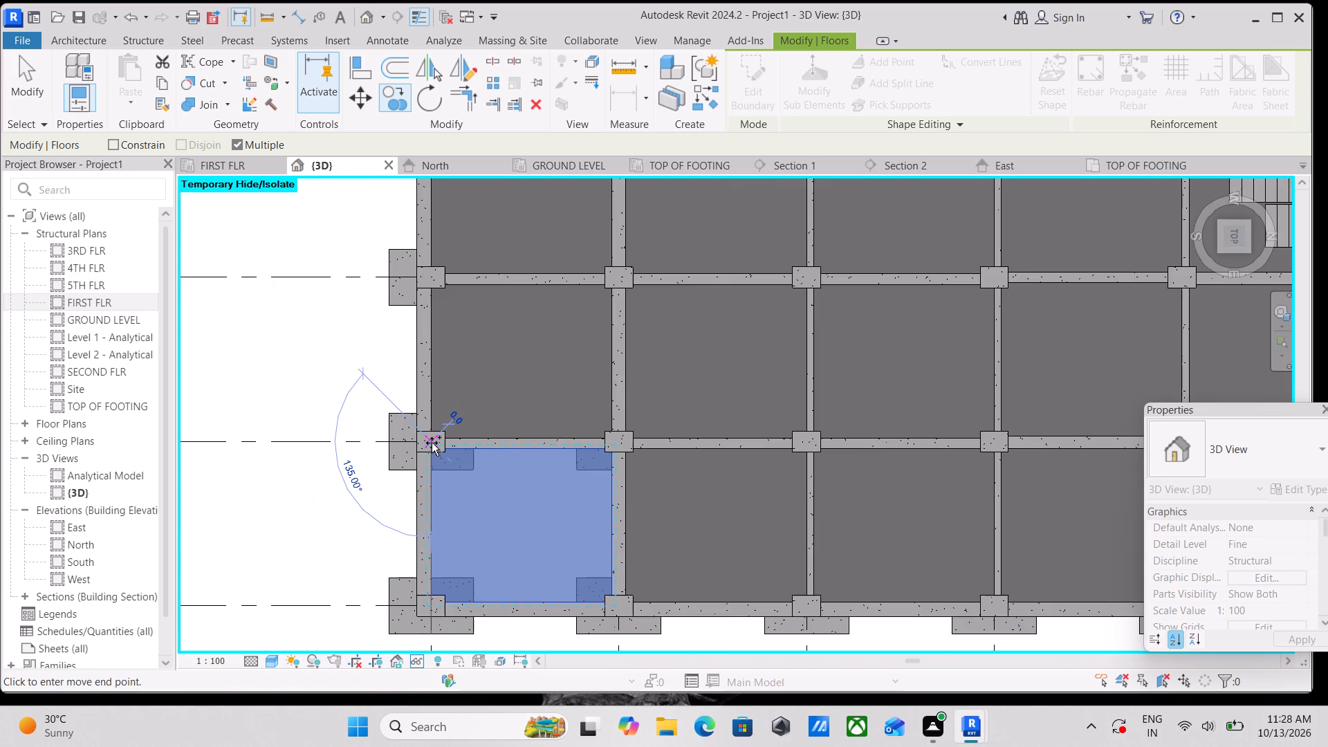
# Finish the floor copying and examine the GROUND LEVEL slabs, beams and columns in 3D from several sides, including corners F-6 and A-1.
pyautogui.press('Escape')
pyautogui.scroll(-4, 432, 443)
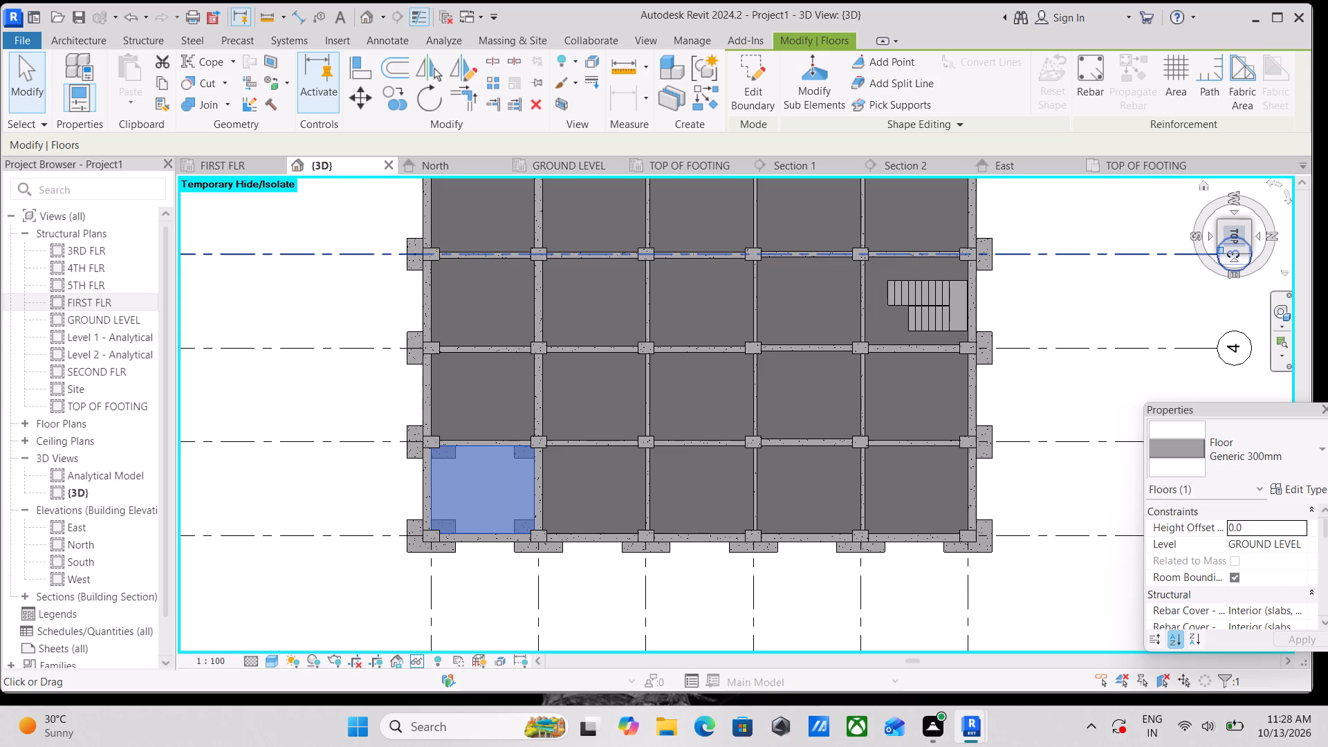
pyautogui.click(1221, 250)
pyautogui.scroll(-6, 925, 446)
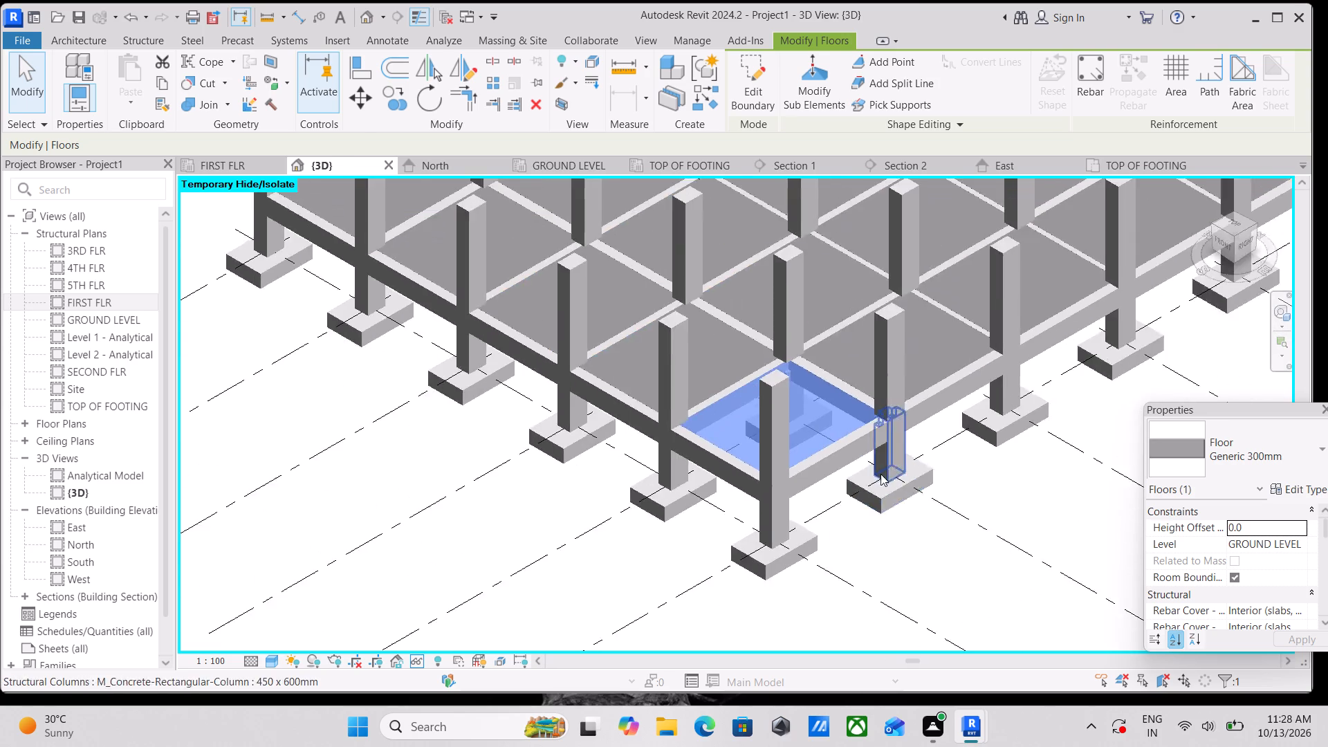
pyautogui.scroll(-4, 880, 474)
pyautogui.moveTo(842, 481); pyautogui.dragTo(659, 573, button='middle')
pyautogui.scroll(1, 627, 585)
pyautogui.press('Escape')
pyautogui.scroll(-2, 710, 504)
pyautogui.moveTo(710, 504); pyautogui.dragTo(535, 571, button='middle')
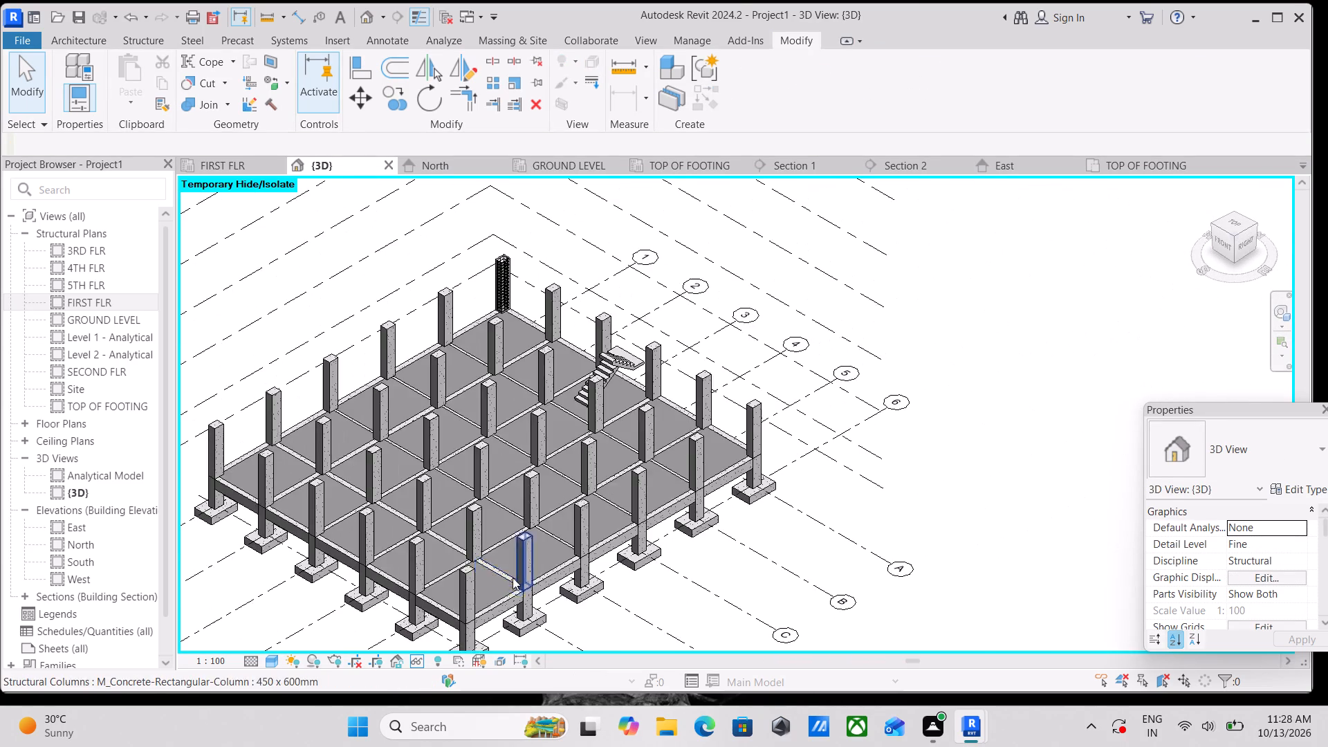
pyautogui.scroll(3, 523, 568)
pyautogui.moveTo(524, 568); pyautogui.dragTo(598, 488, button='middle')
pyautogui.scroll(3, 605, 472)
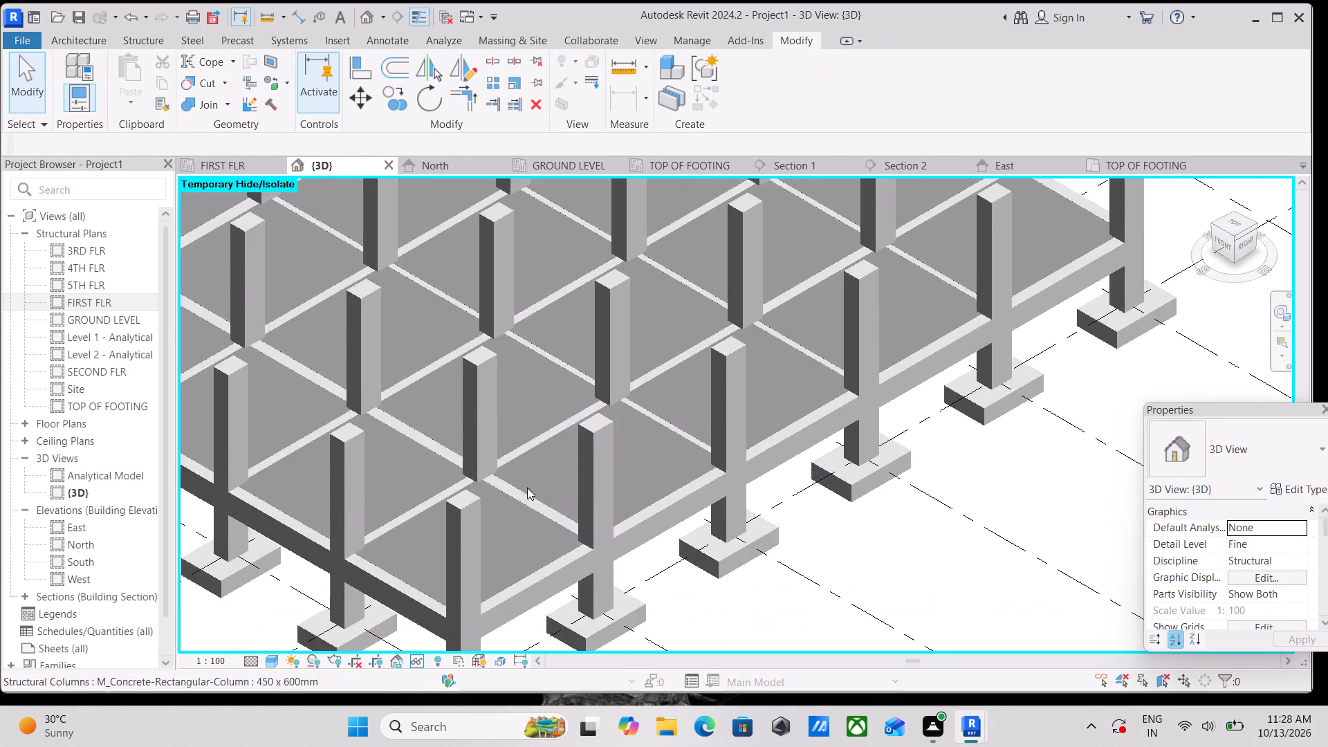
pyautogui.scroll(4, 504, 488)
pyautogui.scroll(-9, 505, 487)
pyautogui.moveTo(524, 519); pyautogui.dragTo(627, 473, button='middle')
pyautogui.scroll(1, 657, 454)
pyautogui.scroll(8, 592, 459)
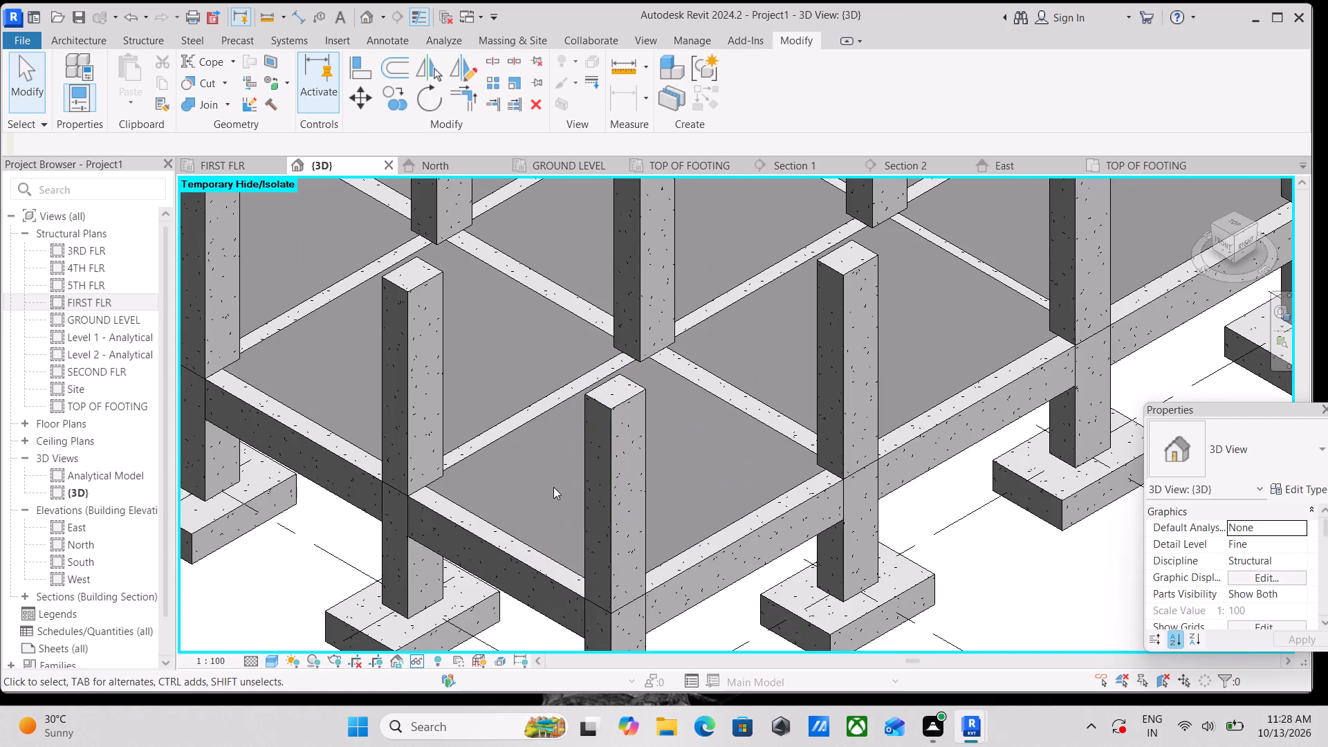
pyautogui.scroll(-3, 565, 481)
pyautogui.scroll(-7, 630, 463)
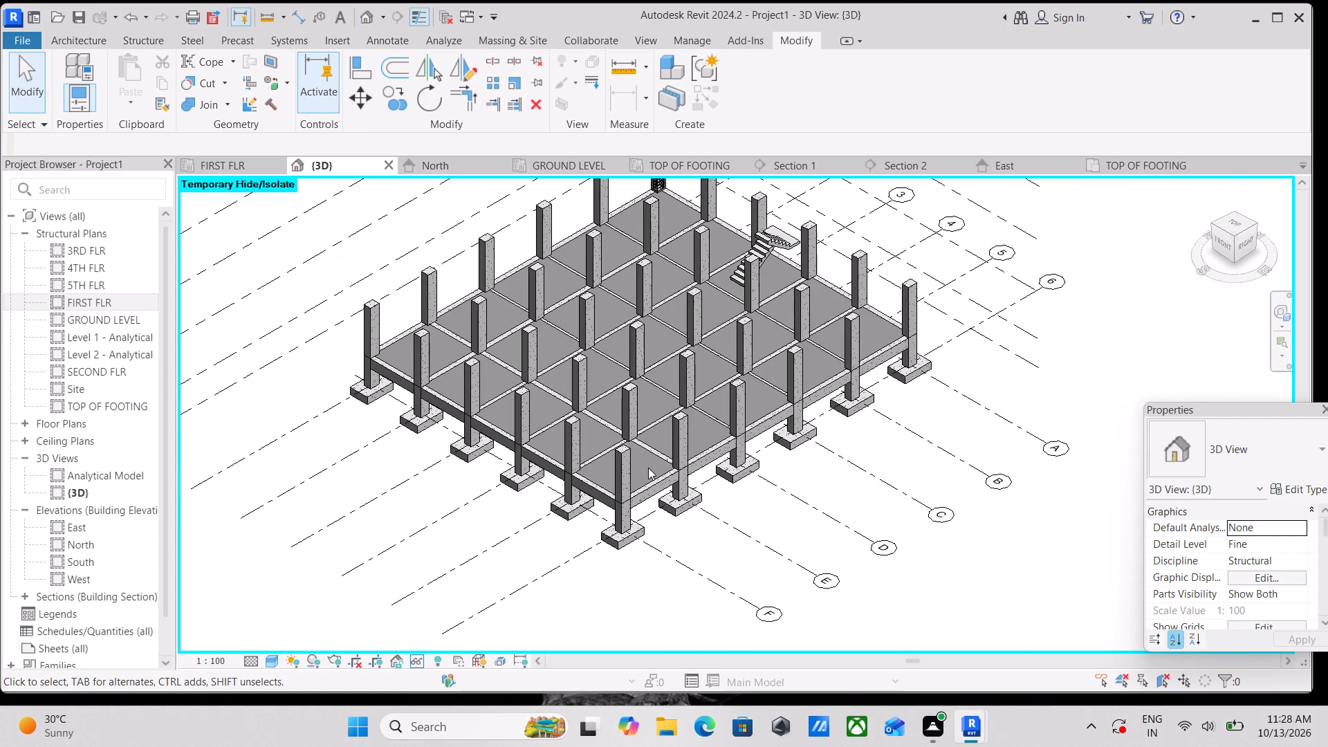
pyautogui.scroll(1, 649, 468)
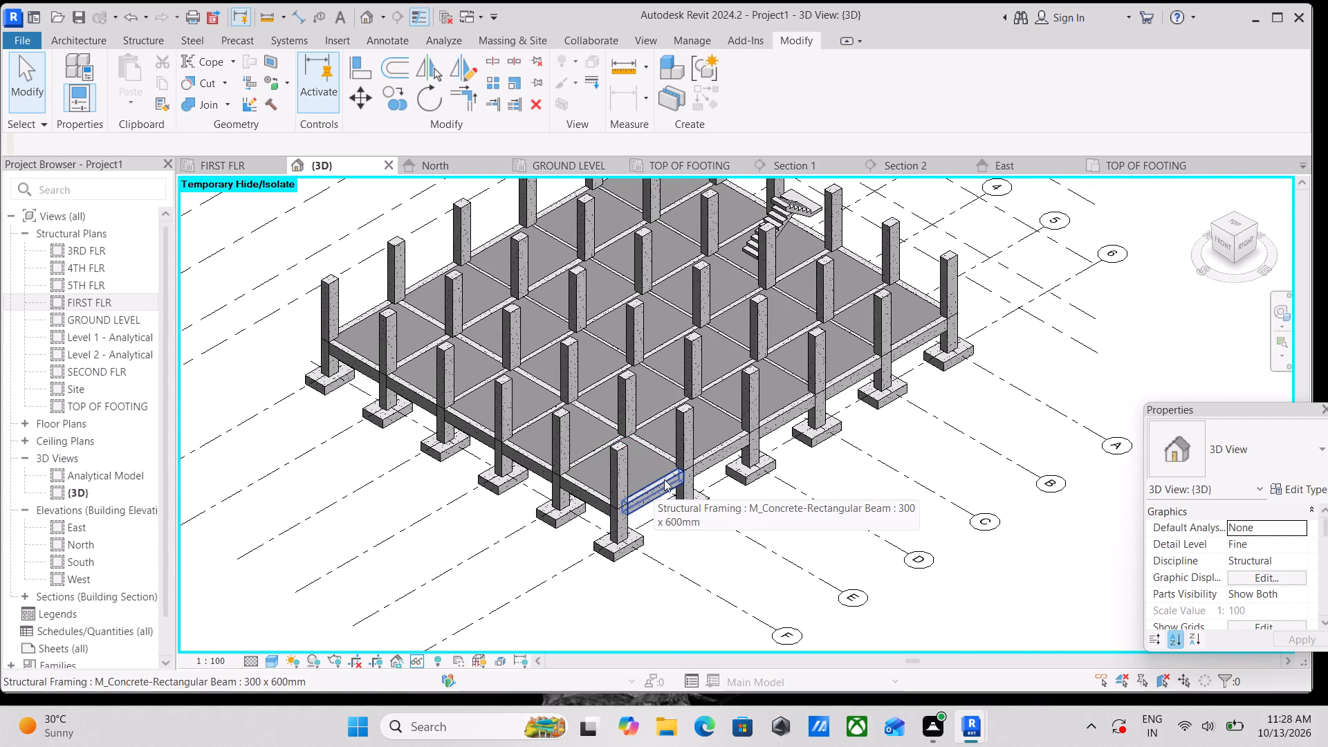
pyautogui.keyDown('shift'); pyautogui.moveTo(661, 485); pyautogui.dragTo(759, 329, button='middle'); pyautogui.keyUp('shift')
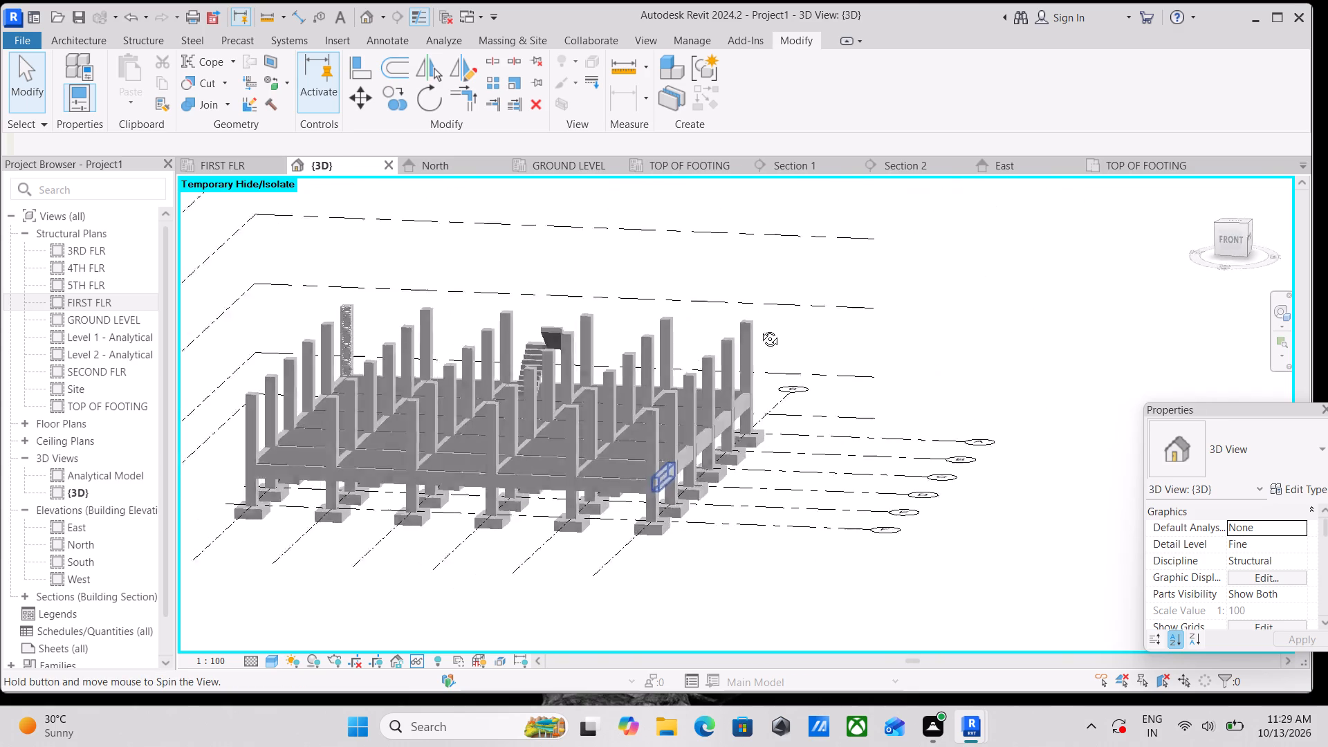
pyautogui.keyDown('shift'); pyautogui.moveTo(759, 329); pyautogui.dragTo(504, 332, button='middle'); pyautogui.keyUp('shift')
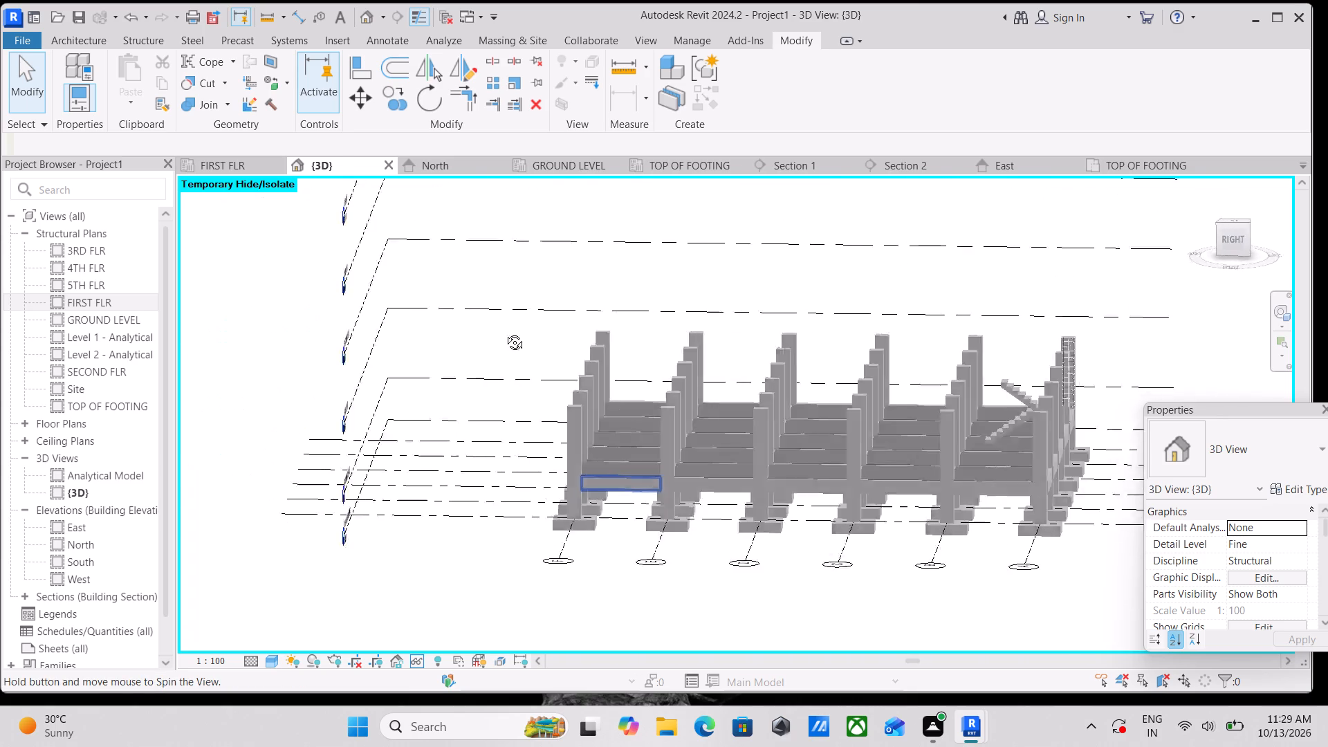
pyautogui.keyDown('shift'); pyautogui.moveTo(504, 332); pyautogui.dragTo(484, 332, button='middle'); pyautogui.keyUp('shift')
pyautogui.keyDown('shift'); pyautogui.moveTo(760, 543); pyautogui.dragTo(807, 485, button='middle'); pyautogui.keyUp('shift')
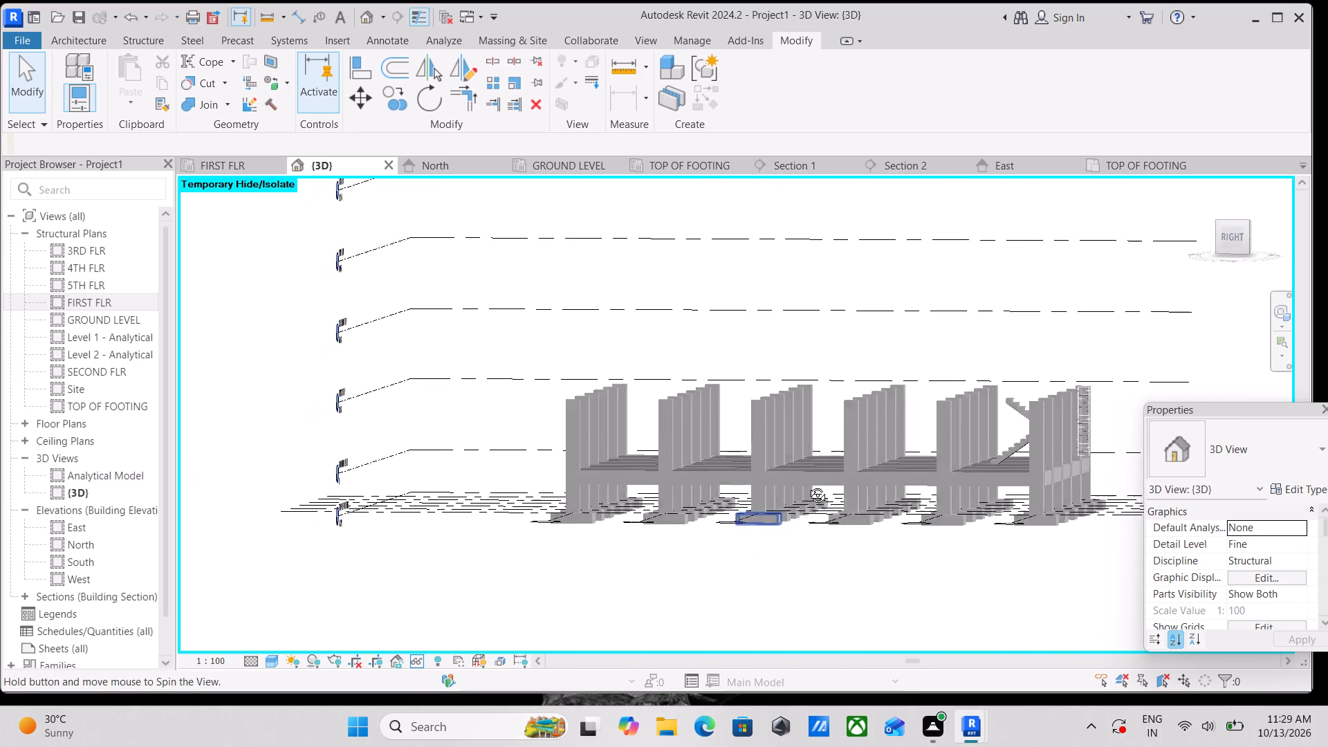
pyautogui.keyDown('shift'); pyautogui.moveTo(807, 485); pyautogui.dragTo(777, 632, button='middle'); pyautogui.keyUp('shift')
pyautogui.scroll(3, 787, 541)
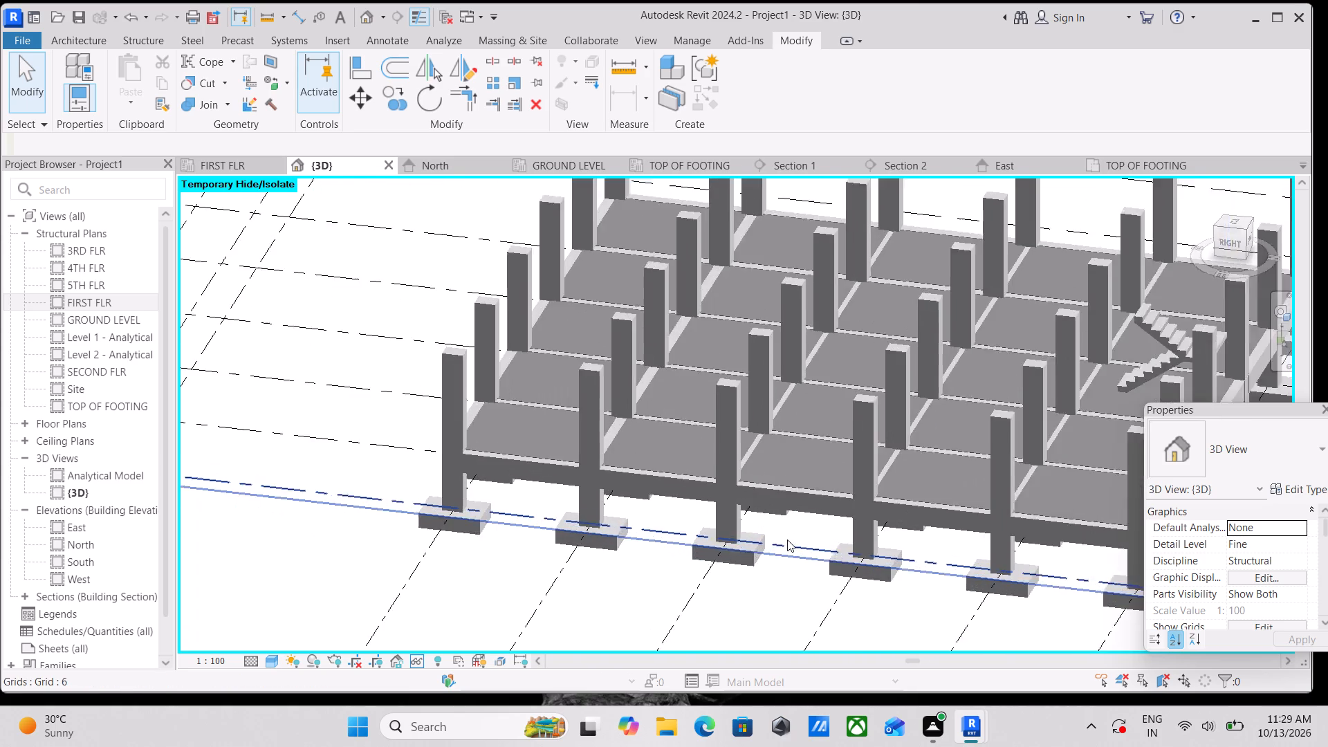
pyautogui.scroll(1, 787, 539)
pyautogui.scroll(-3, 787, 539)
pyautogui.scroll(3, 697, 499)
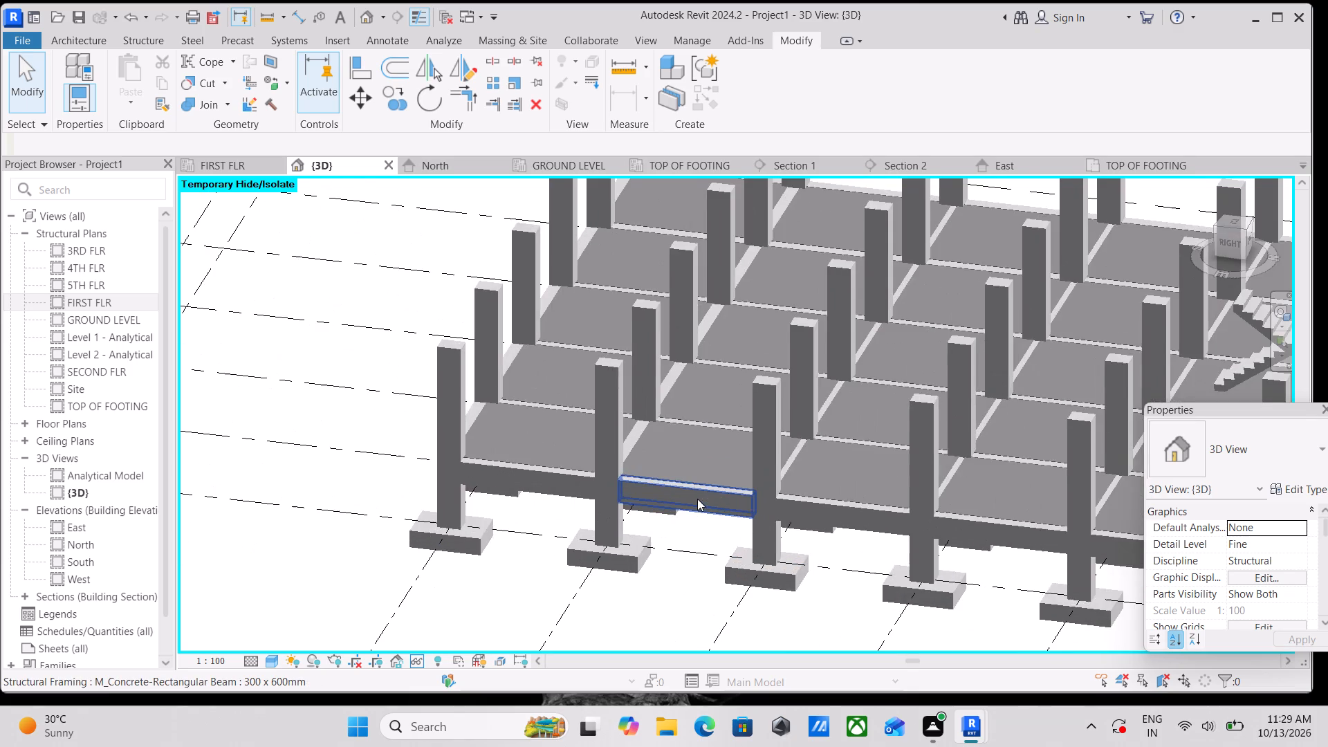
pyautogui.scroll(-3, 649, 504)
pyautogui.keyDown('shift'); pyautogui.moveTo(645, 504); pyautogui.dragTo(864, 480, button='middle'); pyautogui.keyUp('shift')
pyautogui.keyDown('shift'); pyautogui.moveTo(864, 480); pyautogui.dragTo(641, 532, button='middle'); pyautogui.keyUp('shift')
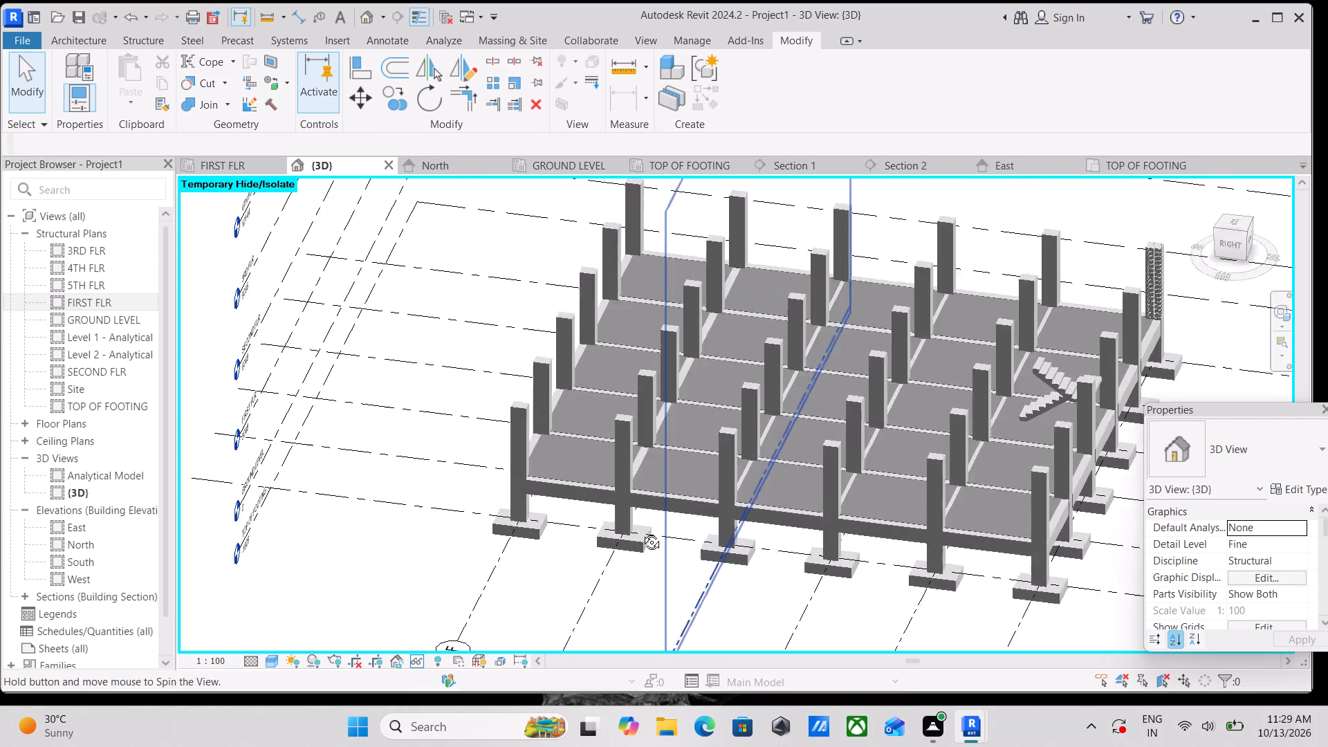
pyautogui.keyDown('shift'); pyautogui.moveTo(641, 532); pyautogui.dragTo(638, 532, button='middle'); pyautogui.keyUp('shift')
pyautogui.keyDown('shift'); pyautogui.moveTo(963, 517); pyautogui.dragTo(657, 522, button='middle'); pyautogui.keyUp('shift')
pyautogui.scroll(-1, 632, 520)
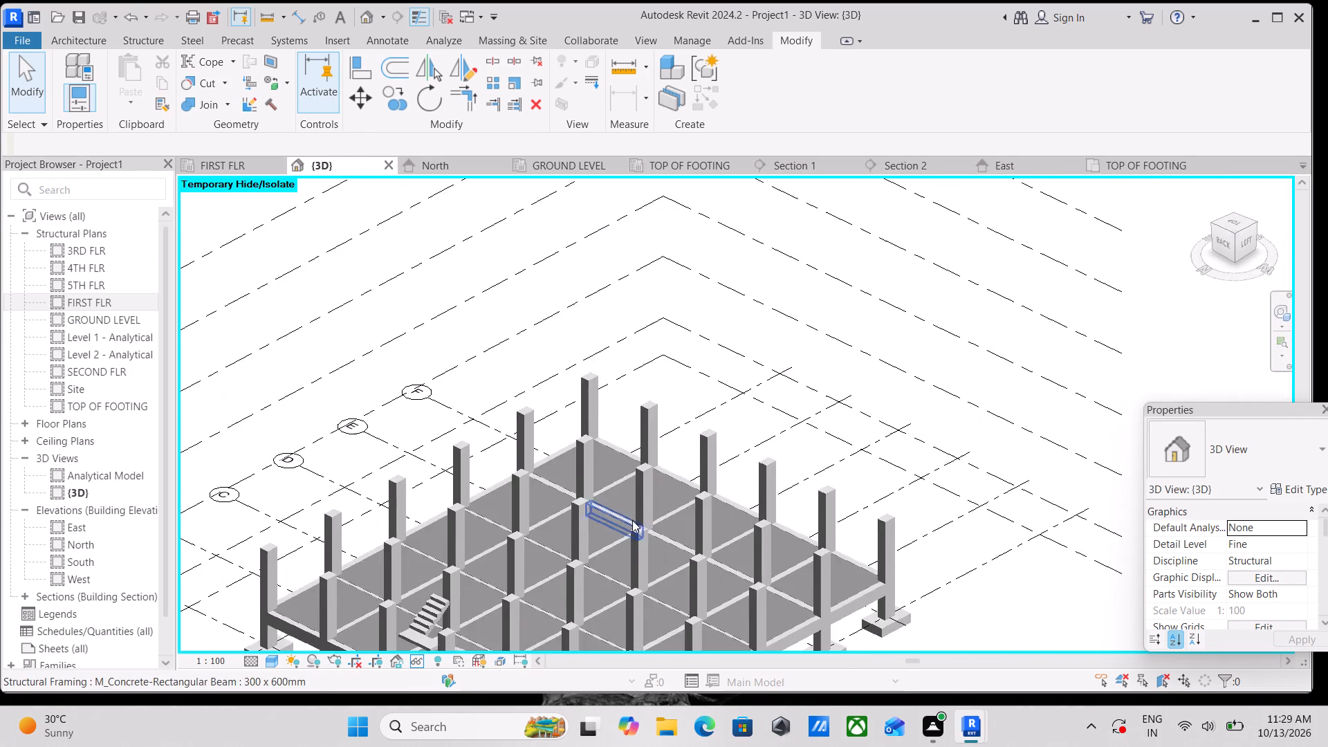
pyautogui.moveTo(629, 510); pyautogui.dragTo(642, 313, button='middle')
pyautogui.scroll(11, 614, 571)
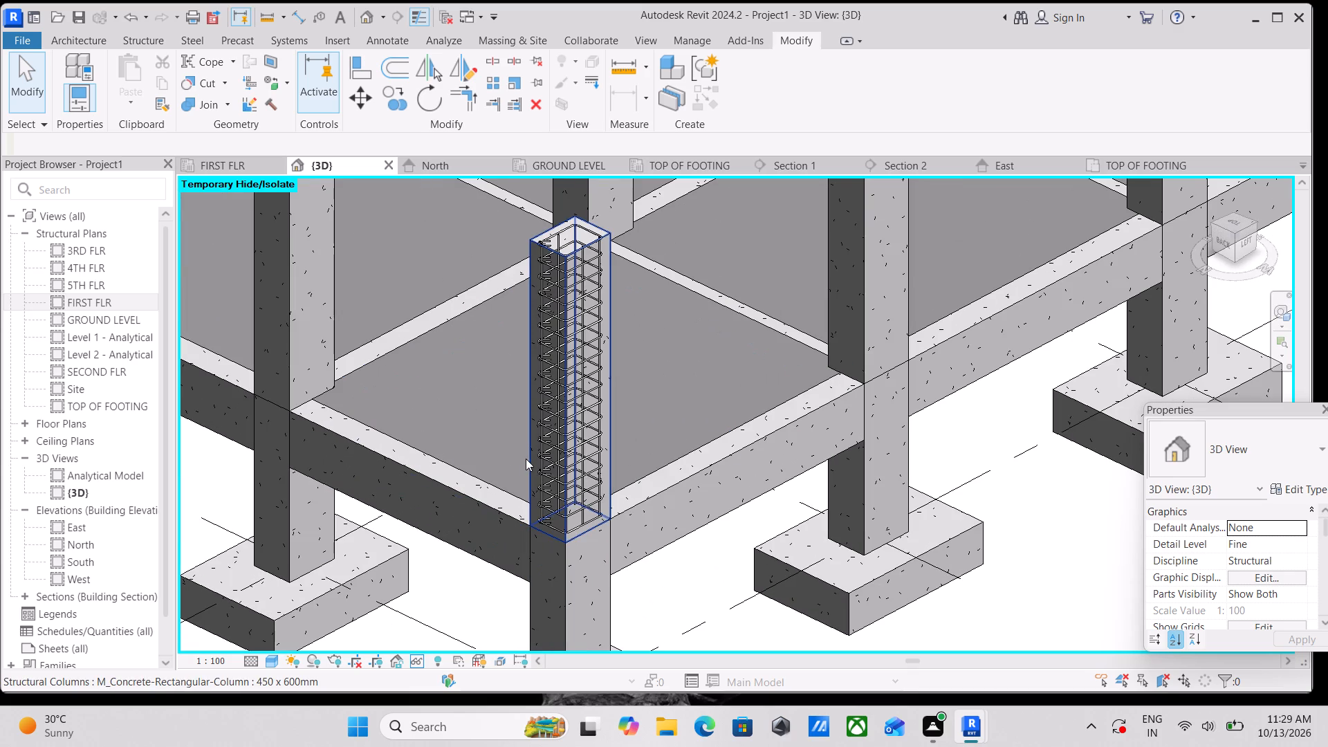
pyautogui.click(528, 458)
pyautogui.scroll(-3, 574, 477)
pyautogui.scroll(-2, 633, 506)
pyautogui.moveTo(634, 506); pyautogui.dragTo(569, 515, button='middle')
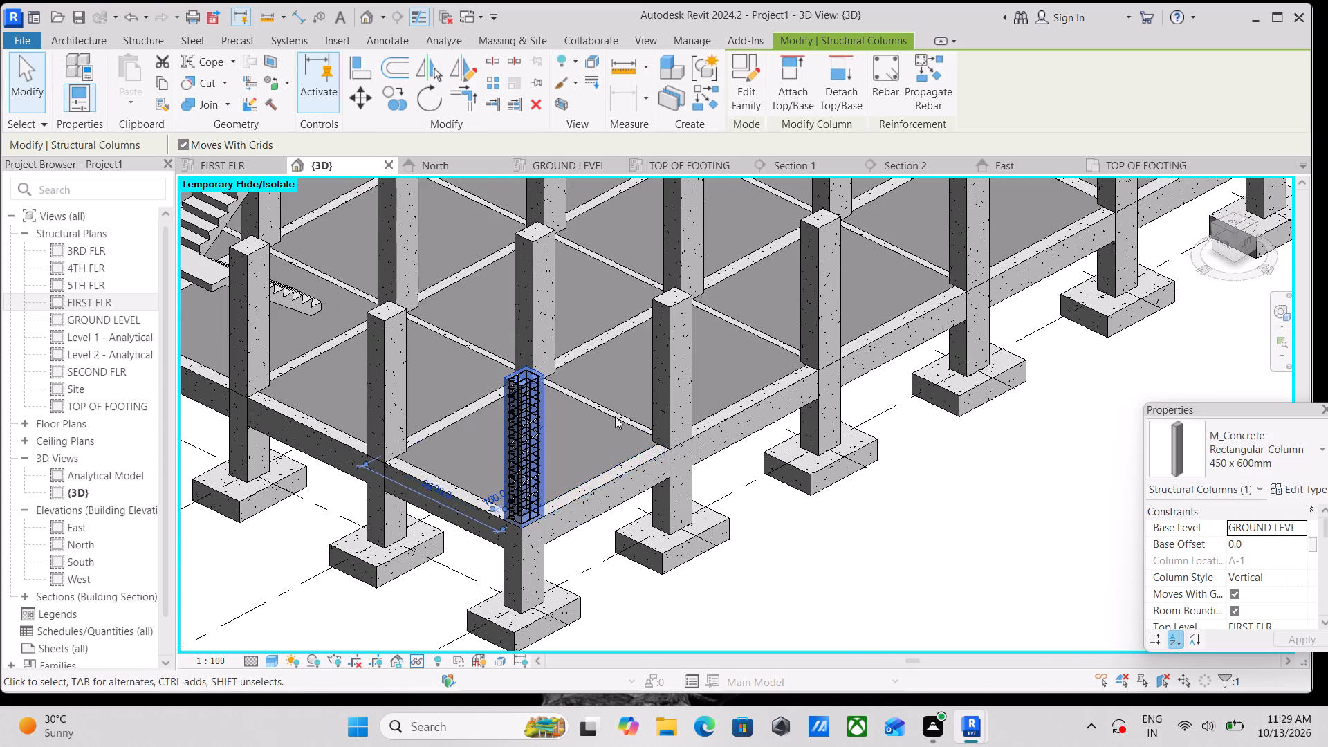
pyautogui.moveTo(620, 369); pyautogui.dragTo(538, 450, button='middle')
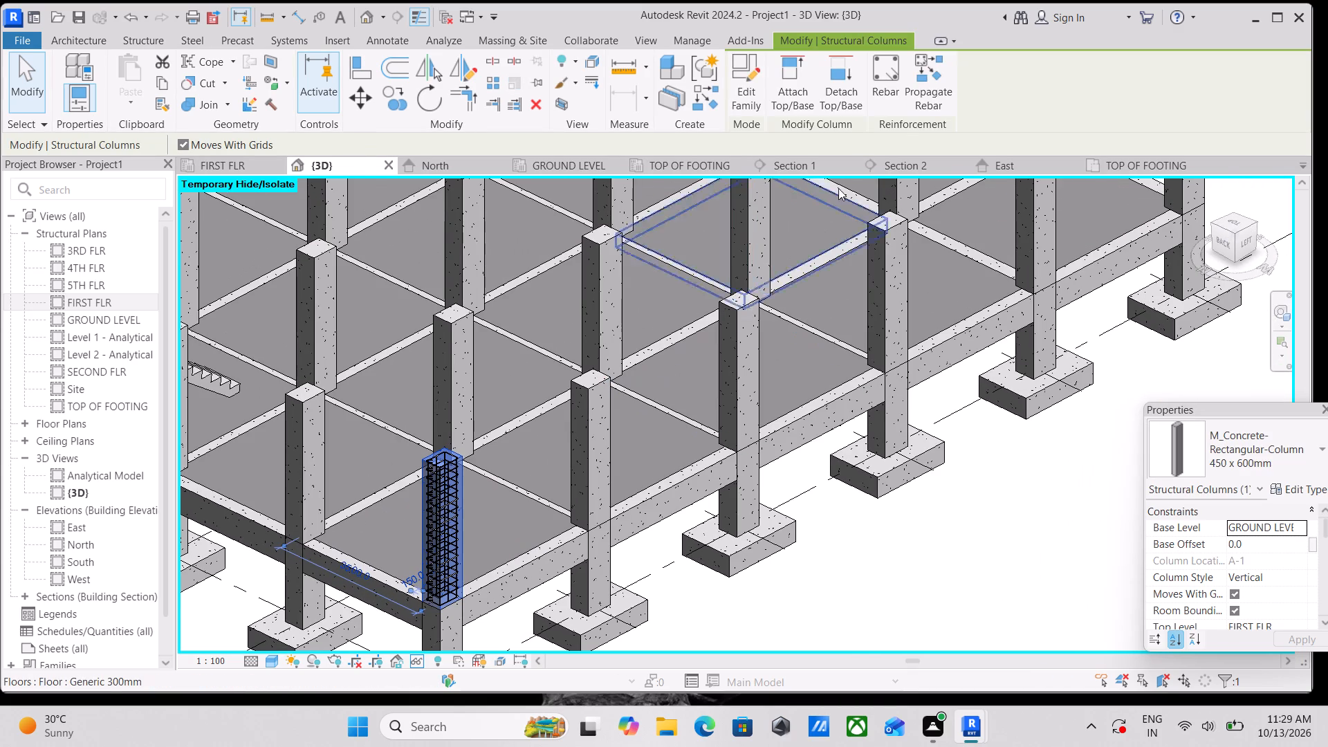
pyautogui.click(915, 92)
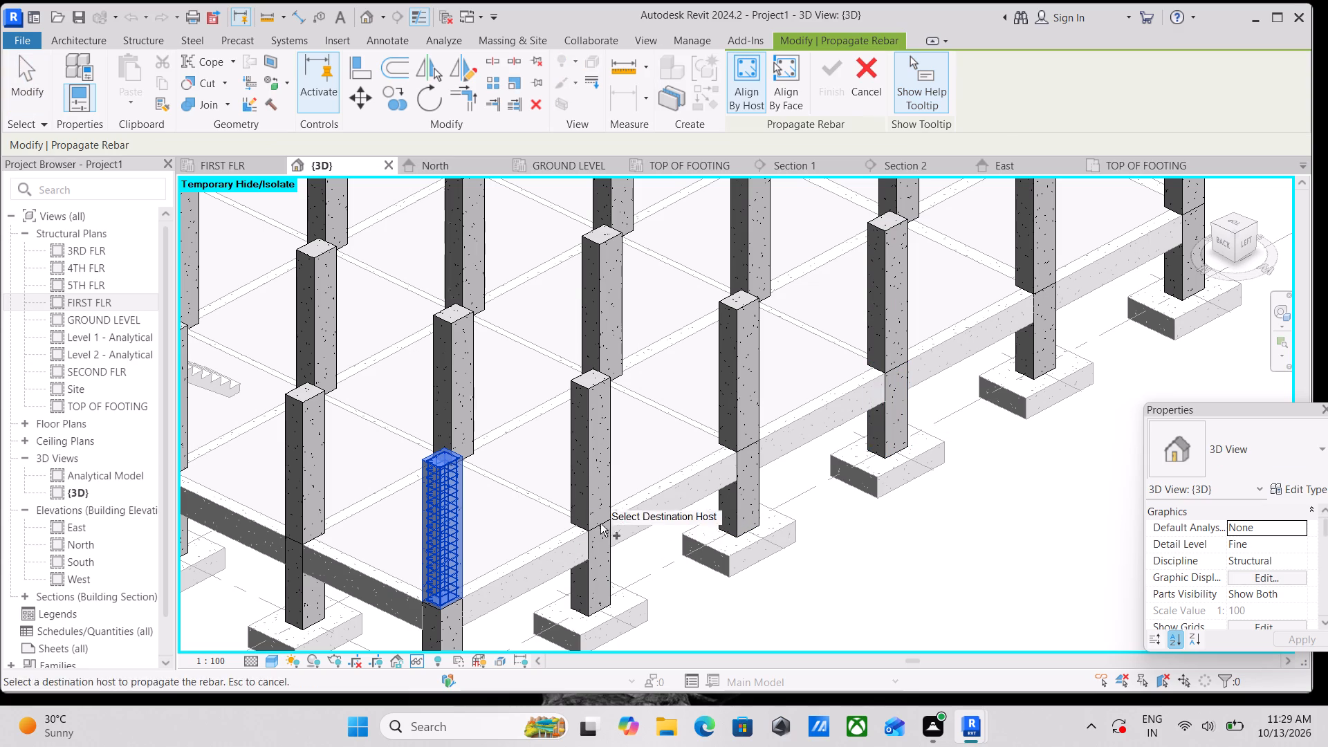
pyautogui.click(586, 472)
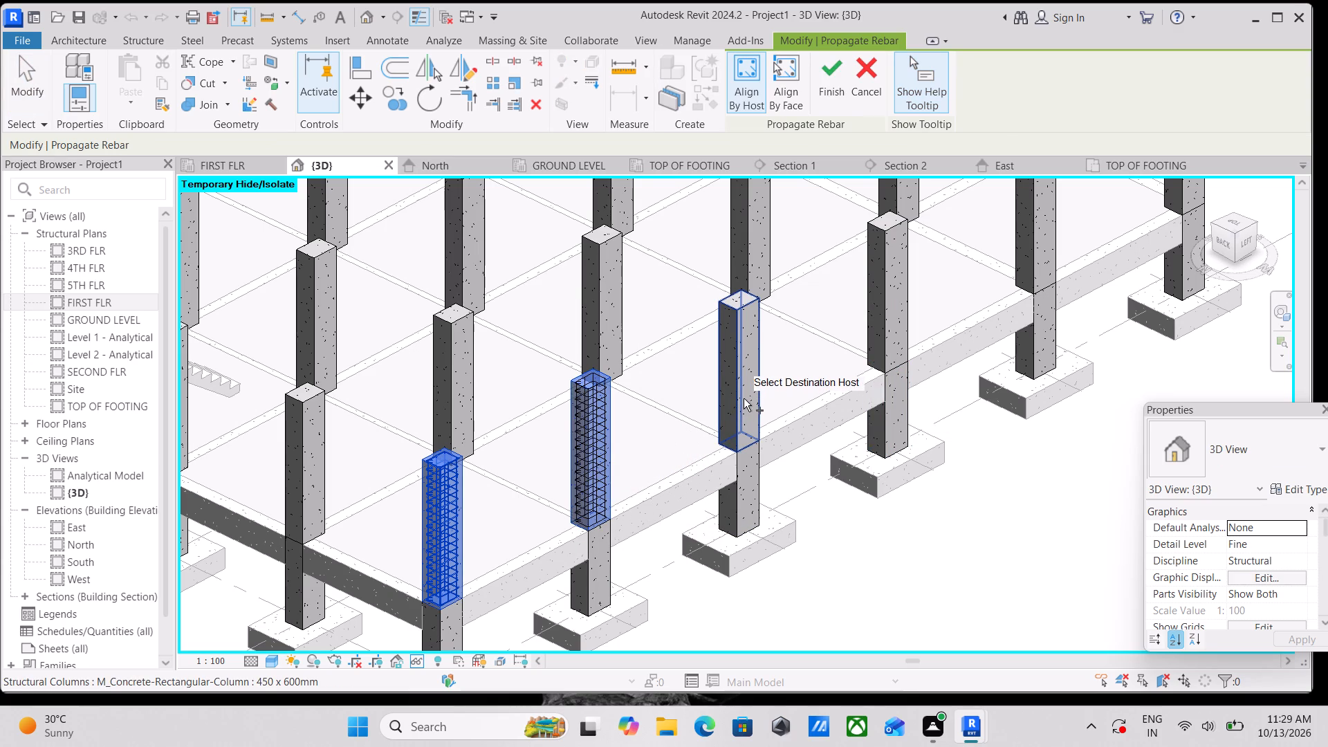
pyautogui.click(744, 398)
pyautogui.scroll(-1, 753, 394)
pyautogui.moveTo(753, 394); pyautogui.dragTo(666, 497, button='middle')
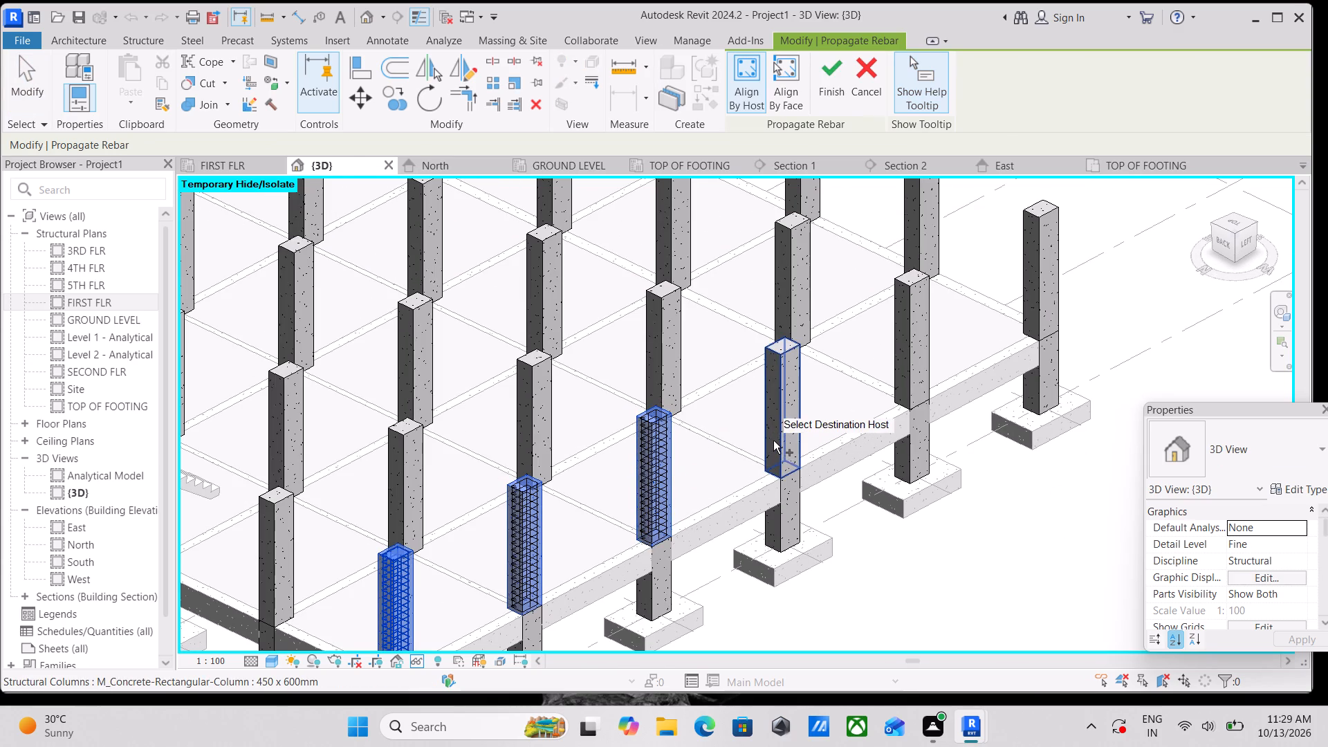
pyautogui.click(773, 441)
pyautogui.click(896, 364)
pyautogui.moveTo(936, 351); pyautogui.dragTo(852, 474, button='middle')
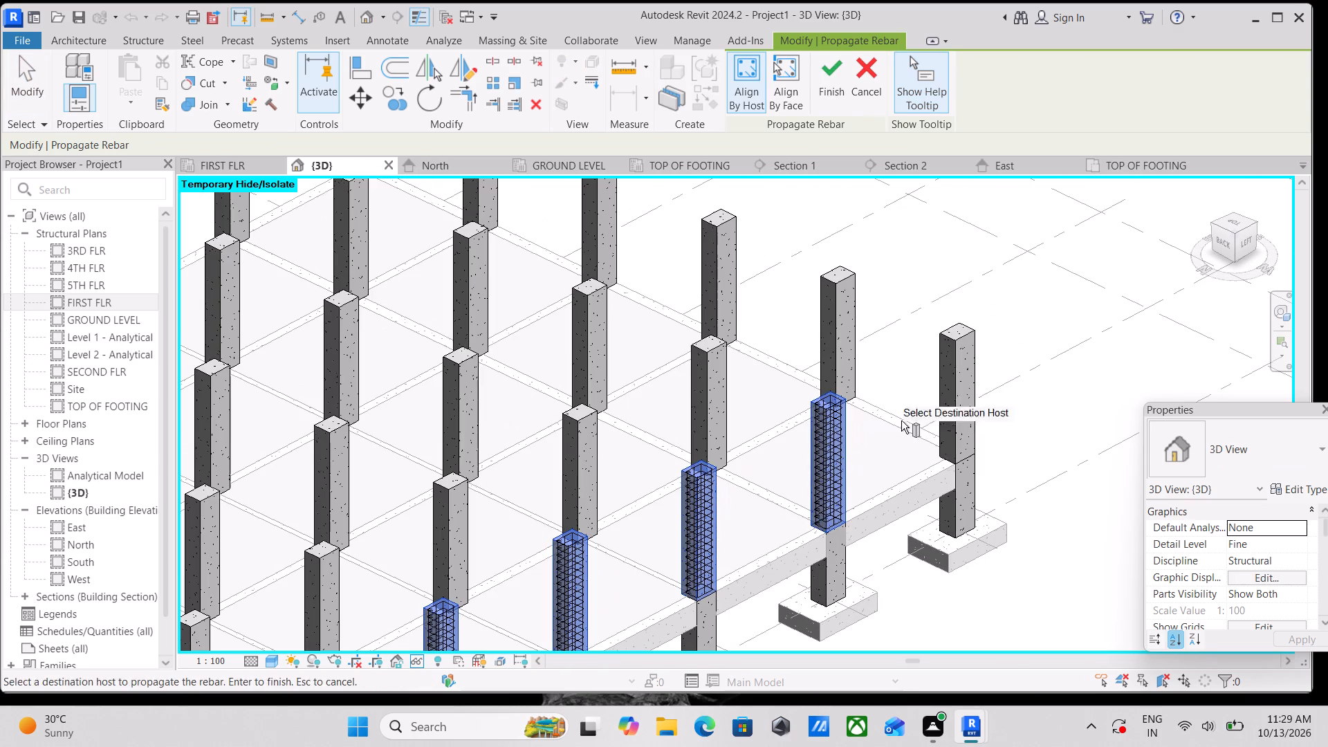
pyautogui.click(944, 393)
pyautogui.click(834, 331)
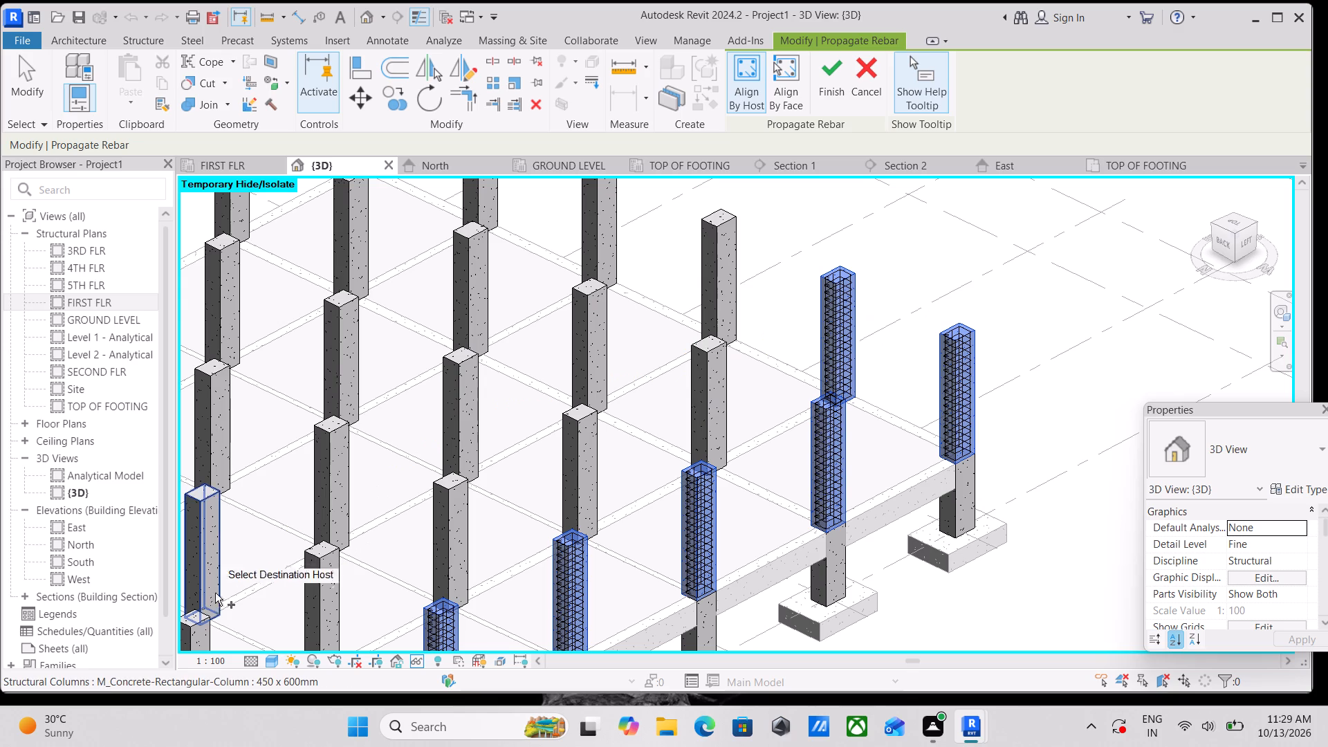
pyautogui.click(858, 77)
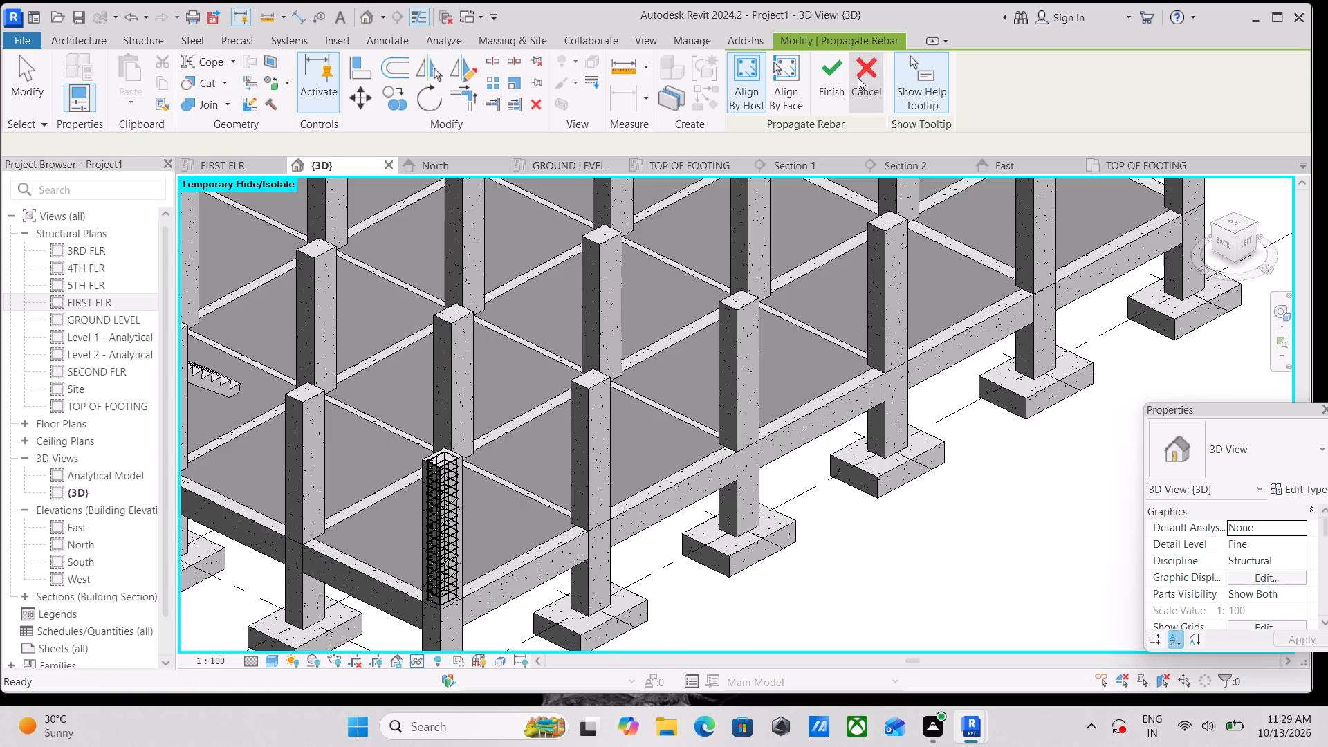
# Copy all 300 x 600mm concrete beams of the GROUND LEVEL and paste them aligned to the FIRST FLR level.
pyautogui.scroll(-3, 703, 536)
pyautogui.click(685, 519)
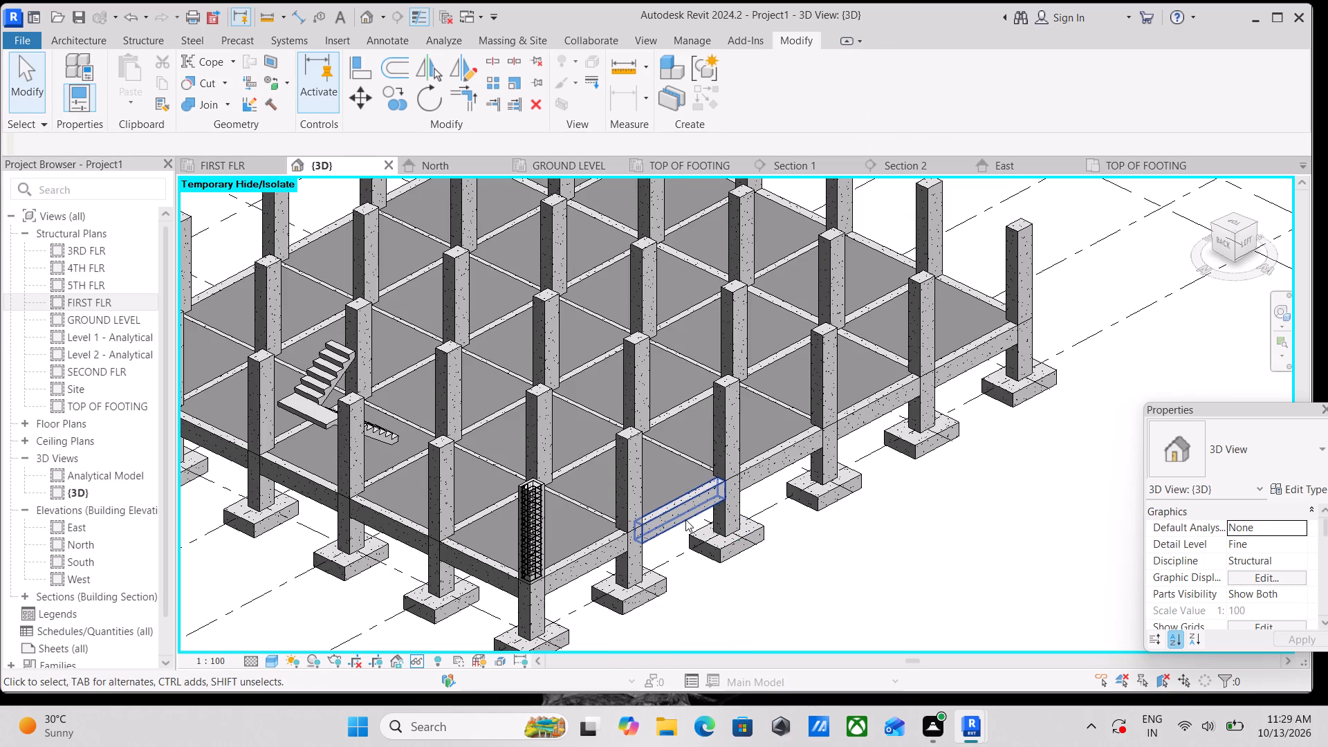
pyautogui.write('sa')
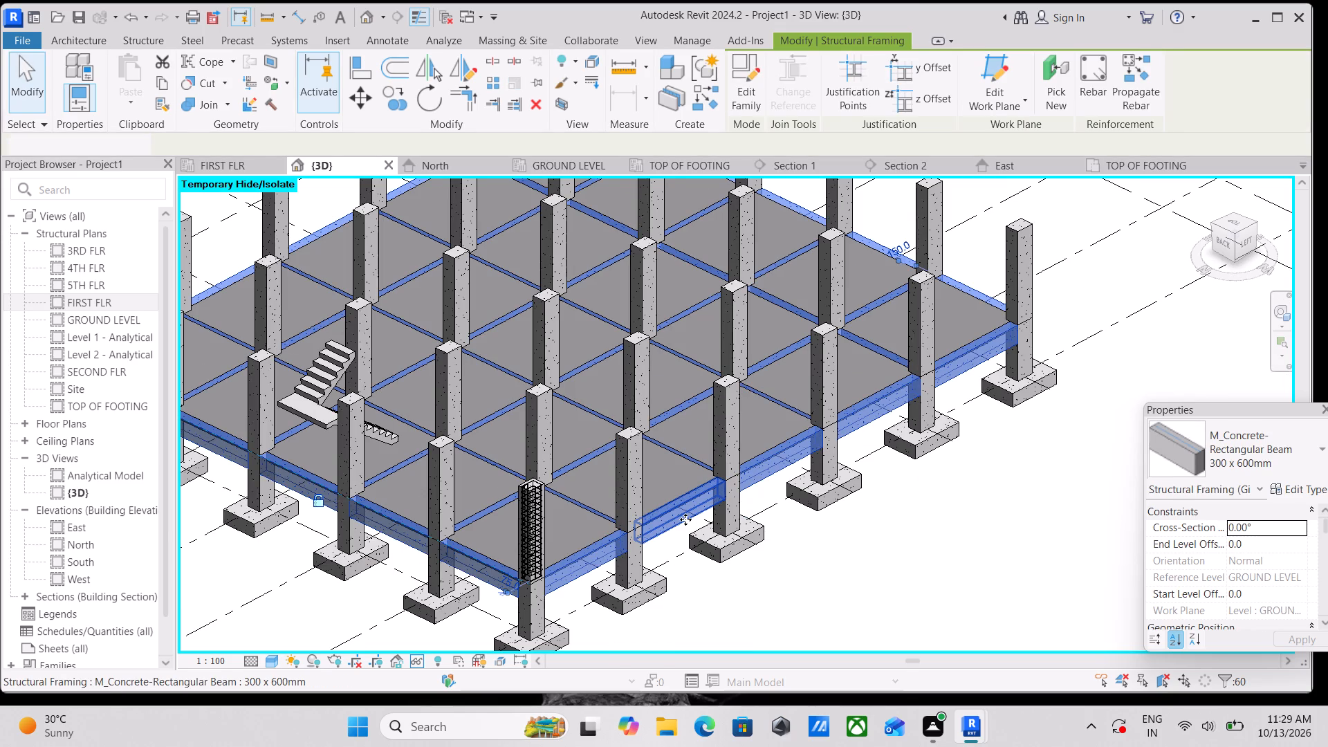
pyautogui.scroll(-4, 685, 519)
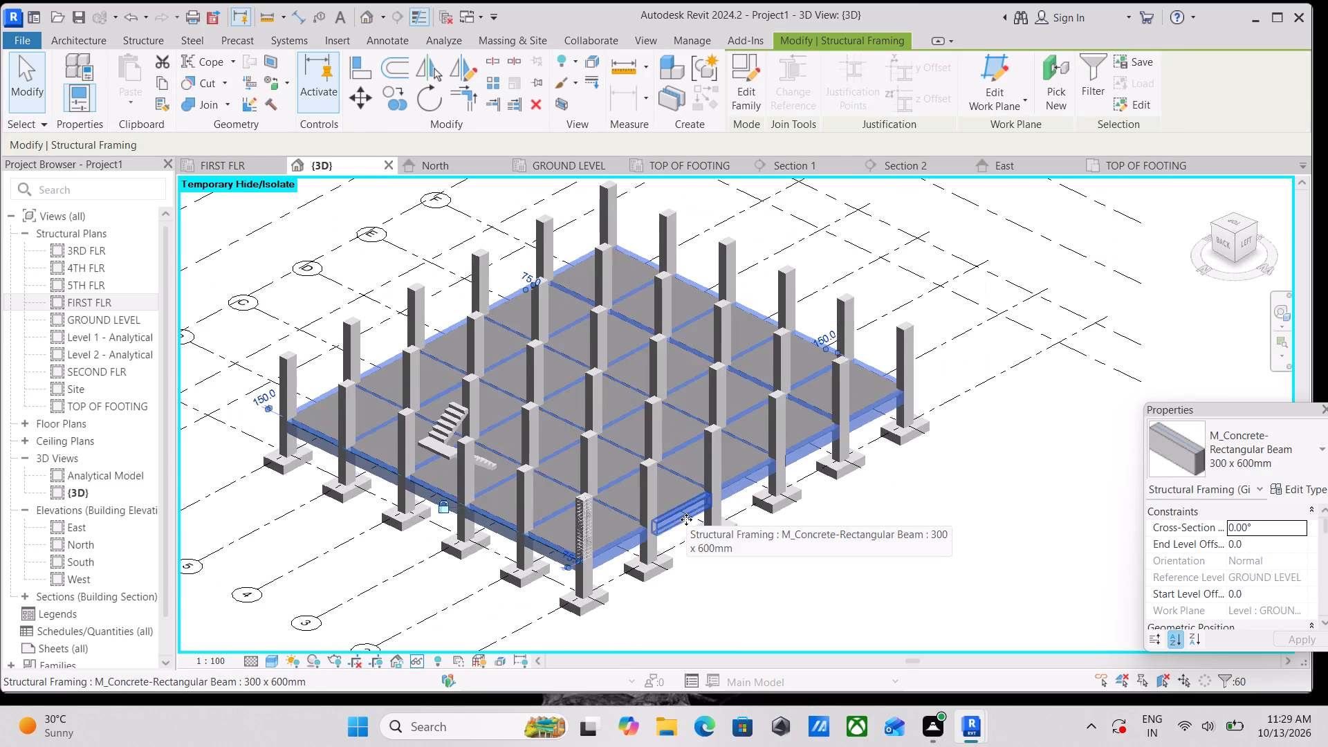
pyautogui.keyDown('shift'); pyautogui.moveTo(982, 530); pyautogui.dragTo(885, 544, button='middle'); pyautogui.keyUp('shift')
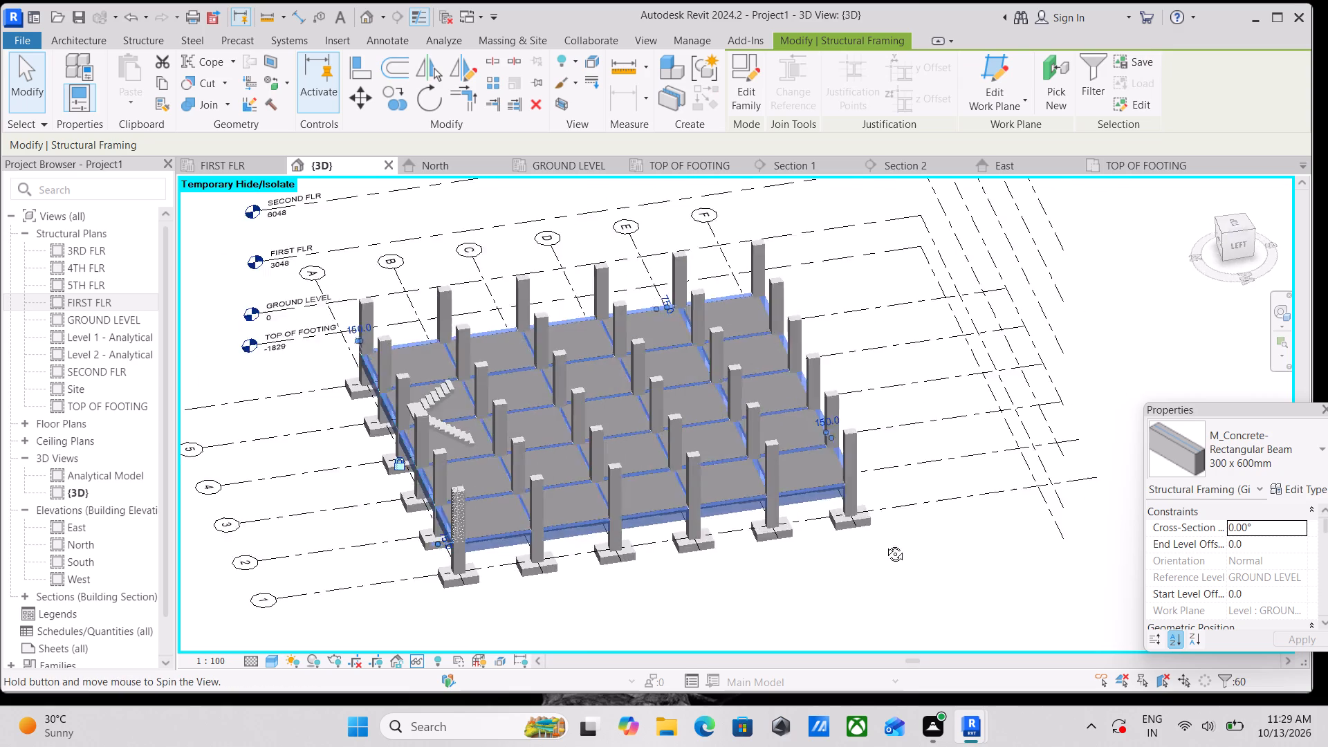
pyautogui.keyDown('shift'); pyautogui.moveTo(885, 544); pyautogui.dragTo(849, 352, button='middle'); pyautogui.keyUp('shift')
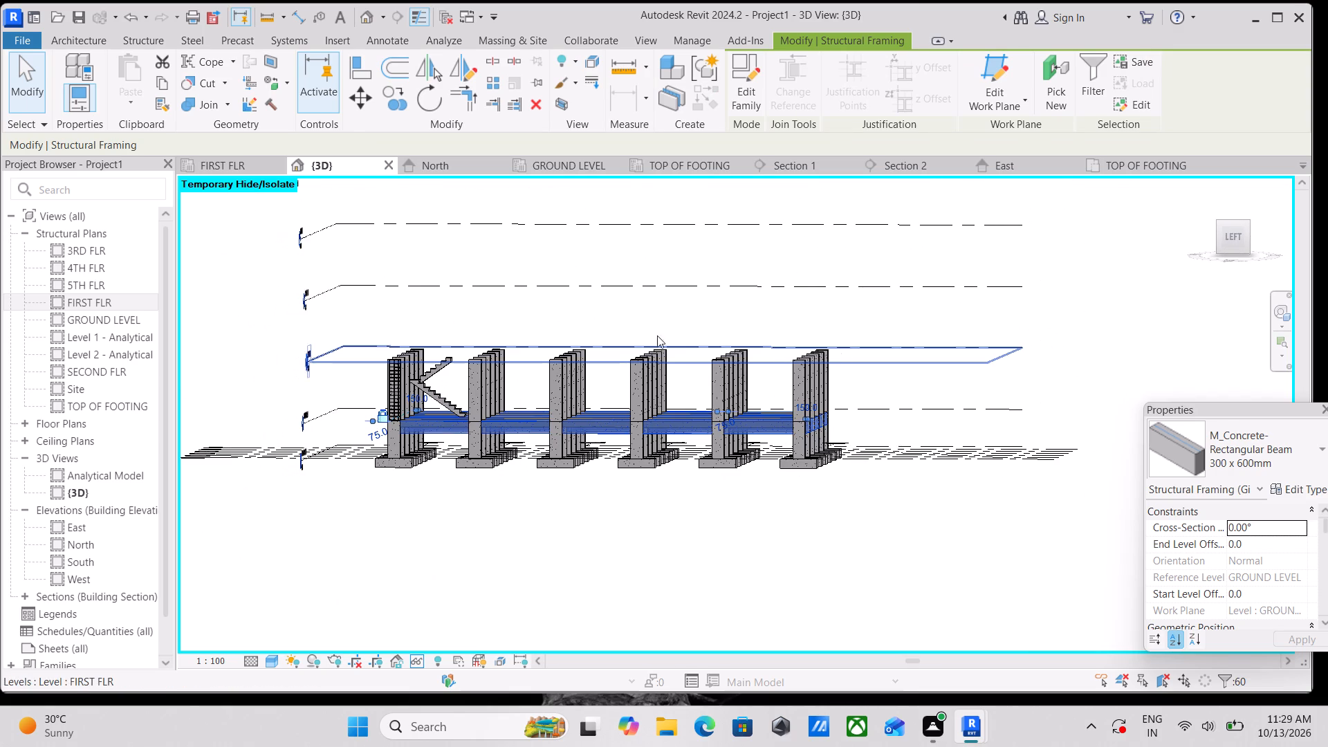
pyautogui.click(156, 78)
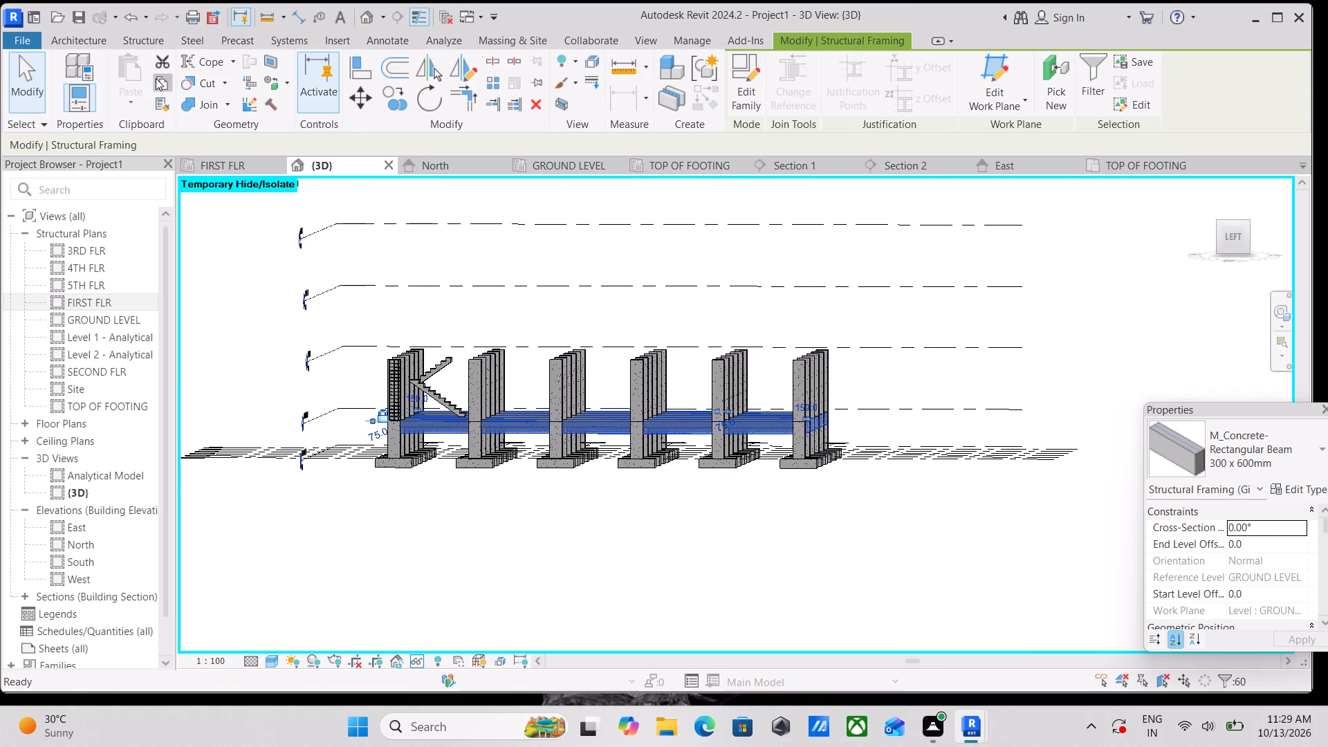
pyautogui.click(130, 102)
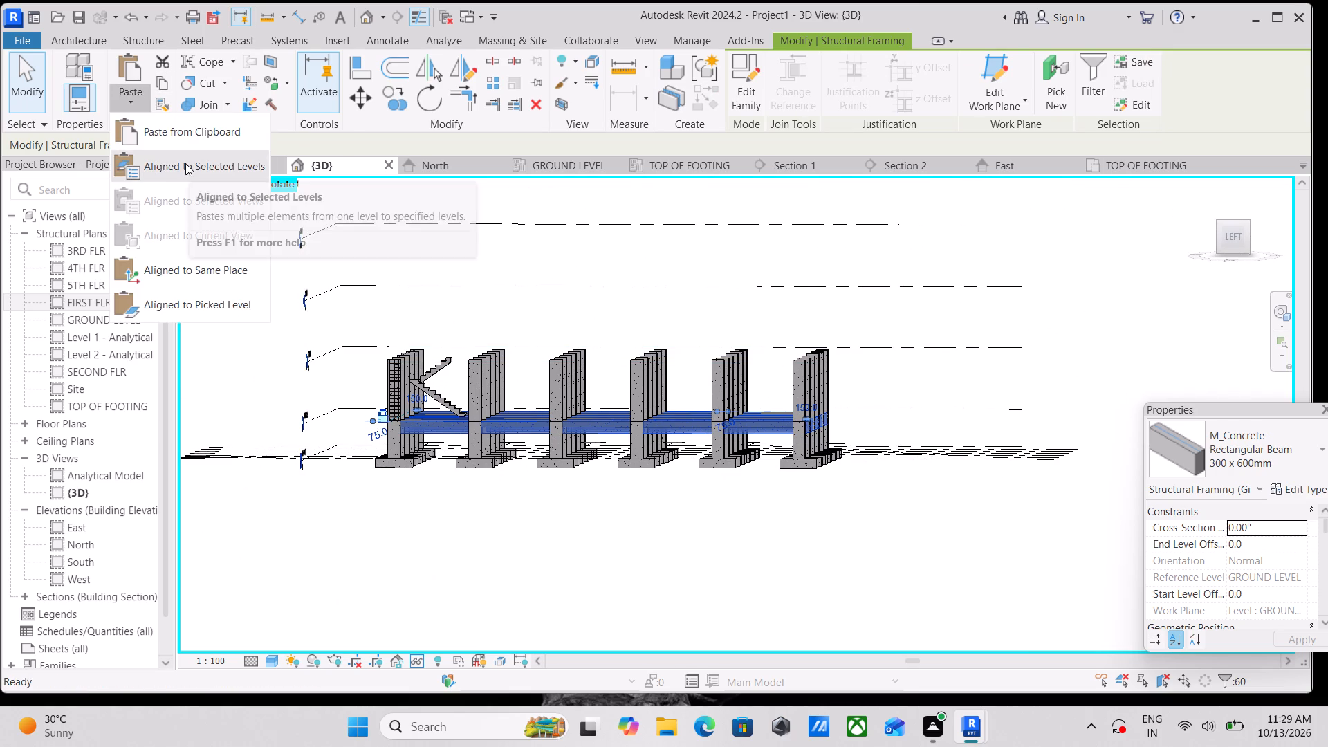
pyautogui.click(185, 163)
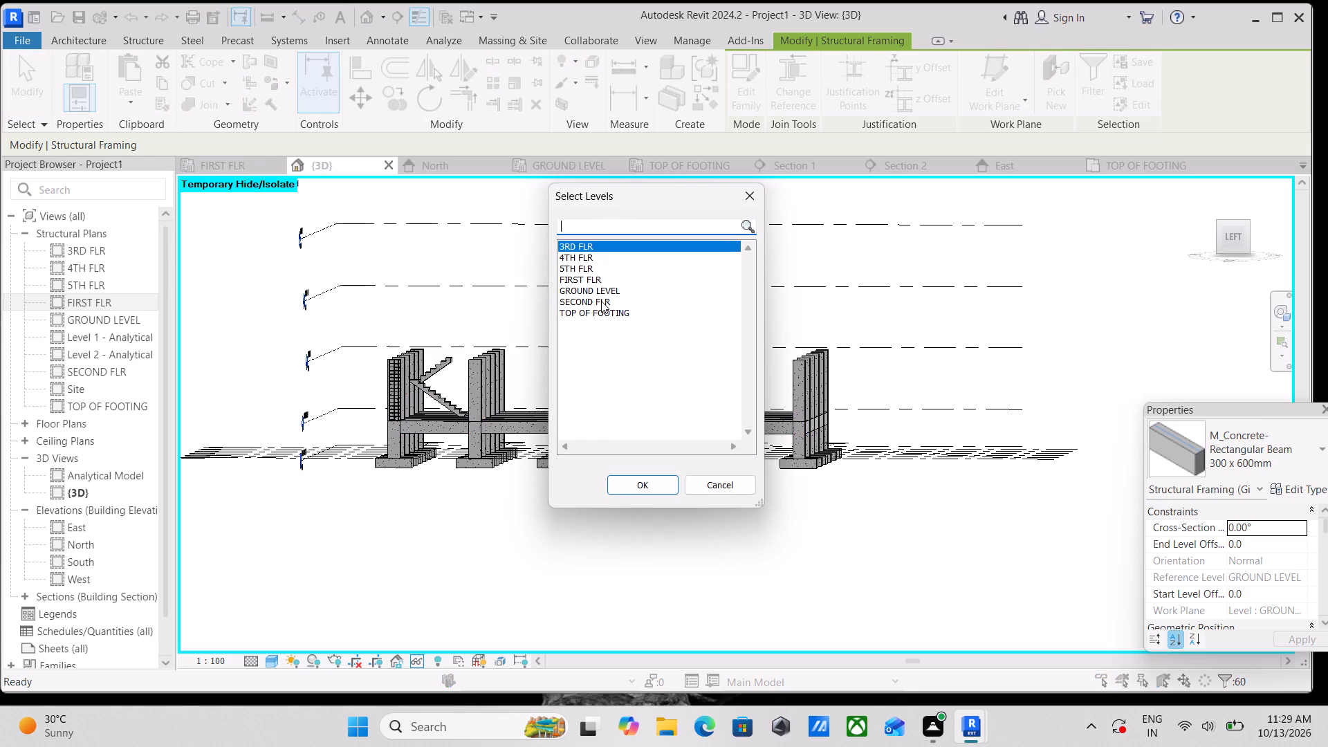
pyautogui.click(584, 279)
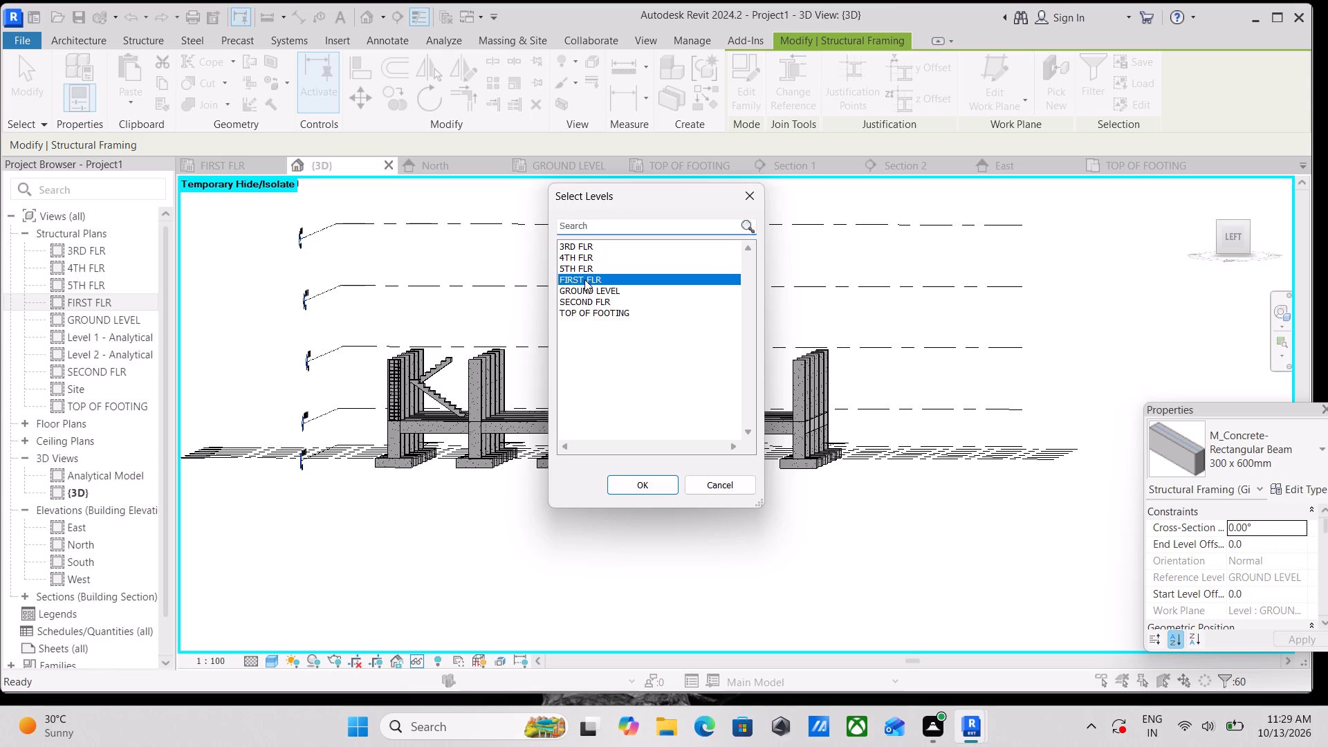
pyautogui.click(629, 481)
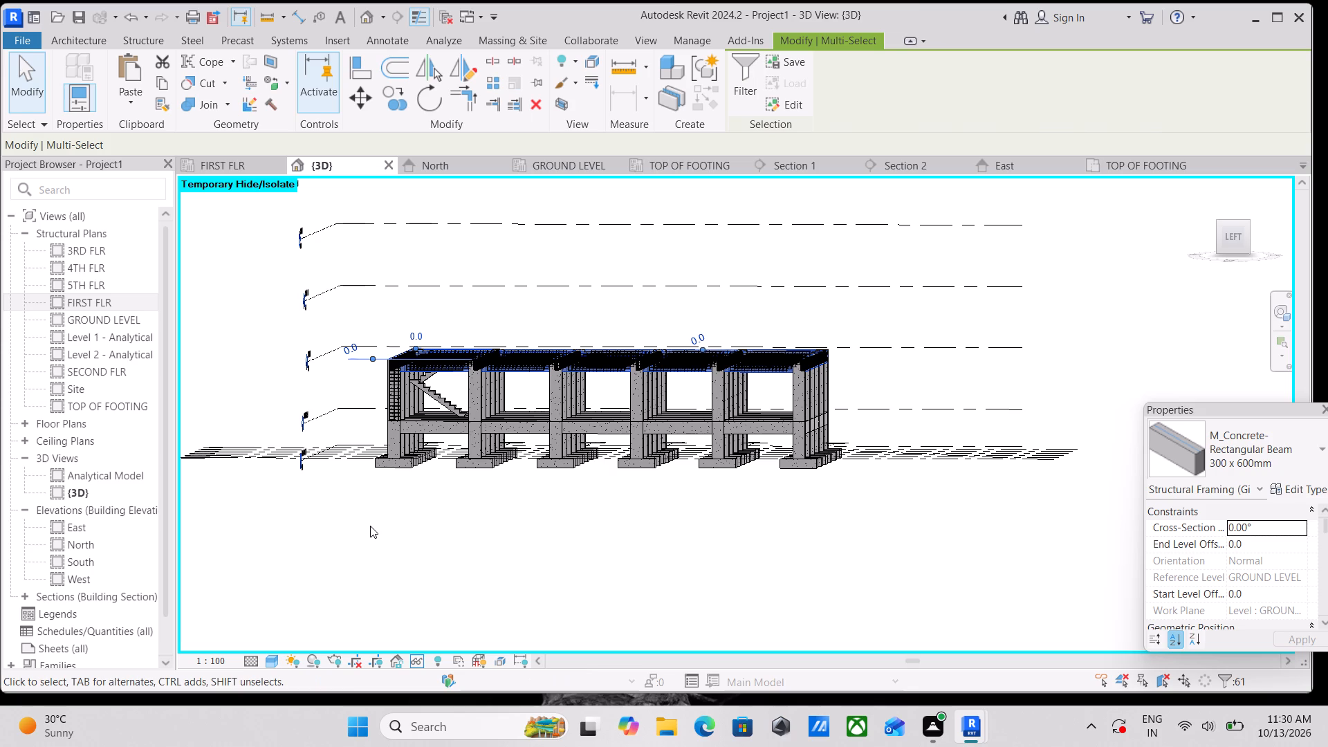
pyautogui.scroll(3, 631, 422)
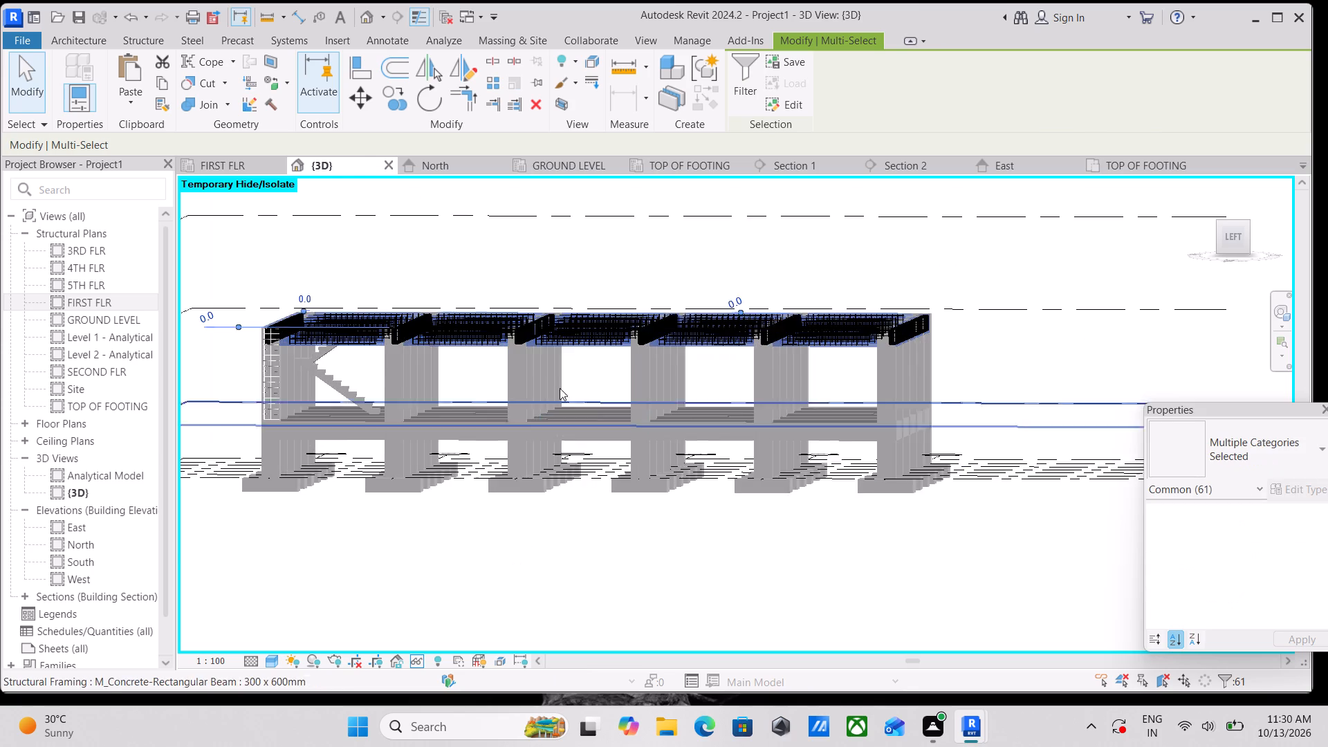
pyautogui.scroll(3, 520, 380)
pyautogui.press('Escape')
pyautogui.scroll(-3, 387, 394)
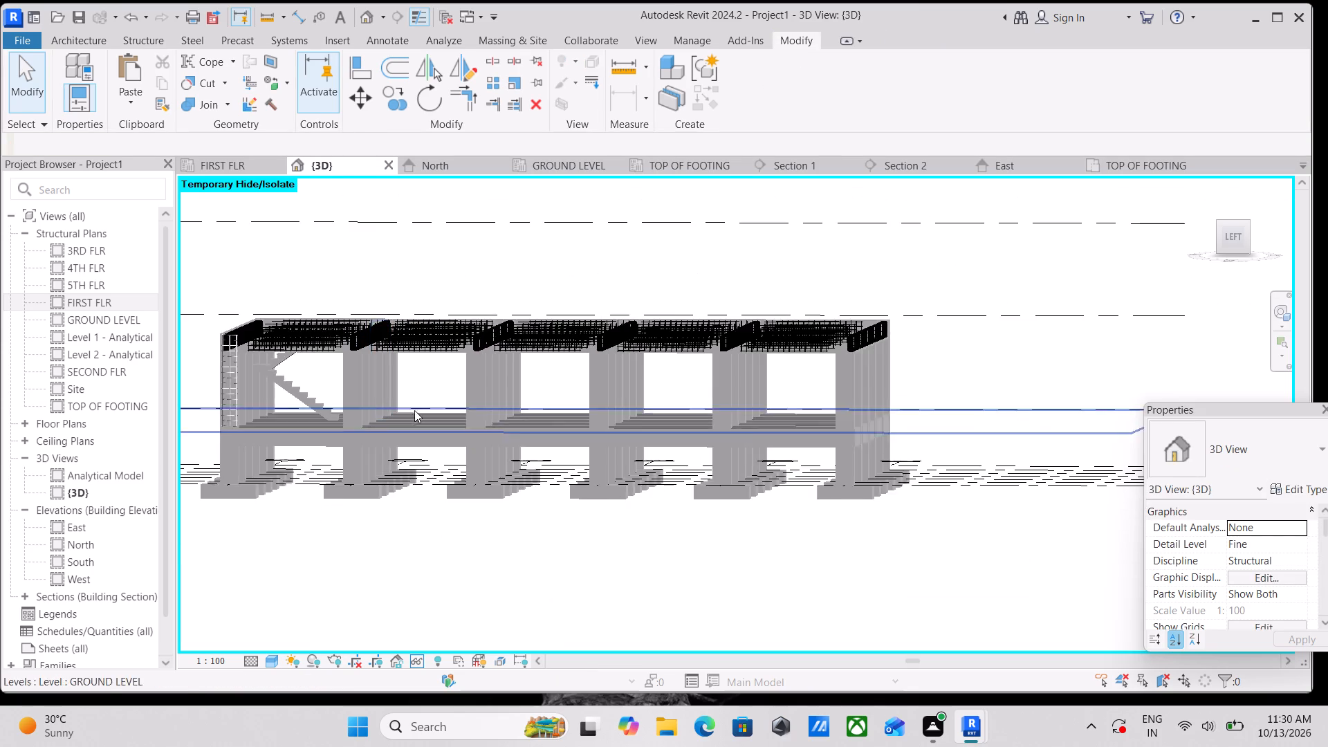
# Examine the column and beam reinforcement around corner A-1 between GROUND LEVEL and FIRST FLR in 3D.
pyautogui.keyDown('shift'); pyautogui.moveTo(428, 418); pyautogui.dragTo(602, 570, button='middle'); pyautogui.keyUp('shift')
pyautogui.keyDown('shift'); pyautogui.scroll(-1, 428, 418); pyautogui.keyUp('shift')
pyautogui.scroll(2, 593, 576)
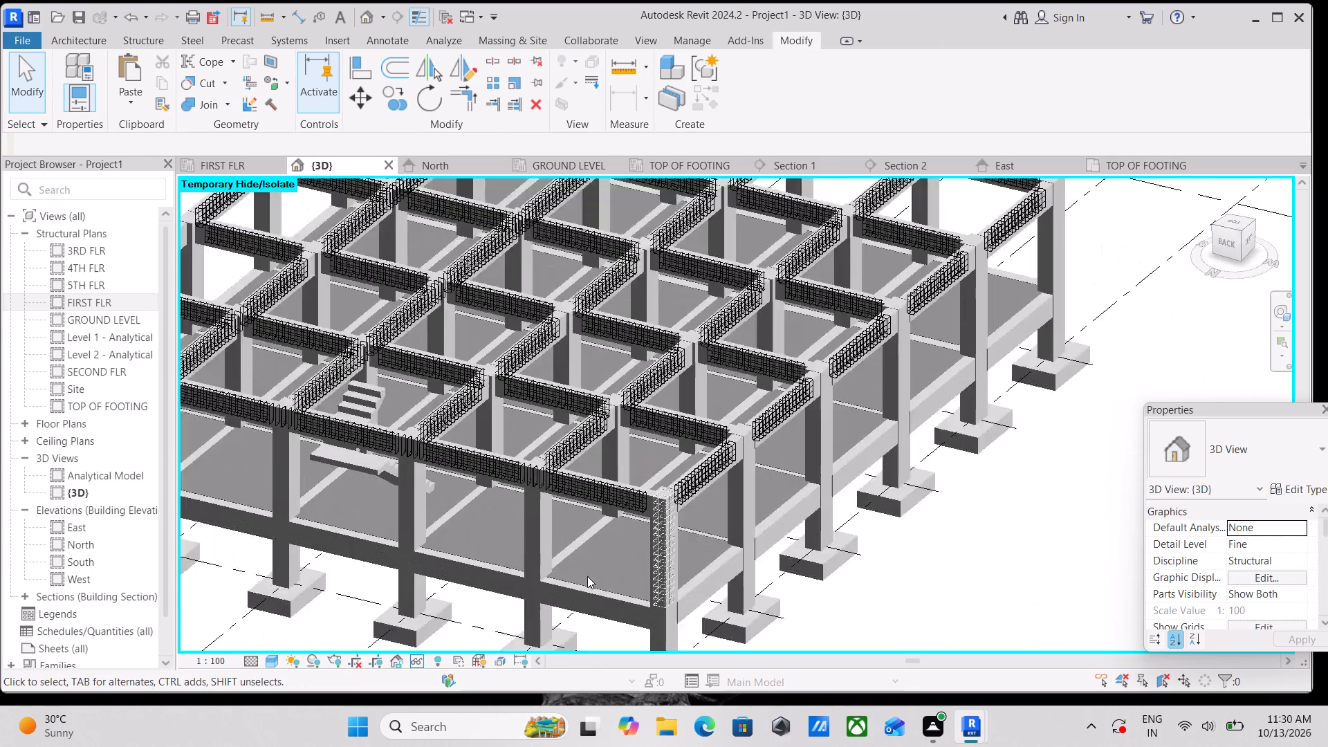
pyautogui.scroll(6, 587, 576)
pyautogui.scroll(2, 676, 551)
pyautogui.moveTo(703, 535); pyautogui.dragTo(647, 542, button='middle')
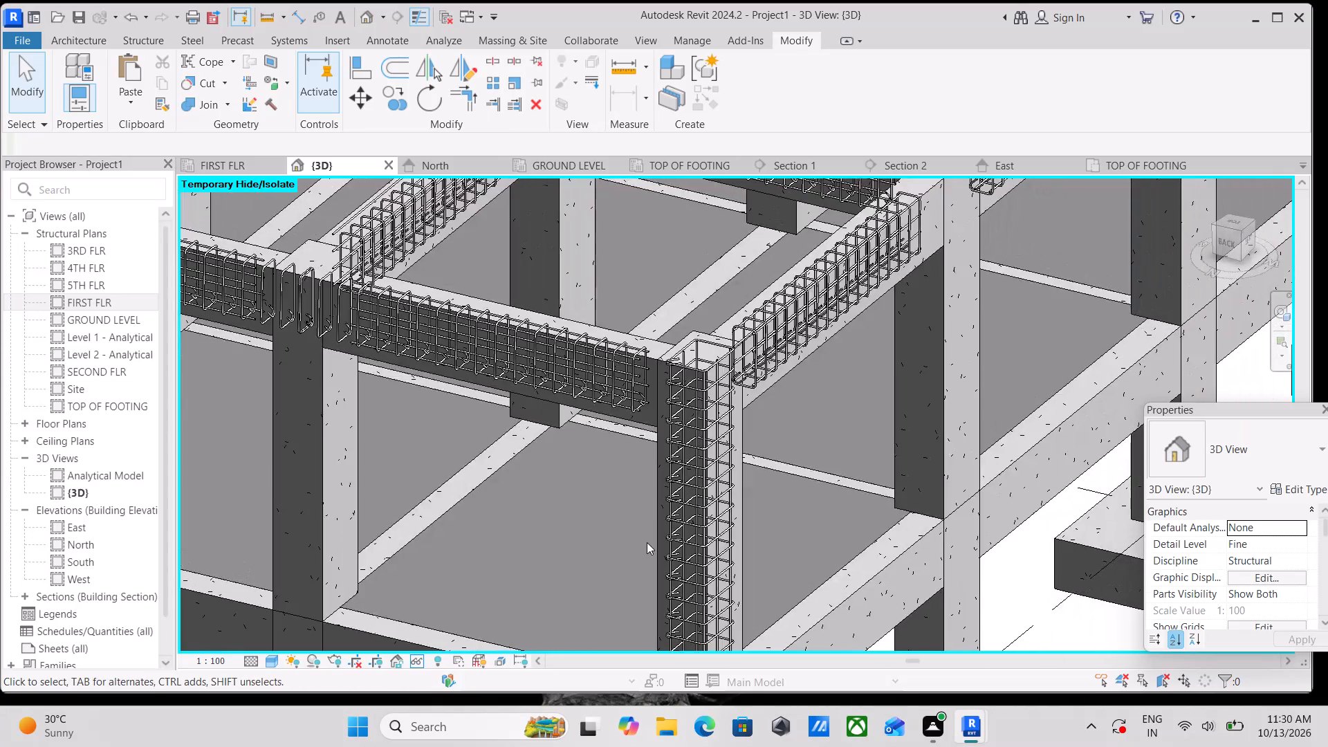
pyautogui.scroll(-5, 647, 542)
pyautogui.scroll(3, 679, 530)
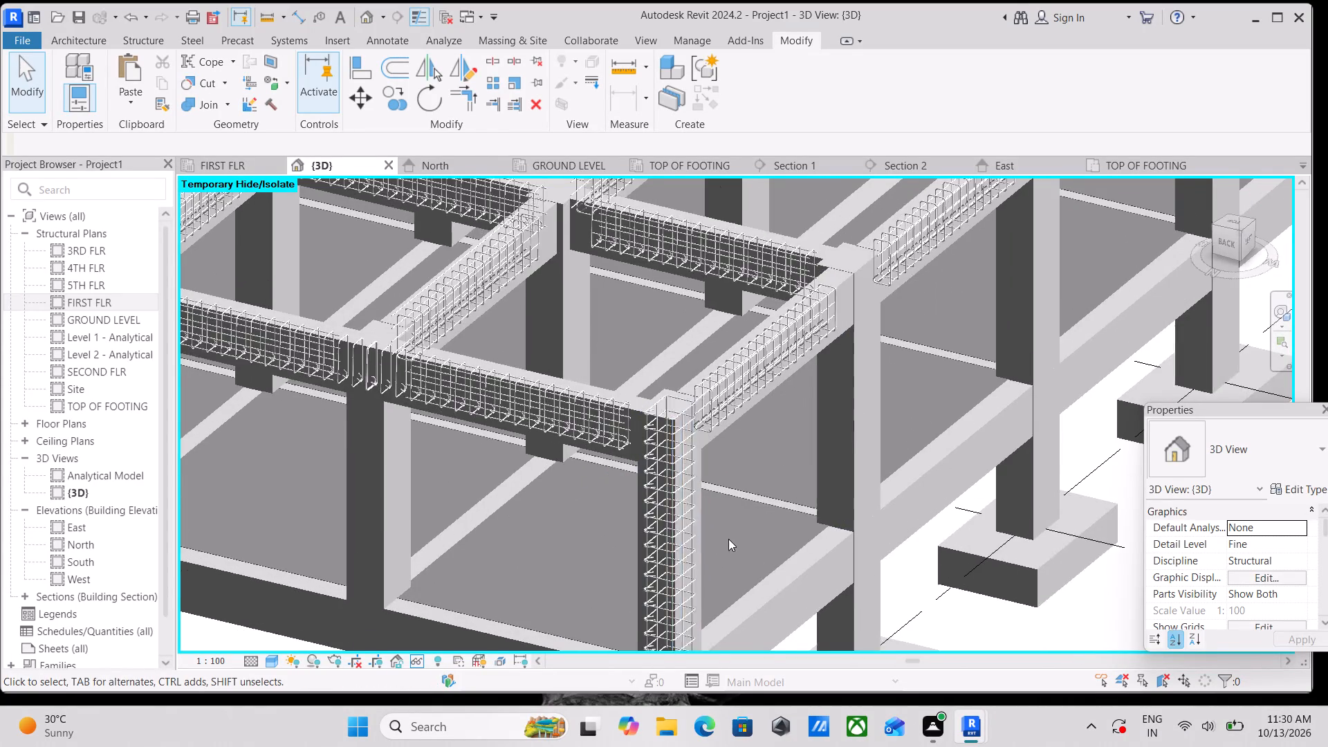
pyautogui.click(702, 548)
pyautogui.scroll(-1, 719, 538)
pyautogui.moveTo(712, 543); pyautogui.dragTo(586, 565, button='middle')
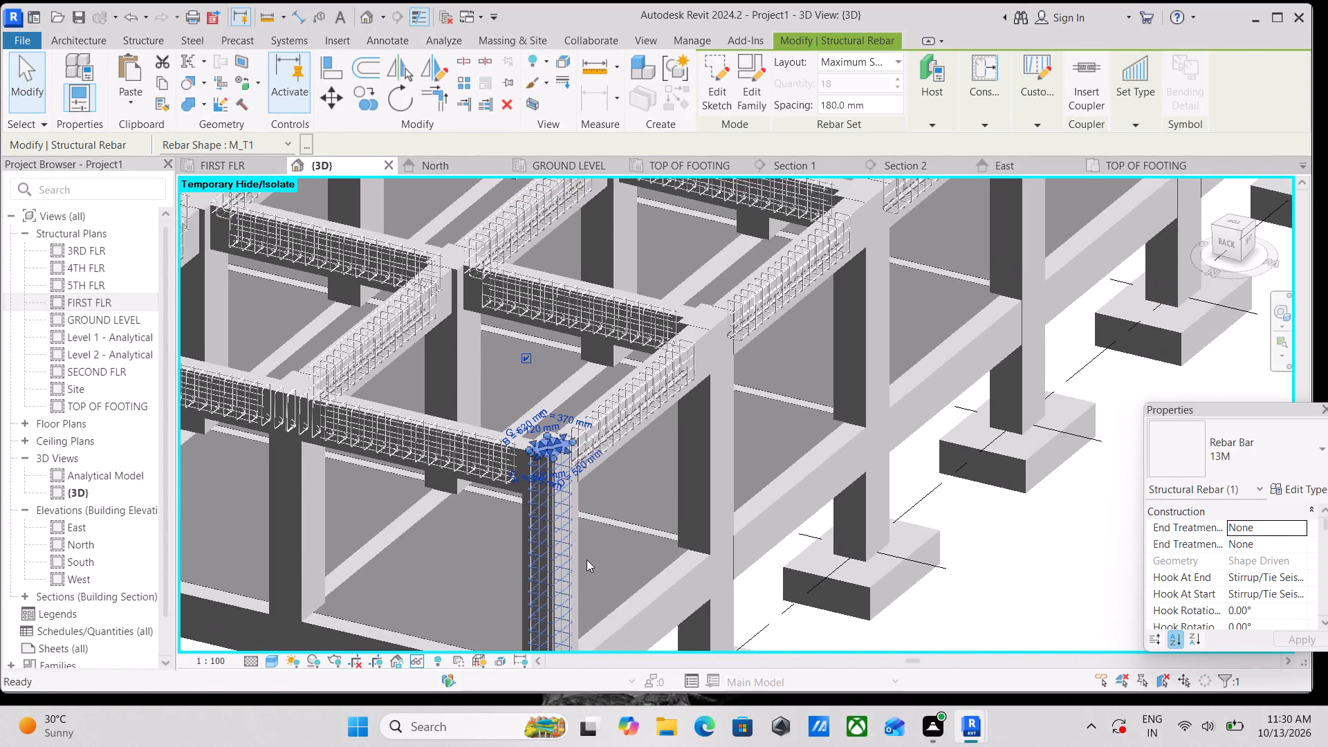
pyautogui.scroll(3, 582, 566)
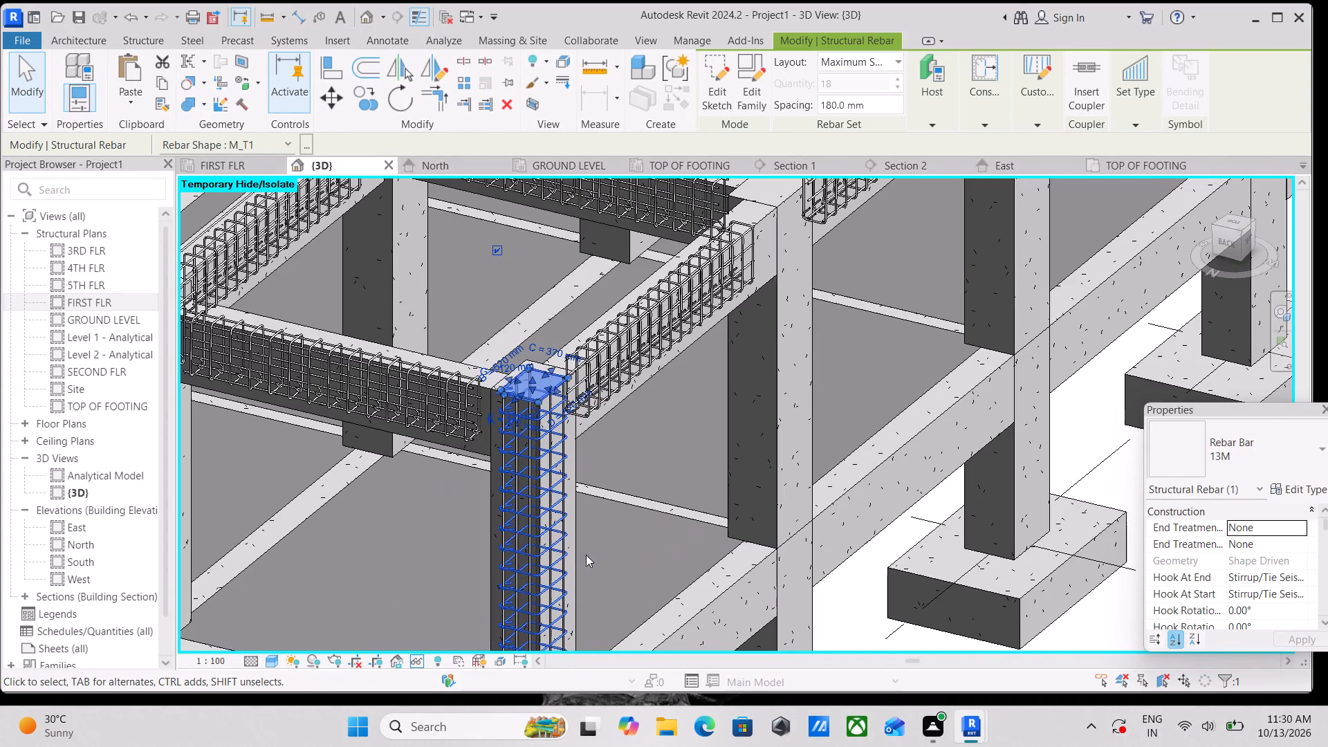
pyautogui.press('Escape')
# Propagate the rebar of GROUND LEVEL column A-1, aligned by host, to columns B-1, C-1, D-1, E-1 and F-1.
pyautogui.click(575, 532)
pyautogui.scroll(-2, 593, 522)
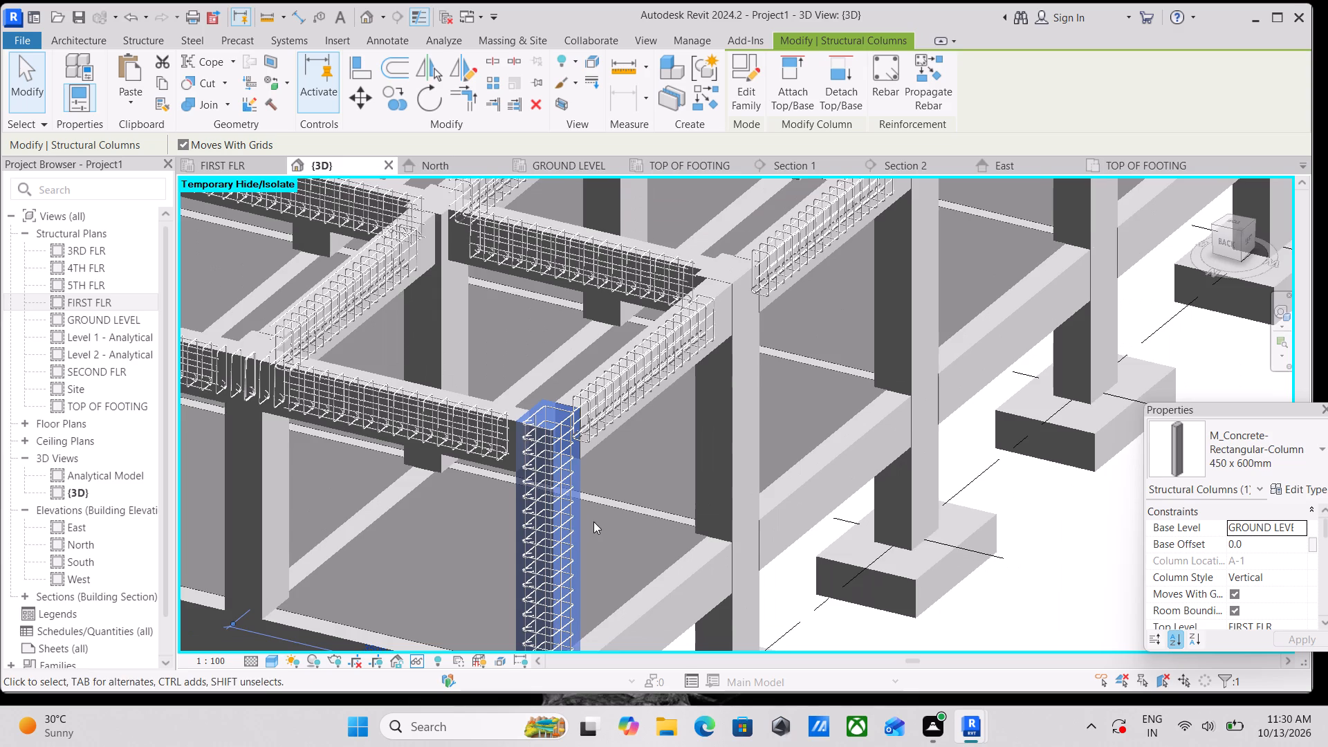
pyautogui.moveTo(593, 522); pyautogui.dragTo(521, 533, button='middle')
pyautogui.click(927, 75)
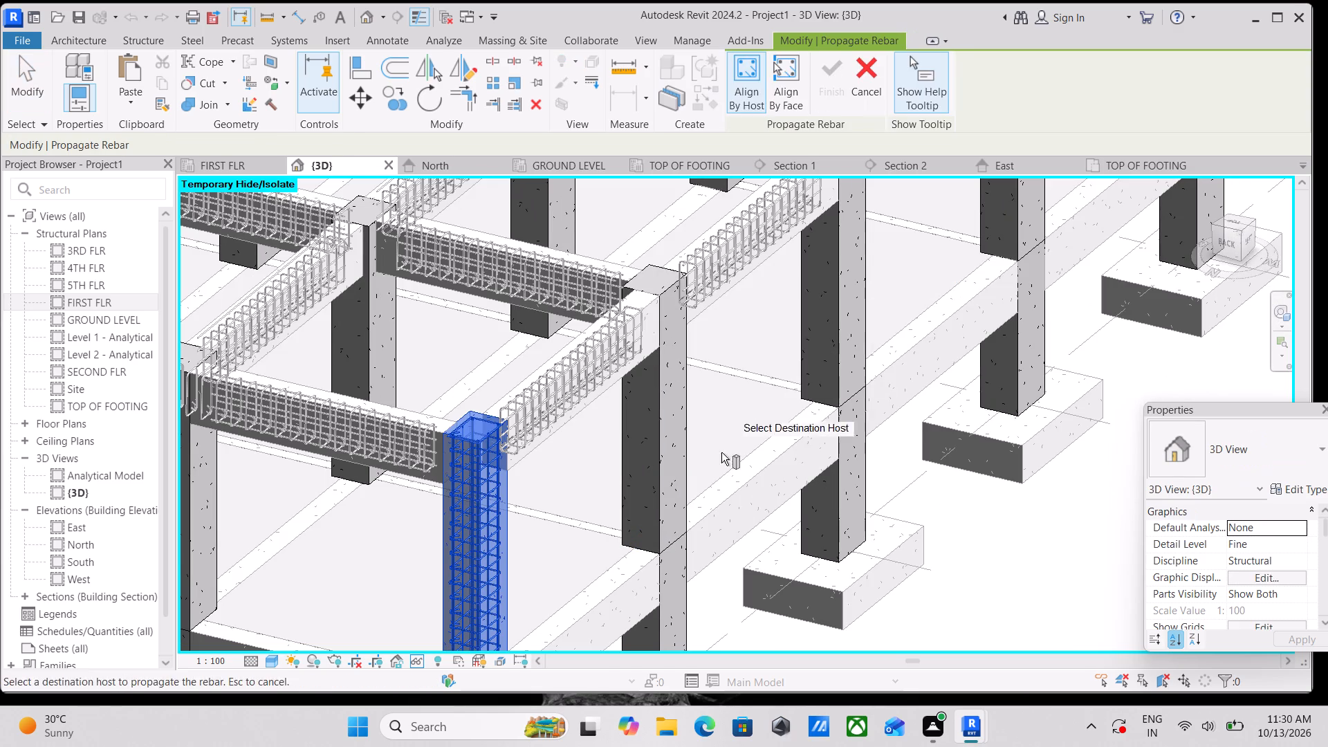
pyautogui.click(662, 459)
pyautogui.scroll(-1, 708, 423)
pyautogui.moveTo(687, 441); pyautogui.dragTo(563, 517, button='middle')
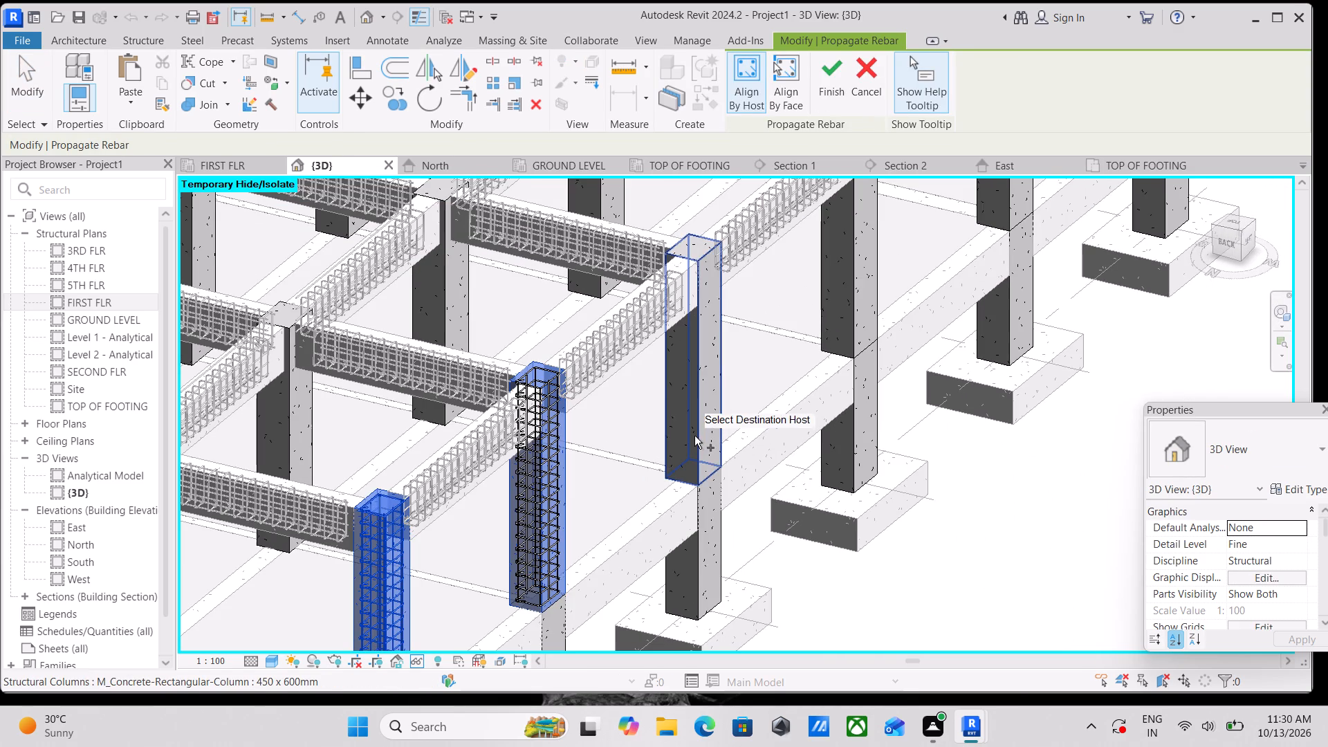
pyautogui.click(694, 436)
pyautogui.scroll(-3, 719, 406)
pyautogui.moveTo(719, 407); pyautogui.dragTo(643, 519, button='middle')
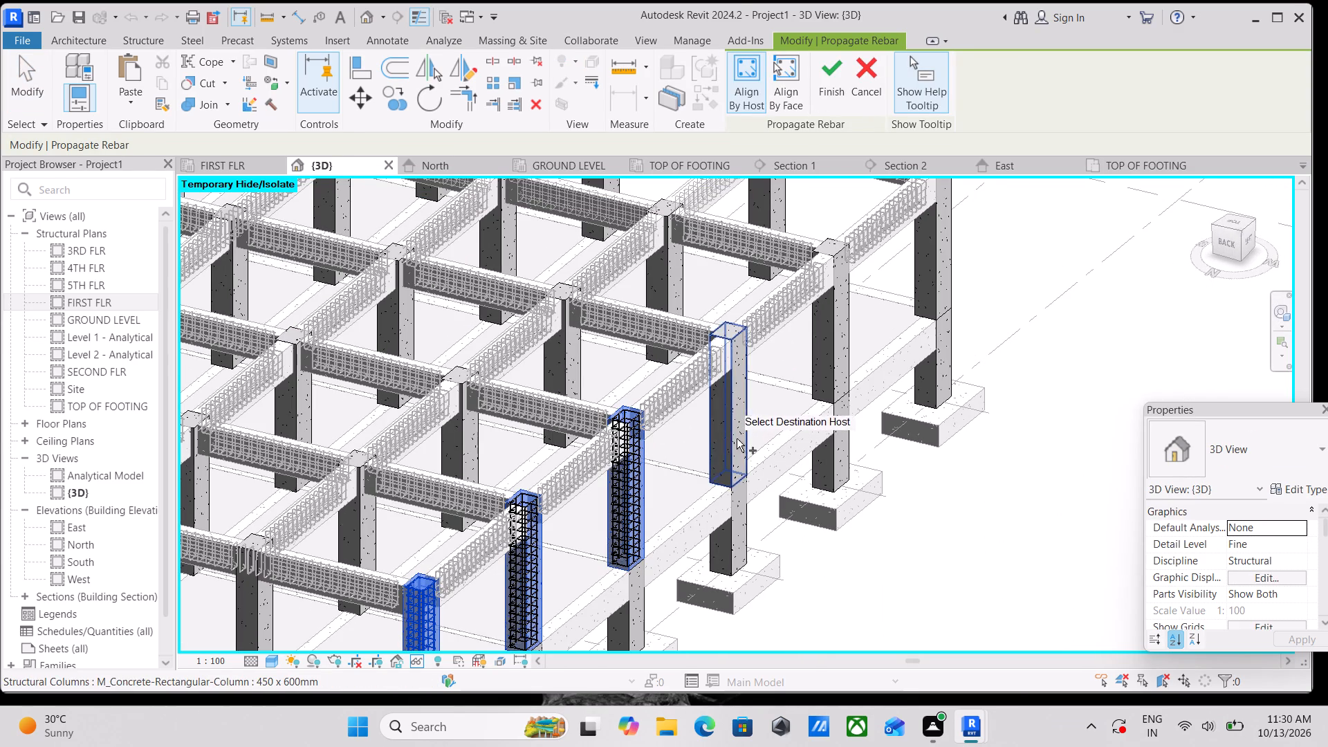
pyautogui.click(737, 439)
pyautogui.moveTo(784, 405); pyautogui.dragTo(665, 510, button='middle')
pyautogui.click(730, 461)
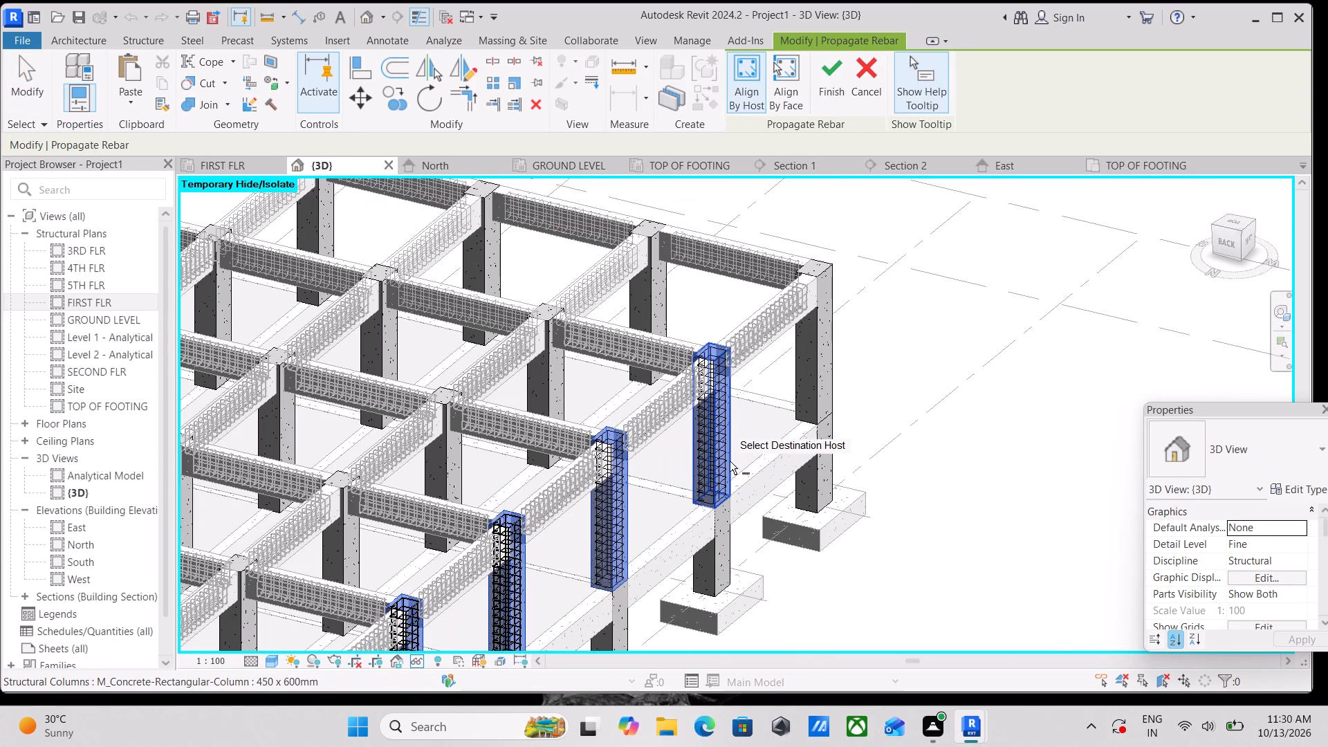
pyautogui.click(801, 372)
# Add the grid F columns F-2, F-3, F-4 and F-6 as destination hosts for column A-1's rebar.
pyautogui.moveTo(828, 360); pyautogui.dragTo(784, 467, button='middle')
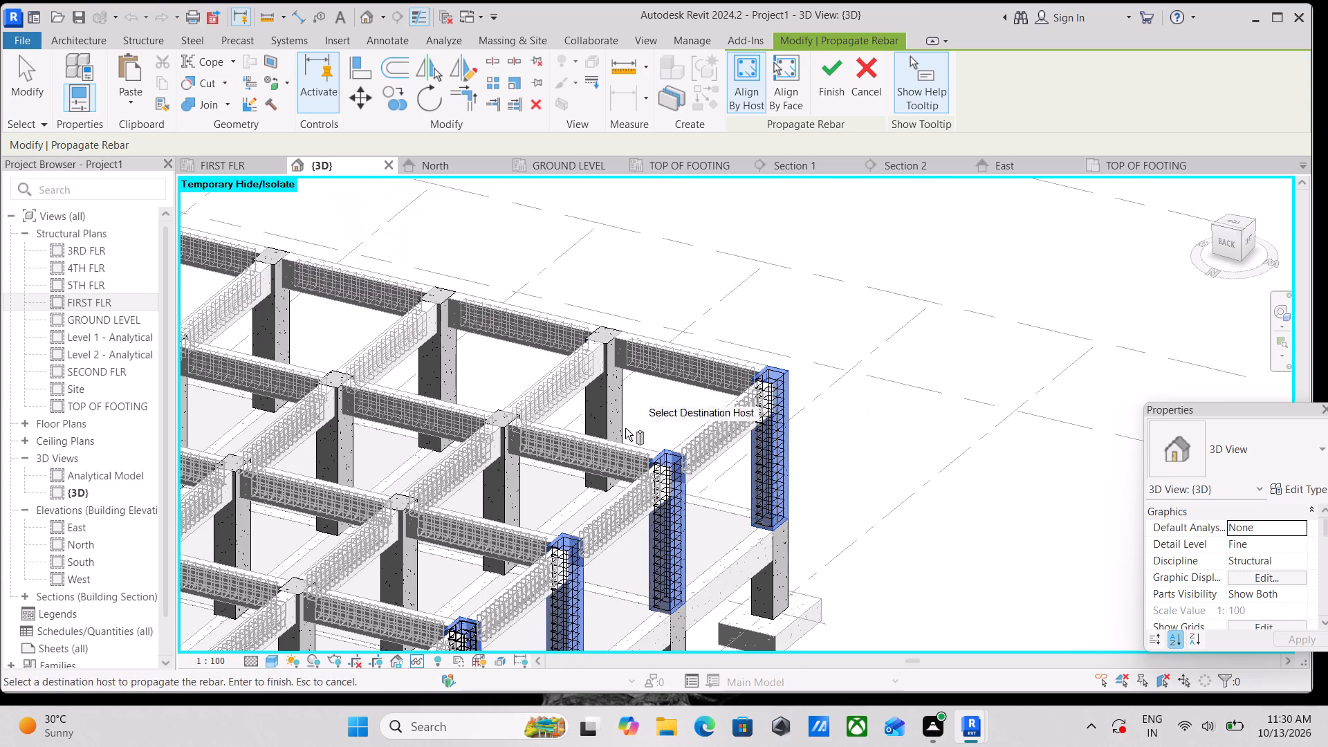
pyautogui.click(607, 424)
pyautogui.click(439, 385)
pyautogui.scroll(-1, 439, 385)
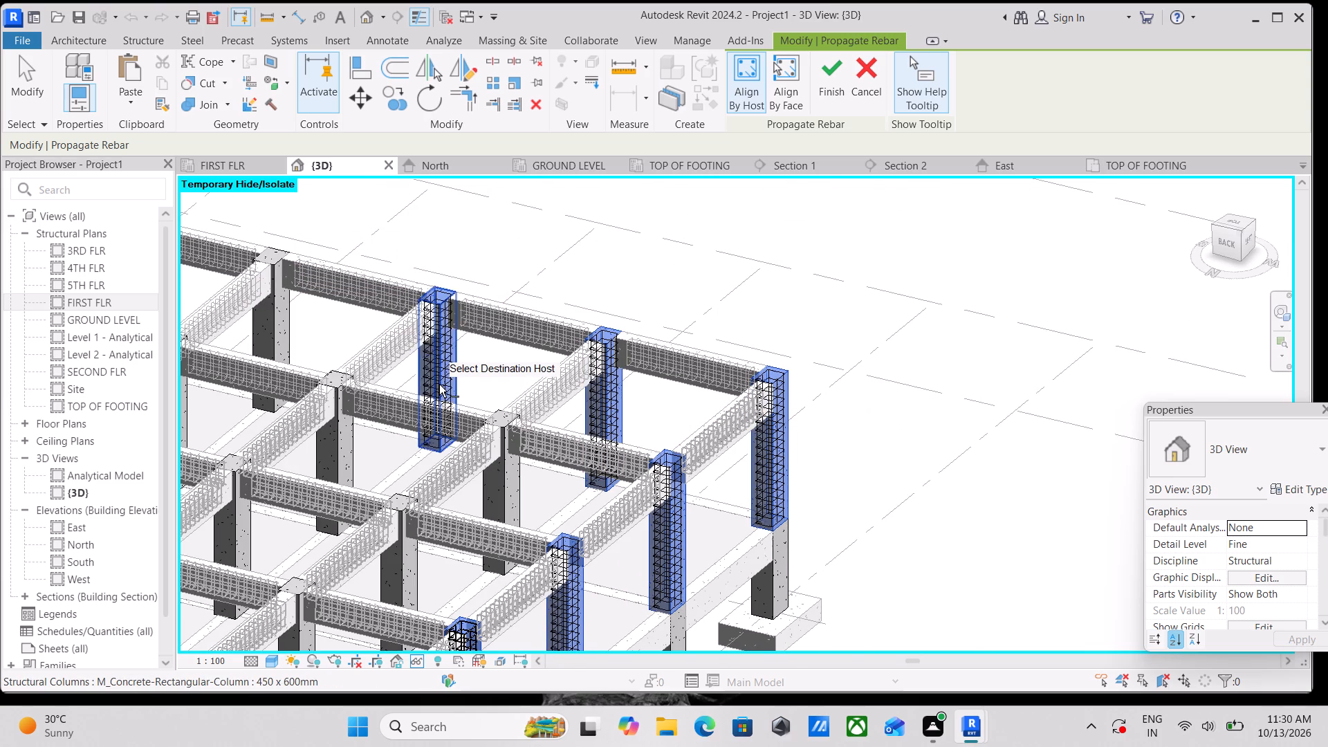
pyautogui.moveTo(439, 385); pyautogui.dragTo(688, 413, button='middle')
pyautogui.click(557, 377)
pyautogui.scroll(-2, 557, 377)
pyautogui.moveTo(557, 377); pyautogui.dragTo(838, 385, button='middle')
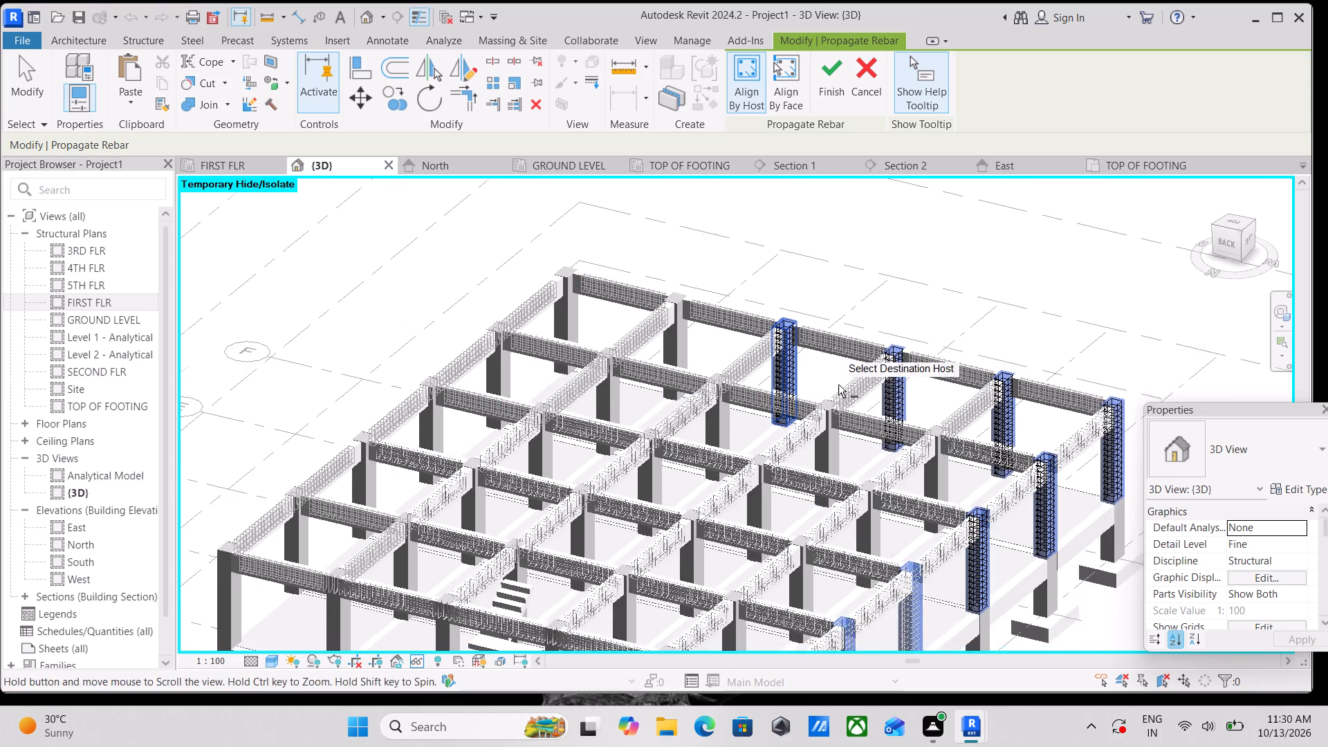
pyautogui.click(616, 342)
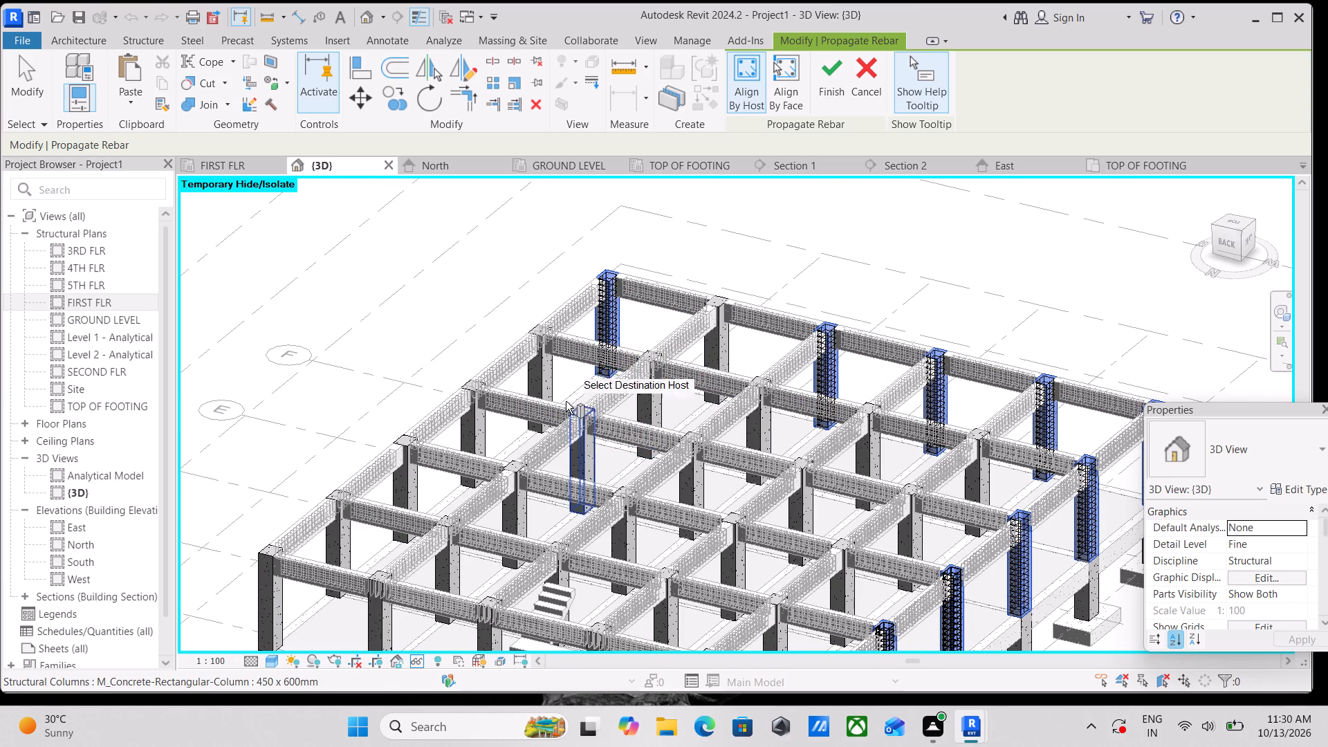
# Add the grid 6 columns E-6, D-6, C-6, B-6 and A-6 as destination hosts for the rebar.
pyautogui.click(551, 391)
pyautogui.click(483, 446)
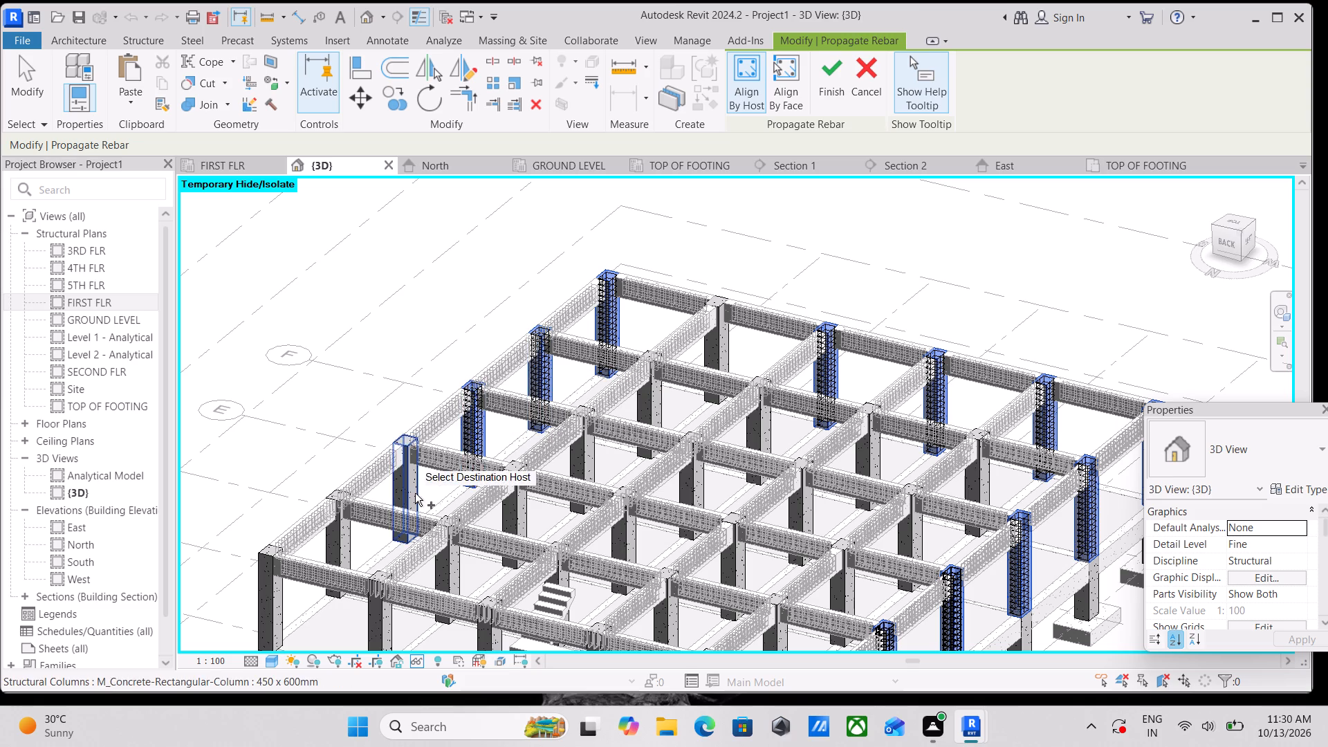
pyautogui.click(415, 493)
pyautogui.moveTo(508, 456); pyautogui.dragTo(609, 359, button='middle')
pyautogui.click(441, 450)
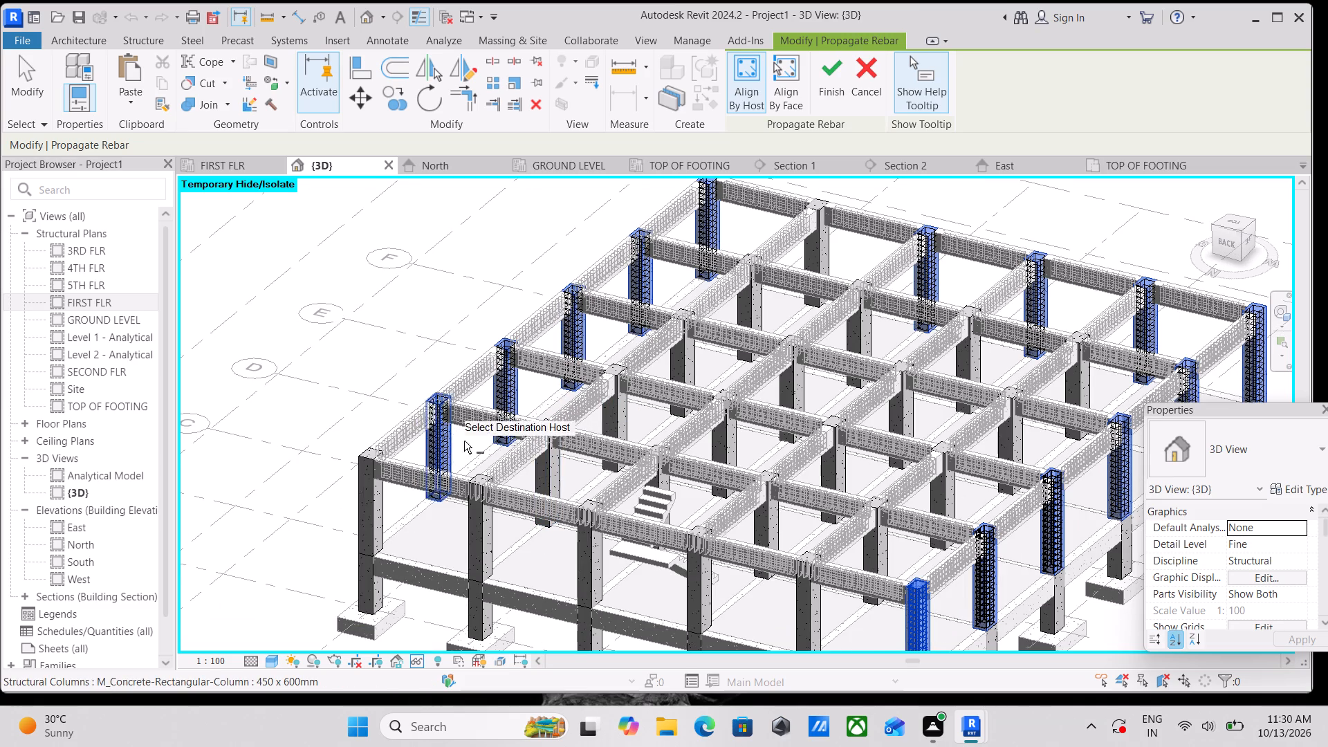
pyautogui.click(377, 507)
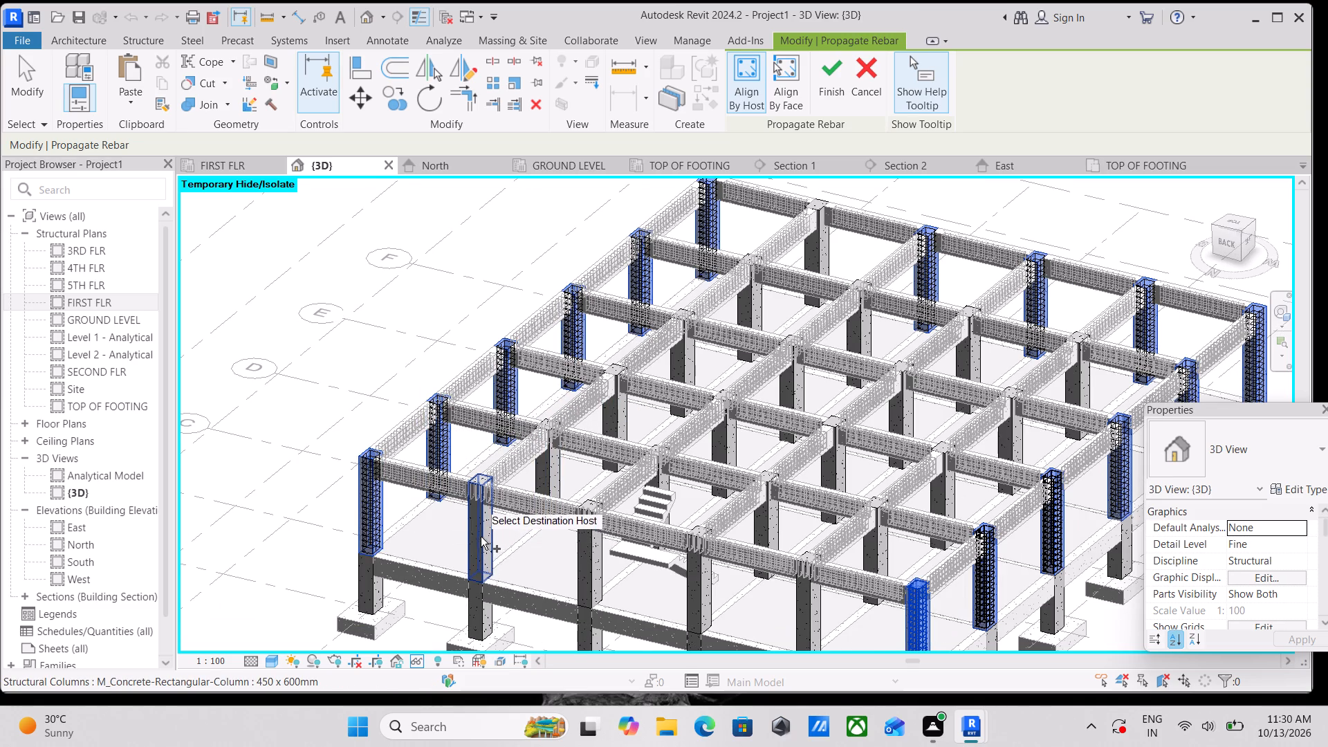
# Add the grid A columns A-5, A-4, A-3 and A-2 as destination hosts, check the selection and finish the rebar propagation.
pyautogui.click(481, 538)
pyautogui.moveTo(519, 549); pyautogui.dragTo(451, 459, button='middle')
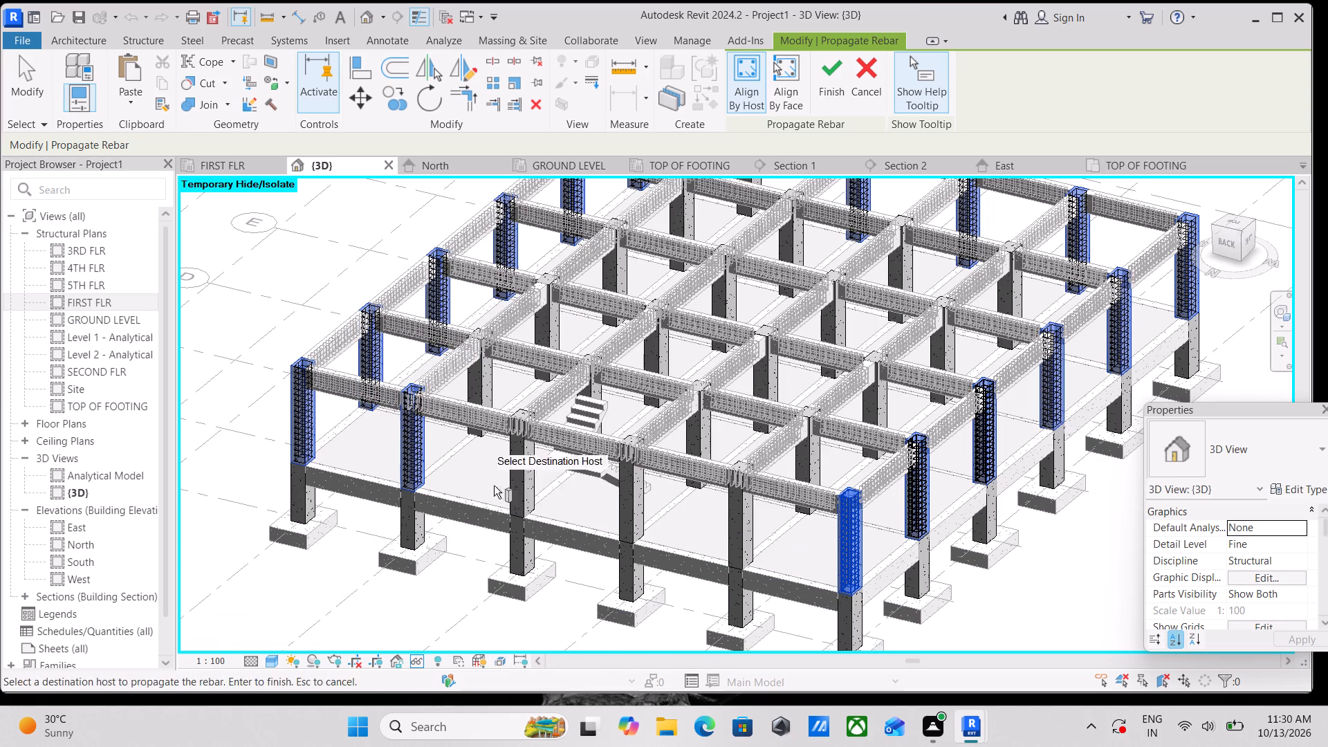
pyautogui.click(507, 501)
pyautogui.click(619, 515)
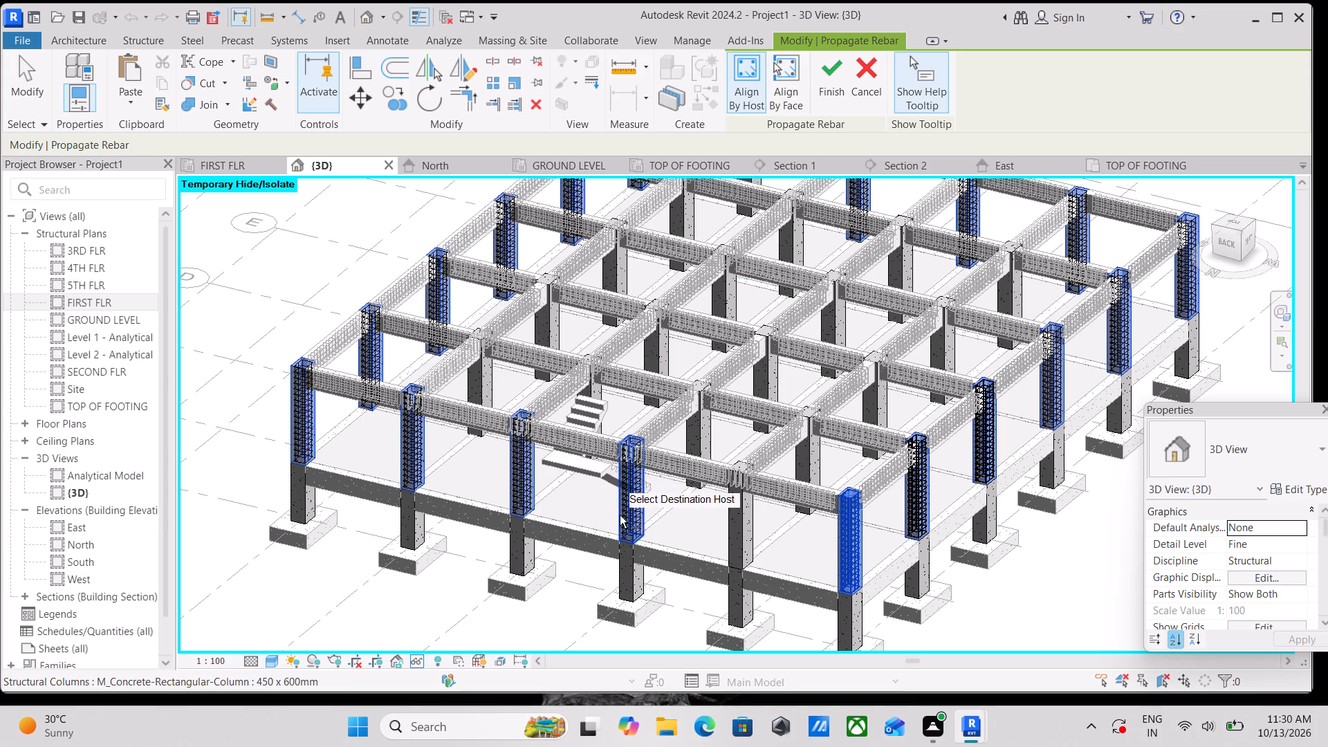
pyautogui.click(737, 529)
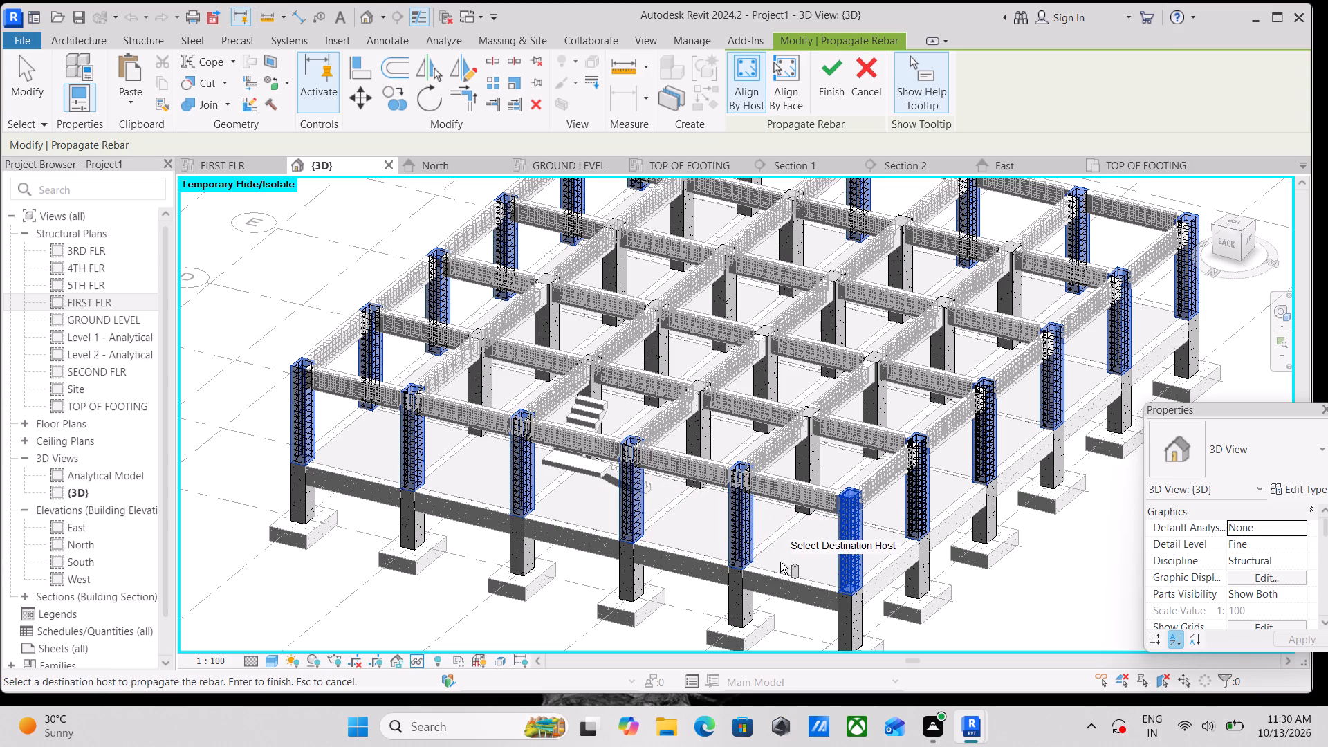
pyautogui.keyDown('shift'); pyautogui.moveTo(780, 586); pyautogui.dragTo(627, 491, button='middle'); pyautogui.keyUp('shift')
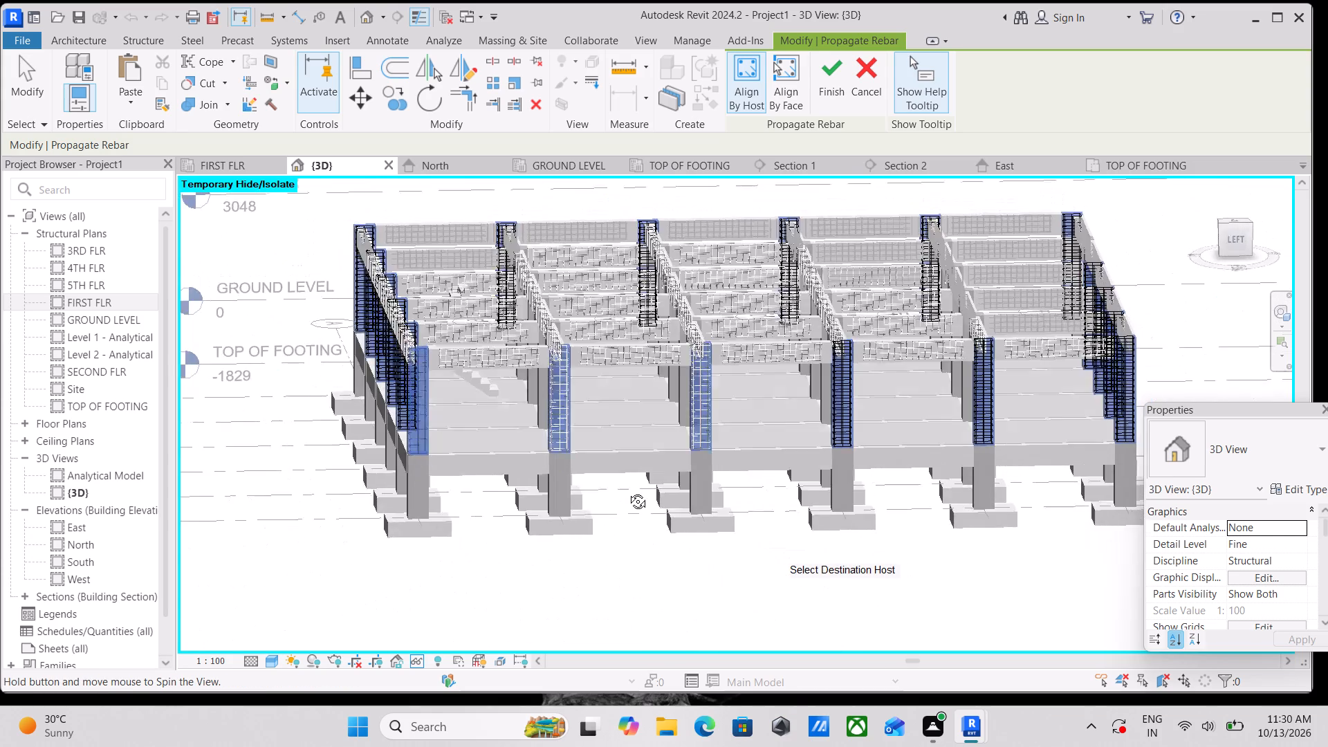
pyautogui.keyDown('shift'); pyautogui.moveTo(627, 491); pyautogui.dragTo(600, 627, button='middle'); pyautogui.keyUp('shift')
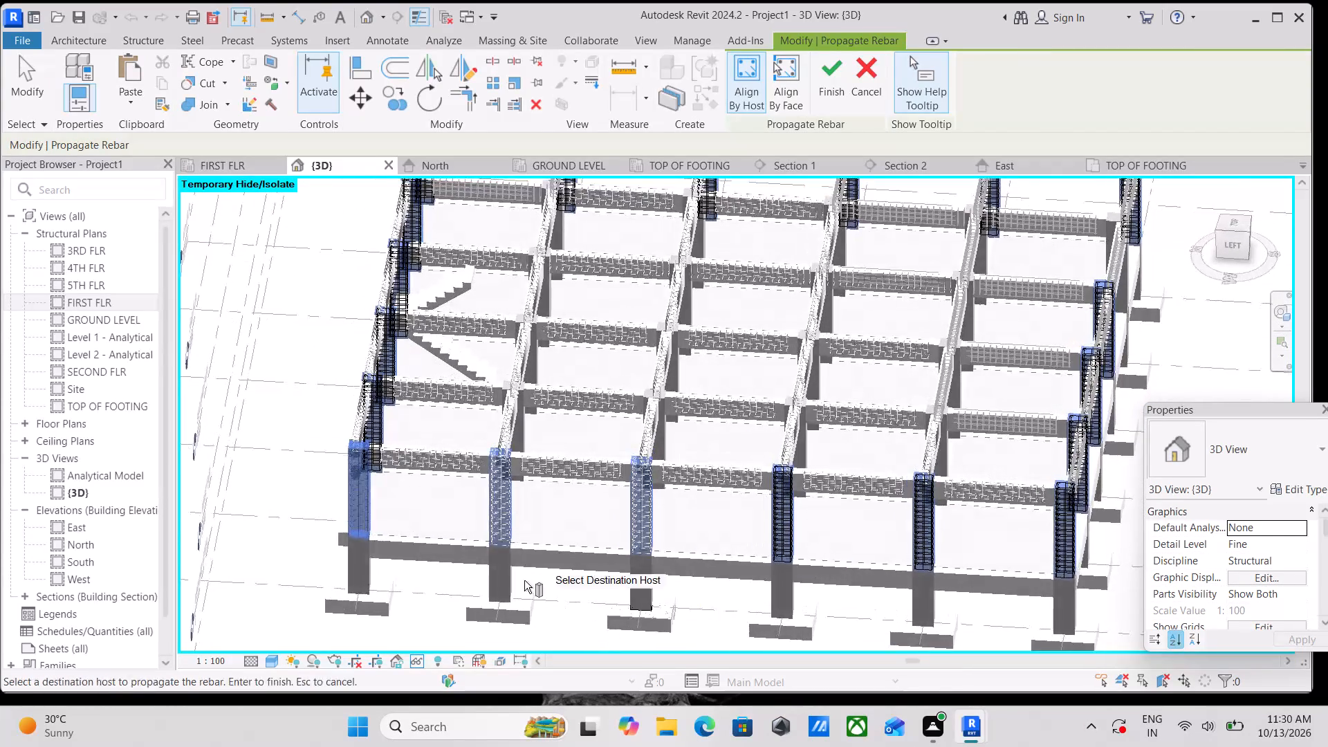
pyautogui.scroll(8, 405, 500)
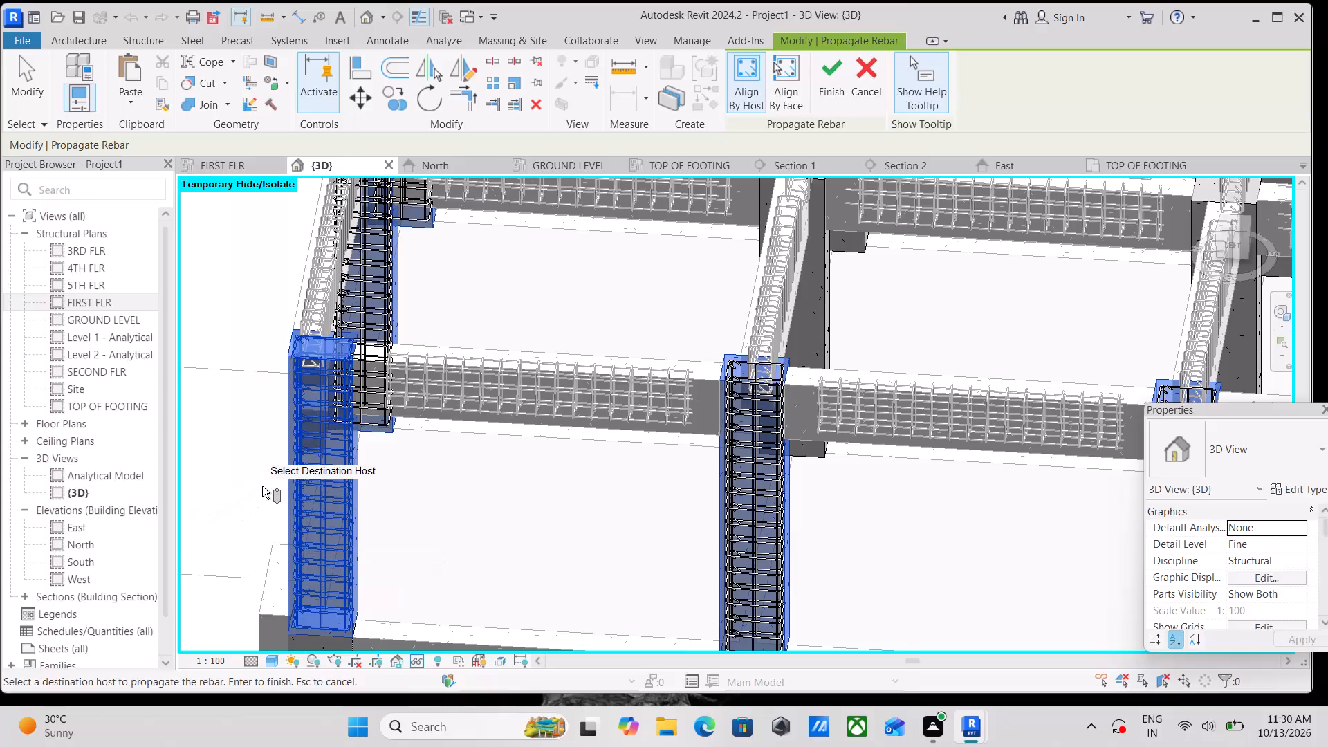
pyautogui.scroll(-2, 262, 486)
pyautogui.scroll(3, 711, 509)
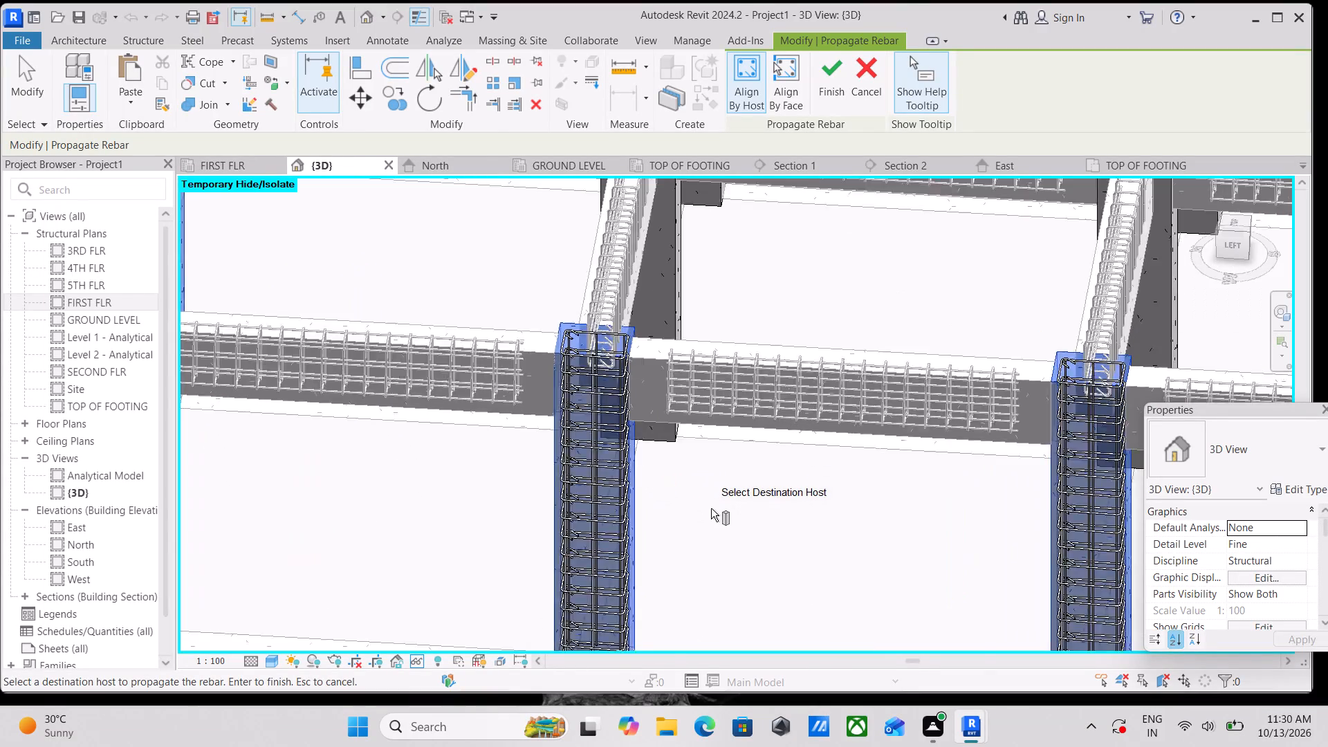
pyautogui.scroll(-5, 712, 508)
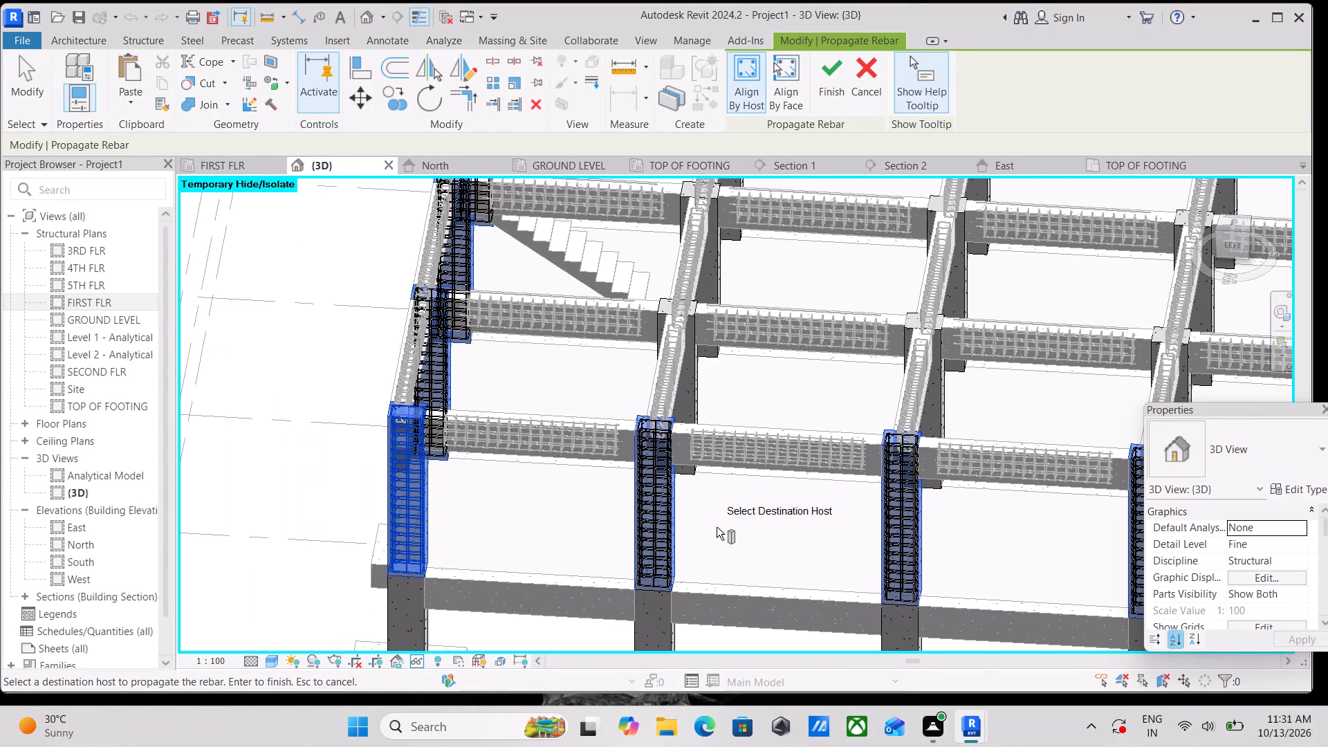
pyautogui.scroll(-2, 717, 527)
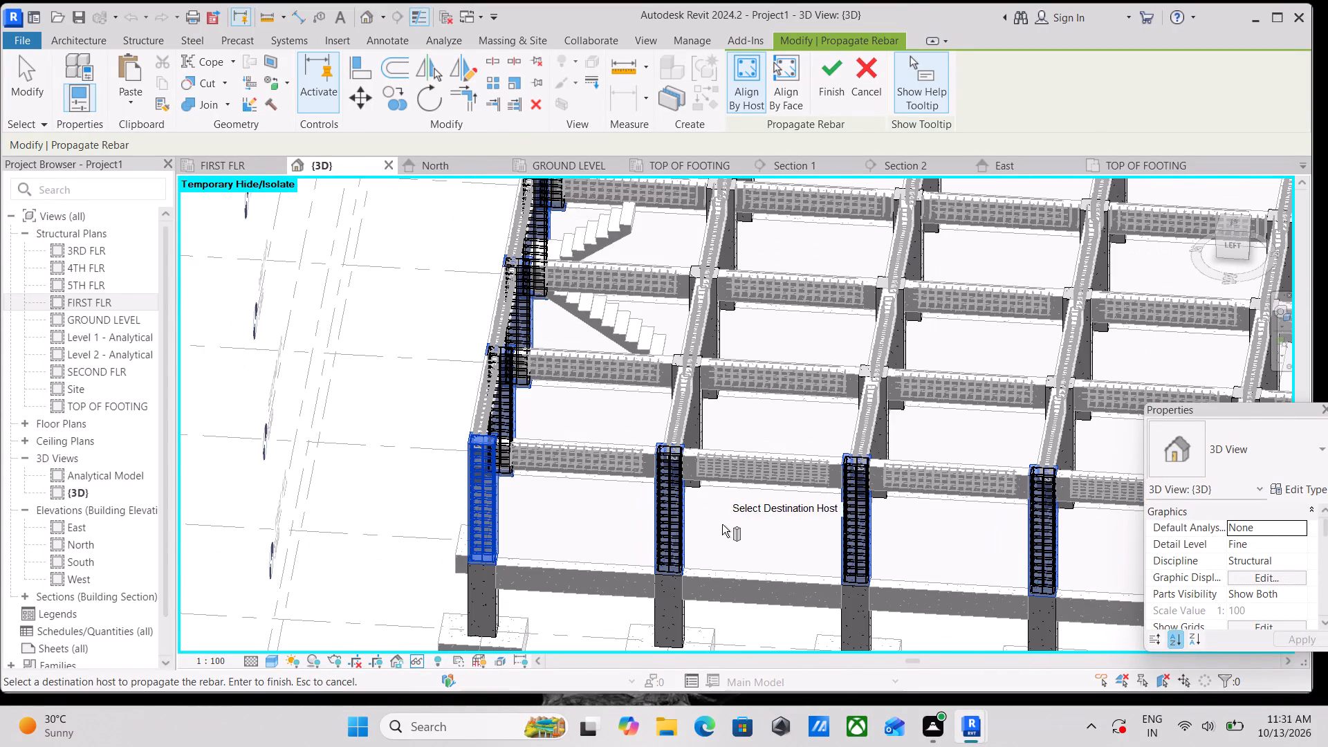
pyautogui.scroll(-2, 722, 524)
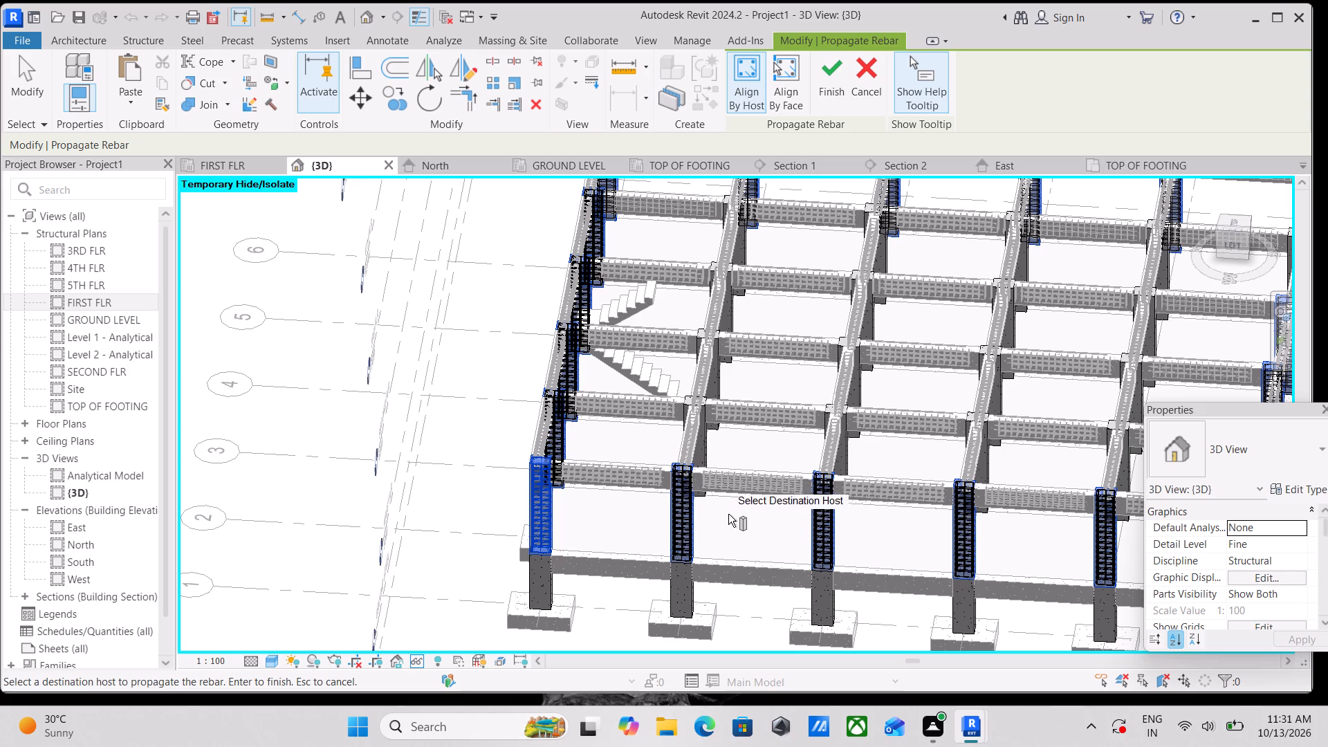
pyautogui.click(838, 87)
# In the left 3D view, extend the start of the four-bar 13M straight rebar set in FIRST FLR beam A-B to column A-1's face.
pyautogui.scroll(1, 741, 519)
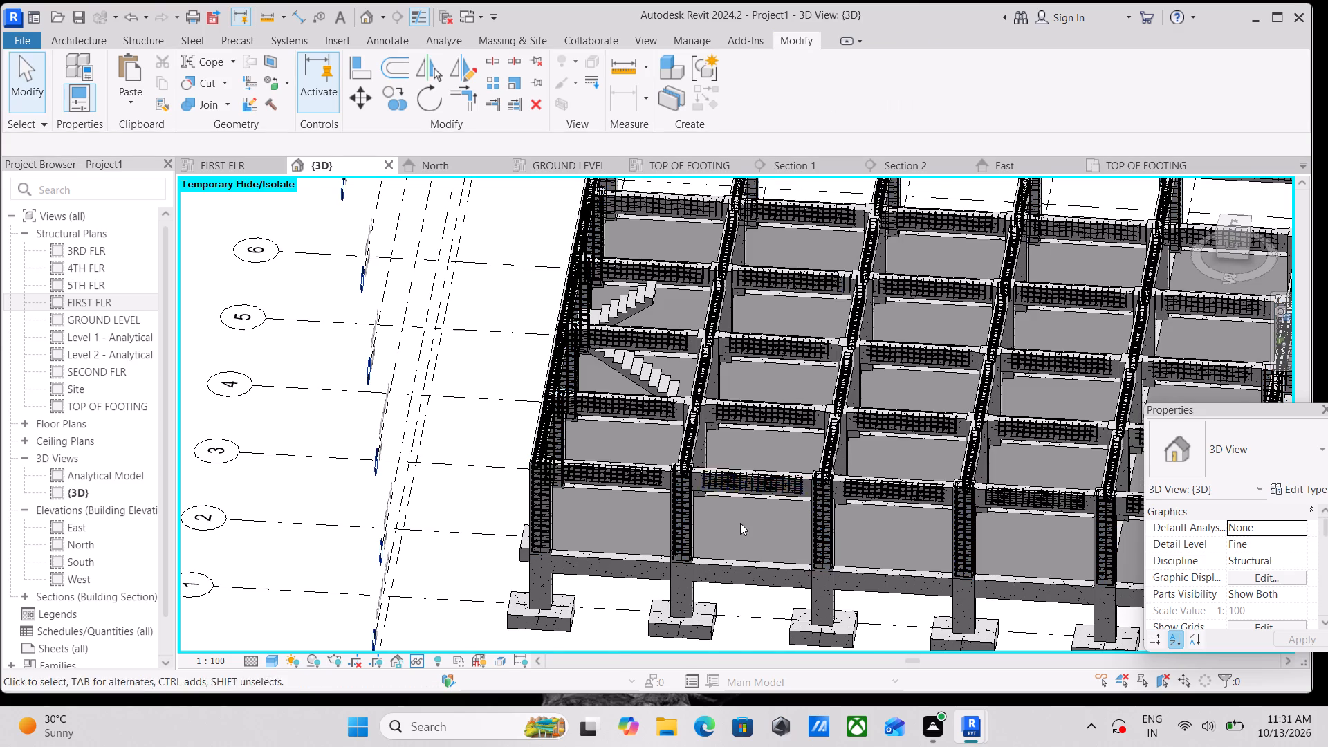
pyautogui.scroll(1, 740, 523)
pyautogui.click(1236, 250)
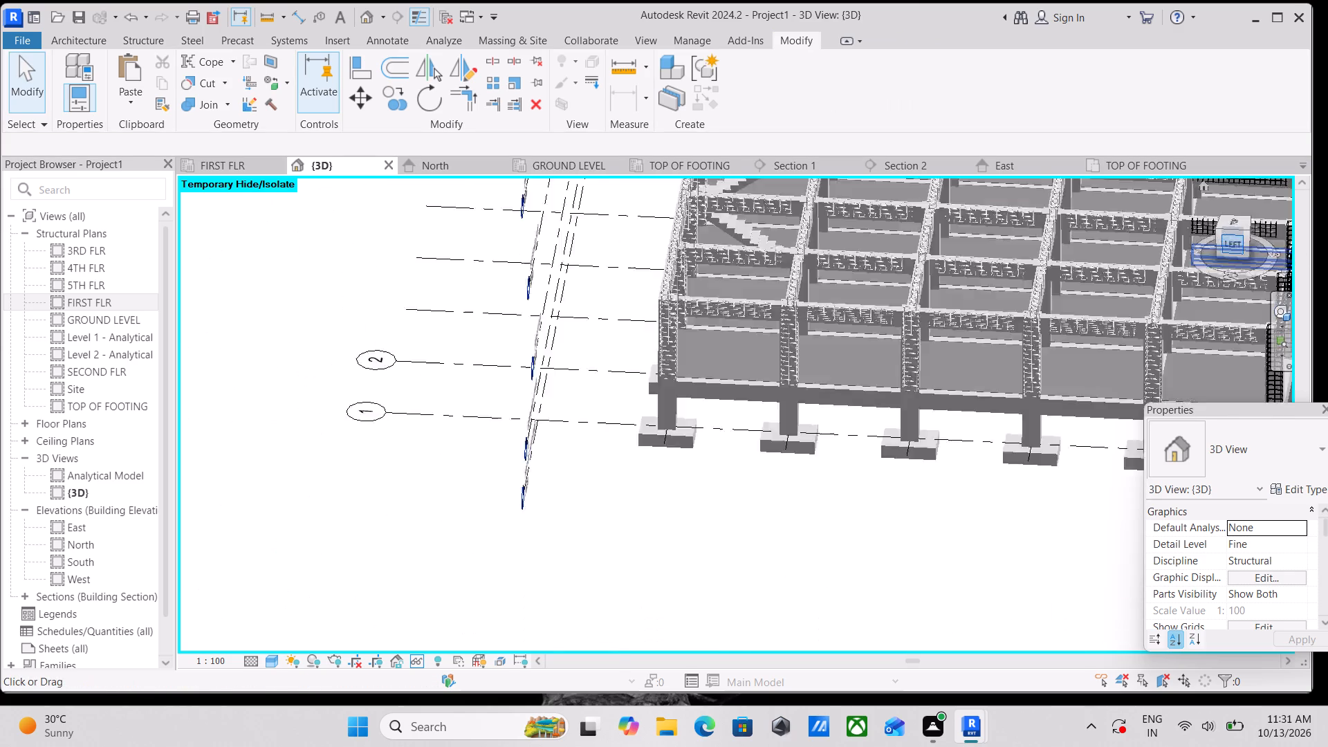
pyautogui.scroll(4, 635, 576)
pyautogui.scroll(3, 680, 392)
pyautogui.scroll(2, 735, 352)
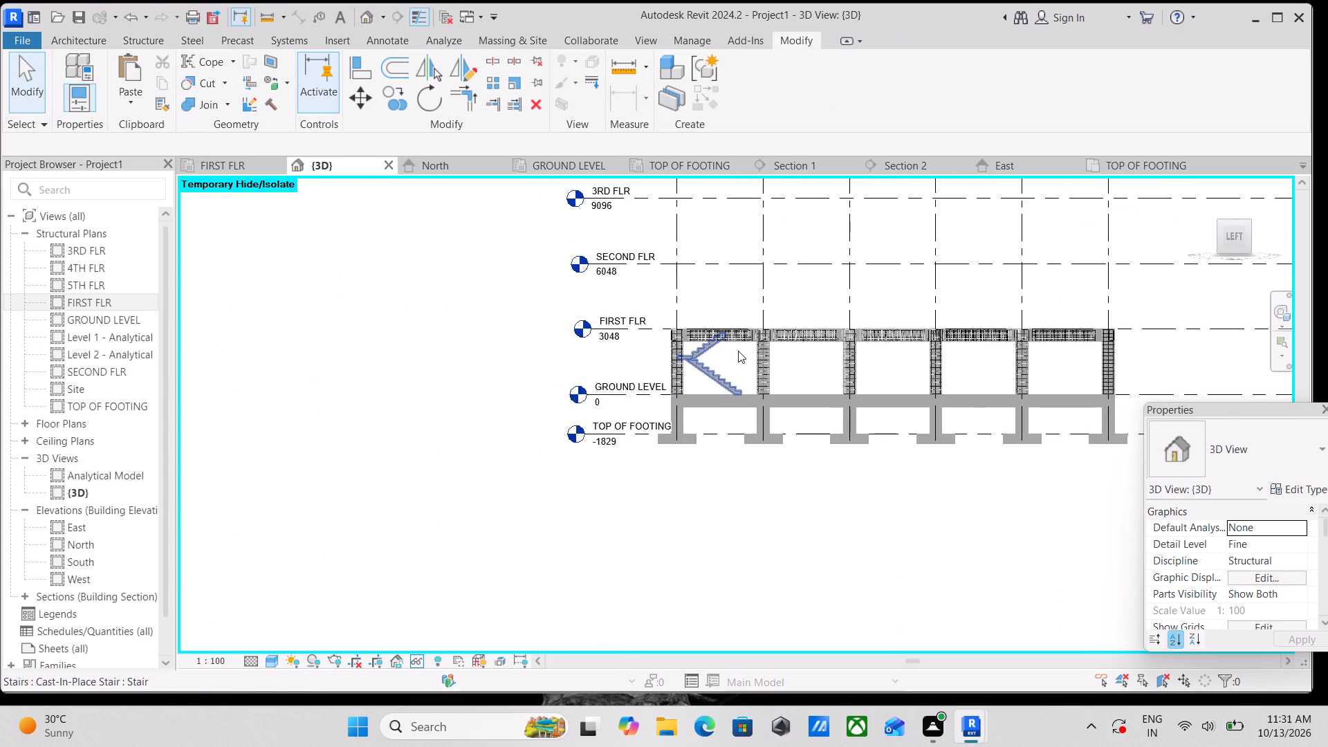
pyautogui.scroll(2, 738, 351)
pyautogui.scroll(8, 643, 333)
pyautogui.scroll(3, 715, 348)
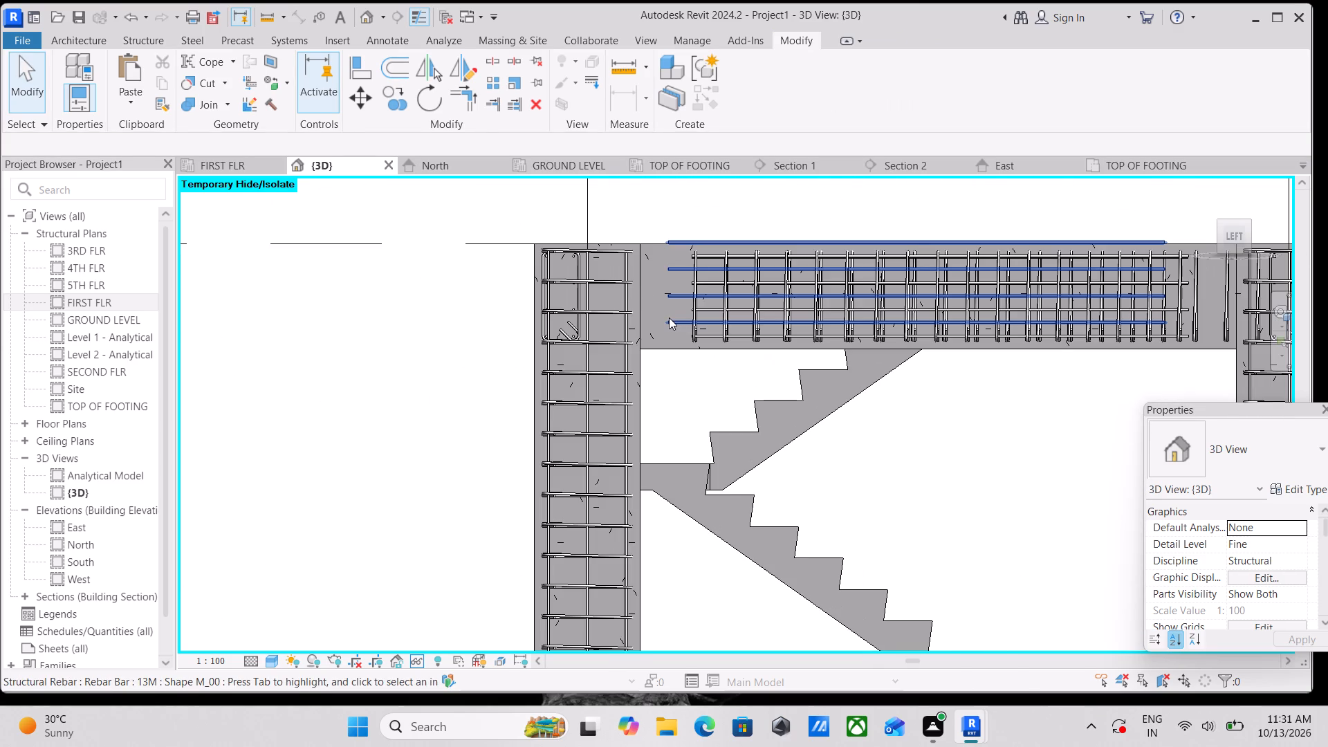
pyautogui.click(669, 320)
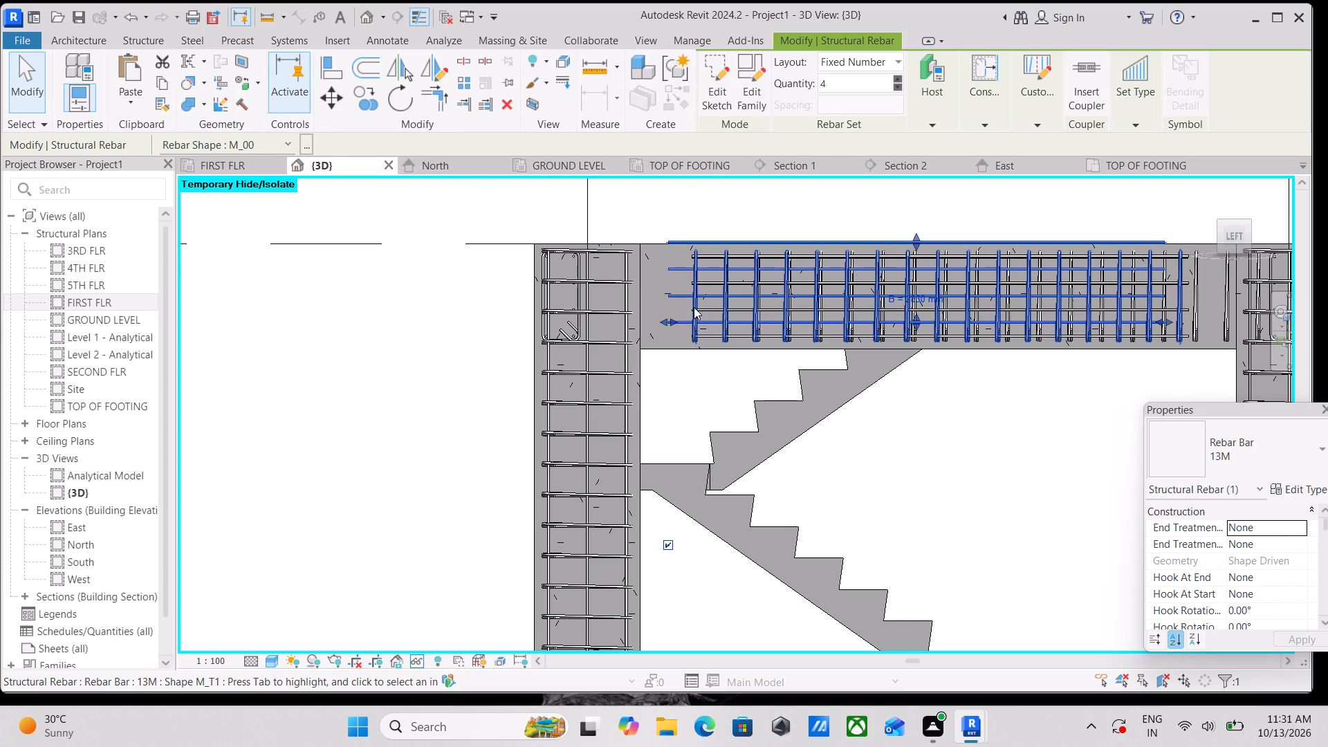
pyautogui.scroll(-3, 694, 307)
pyautogui.scroll(3, 672, 318)
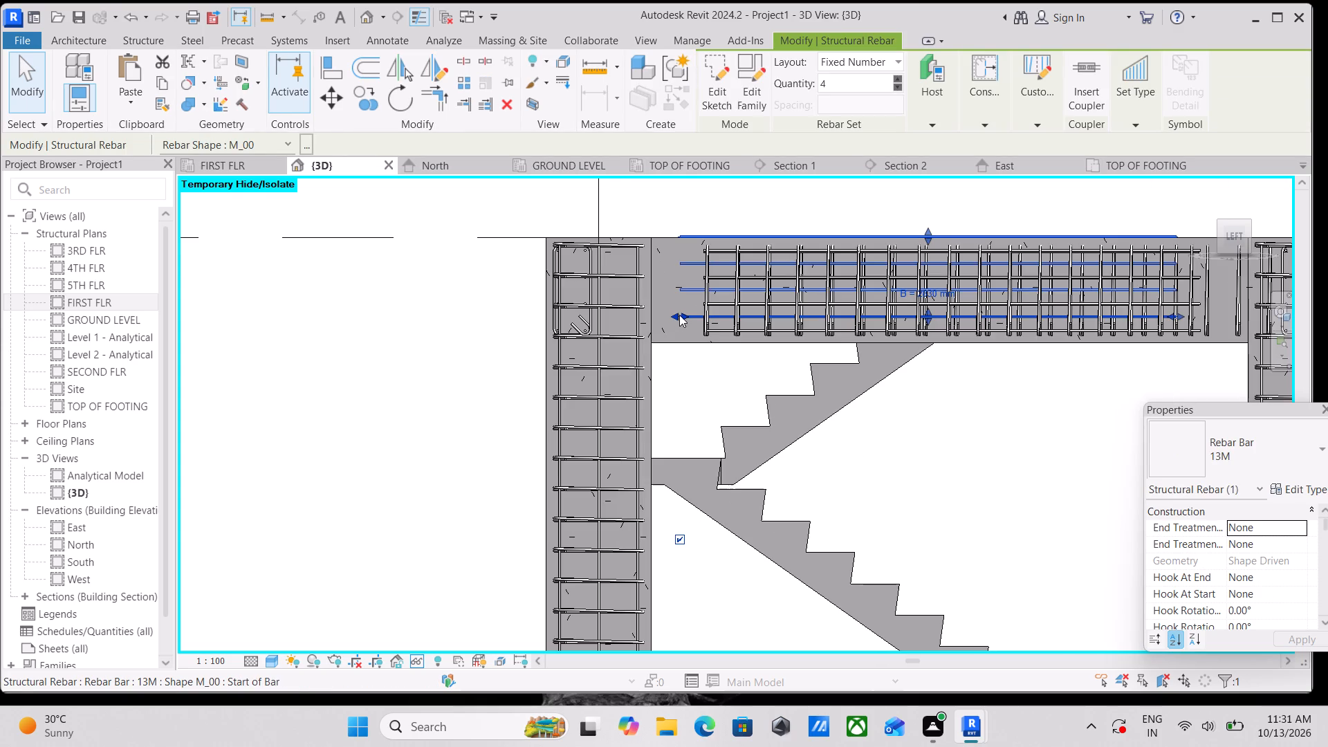
pyautogui.moveTo(679, 315); pyautogui.dragTo(652, 315)
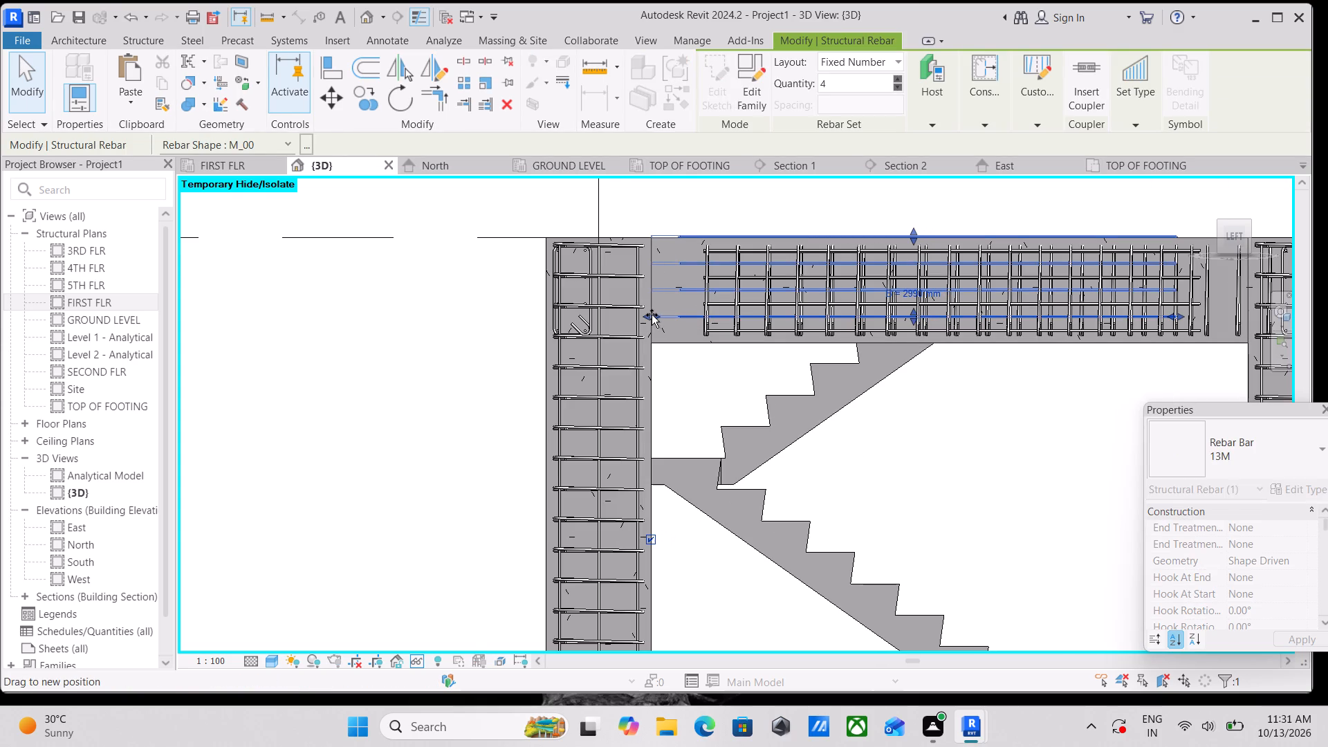
pyautogui.moveTo(652, 315); pyautogui.dragTo(651, 315)
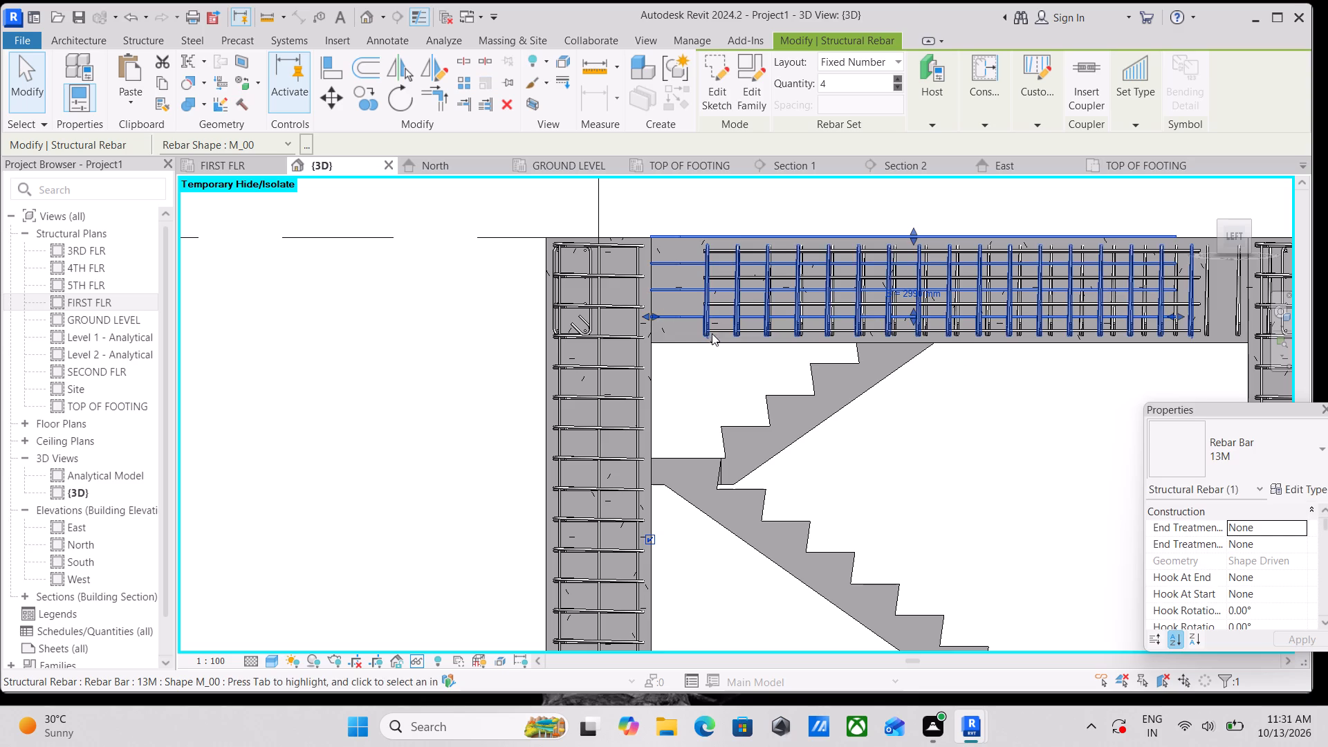
# Extend the selected four-bar 13M straight set in FIRST FLR beam A-B to the grid B column's face, making it about 3380 mm long.
pyautogui.click(717, 331)
pyautogui.moveTo(700, 330); pyautogui.dragTo(652, 330)
pyautogui.scroll(-2, 797, 346)
pyautogui.moveTo(785, 347); pyautogui.dragTo(429, 360, button='middle')
pyautogui.scroll(3, 742, 340)
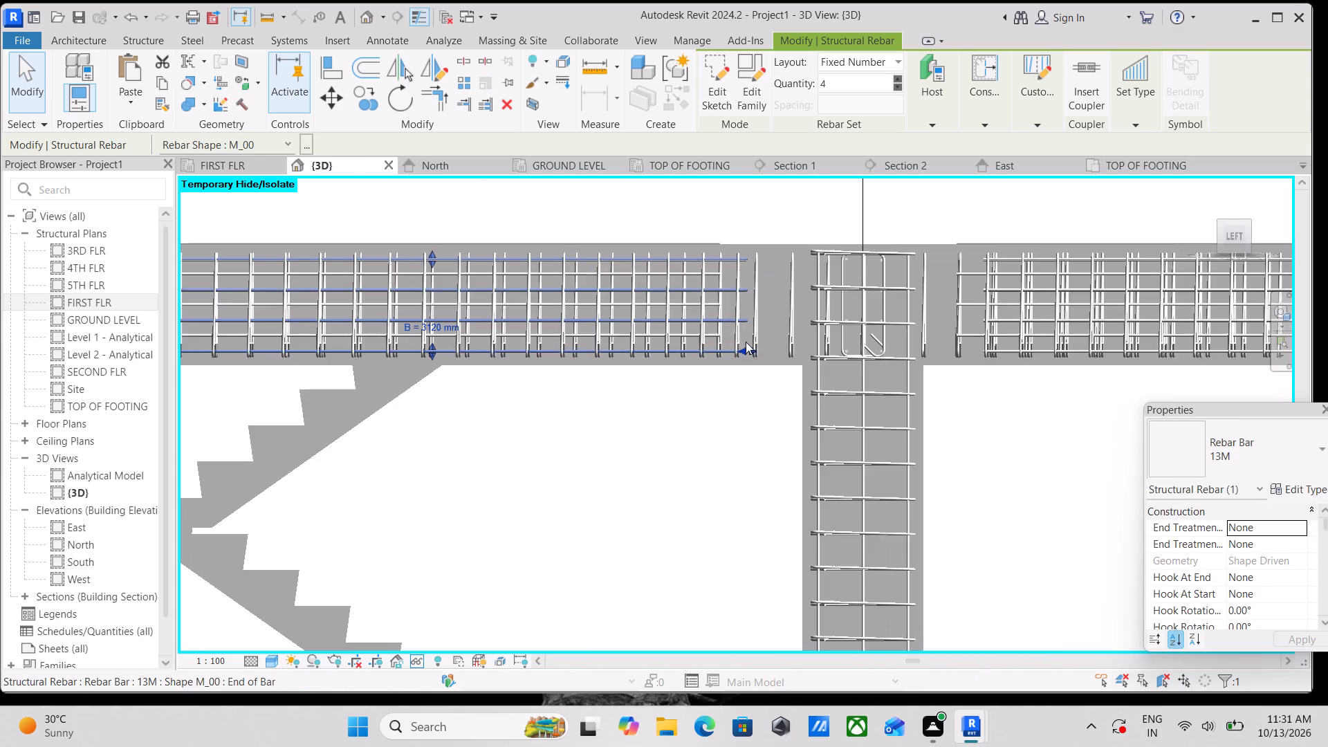
pyautogui.moveTo(747, 349); pyautogui.dragTo(794, 349)
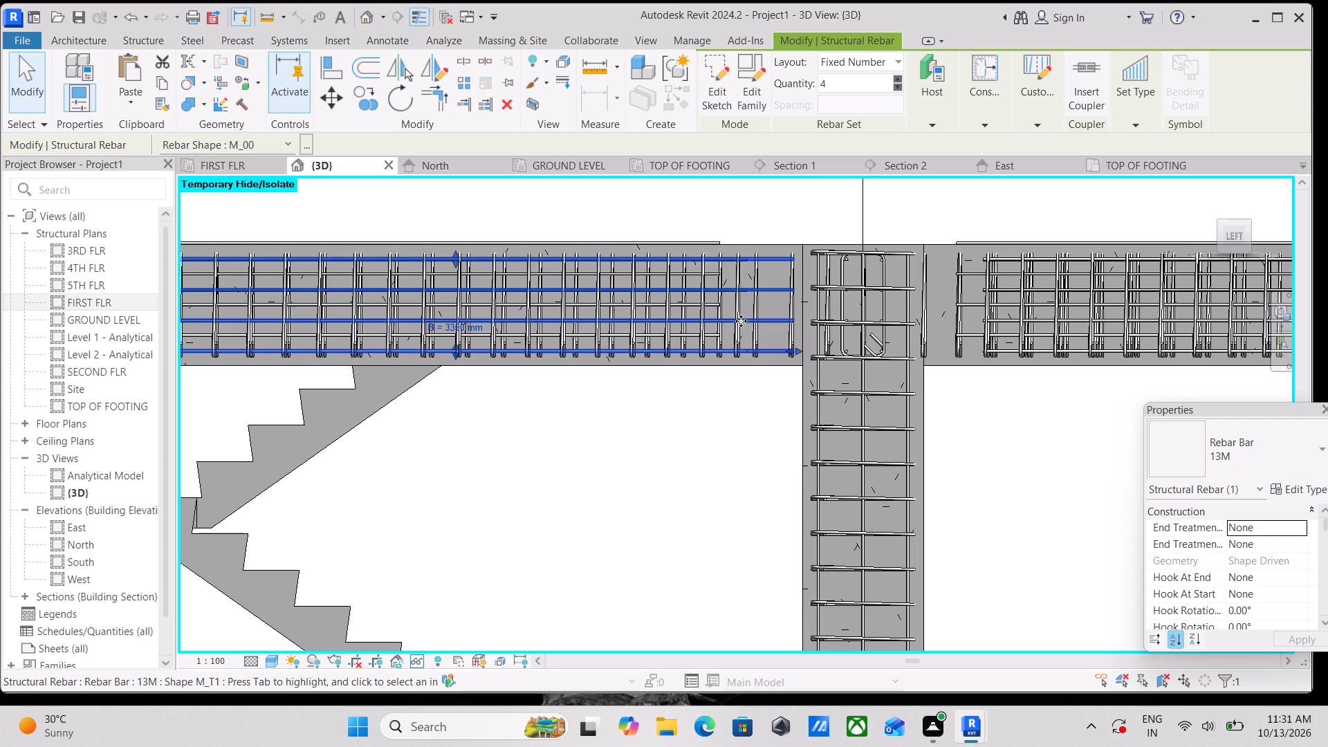
# In the top 3D view, extend the beam's inner four-bar 13M straight set to the grid B column's face, making it about 3070 mm long.
pyautogui.click(741, 321)
pyautogui.scroll(-3, 744, 325)
pyautogui.keyDown('shift'); pyautogui.moveTo(739, 340); pyautogui.dragTo(767, 607, button='middle'); pyautogui.keyUp('shift')
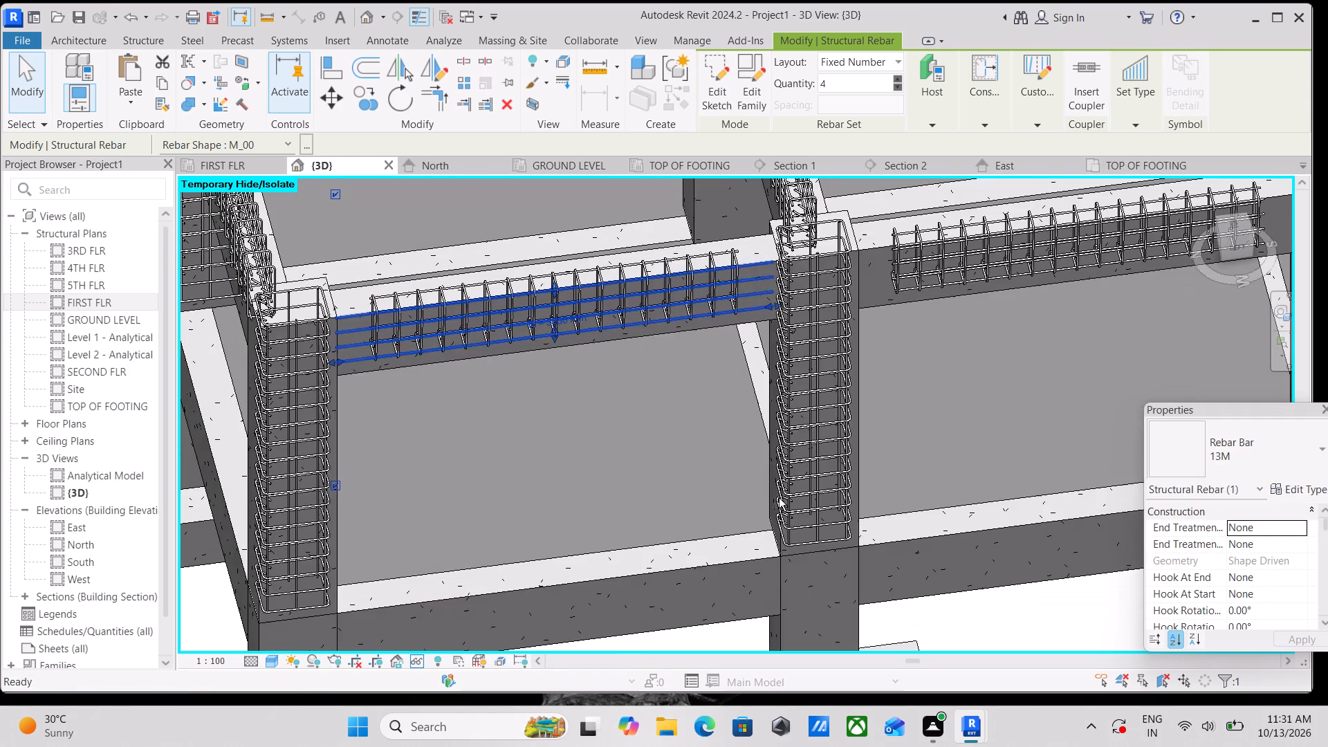
pyautogui.keyDown('shift'); pyautogui.moveTo(745, 239); pyautogui.dragTo(801, 508, button='middle'); pyautogui.keyUp('shift')
pyautogui.keyDown('shift'); pyautogui.moveTo(751, 342); pyautogui.dragTo(769, 415, button='middle'); pyautogui.keyUp('shift')
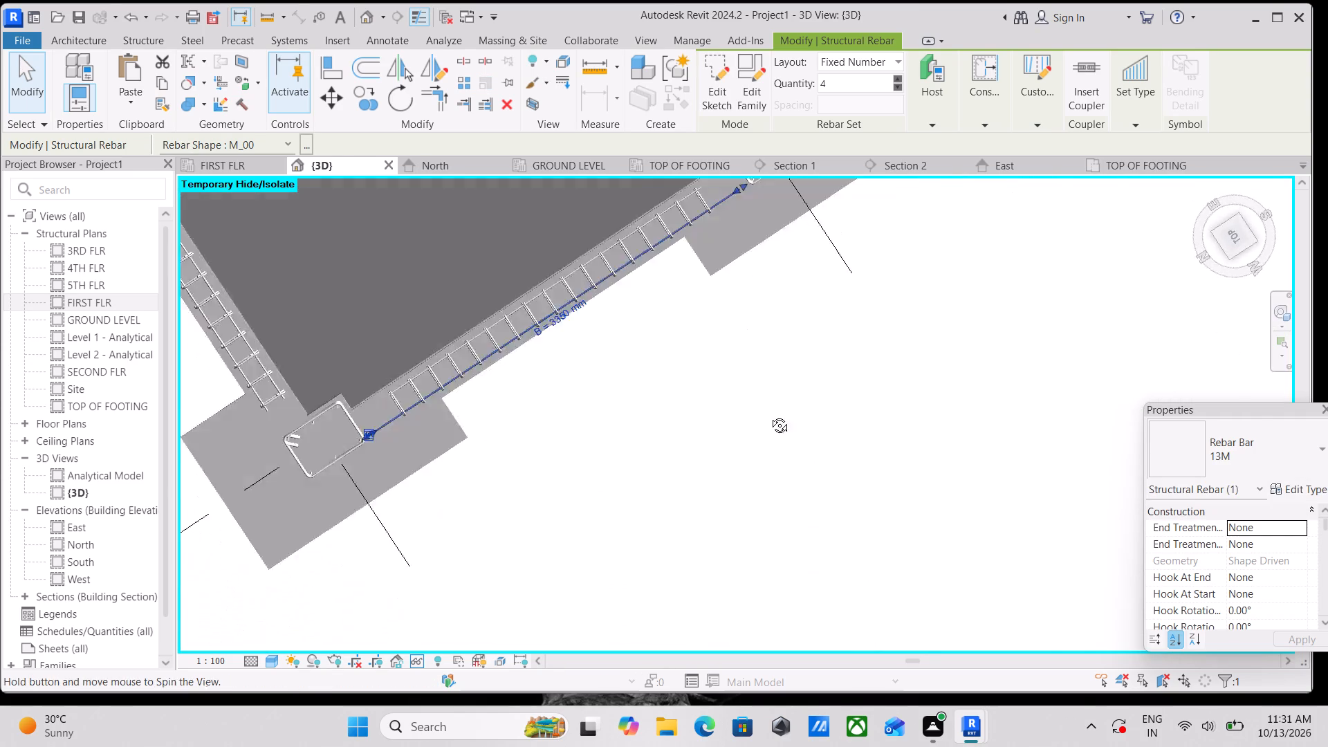
pyautogui.keyDown('shift'); pyautogui.moveTo(769, 415); pyautogui.dragTo(782, 456, button='middle'); pyautogui.keyUp('shift')
pyautogui.click(1230, 237)
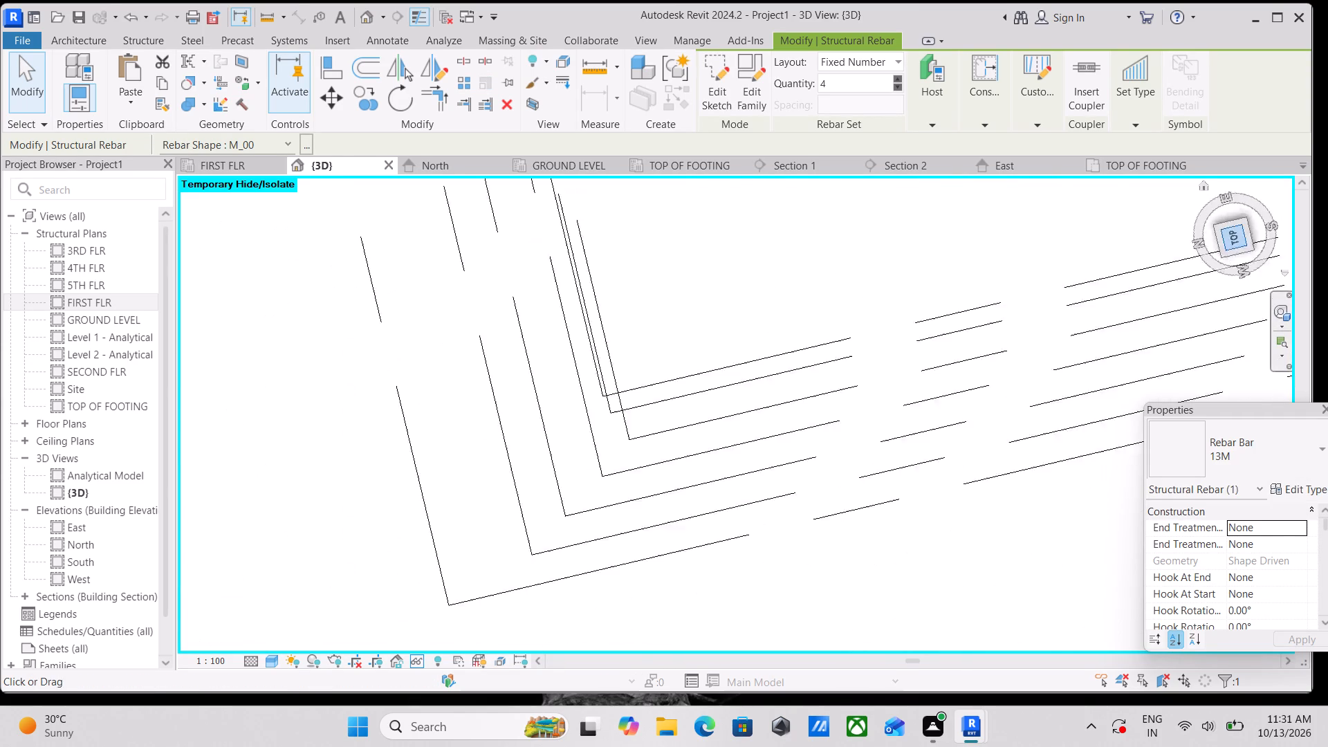
pyautogui.scroll(2, 727, 476)
pyautogui.moveTo(966, 414); pyautogui.dragTo(765, 445, button='middle')
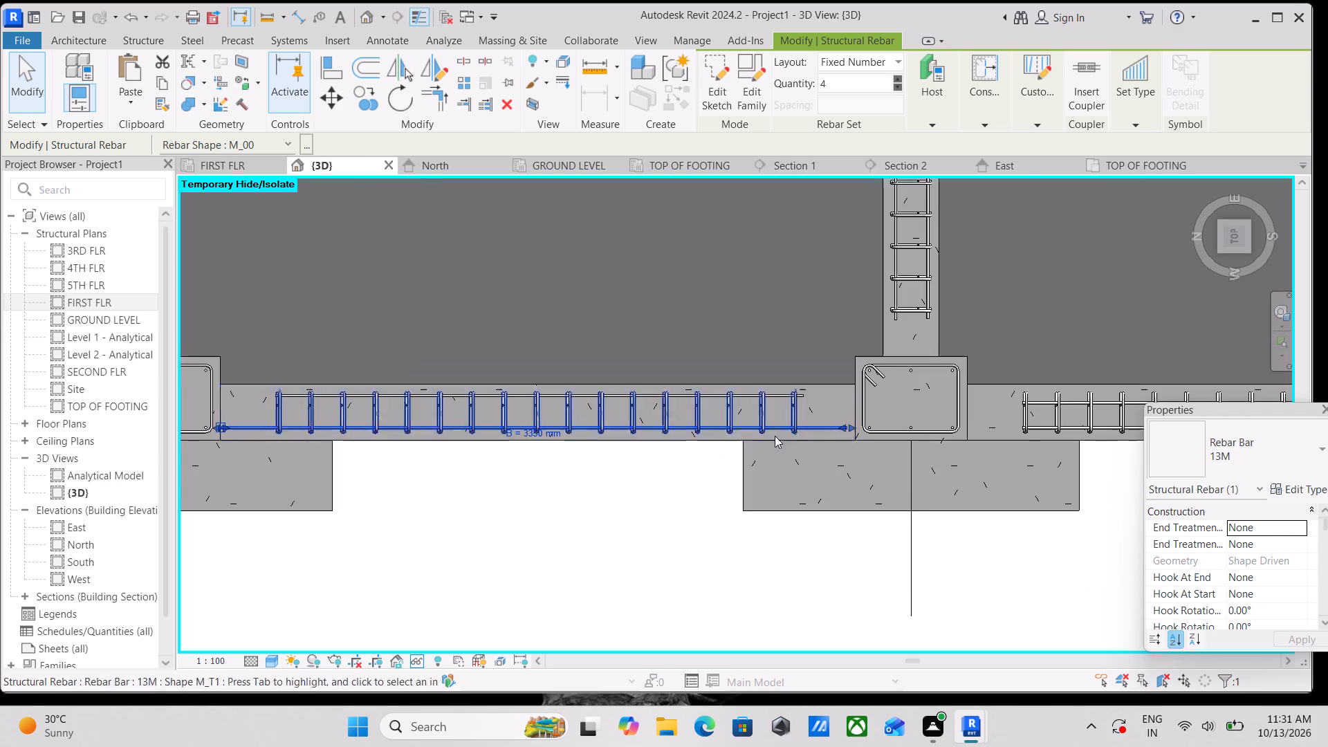
pyautogui.click(802, 398)
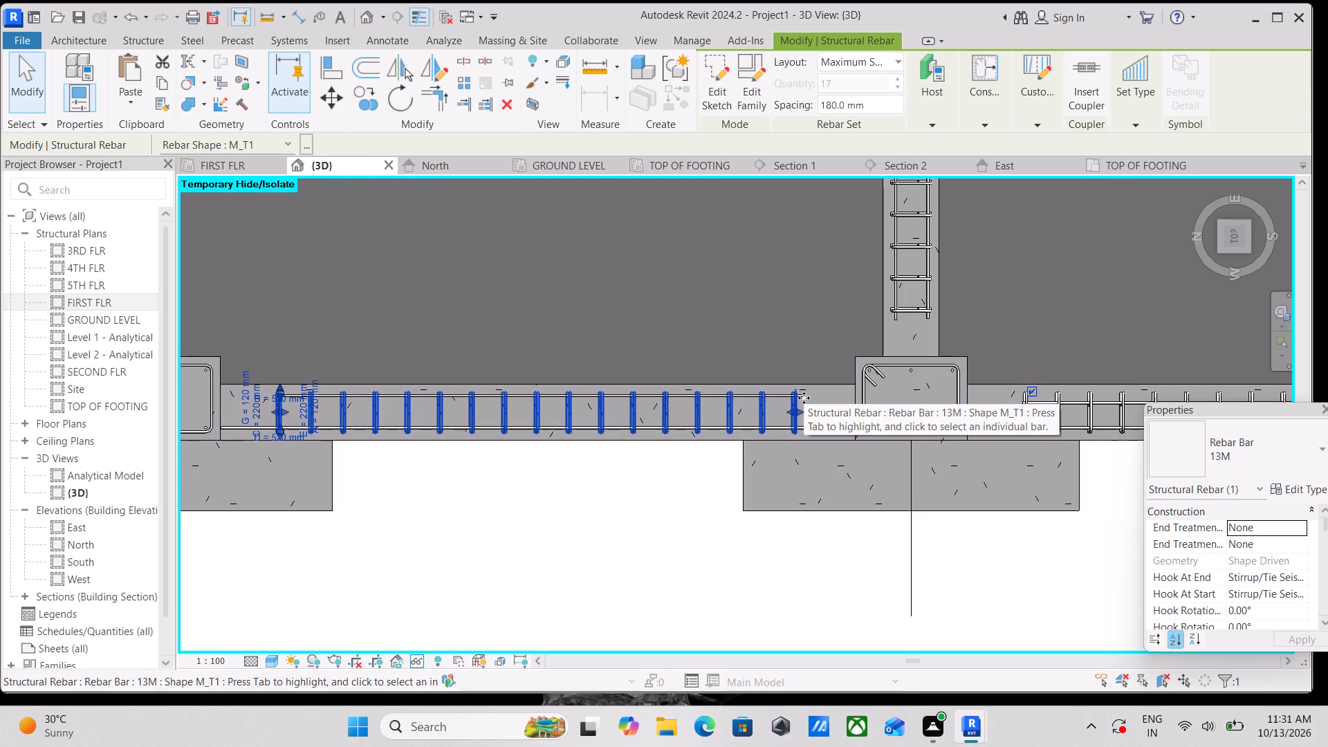
pyautogui.press('Escape')
pyautogui.click(806, 396)
pyautogui.moveTo(808, 396); pyautogui.dragTo(825, 398)
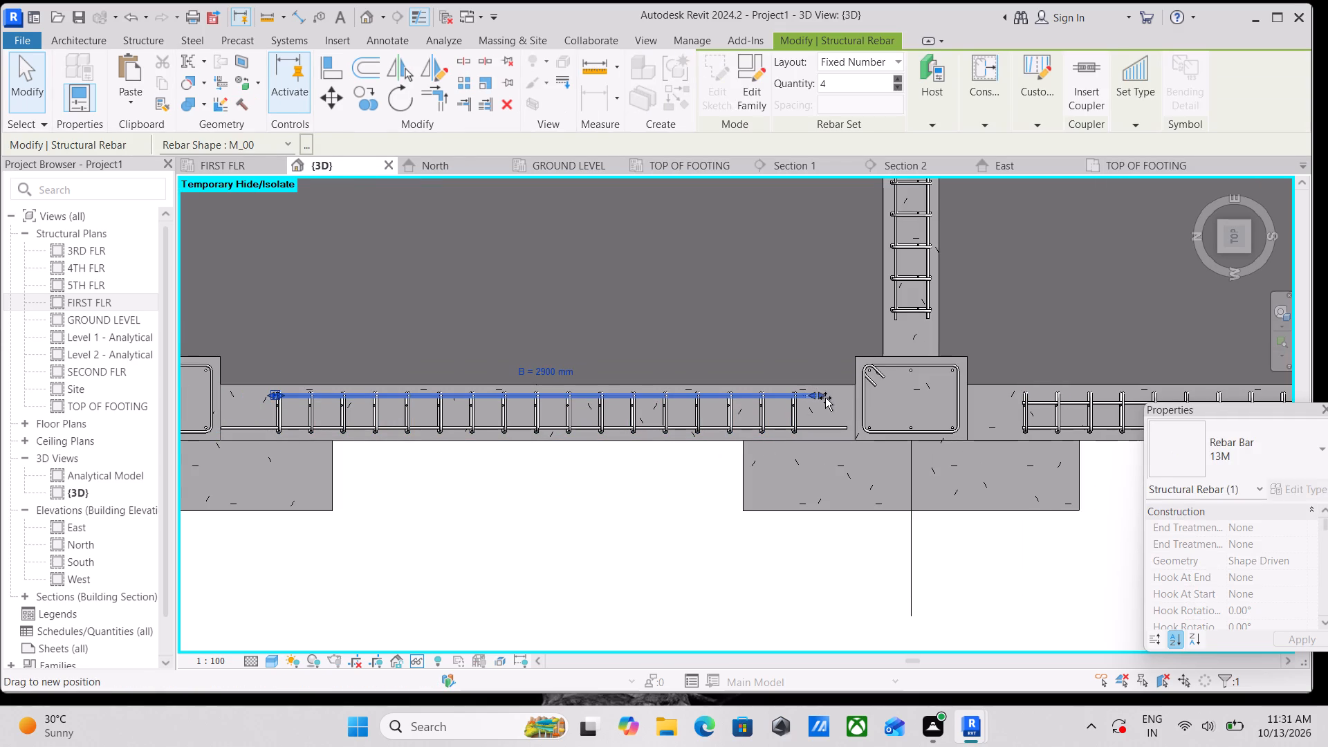
pyautogui.moveTo(825, 398); pyautogui.dragTo(849, 398)
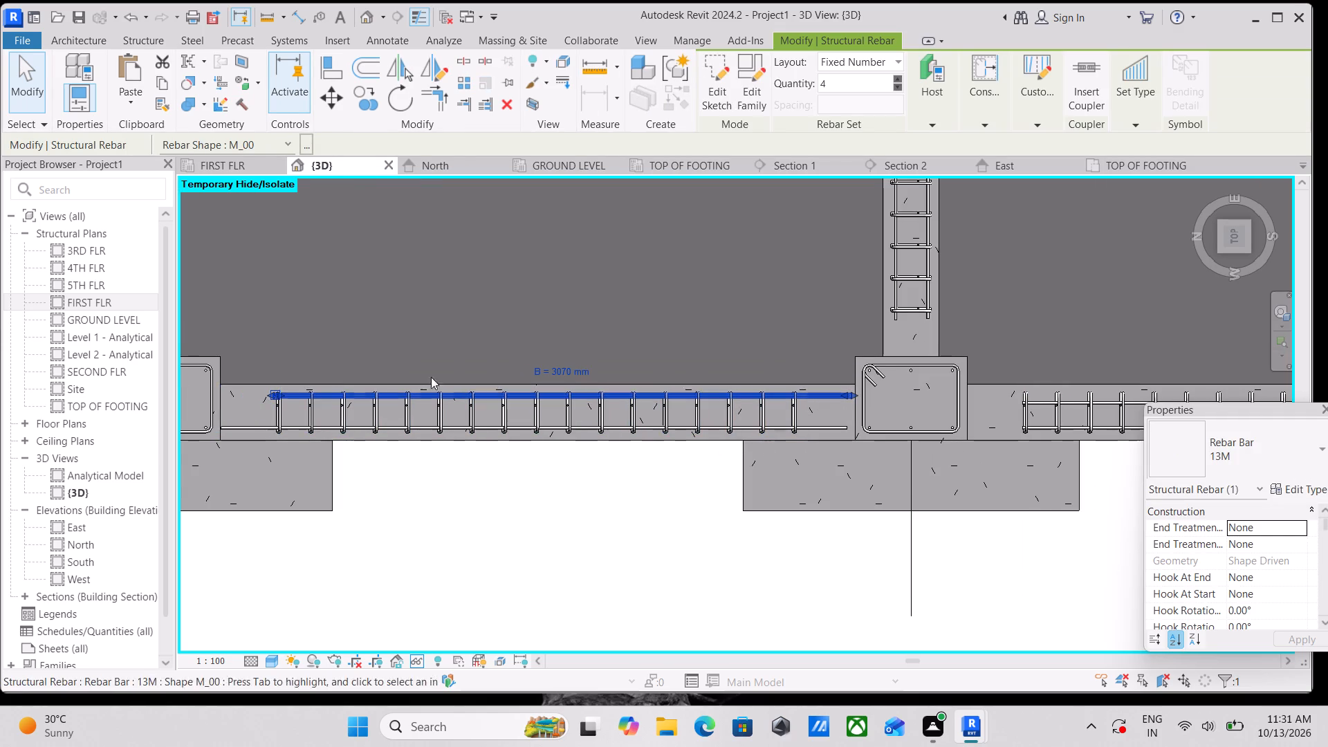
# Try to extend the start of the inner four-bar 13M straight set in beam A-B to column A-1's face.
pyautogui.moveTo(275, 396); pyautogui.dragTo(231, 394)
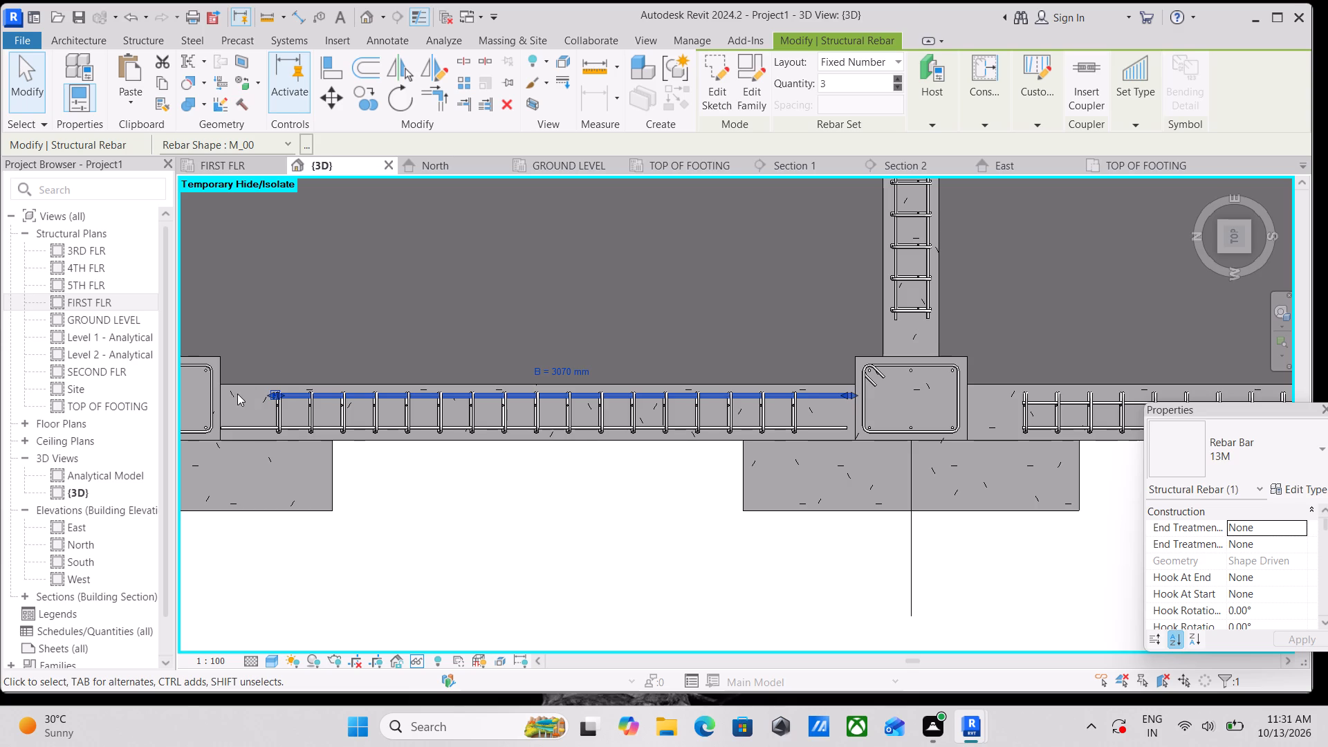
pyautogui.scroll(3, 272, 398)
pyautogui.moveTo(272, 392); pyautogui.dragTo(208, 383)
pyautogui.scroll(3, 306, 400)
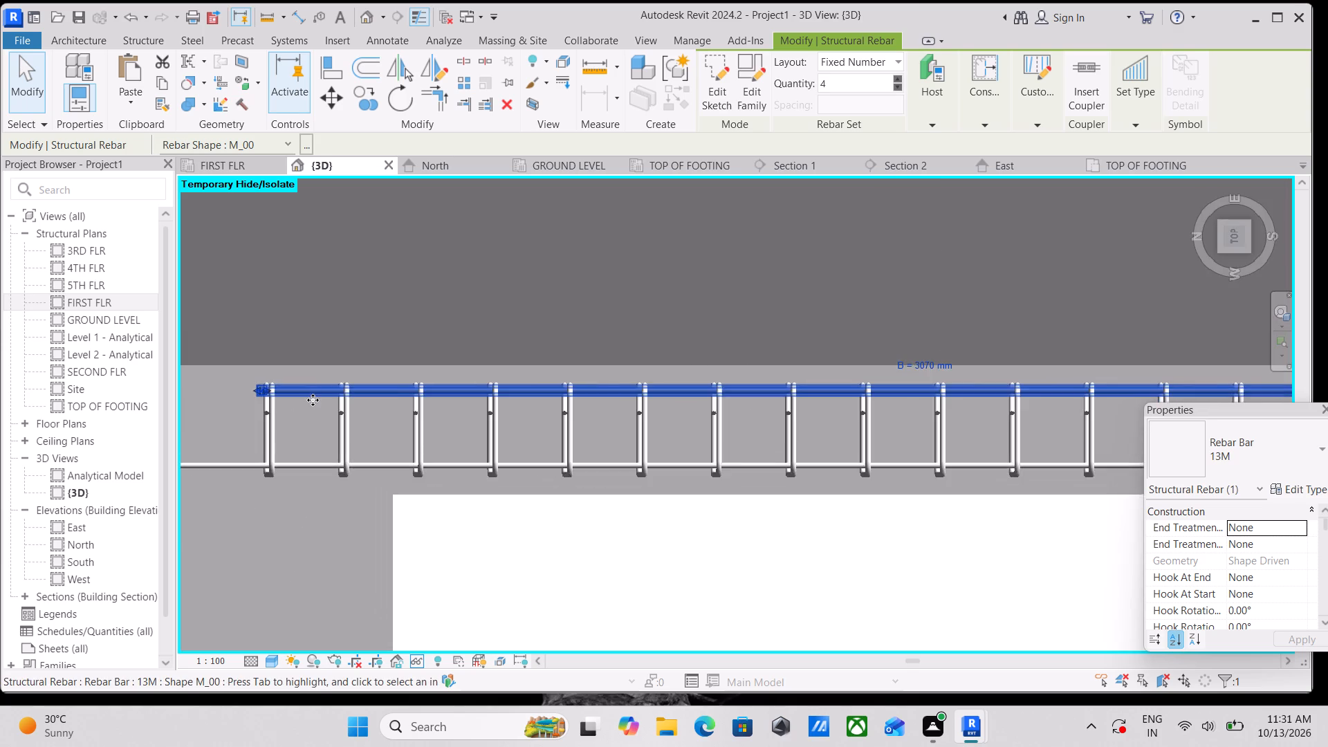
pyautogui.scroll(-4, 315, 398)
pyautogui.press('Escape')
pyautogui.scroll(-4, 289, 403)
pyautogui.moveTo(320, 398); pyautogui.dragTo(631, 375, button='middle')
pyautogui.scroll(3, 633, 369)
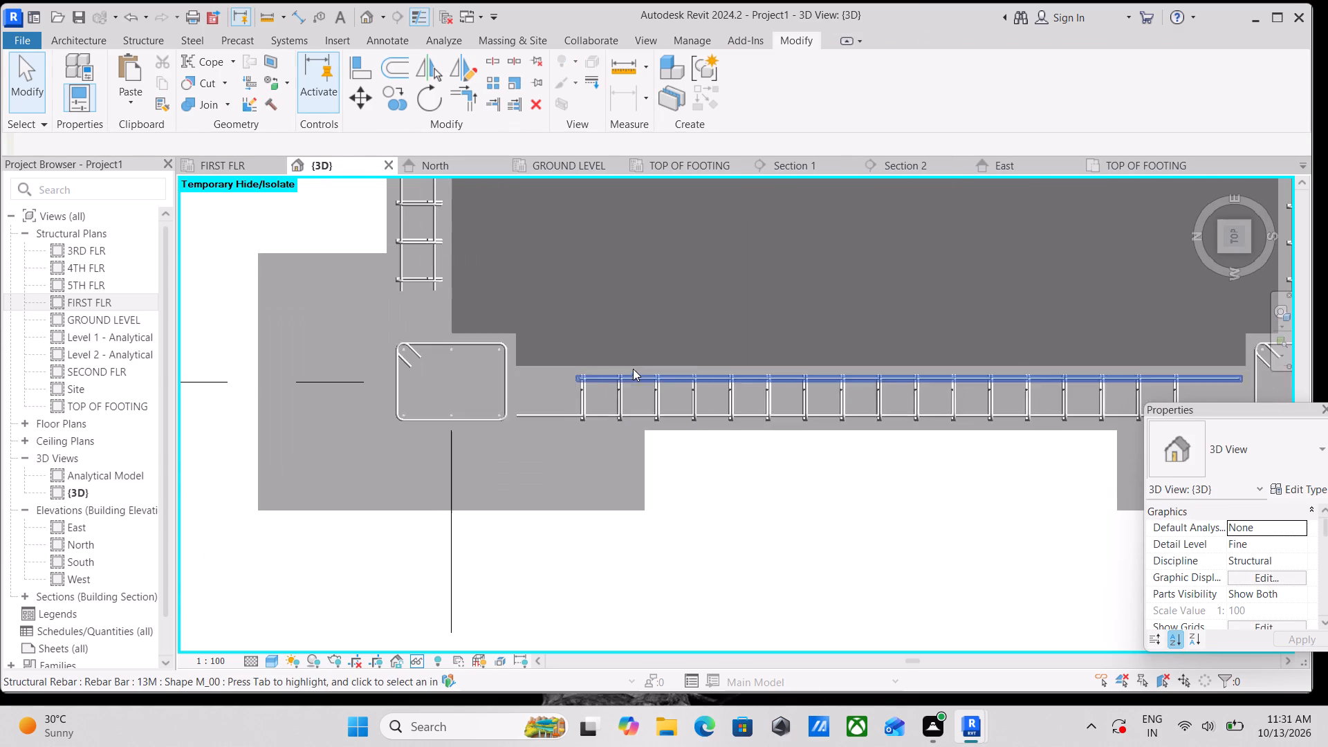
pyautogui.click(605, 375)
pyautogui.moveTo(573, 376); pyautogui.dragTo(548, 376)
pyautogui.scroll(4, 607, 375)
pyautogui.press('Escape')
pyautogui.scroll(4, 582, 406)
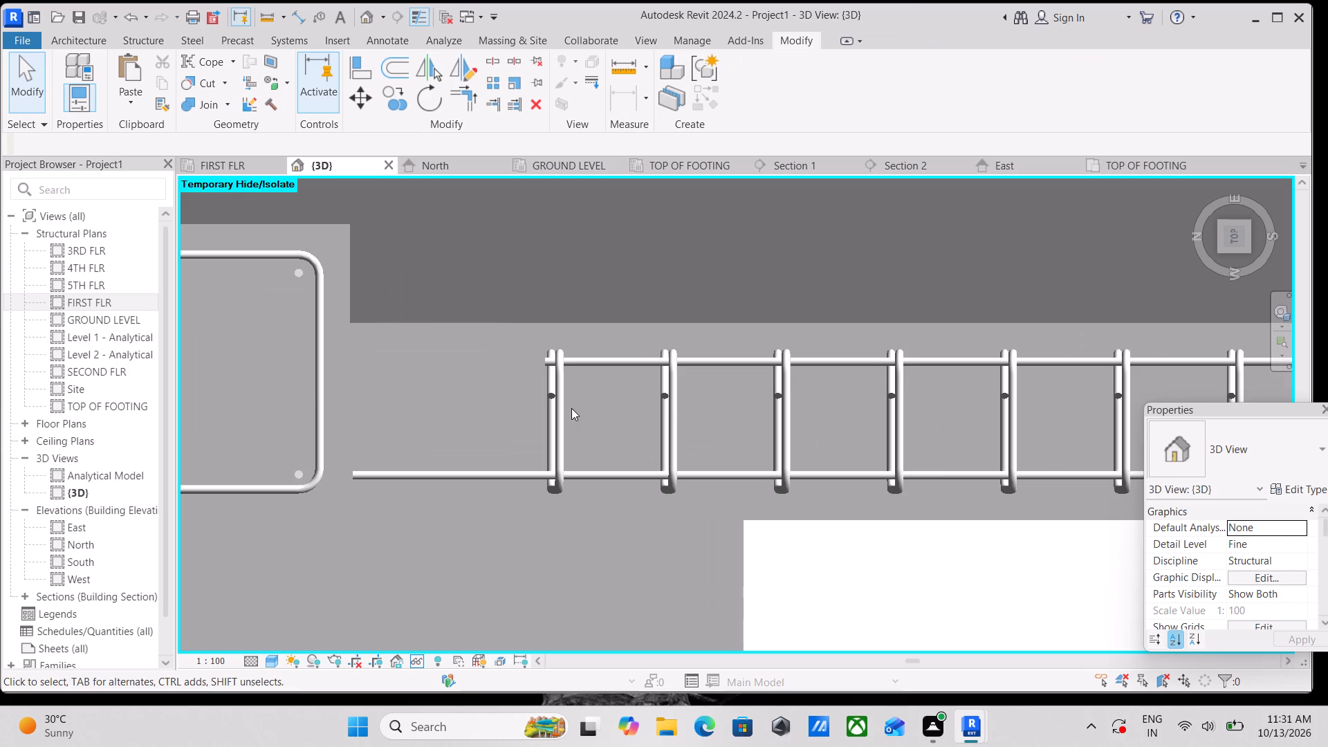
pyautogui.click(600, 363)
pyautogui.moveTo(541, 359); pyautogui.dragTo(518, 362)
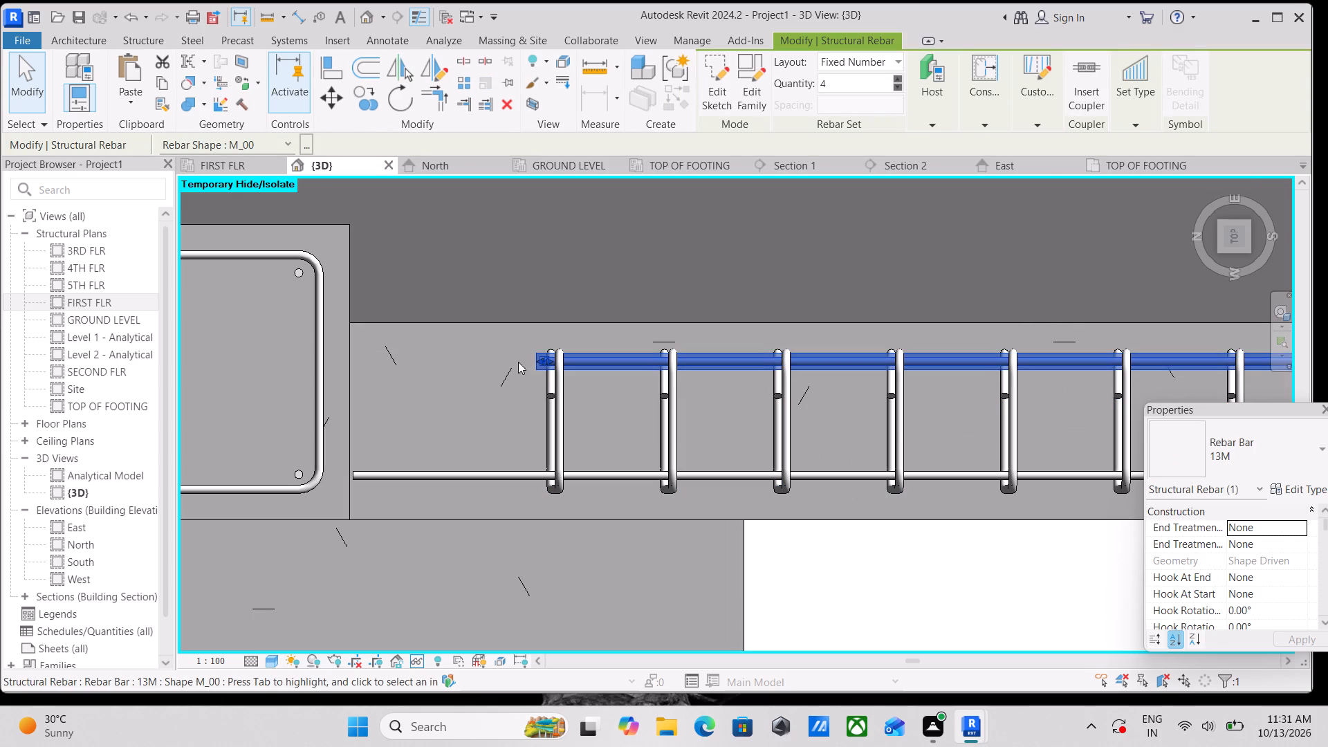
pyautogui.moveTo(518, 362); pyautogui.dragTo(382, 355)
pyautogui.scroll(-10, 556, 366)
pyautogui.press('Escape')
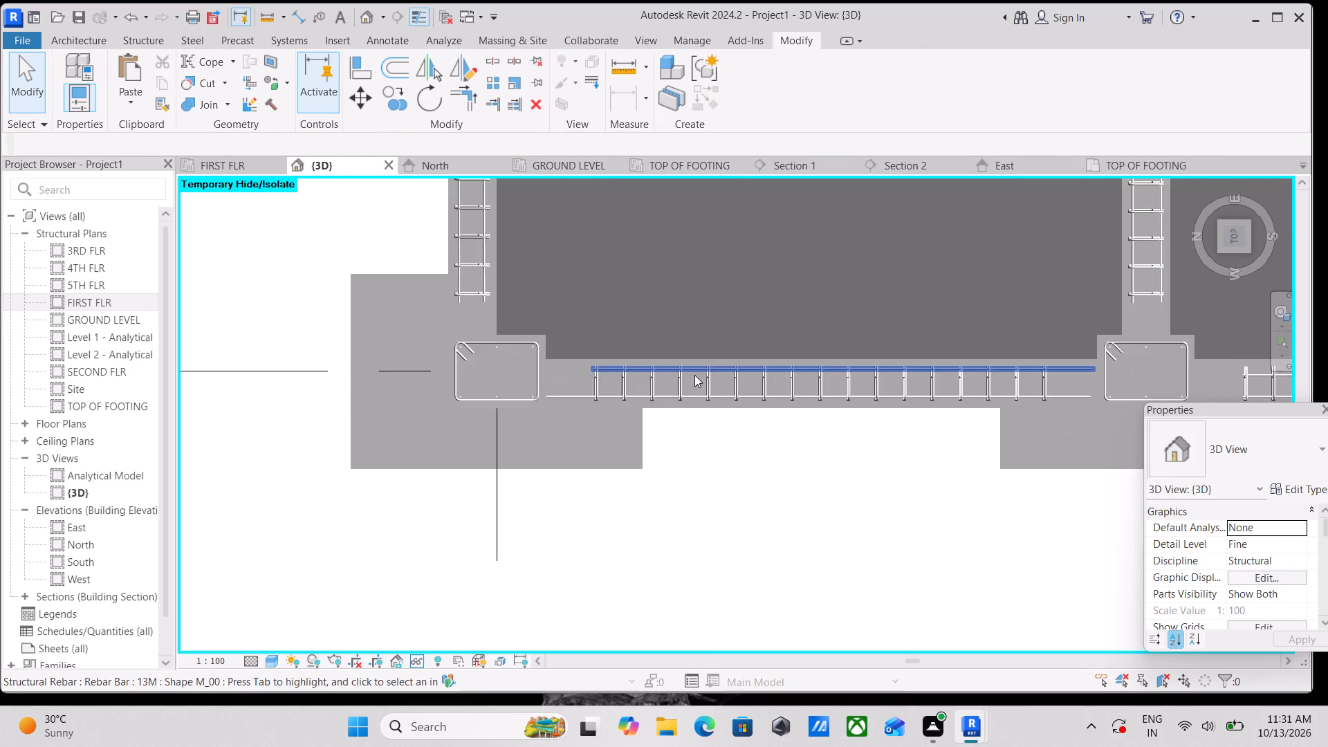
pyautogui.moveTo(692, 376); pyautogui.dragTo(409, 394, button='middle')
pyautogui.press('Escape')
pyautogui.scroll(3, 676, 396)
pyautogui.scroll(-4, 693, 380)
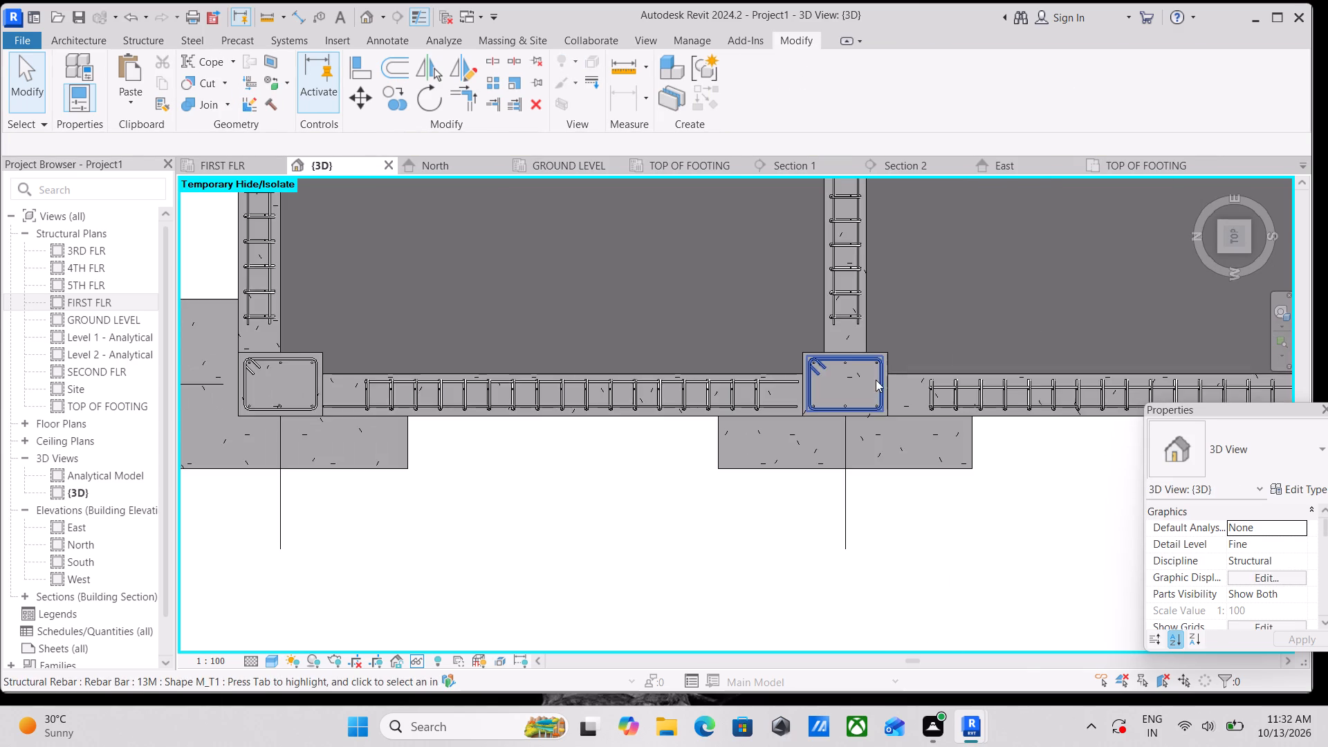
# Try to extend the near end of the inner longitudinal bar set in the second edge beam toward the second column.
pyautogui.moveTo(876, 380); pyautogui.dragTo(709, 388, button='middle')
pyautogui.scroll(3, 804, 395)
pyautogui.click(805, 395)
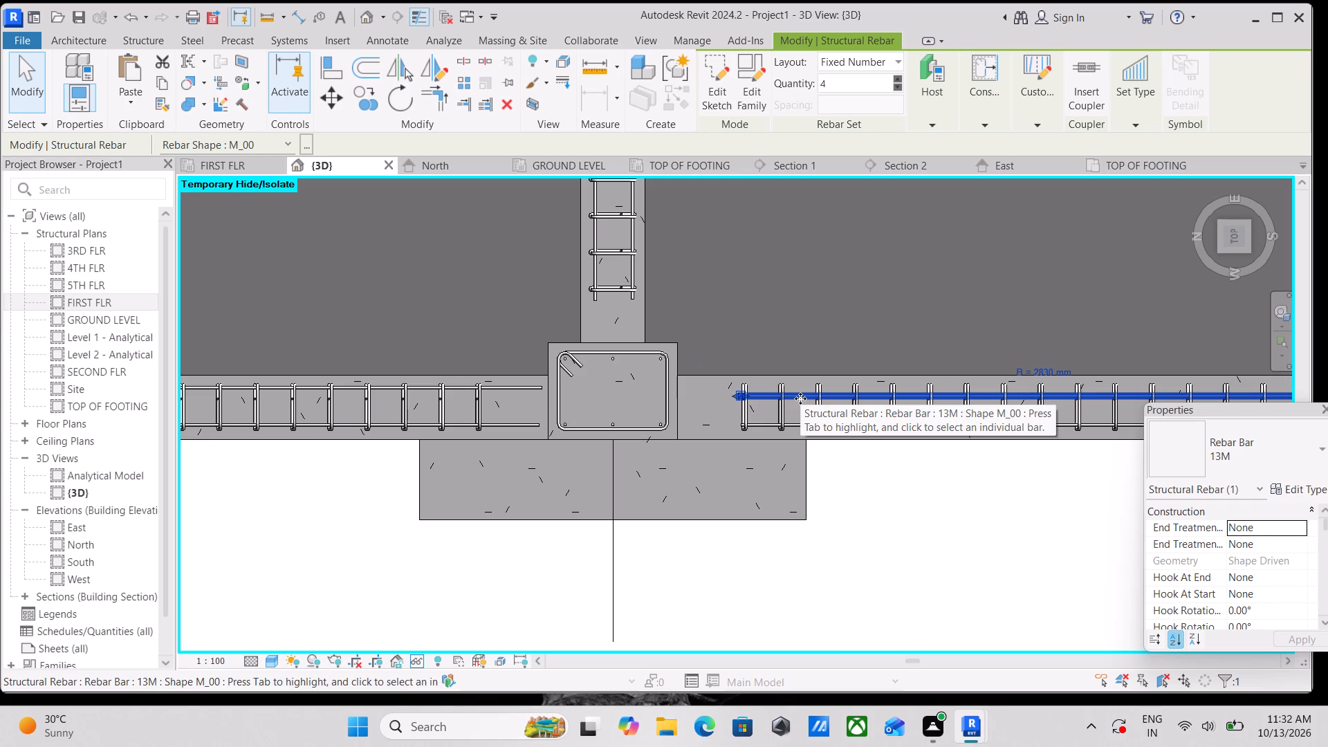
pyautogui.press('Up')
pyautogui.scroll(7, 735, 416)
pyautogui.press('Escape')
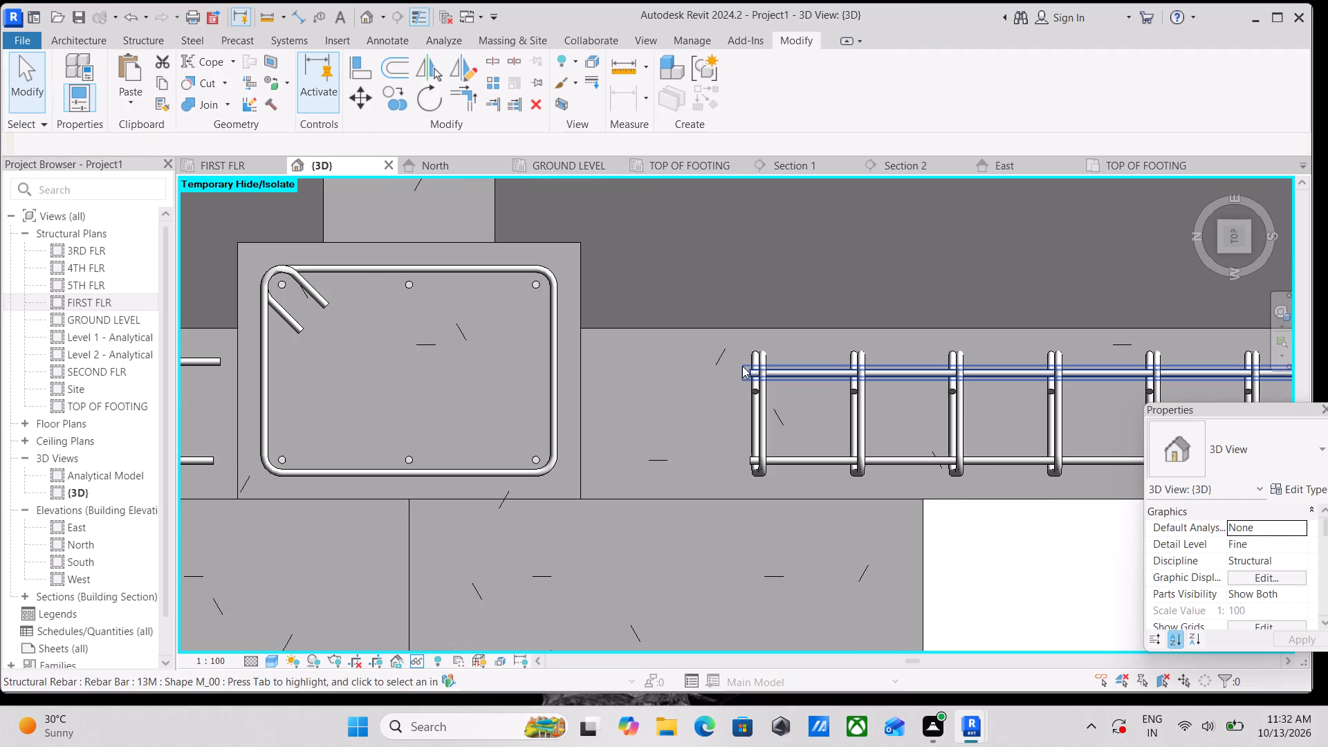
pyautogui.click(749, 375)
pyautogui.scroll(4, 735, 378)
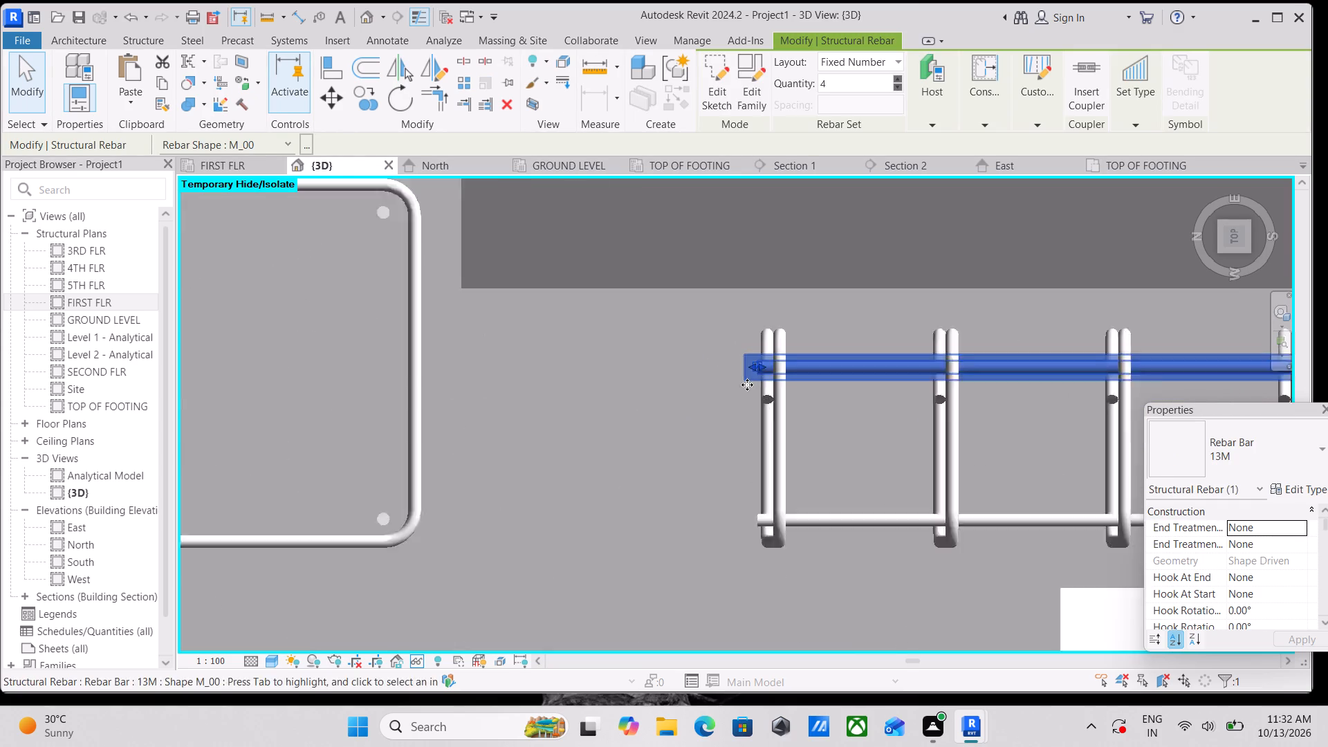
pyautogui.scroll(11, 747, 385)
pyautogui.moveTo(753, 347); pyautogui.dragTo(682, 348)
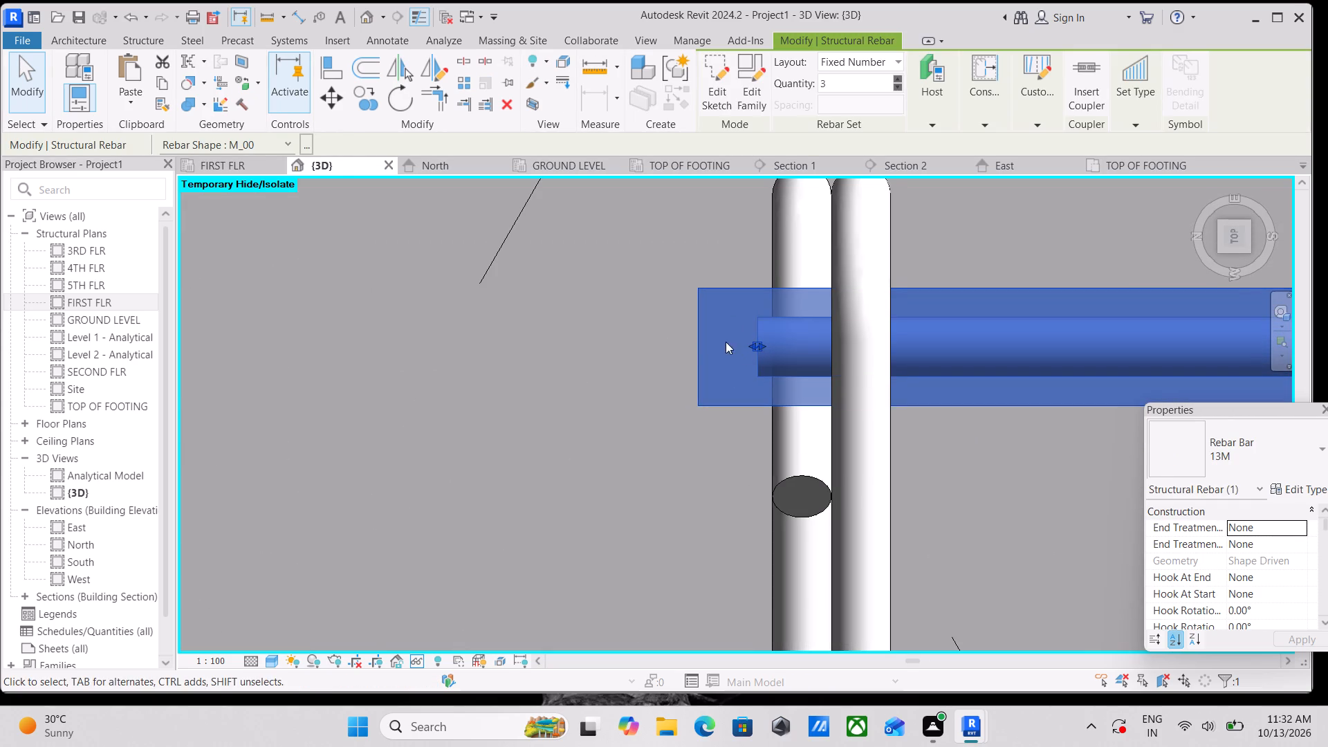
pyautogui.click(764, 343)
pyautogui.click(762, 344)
# Stretch the far end of the outer longitudinal bar set in the second edge beam to the third column's face.
pyautogui.scroll(-12, 762, 344)
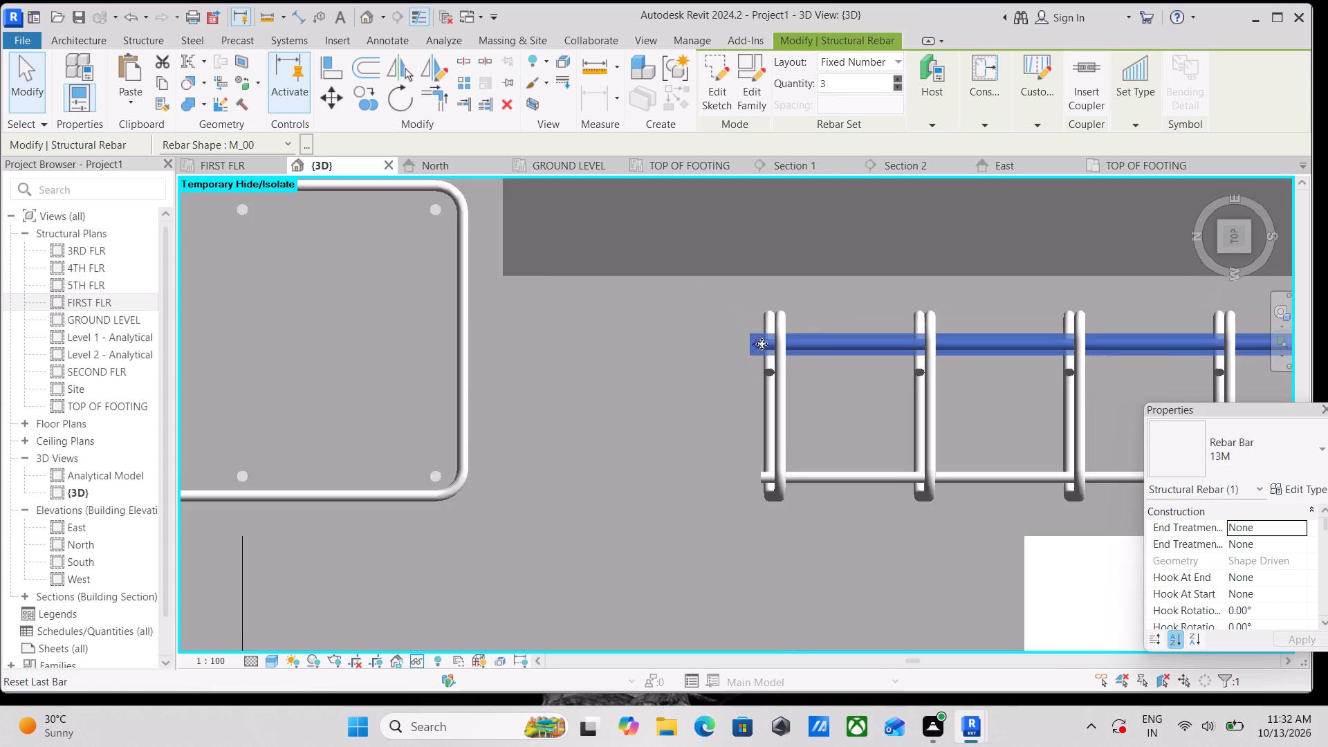
pyautogui.scroll(-6, 762, 344)
pyautogui.scroll(-2, 824, 351)
pyautogui.moveTo(824, 351); pyautogui.dragTo(508, 349, button='middle')
pyautogui.scroll(-3, 792, 376)
pyautogui.moveTo(783, 376); pyautogui.dragTo(575, 380, button='middle')
pyautogui.scroll(2, 866, 373)
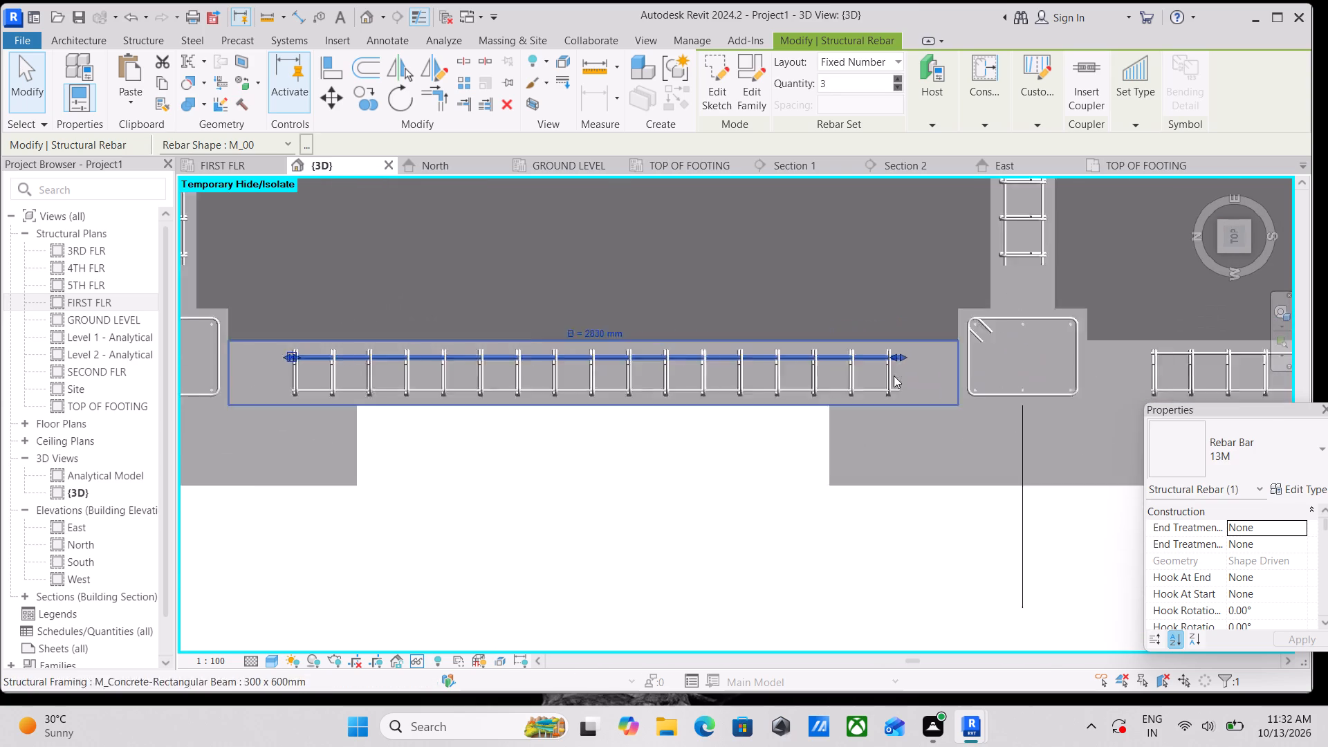
pyautogui.scroll(4, 894, 376)
pyautogui.click(902, 407)
pyautogui.moveTo(907, 404); pyautogui.dragTo(975, 405)
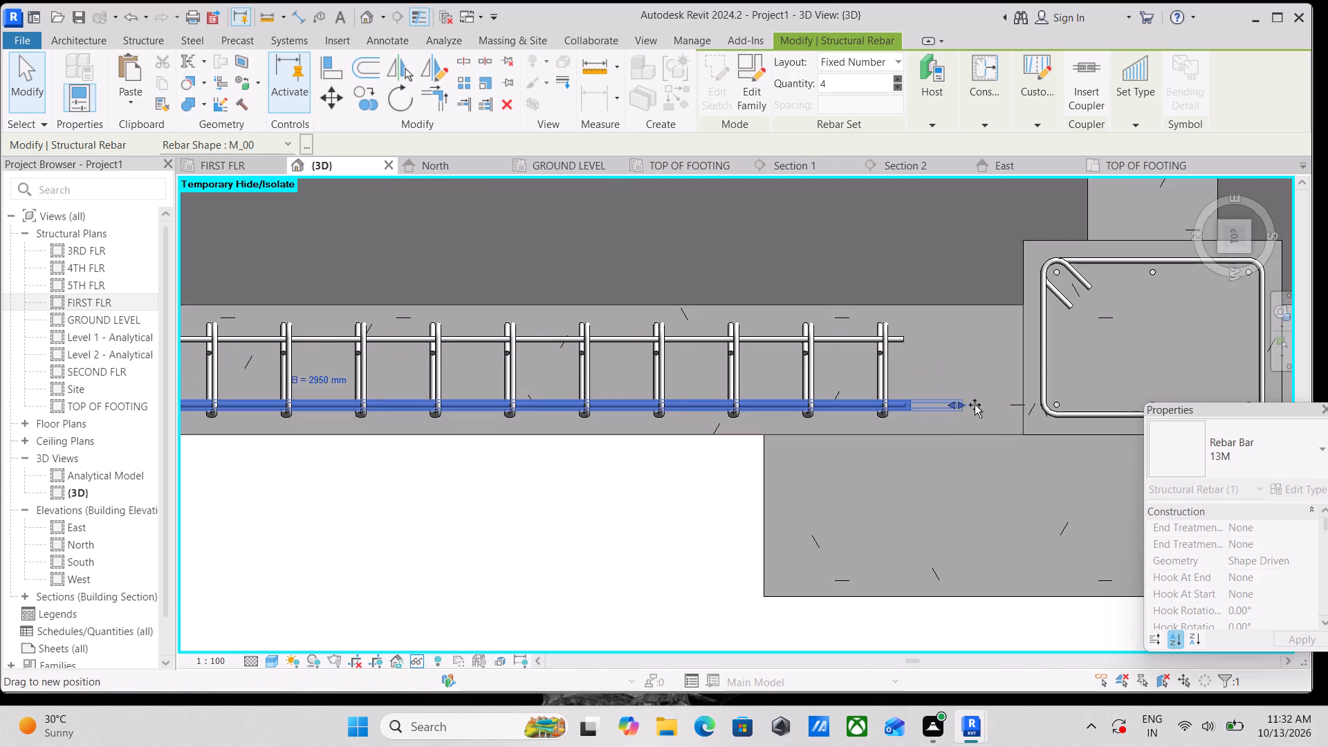
pyautogui.moveTo(975, 405); pyautogui.dragTo(1035, 404)
# Stretch the far end of the second beam's inner longitudinal bar set to the third column, making it about 3080 mm long.
pyautogui.click(905, 334)
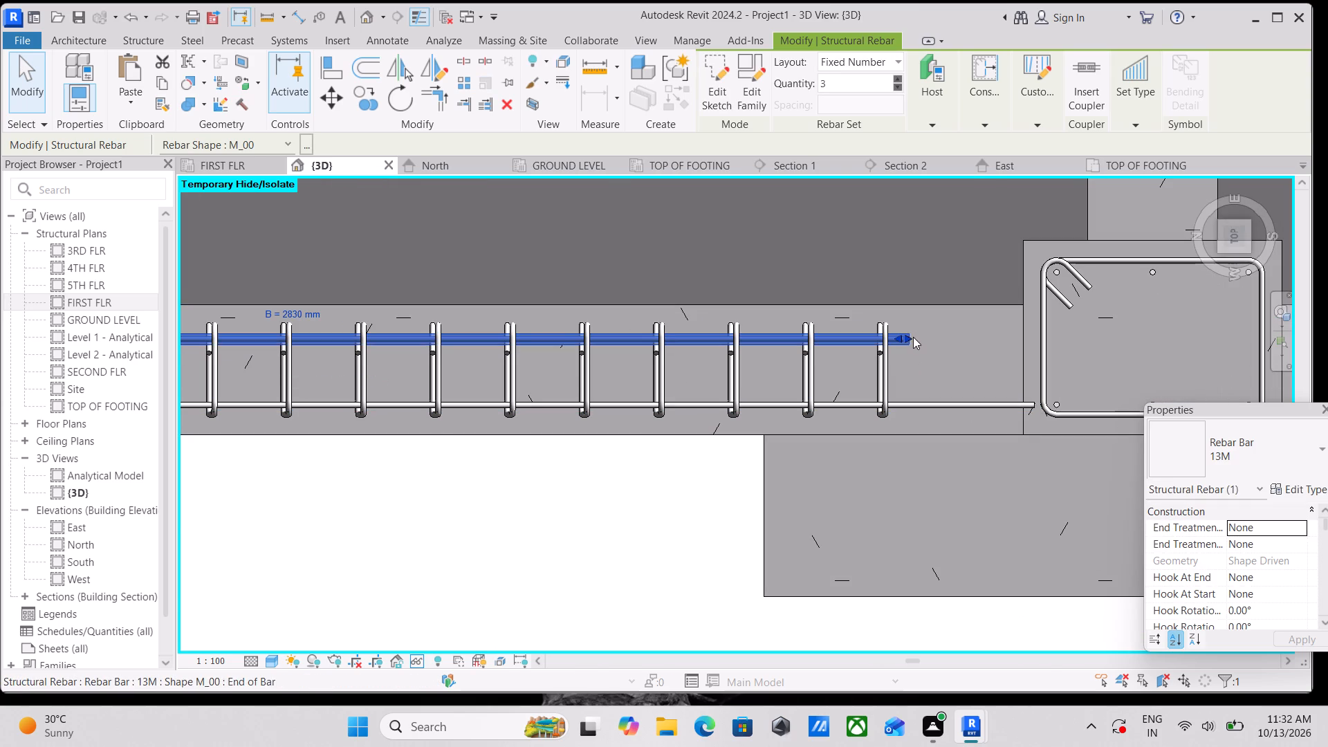
pyautogui.moveTo(912, 337); pyautogui.dragTo(1028, 340)
pyautogui.scroll(-4, 1002, 344)
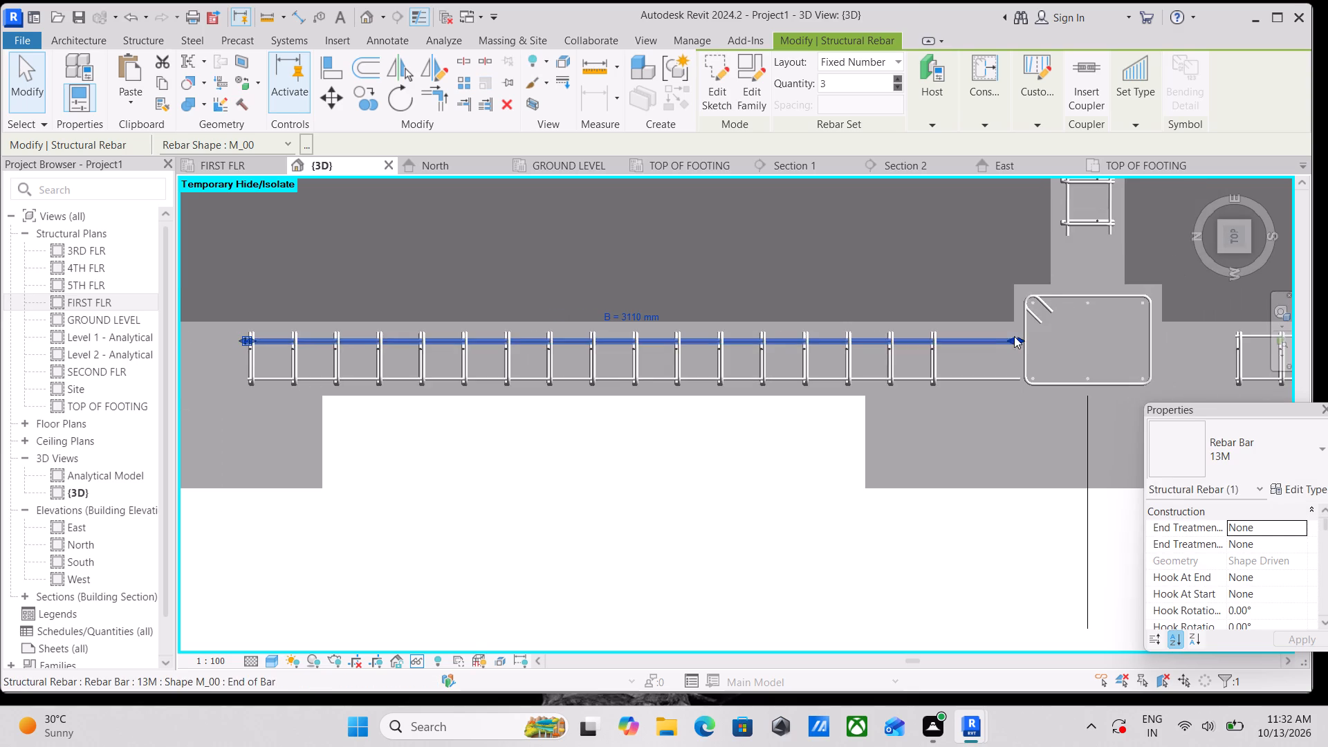
pyautogui.moveTo(1014, 336); pyautogui.dragTo(1008, 338)
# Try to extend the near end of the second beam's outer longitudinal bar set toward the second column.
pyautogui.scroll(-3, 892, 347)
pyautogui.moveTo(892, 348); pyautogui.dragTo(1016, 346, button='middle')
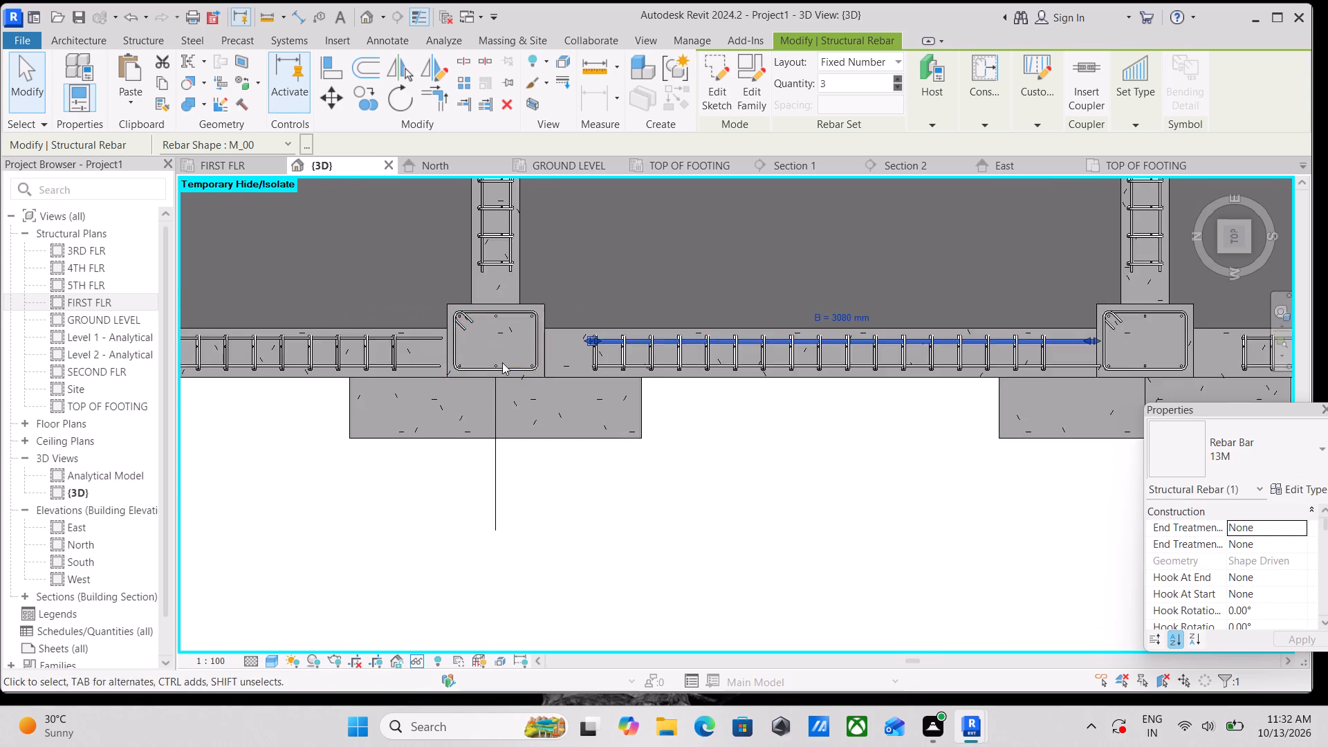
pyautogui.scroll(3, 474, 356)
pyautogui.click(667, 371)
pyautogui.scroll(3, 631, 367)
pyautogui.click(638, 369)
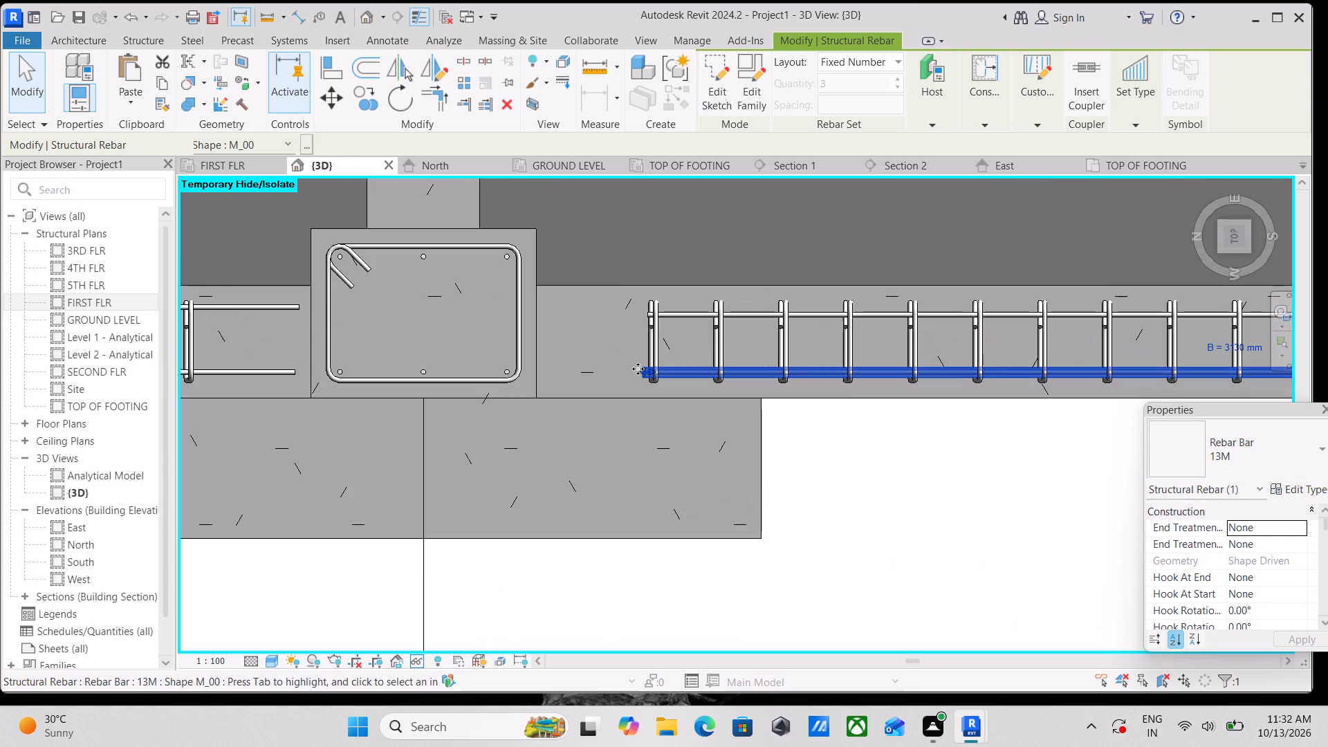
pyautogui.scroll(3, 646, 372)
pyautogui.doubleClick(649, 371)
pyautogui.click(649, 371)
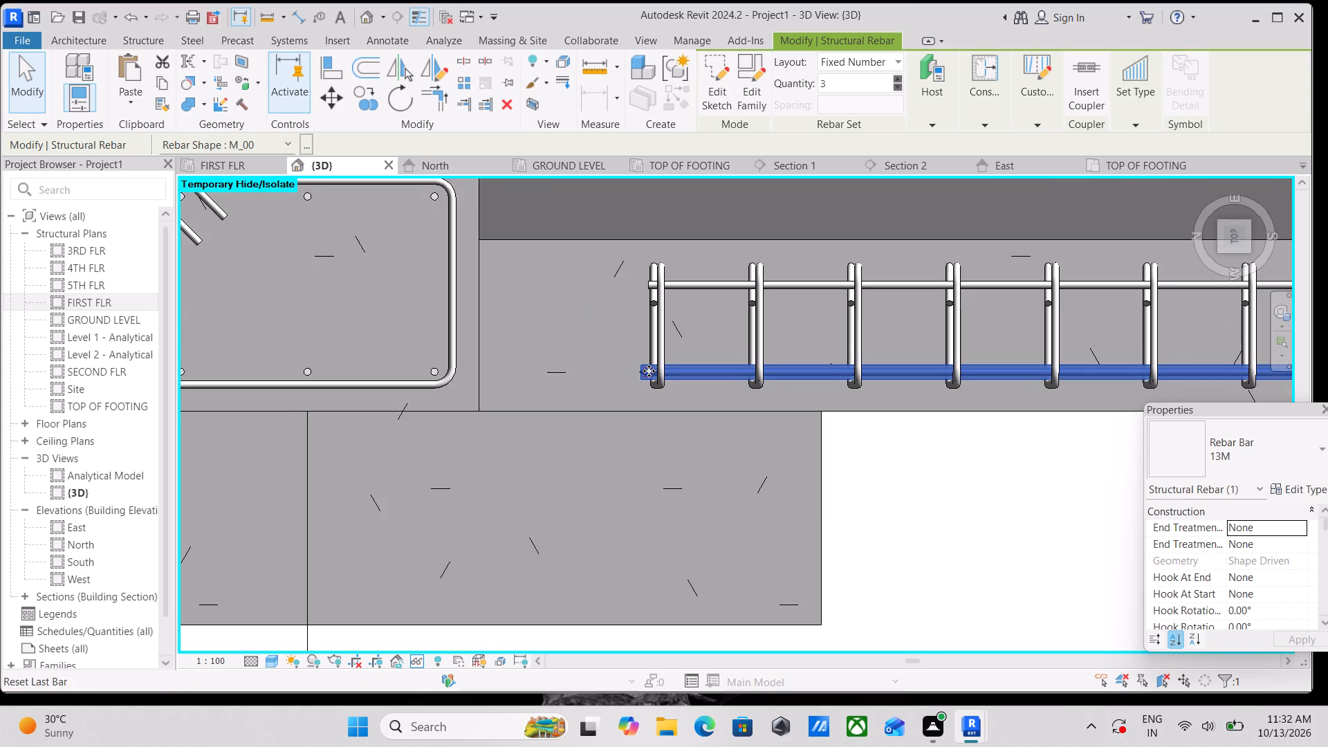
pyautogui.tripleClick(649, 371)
# Stretch the near end of the second beam's outer longitudinal bar set to the second column's face.
pyautogui.keyDown('shift'); pyautogui.moveTo(748, 510); pyautogui.dragTo(755, 486, button='middle'); pyautogui.keyUp('shift')
pyautogui.keyDown('shift'); pyautogui.scroll(1, 752, 497); pyautogui.keyUp('shift')
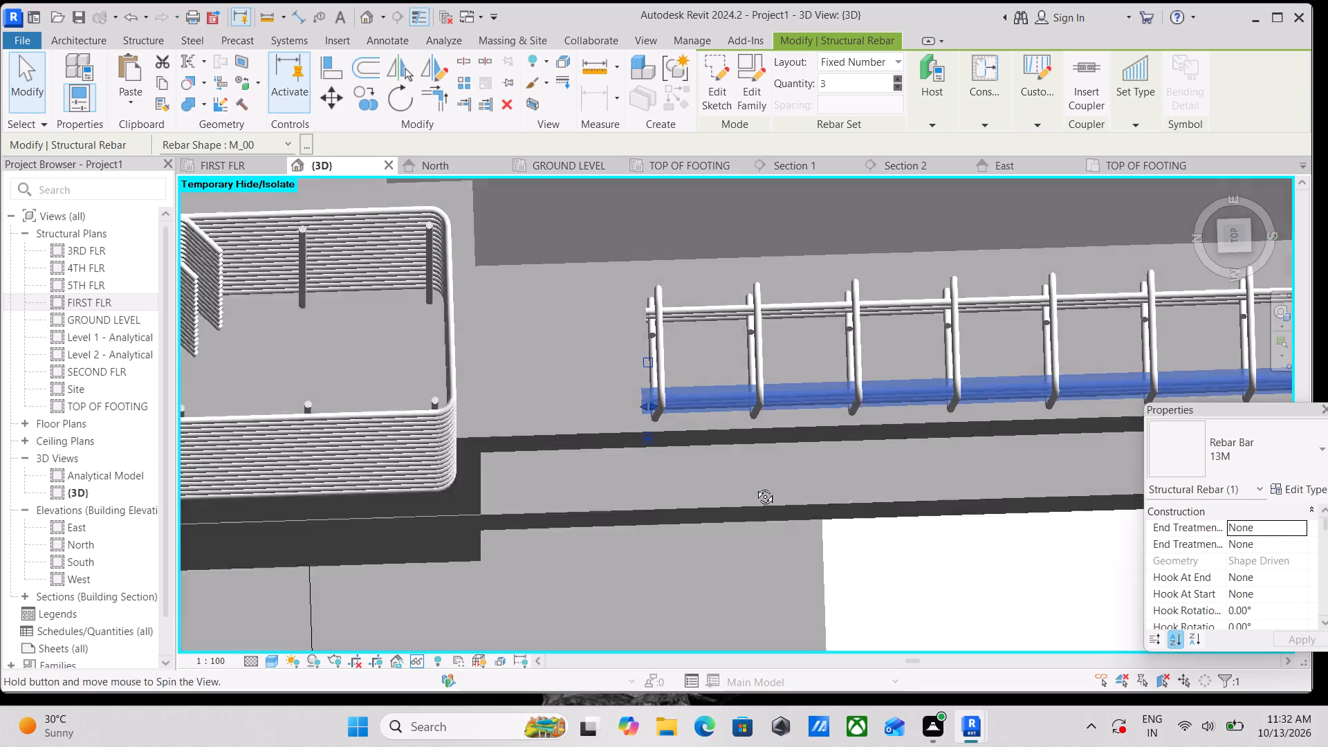
pyautogui.keyDown('shift'); pyautogui.moveTo(755, 486); pyautogui.dragTo(808, 290, button='middle'); pyautogui.keyUp('shift')
pyautogui.scroll(-2, 802, 373)
pyautogui.moveTo(801, 378); pyautogui.dragTo(797, 262, button='middle')
pyautogui.scroll(2, 763, 518)
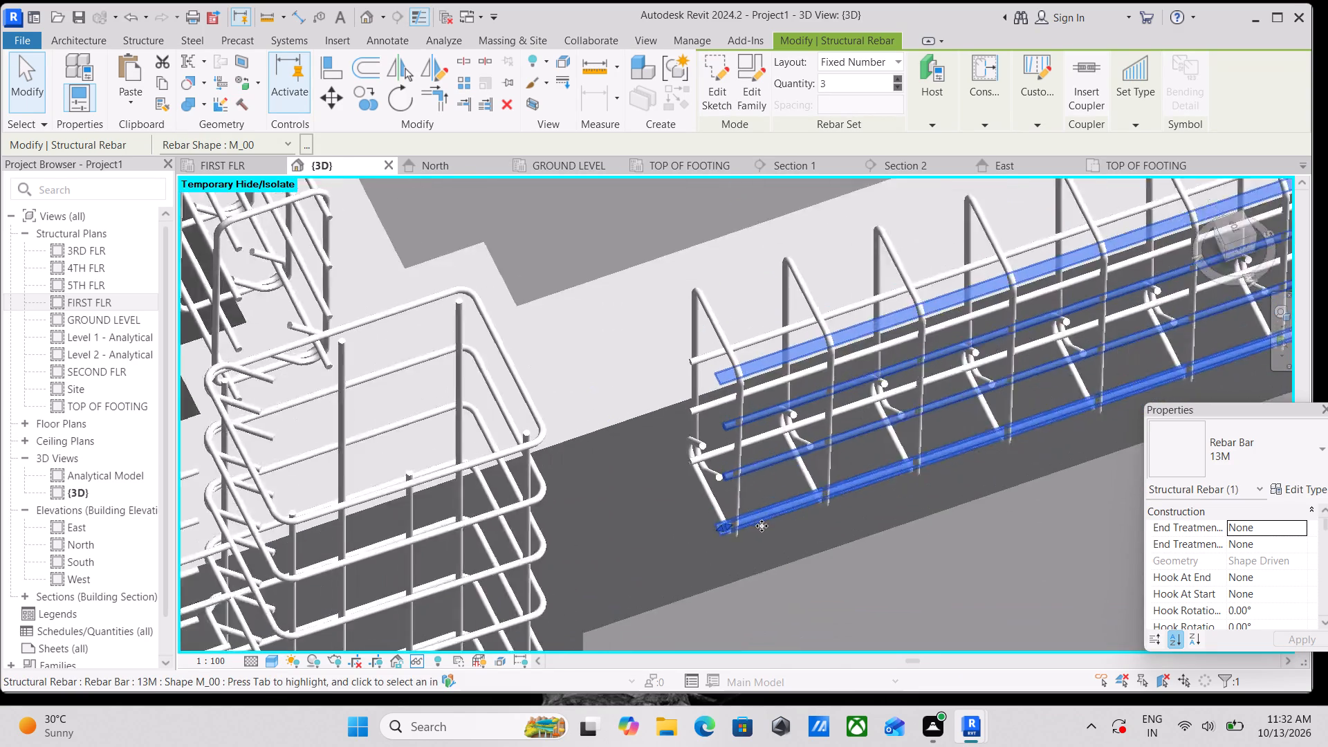
pyautogui.scroll(2, 762, 526)
pyautogui.press('Escape')
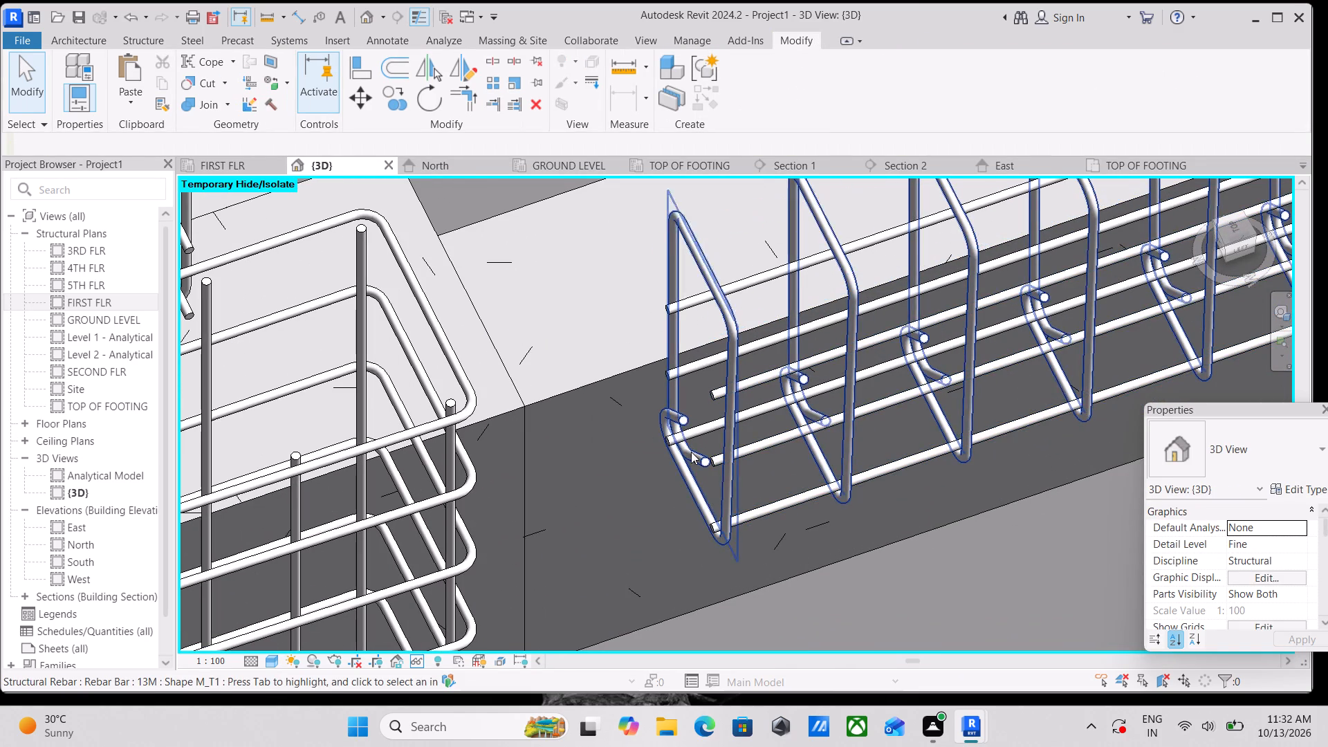
pyautogui.click(713, 457)
pyautogui.moveTo(709, 530); pyautogui.dragTo(688, 535)
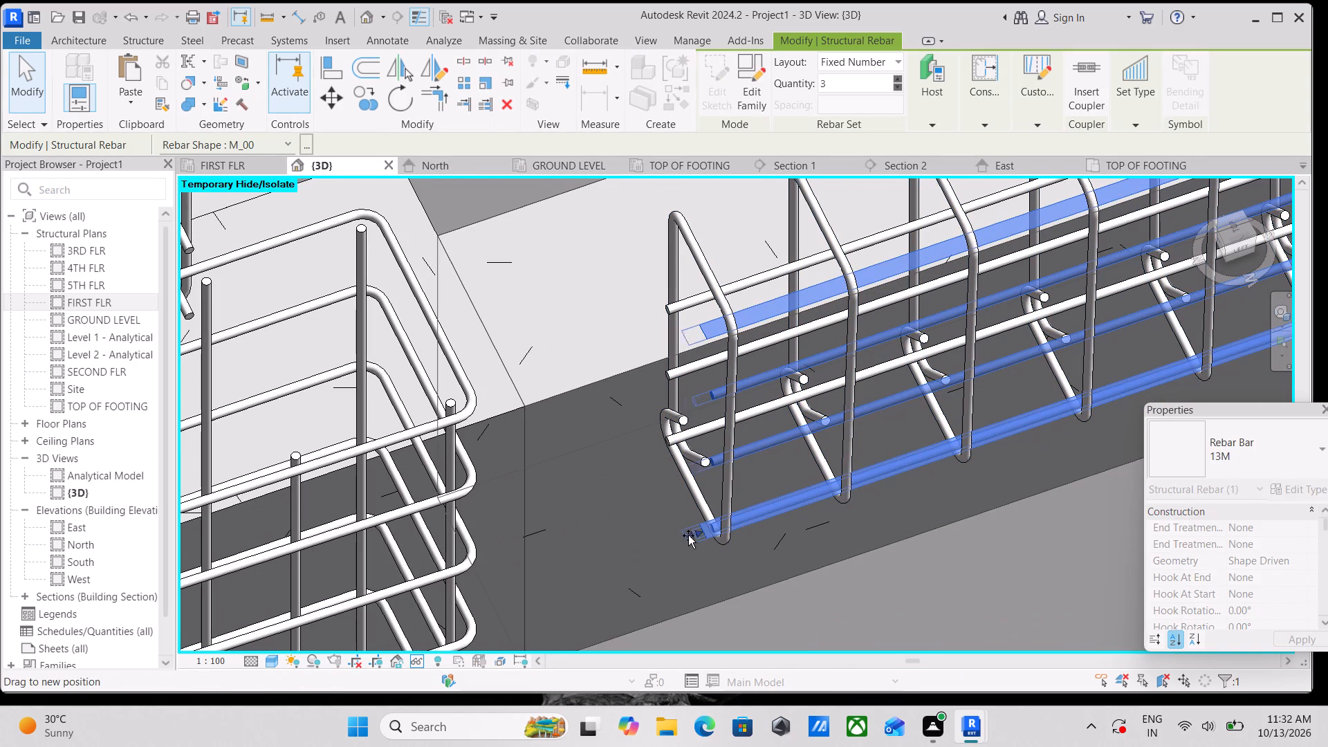
pyautogui.moveTo(688, 535); pyautogui.dragTo(493, 595)
pyautogui.scroll(-4, 537, 559)
pyautogui.press('Escape')
# Extend the first edge beam's outer longitudinal bar set to the corner column, making it about 3350 mm long.
pyautogui.scroll(-6, 563, 538)
pyautogui.moveTo(593, 526); pyautogui.dragTo(710, 332, button='middle')
pyautogui.scroll(-4, 702, 349)
pyautogui.moveTo(709, 360); pyautogui.dragTo(894, 294, button='middle')
pyautogui.scroll(7, 483, 412)
pyautogui.click(470, 432)
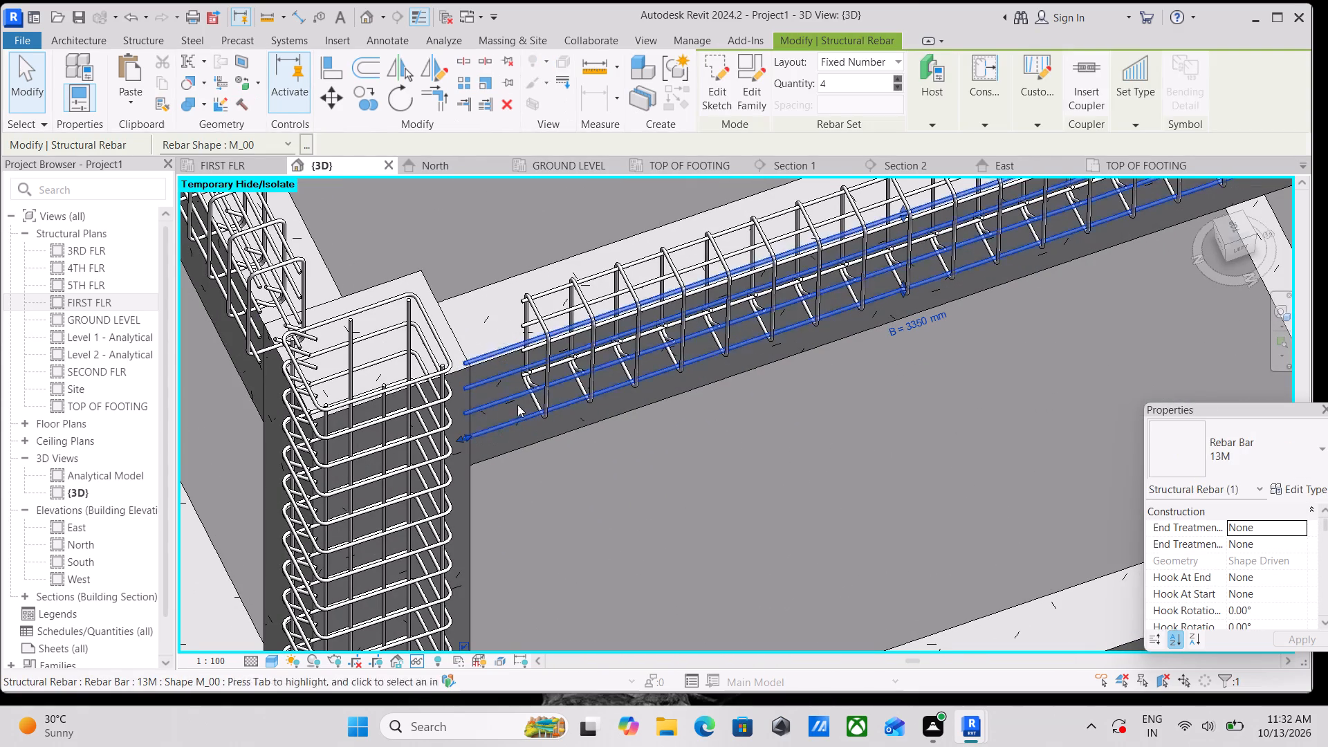
pyautogui.click(465, 435)
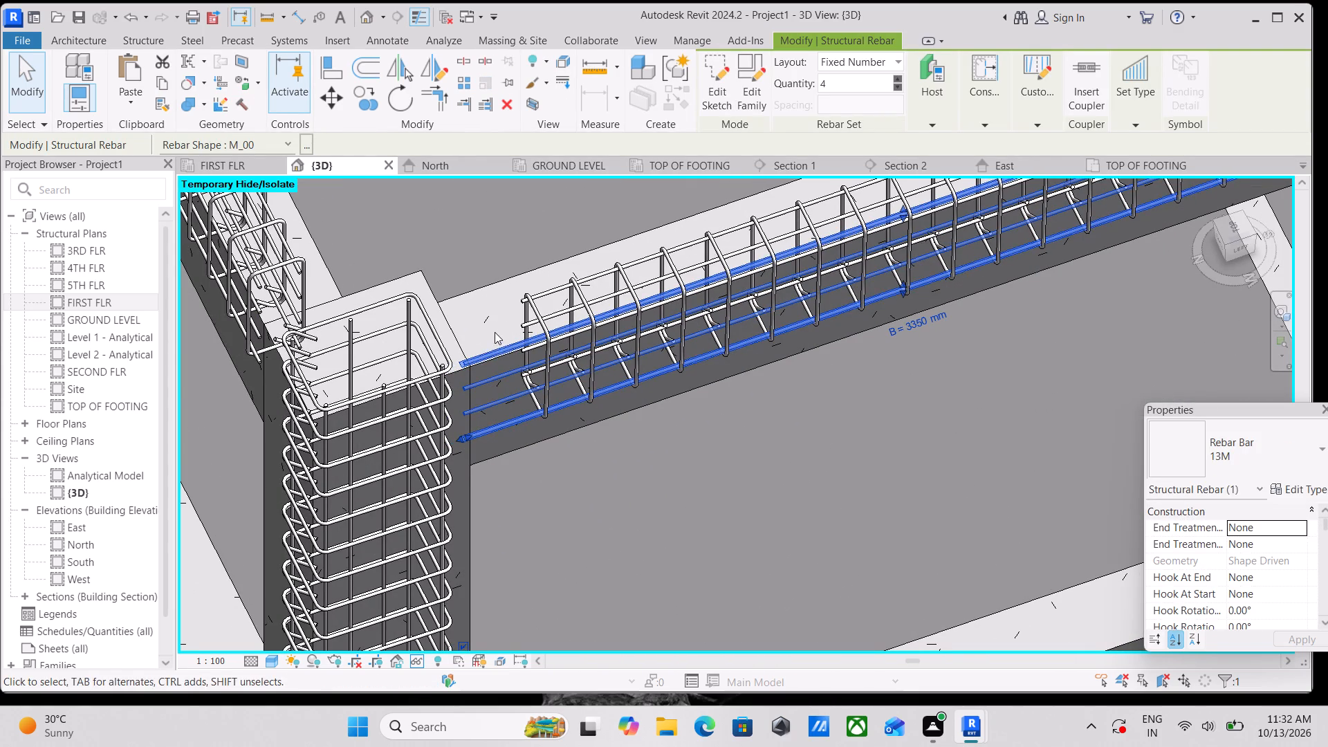
pyautogui.click(483, 354)
pyautogui.scroll(-5, 483, 354)
pyautogui.press('Escape')
pyautogui.scroll(-3, 573, 329)
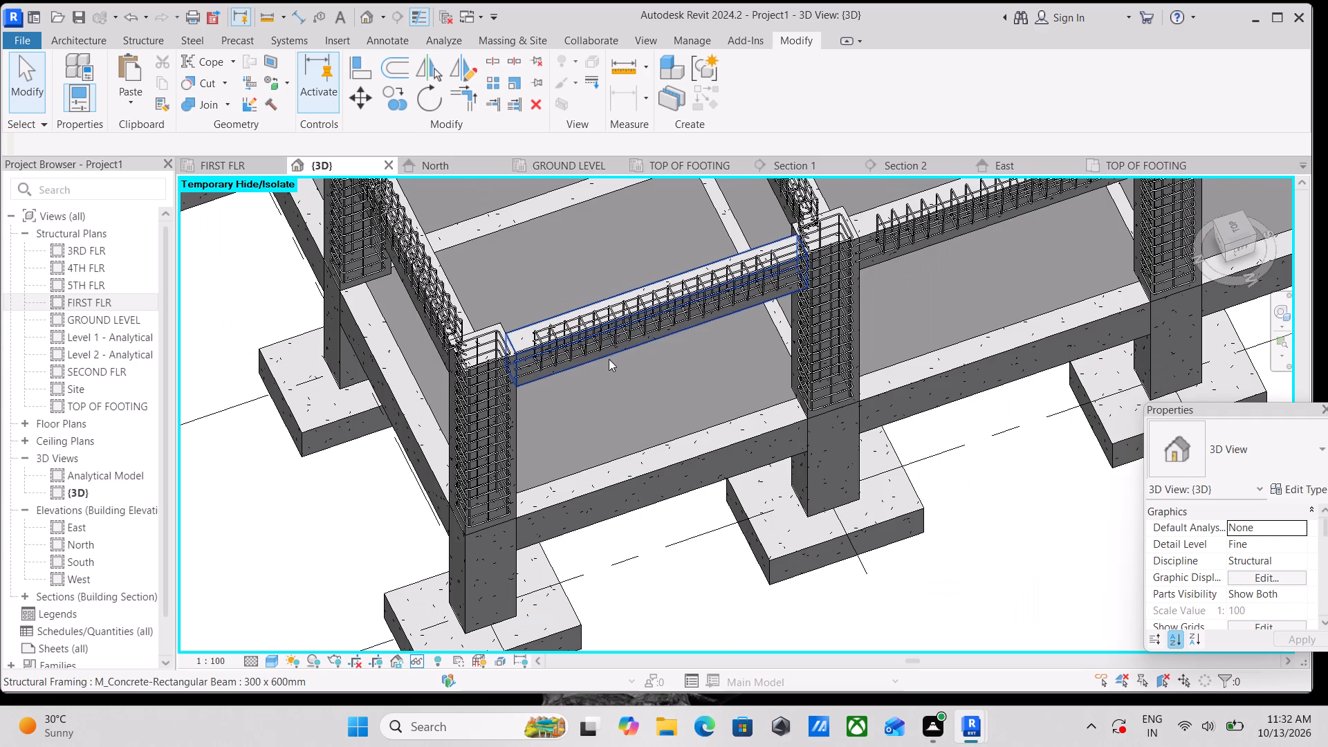
# Stretch the first beam's inner longitudinal bar set to the corner column's face, matching the outer bars.
pyautogui.scroll(4, 541, 316)
pyautogui.click(546, 335)
pyautogui.scroll(3, 528, 344)
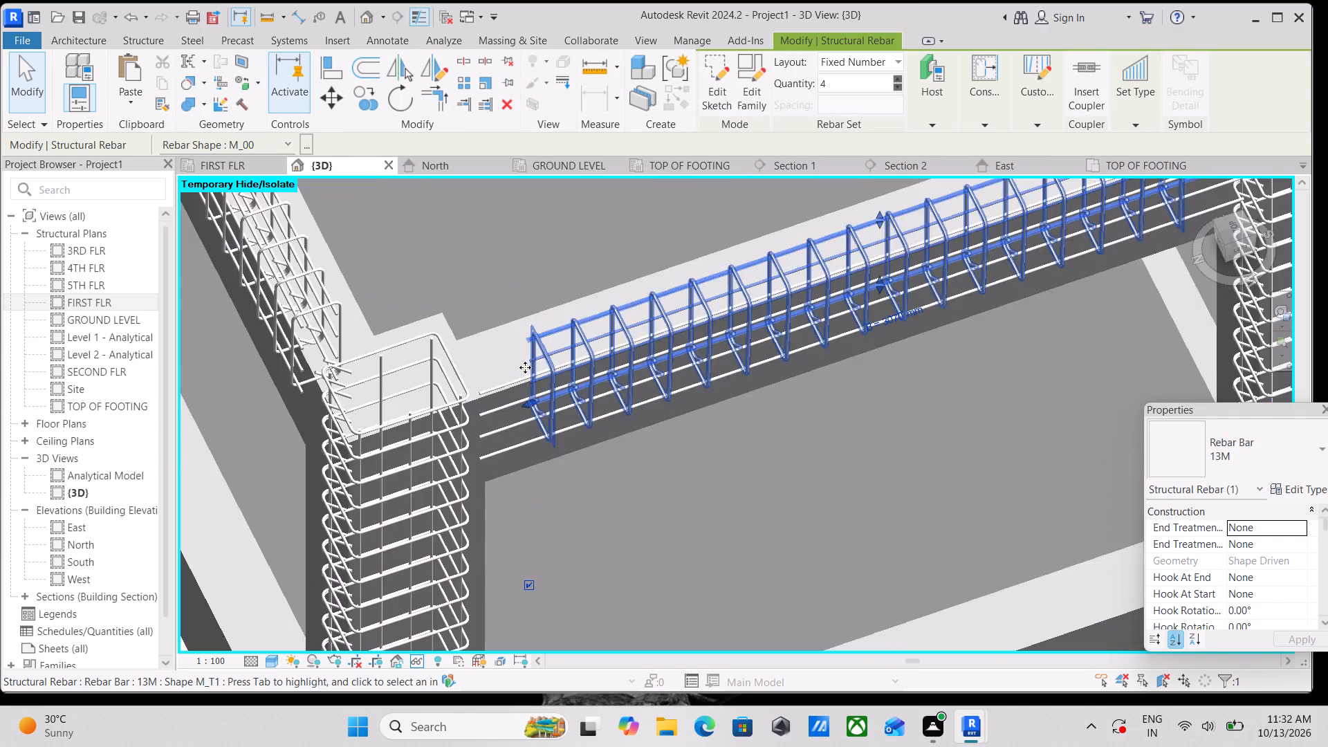
pyautogui.scroll(3, 524, 371)
pyautogui.moveTo(534, 415); pyautogui.dragTo(462, 444)
pyautogui.click(460, 439)
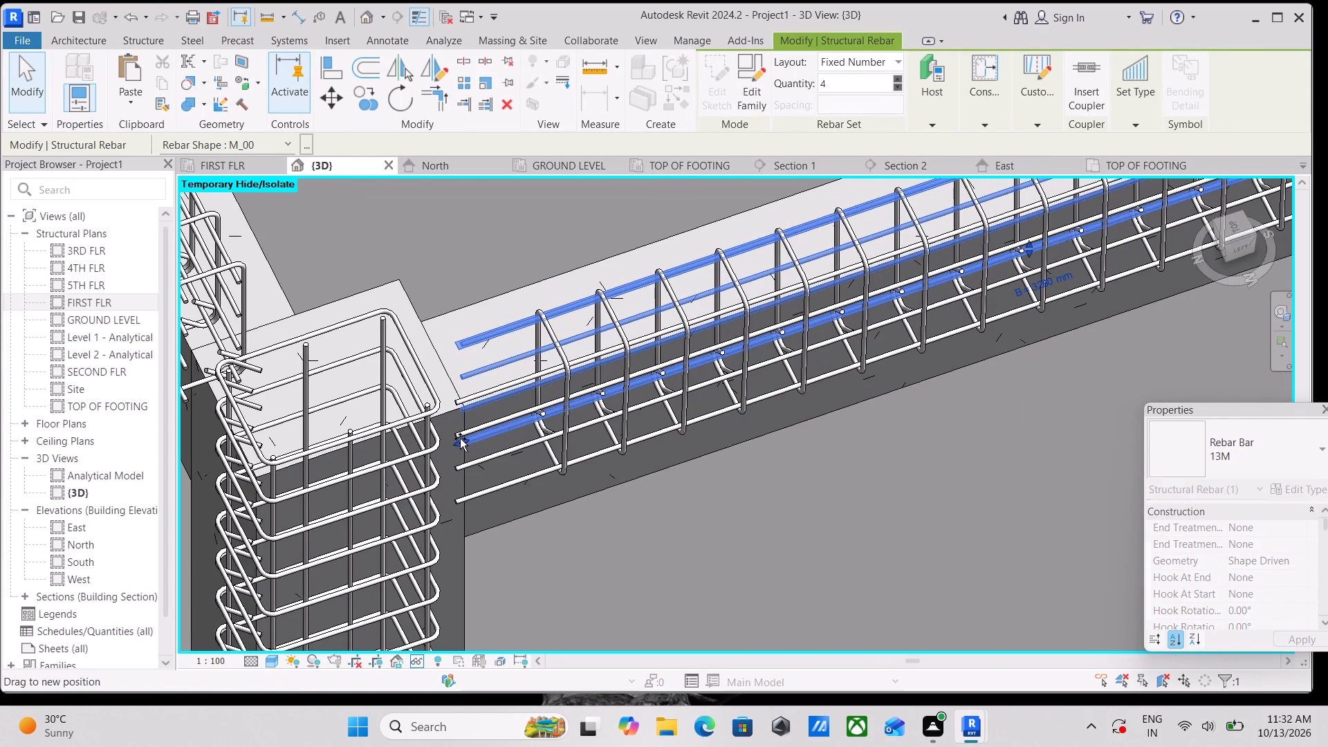
# Stretch the near end of the second beam's inner longitudinal bar set to the second column's face.
pyautogui.scroll(-5, 478, 430)
pyautogui.keyDown('shift'); pyautogui.moveTo(562, 349); pyautogui.dragTo(604, 431, button='middle'); pyautogui.keyUp('shift')
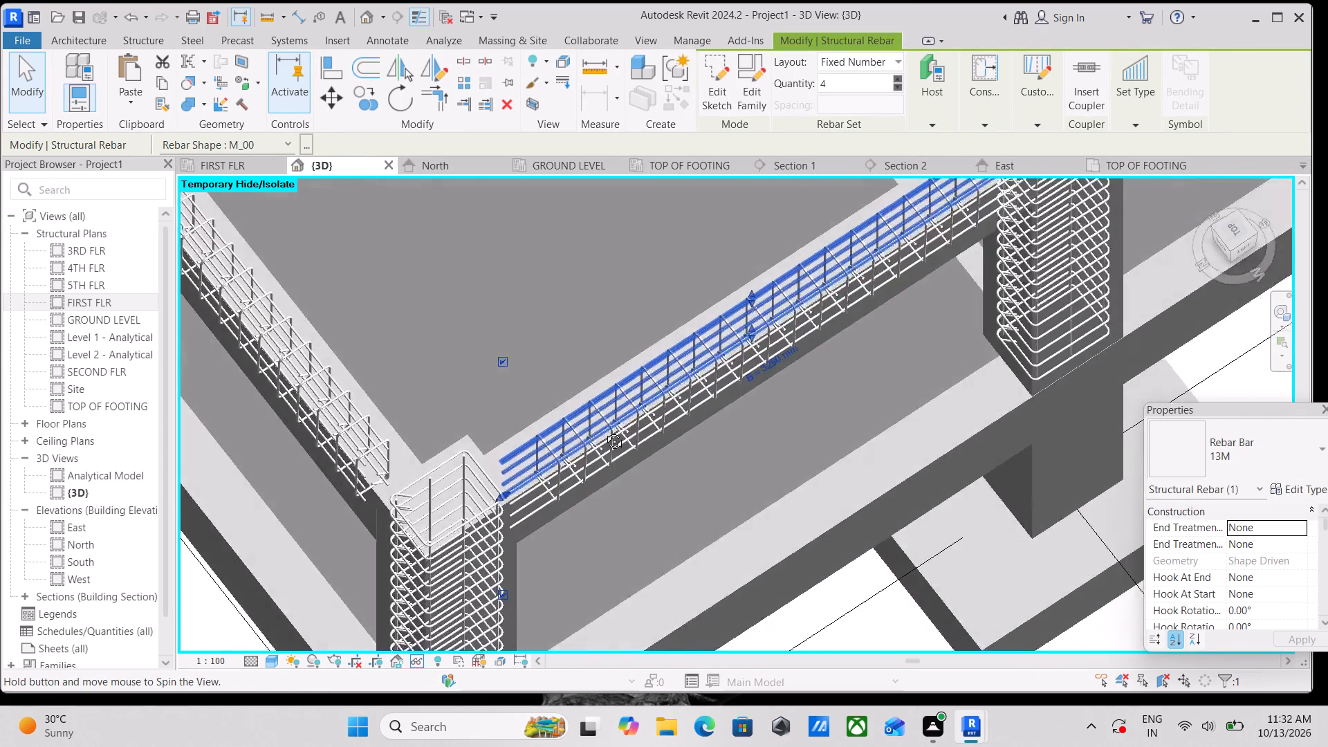
pyautogui.keyDown('shift'); pyautogui.moveTo(604, 431); pyautogui.dragTo(525, 546, button='middle'); pyautogui.keyUp('shift')
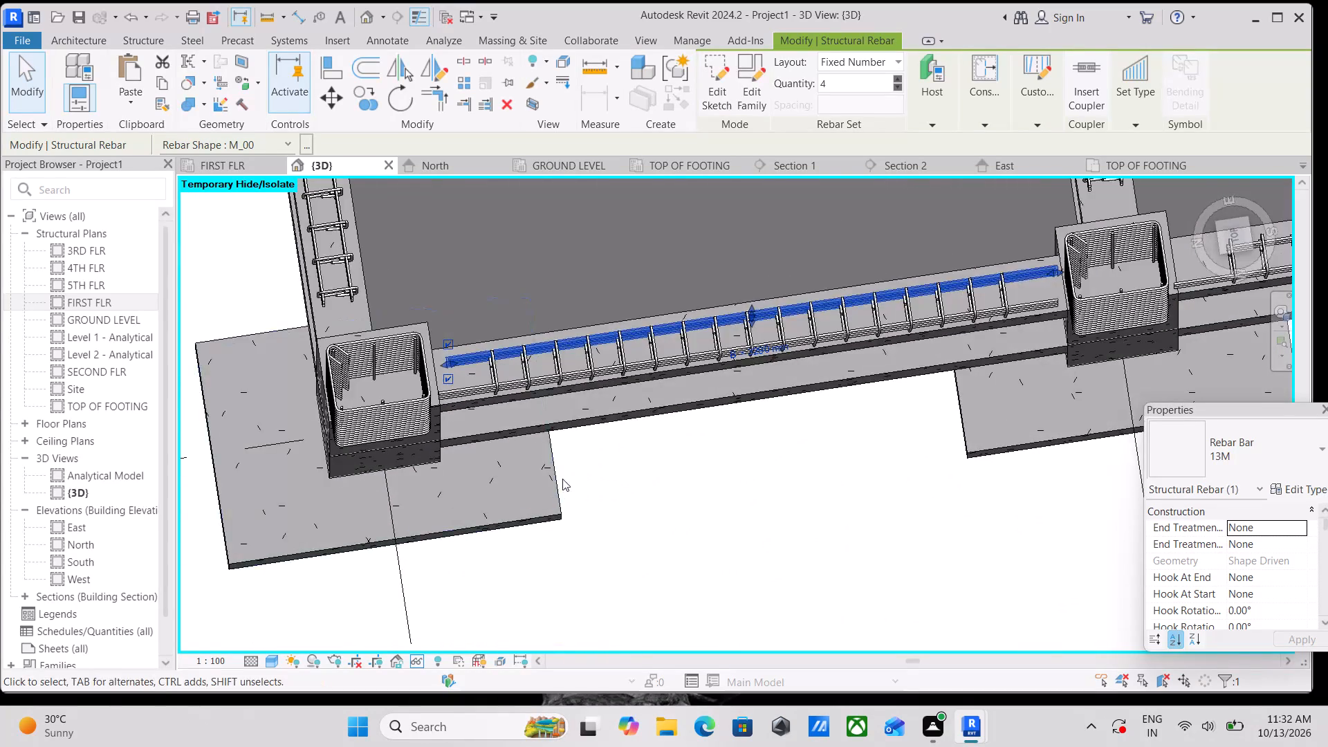
pyautogui.scroll(-5, 562, 479)
pyautogui.moveTo(742, 399); pyautogui.dragTo(481, 423, button='middle')
pyautogui.scroll(3, 625, 398)
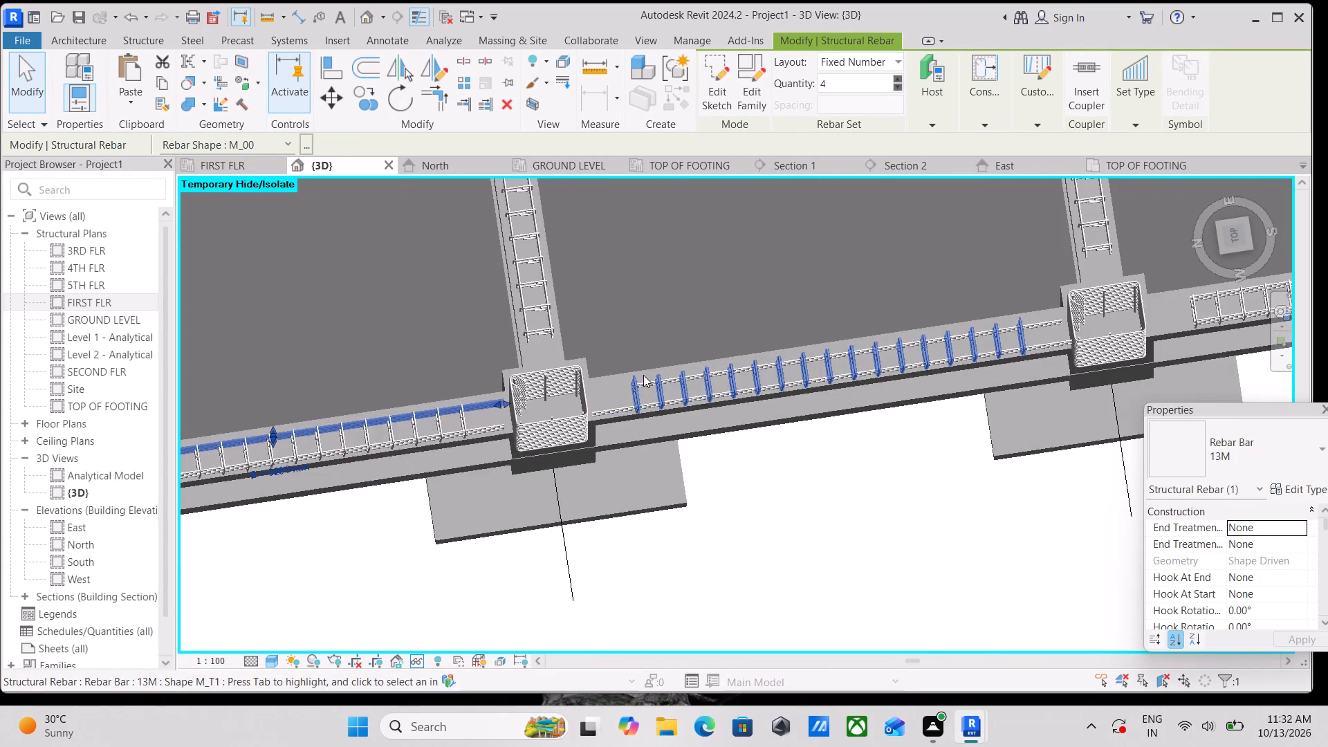
pyautogui.click(645, 377)
pyautogui.scroll(1, 634, 385)
pyautogui.keyDown('shift'); pyautogui.moveTo(638, 398); pyautogui.dragTo(667, 334, button='middle'); pyautogui.keyUp('shift')
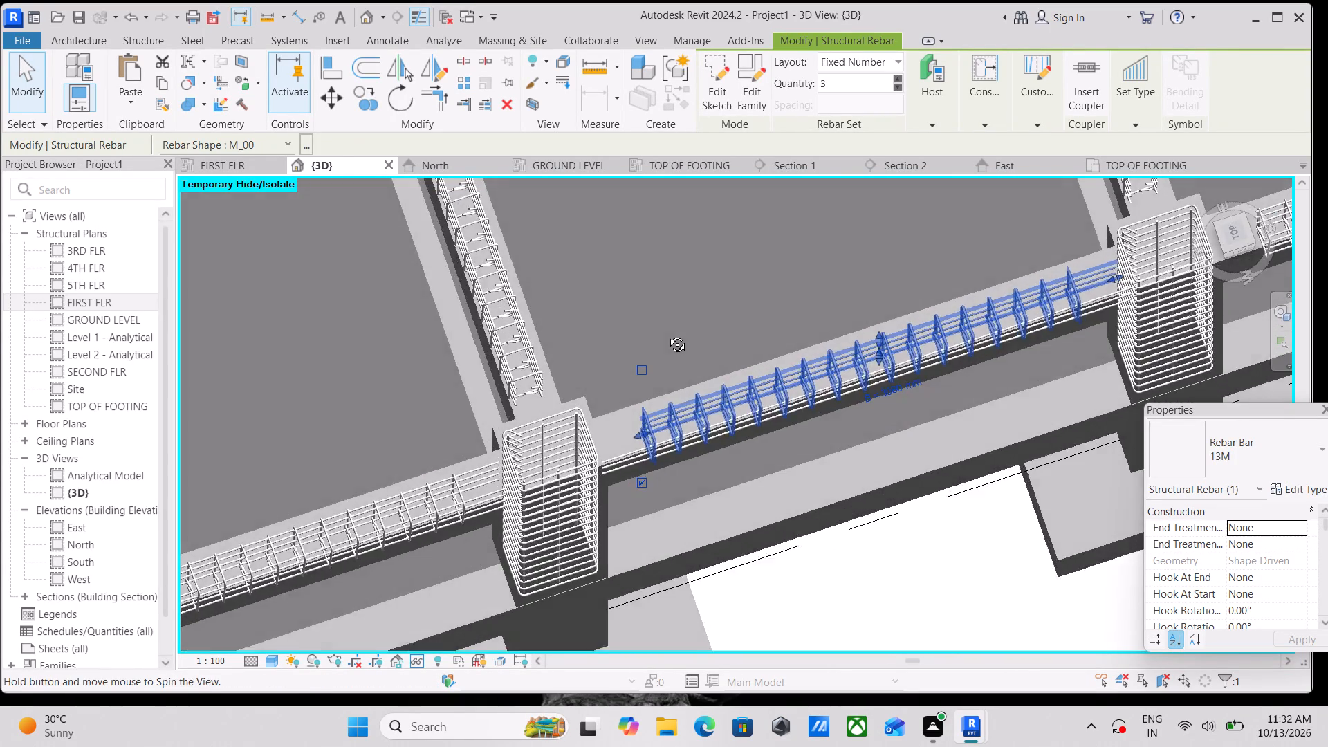
pyautogui.keyDown('shift'); pyautogui.moveTo(667, 334); pyautogui.dragTo(667, 331, button='middle'); pyautogui.keyUp('shift')
pyautogui.scroll(11, 635, 427)
pyautogui.moveTo(659, 436); pyautogui.dragTo(643, 445)
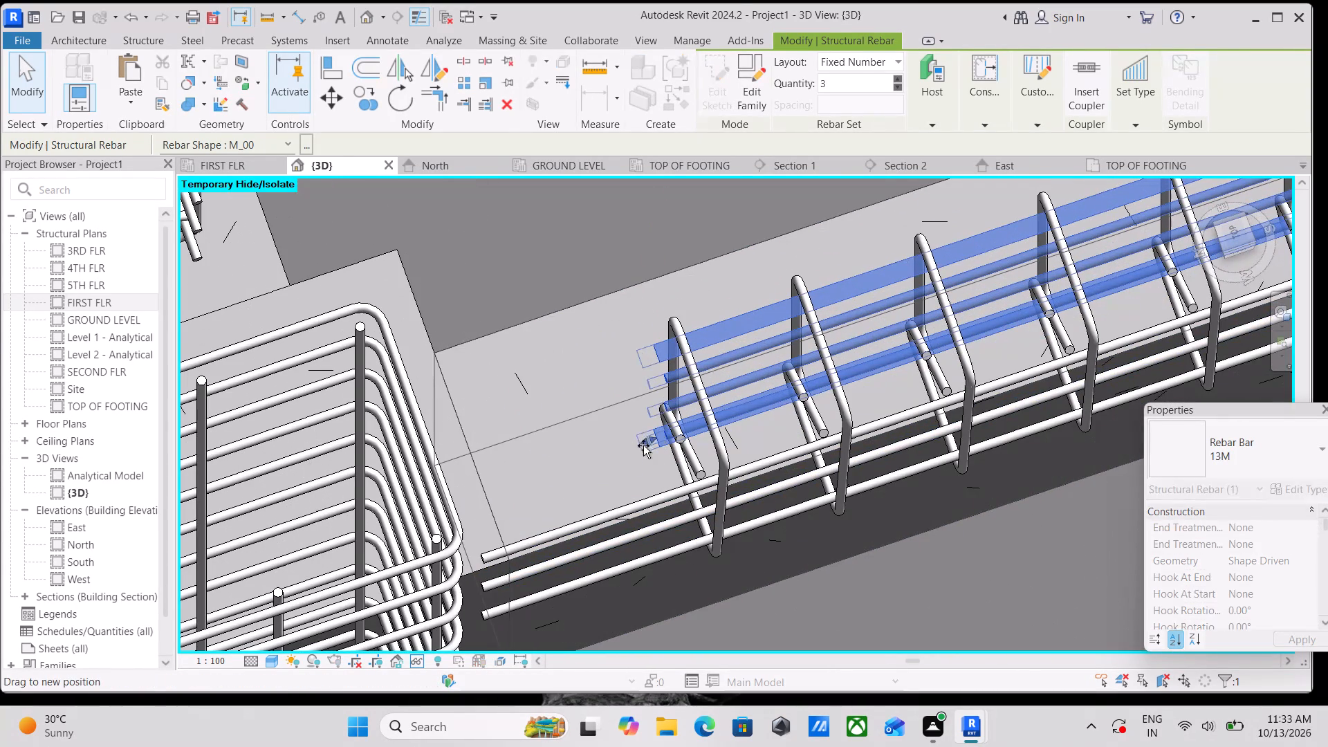
pyautogui.moveTo(643, 445); pyautogui.dragTo(487, 489)
pyautogui.scroll(-5, 488, 489)
pyautogui.press('Escape')
pyautogui.scroll(-5, 546, 427)
pyautogui.scroll(-5, 637, 395)
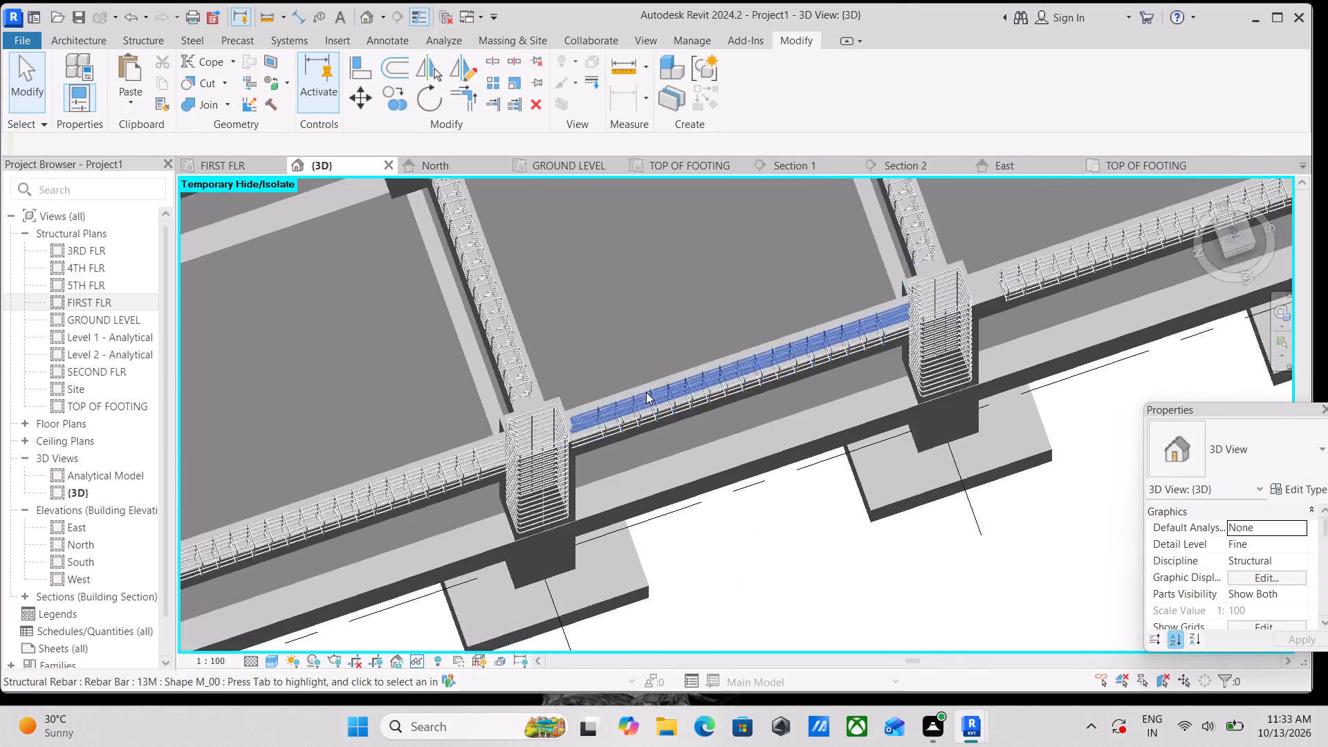
# Stretch the near end of the third edge beam's outer longitudinal bar set to the third column's face.
pyautogui.moveTo(696, 374); pyautogui.dragTo(416, 436, button='middle')
pyautogui.scroll(10, 650, 410)
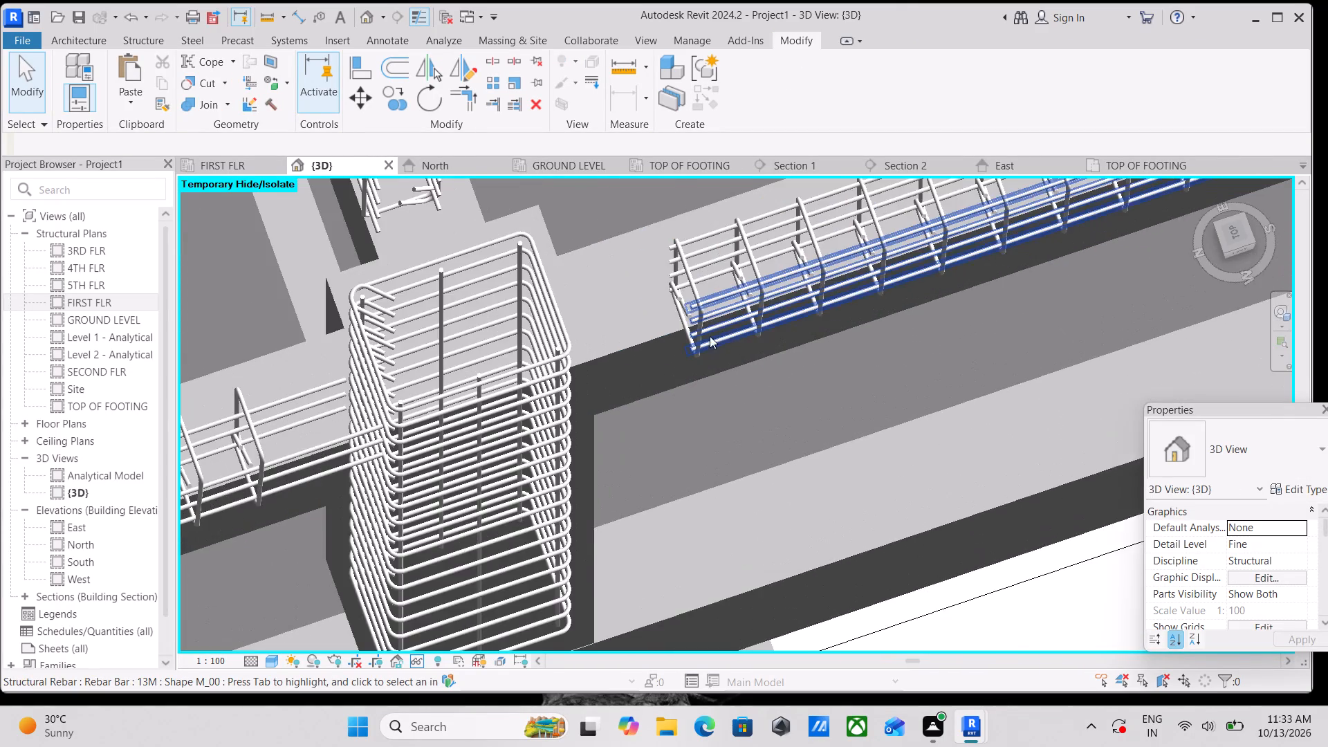
pyautogui.scroll(4, 692, 347)
pyautogui.click(688, 348)
pyautogui.scroll(4, 676, 358)
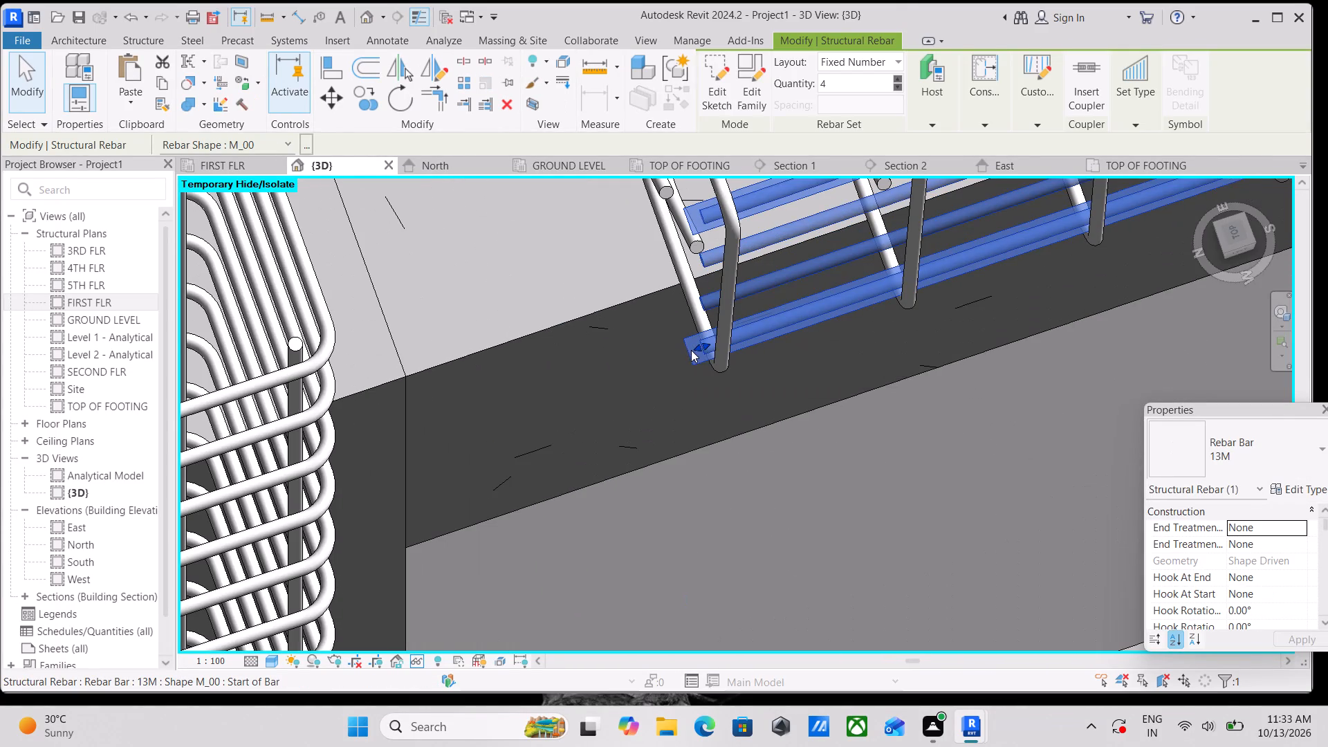
pyautogui.moveTo(691, 350); pyautogui.dragTo(365, 426)
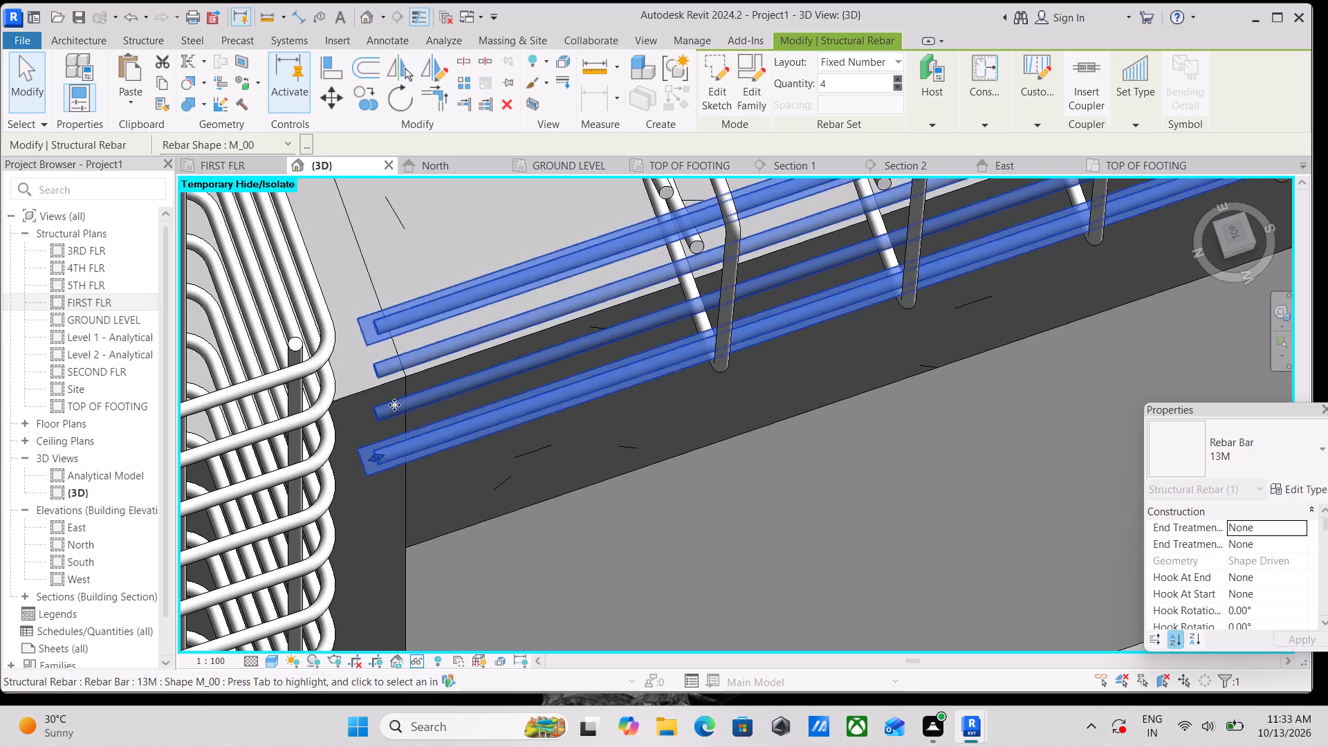
# Stretch the near end of the third beam's inner longitudinal bar set to the third column's face.
pyautogui.scroll(-6, 394, 405)
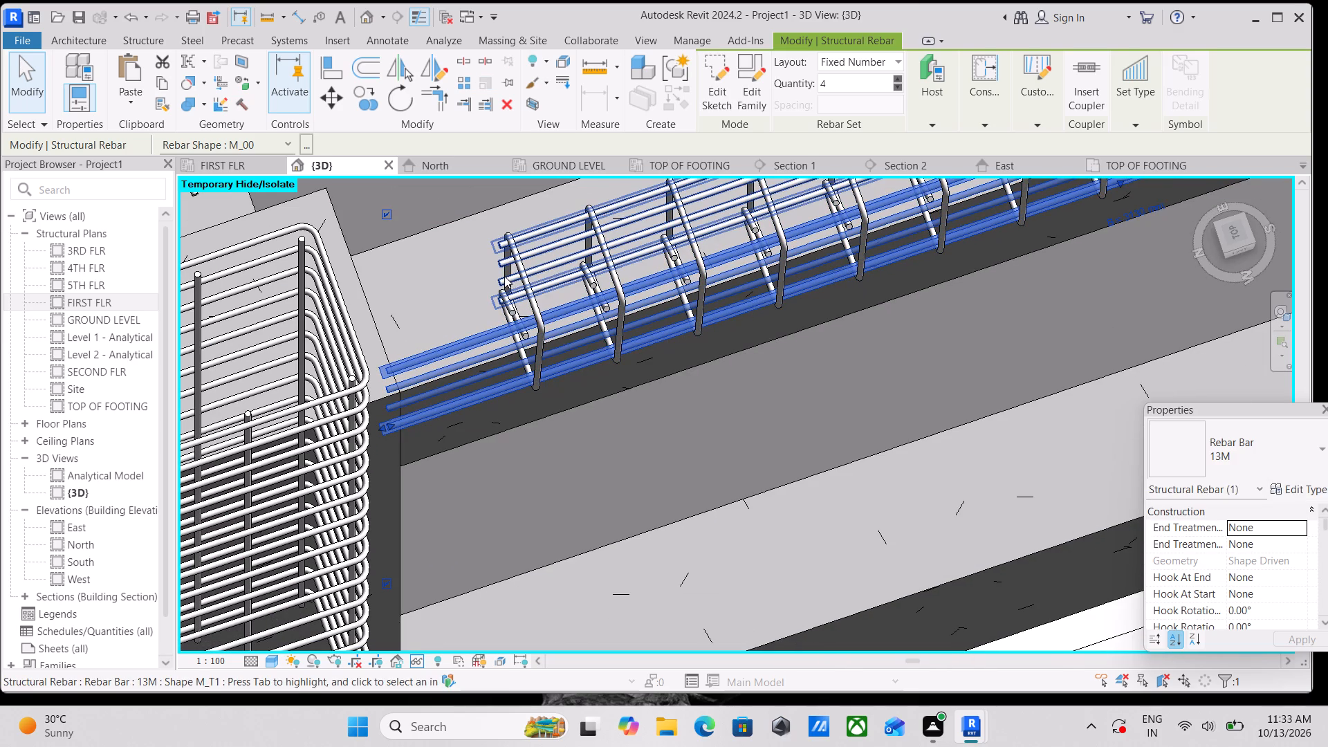
pyautogui.click(504, 276)
pyautogui.moveTo(494, 299); pyautogui.dragTo(395, 334)
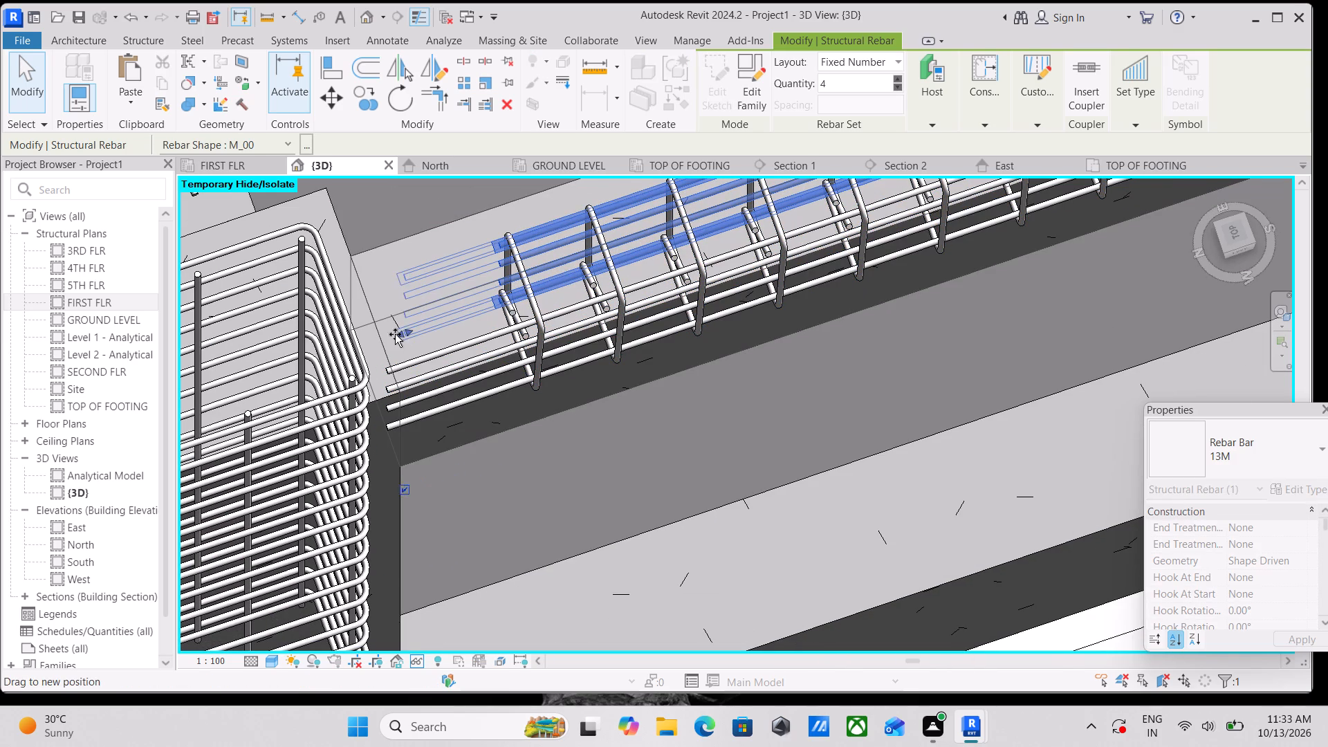
pyautogui.moveTo(395, 334); pyautogui.dragTo(372, 344)
pyautogui.scroll(-5, 373, 344)
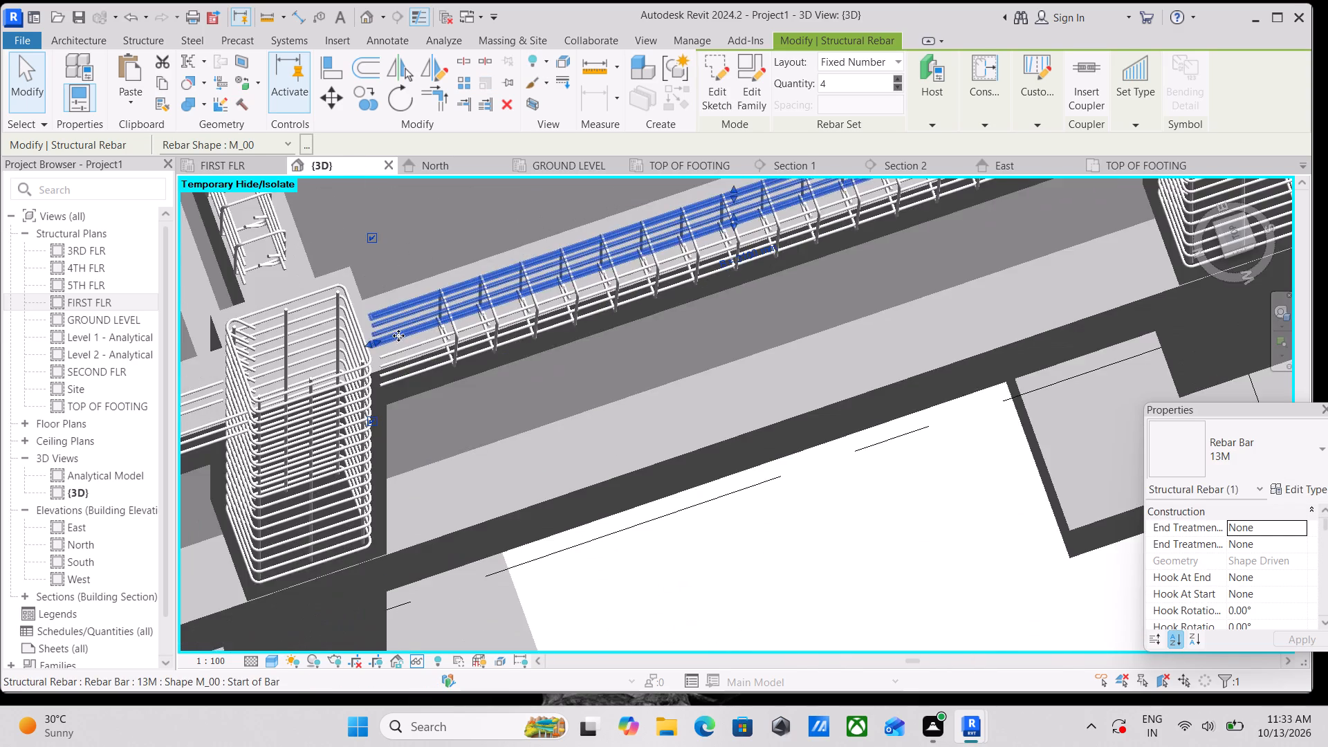
# Stretch the far end of the third beam's inner longitudinal bar set to the face of the next column.
pyautogui.scroll(-5, 414, 329)
pyautogui.moveTo(522, 340); pyautogui.dragTo(367, 436, button='middle')
pyautogui.scroll(4, 541, 349)
pyautogui.scroll(3, 669, 288)
pyautogui.press('Escape')
pyautogui.scroll(2, 651, 273)
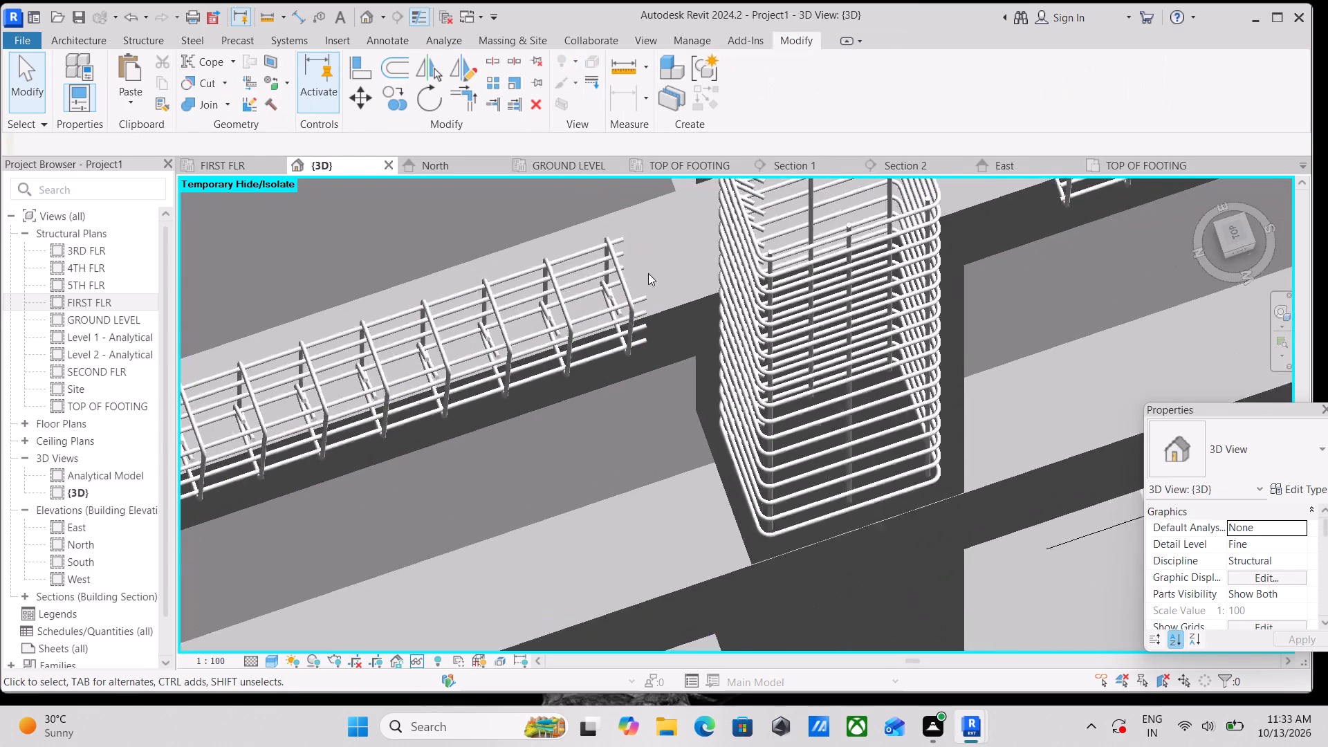
pyautogui.scroll(1, 648, 273)
pyautogui.click(565, 297)
pyautogui.moveTo(621, 280); pyautogui.dragTo(737, 250)
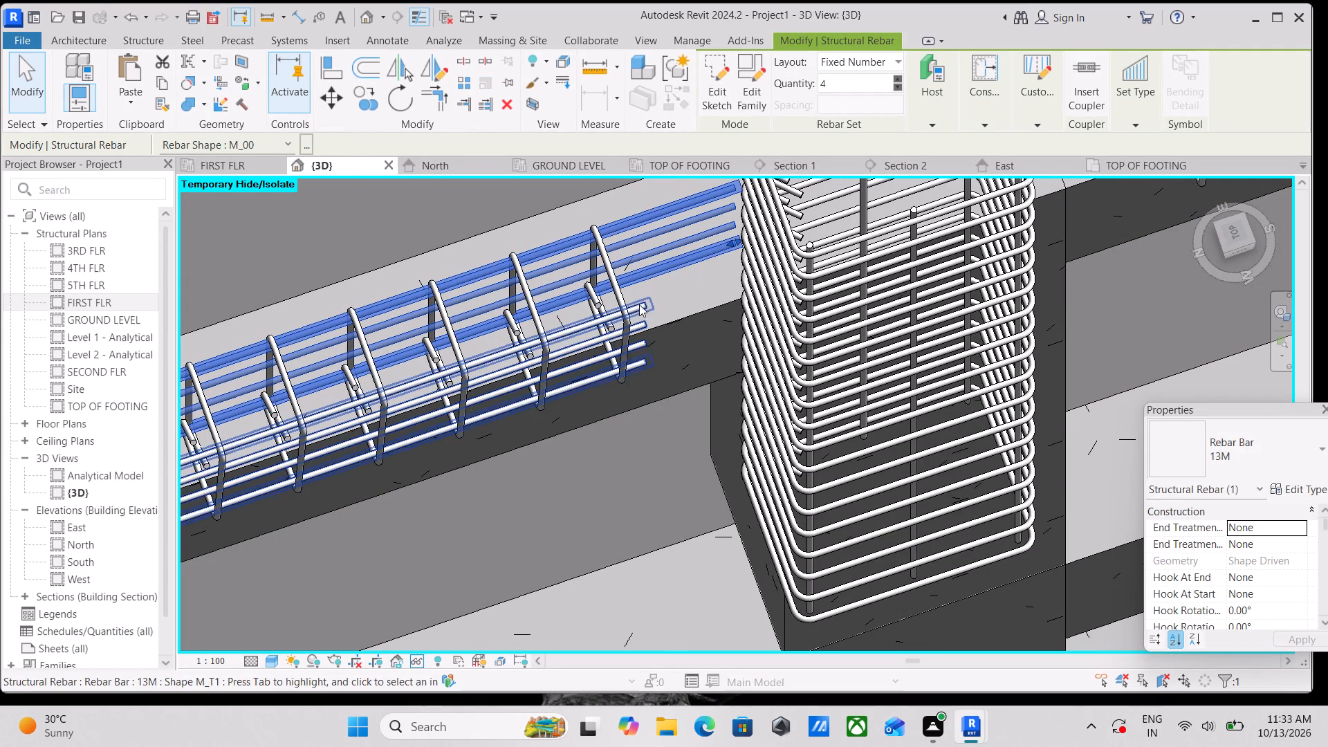
# Stretch the far end of the third beam's outer longitudinal bar set to the face of the fourth column.
pyautogui.click(643, 304)
pyautogui.moveTo(649, 362); pyautogui.dragTo(737, 342)
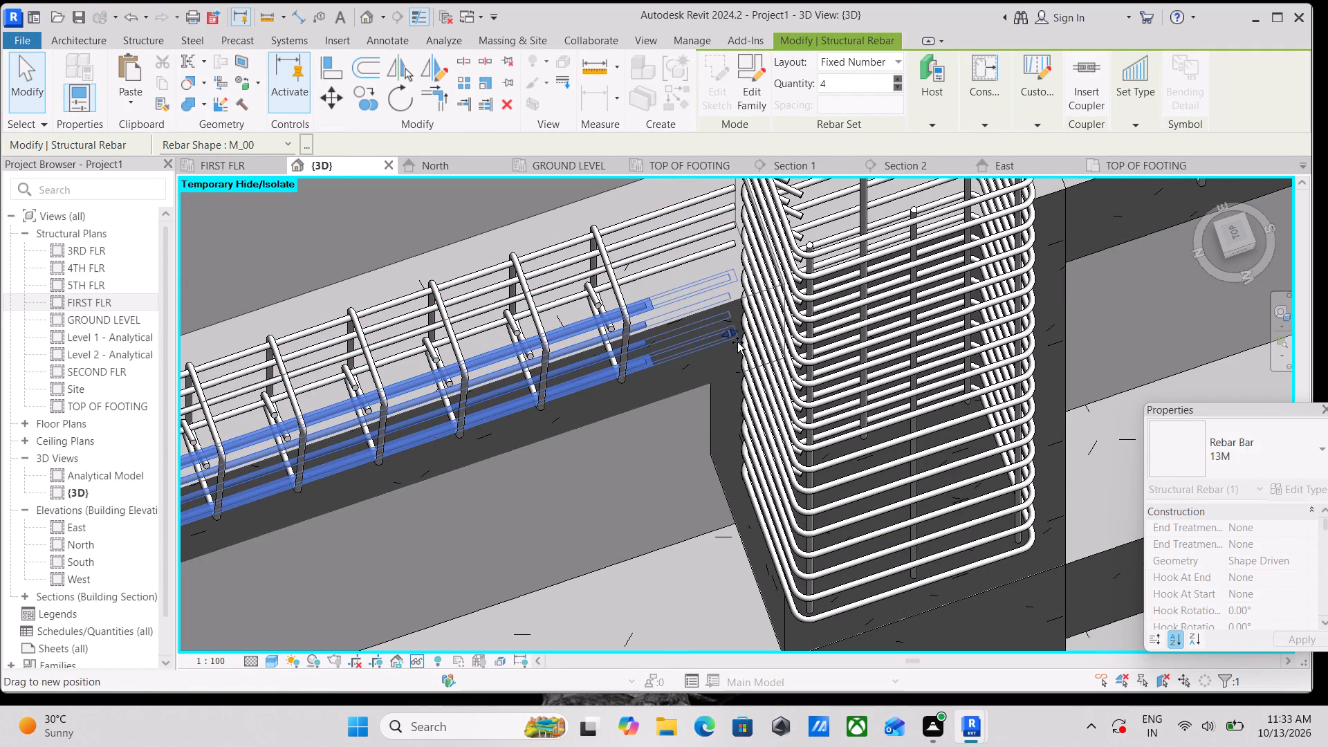
pyautogui.moveTo(737, 342); pyautogui.dragTo(744, 339)
pyautogui.scroll(-5, 743, 331)
pyautogui.press('Escape')
# Stretch the near end of the fourth edge beam's outer longitudinal bar set to the fourth column's face.
pyautogui.scroll(-7, 743, 331)
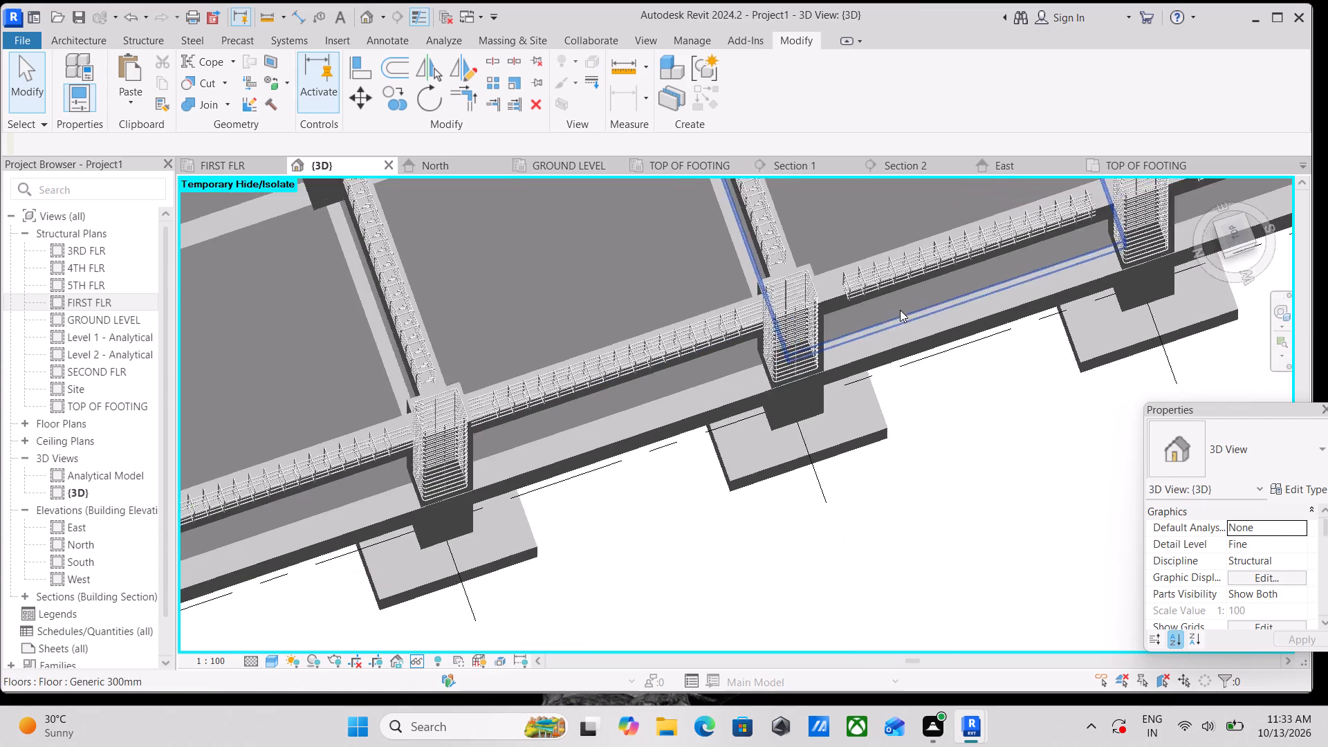
pyautogui.scroll(-1, 900, 310)
pyautogui.moveTo(896, 313); pyautogui.dragTo(822, 363, button='middle')
pyautogui.scroll(-6, 850, 343)
pyautogui.moveTo(860, 347); pyautogui.dragTo(558, 430, button='middle')
pyautogui.scroll(2, 492, 411)
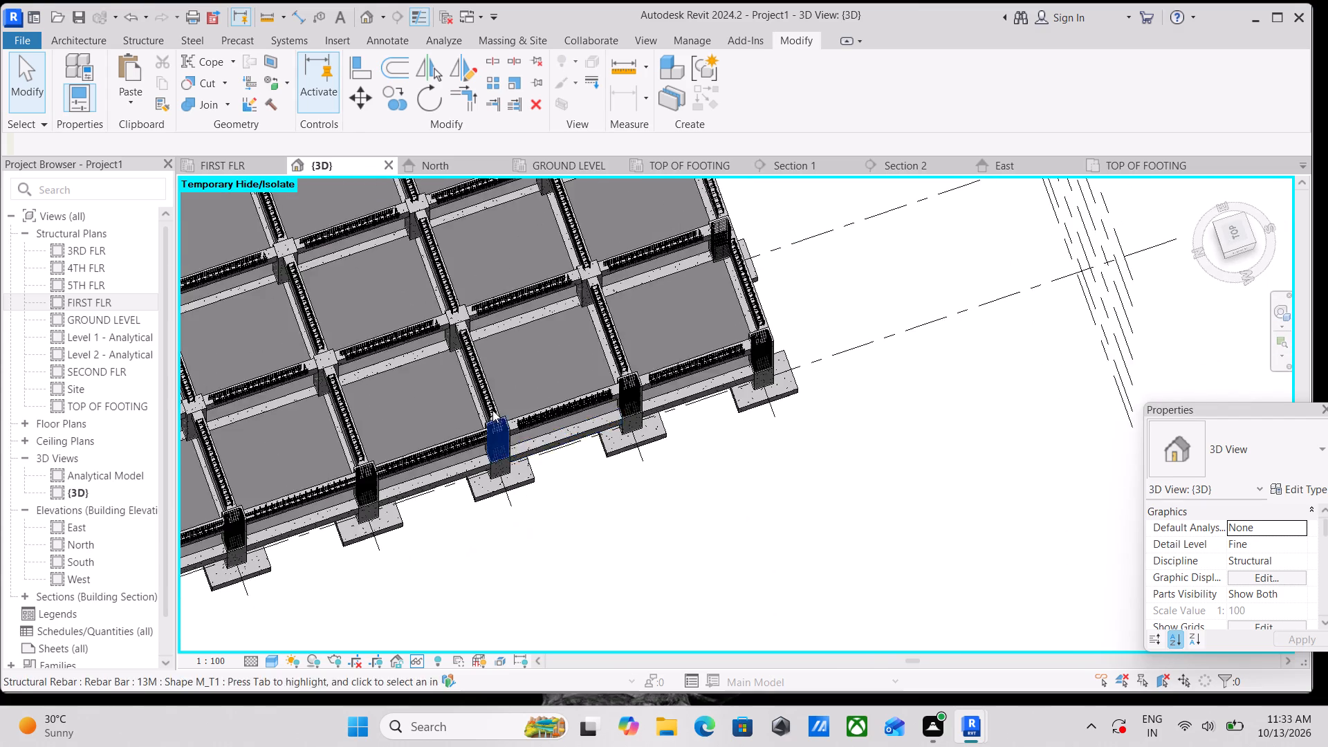
pyautogui.scroll(10, 492, 410)
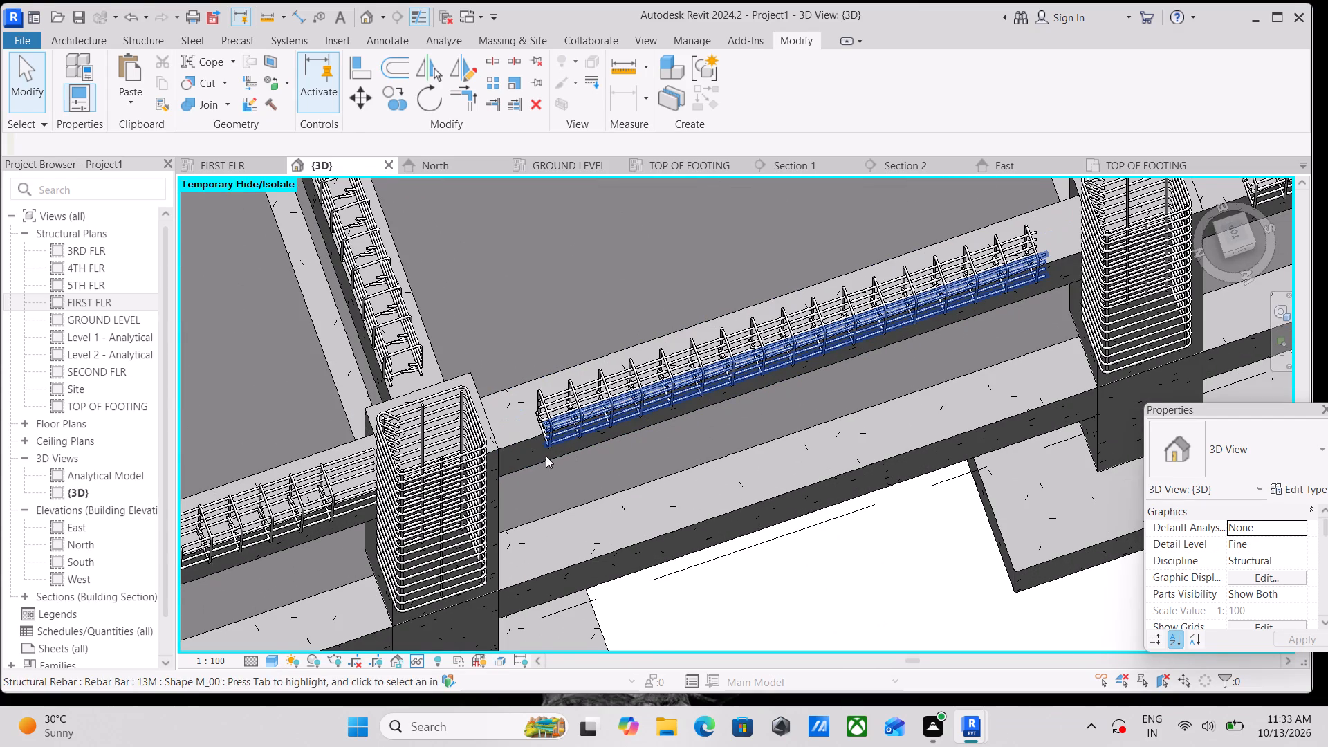
pyautogui.scroll(7, 546, 456)
pyautogui.click(545, 421)
pyautogui.moveTo(546, 429); pyautogui.dragTo(416, 464)
# Stretch the near end of the fourth beam's inner longitudinal bar set to the fourth column's face.
pyautogui.scroll(-4, 433, 454)
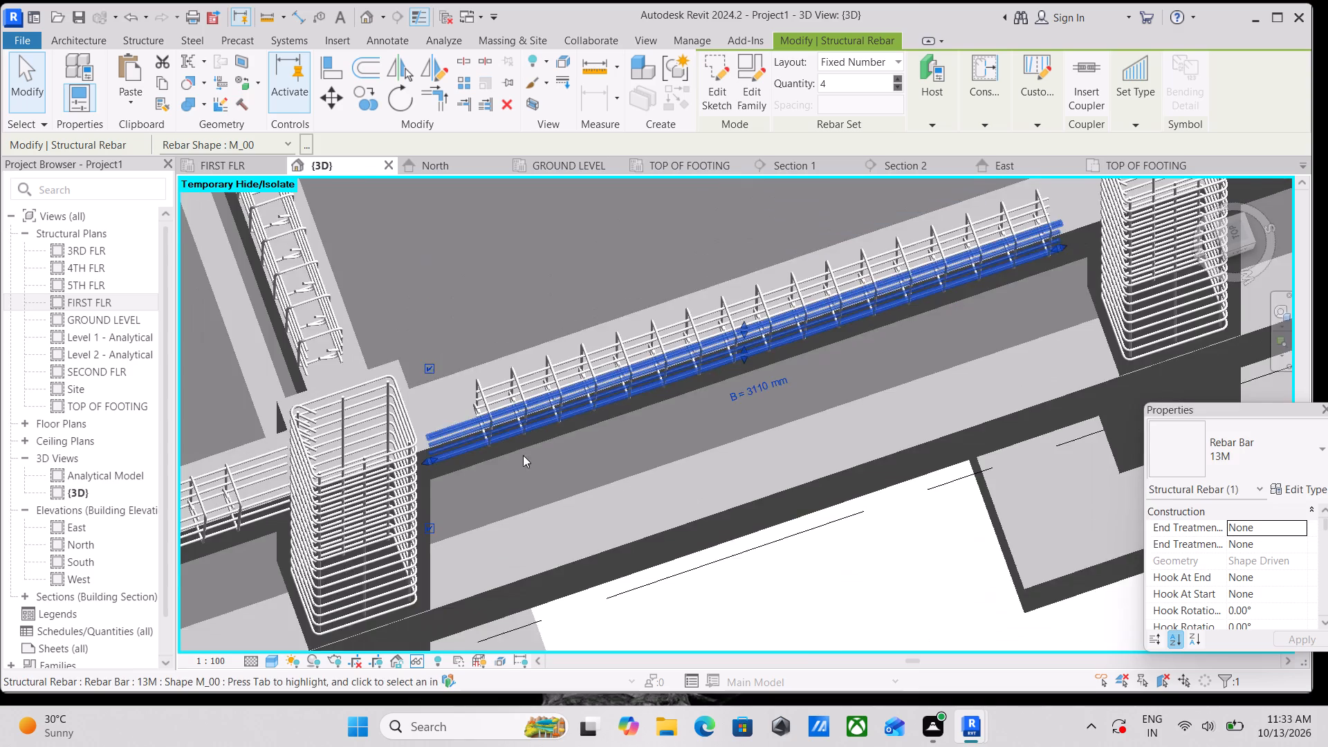
pyautogui.scroll(-3, 523, 455)
pyautogui.moveTo(584, 435); pyautogui.dragTo(558, 470, button='middle')
pyautogui.scroll(4, 486, 427)
pyautogui.click(483, 419)
pyautogui.scroll(3, 462, 442)
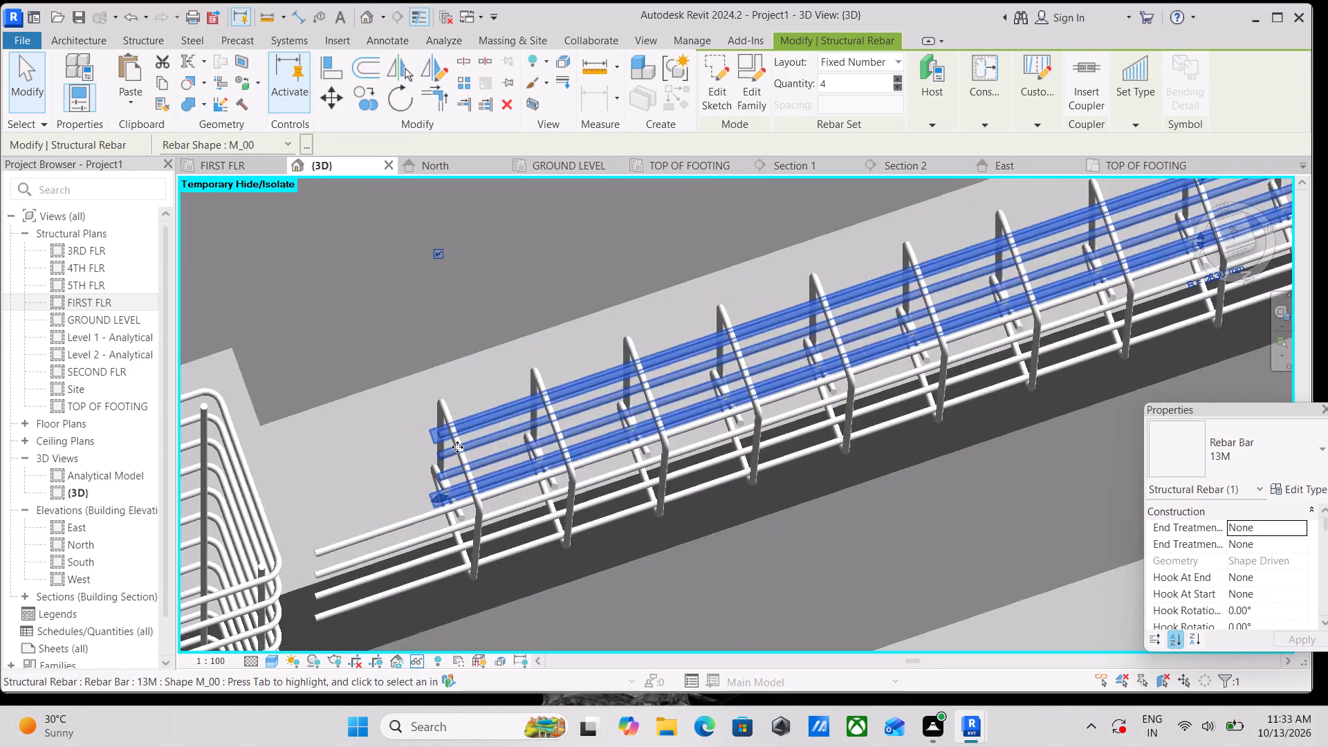
pyautogui.scroll(5, 457, 447)
pyautogui.moveTo(447, 516); pyautogui.dragTo(256, 580)
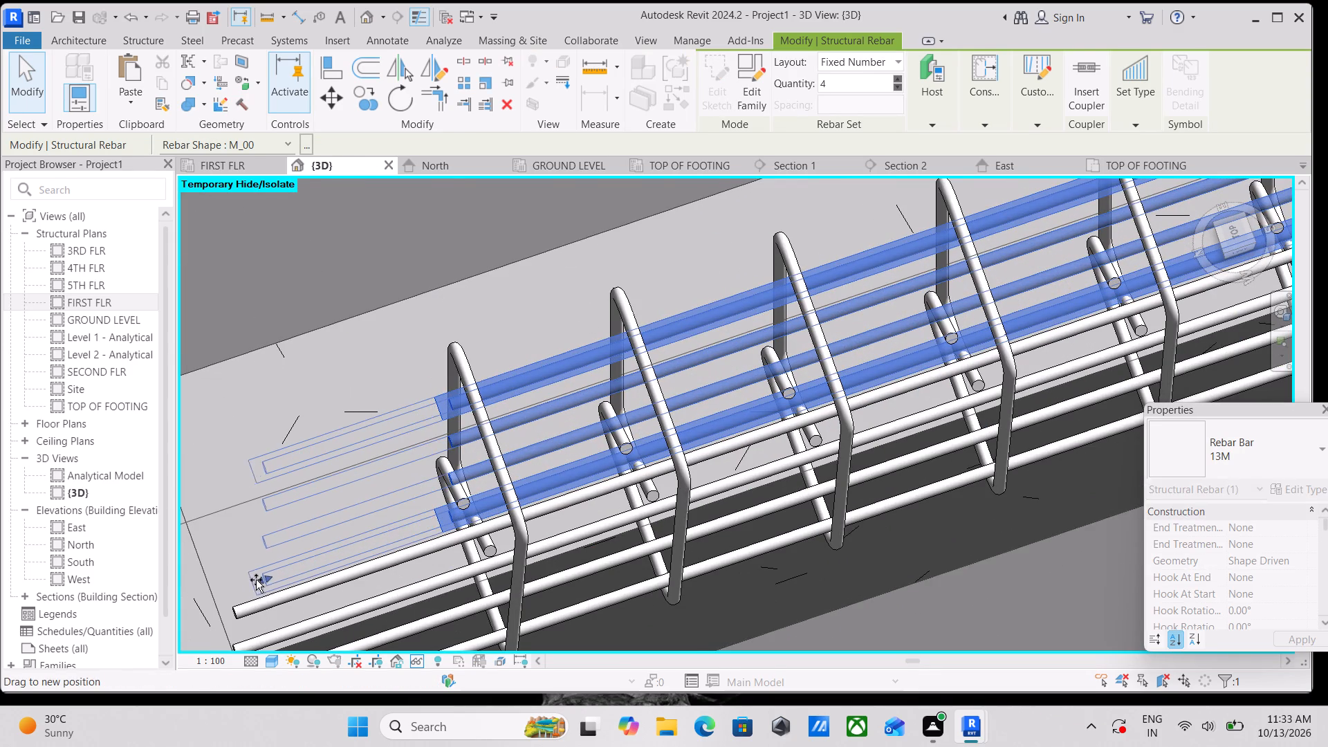
pyautogui.moveTo(256, 580); pyautogui.dragTo(220, 598)
# Stretch the far end of the fourth beam's outer longitudinal bar set to the fifth column's face.
pyautogui.scroll(-6, 275, 560)
pyautogui.scroll(-2, 525, 448)
pyautogui.moveTo(535, 448); pyautogui.dragTo(474, 457, button='middle')
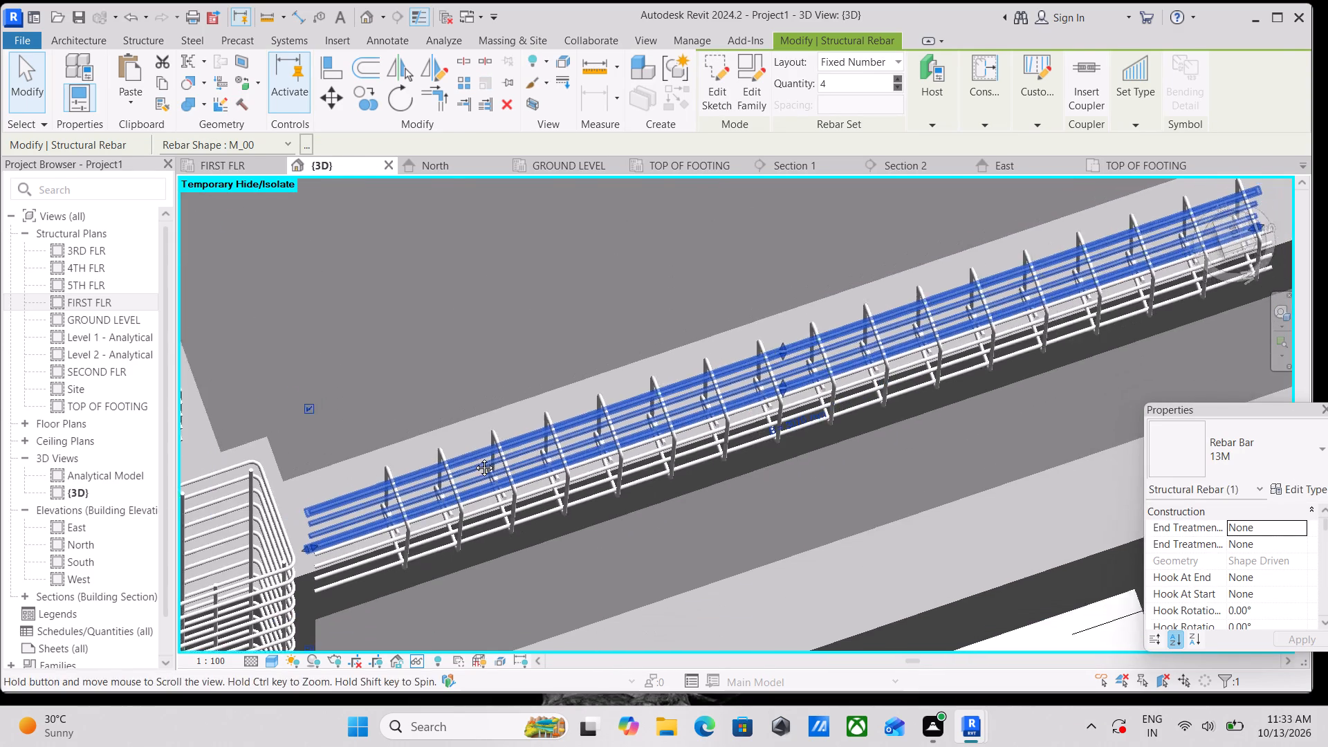
pyautogui.moveTo(474, 457); pyautogui.dragTo(388, 463, button='middle')
pyautogui.scroll(-1, 699, 324)
pyautogui.moveTo(699, 324); pyautogui.dragTo(463, 409, button='middle')
pyautogui.scroll(6, 988, 370)
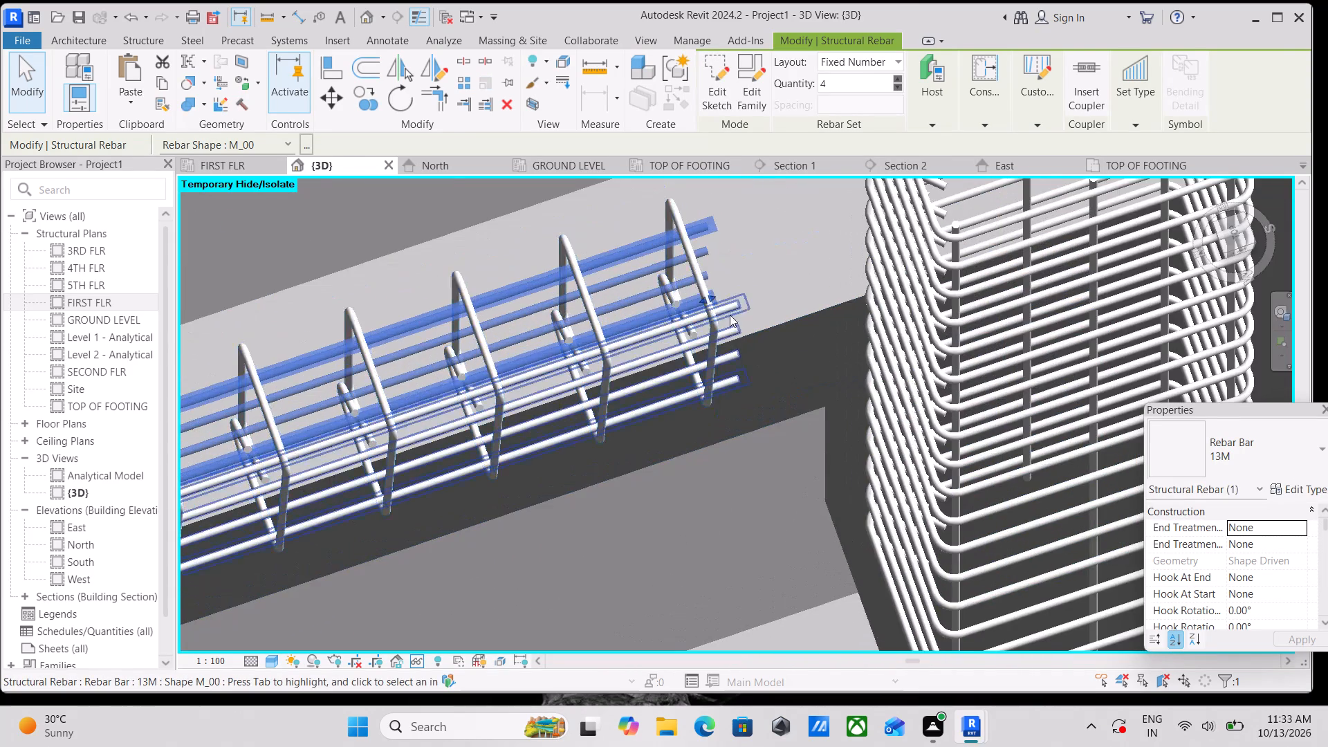
pyautogui.click(739, 303)
pyautogui.moveTo(744, 377); pyautogui.dragTo(841, 363)
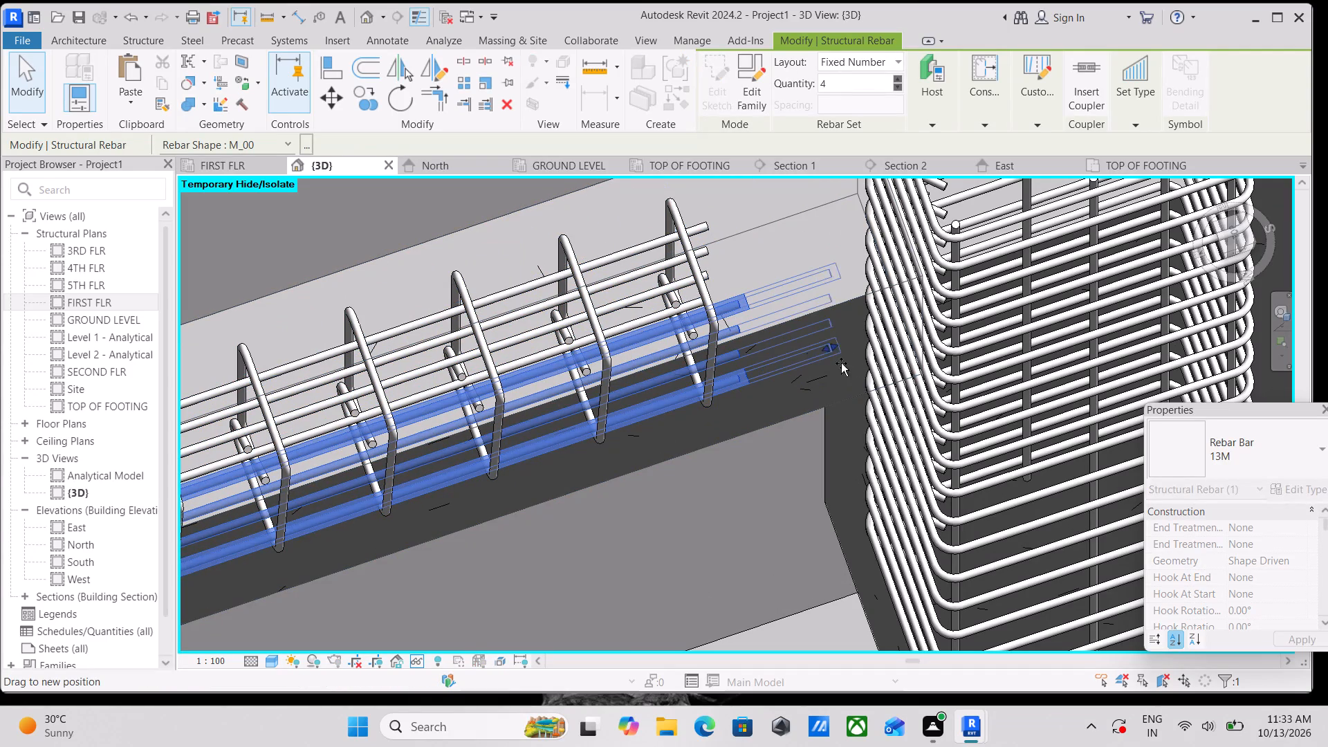
pyautogui.moveTo(841, 363); pyautogui.dragTo(864, 358)
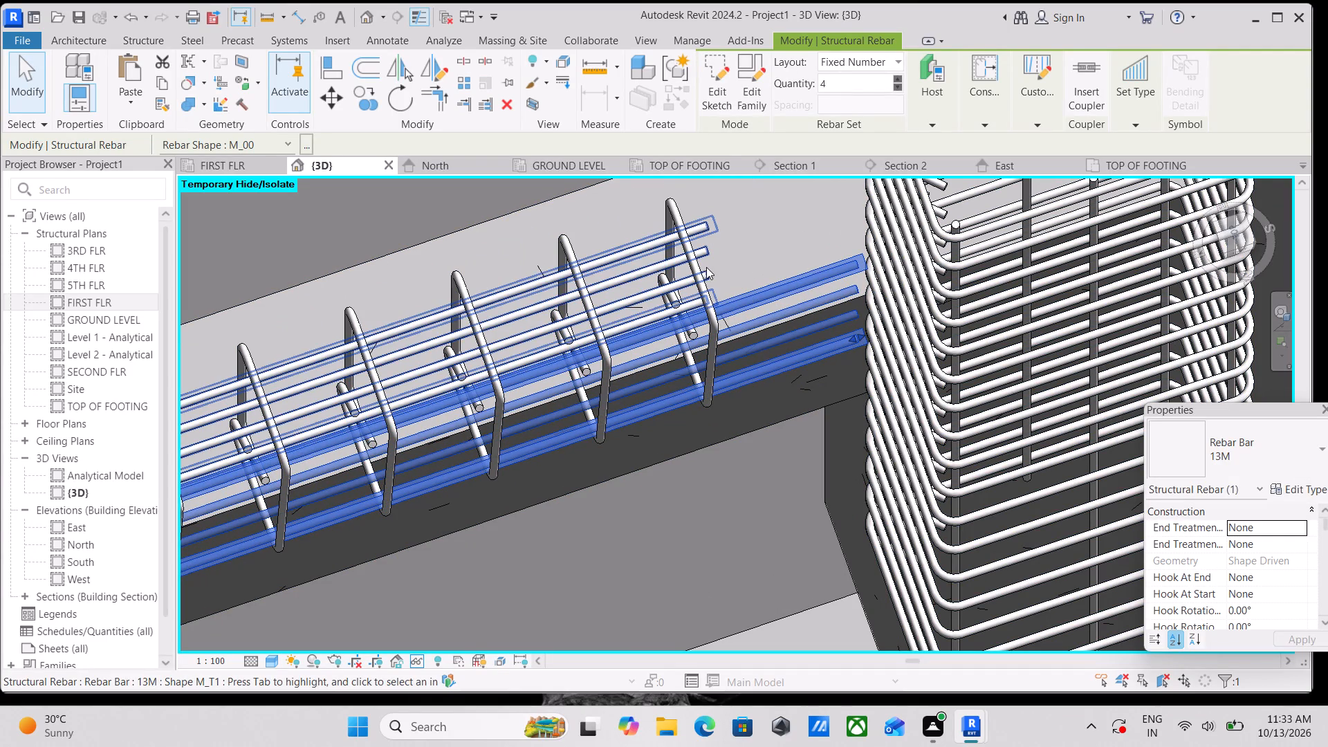
# Stretch the far end of the fourth beam's inner longitudinal bar set to the fifth column's face.
pyautogui.click(706, 267)
pyautogui.moveTo(712, 295); pyautogui.dragTo(845, 284)
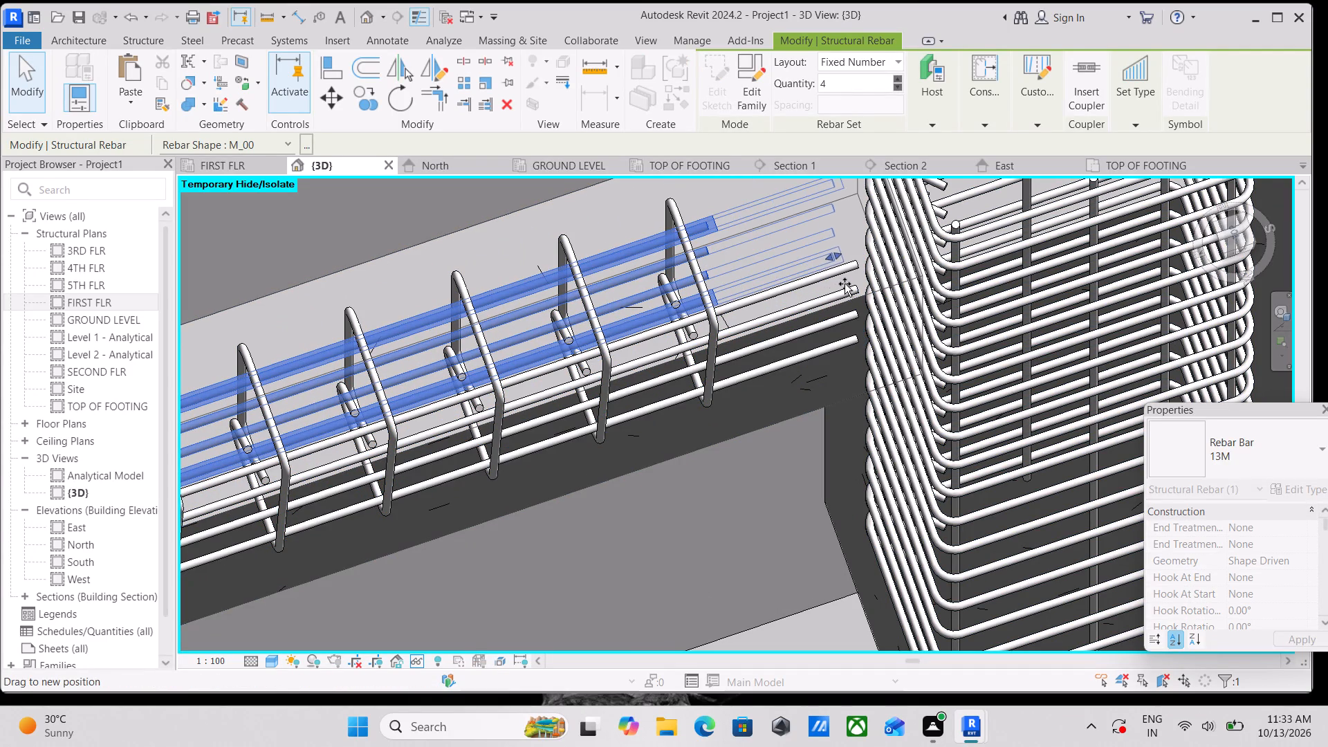
pyautogui.moveTo(845, 284); pyautogui.dragTo(851, 281)
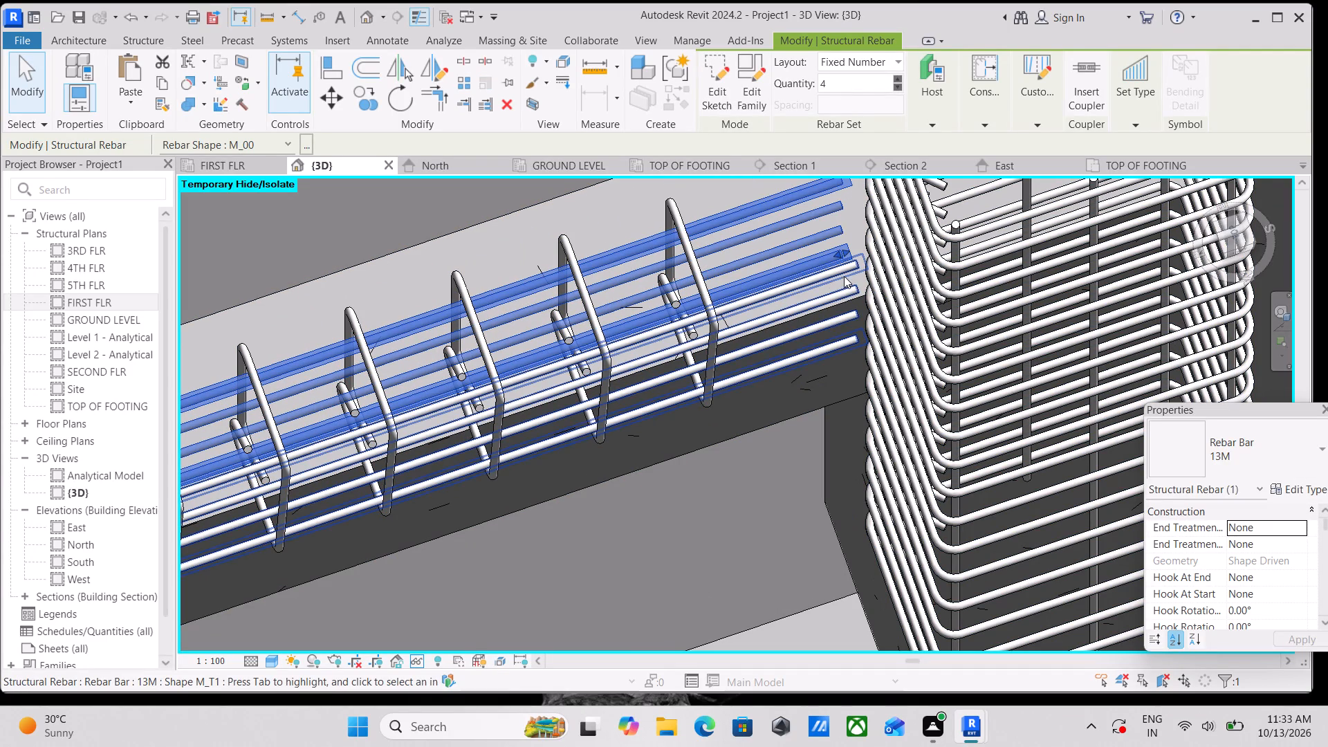
pyautogui.press('Escape')
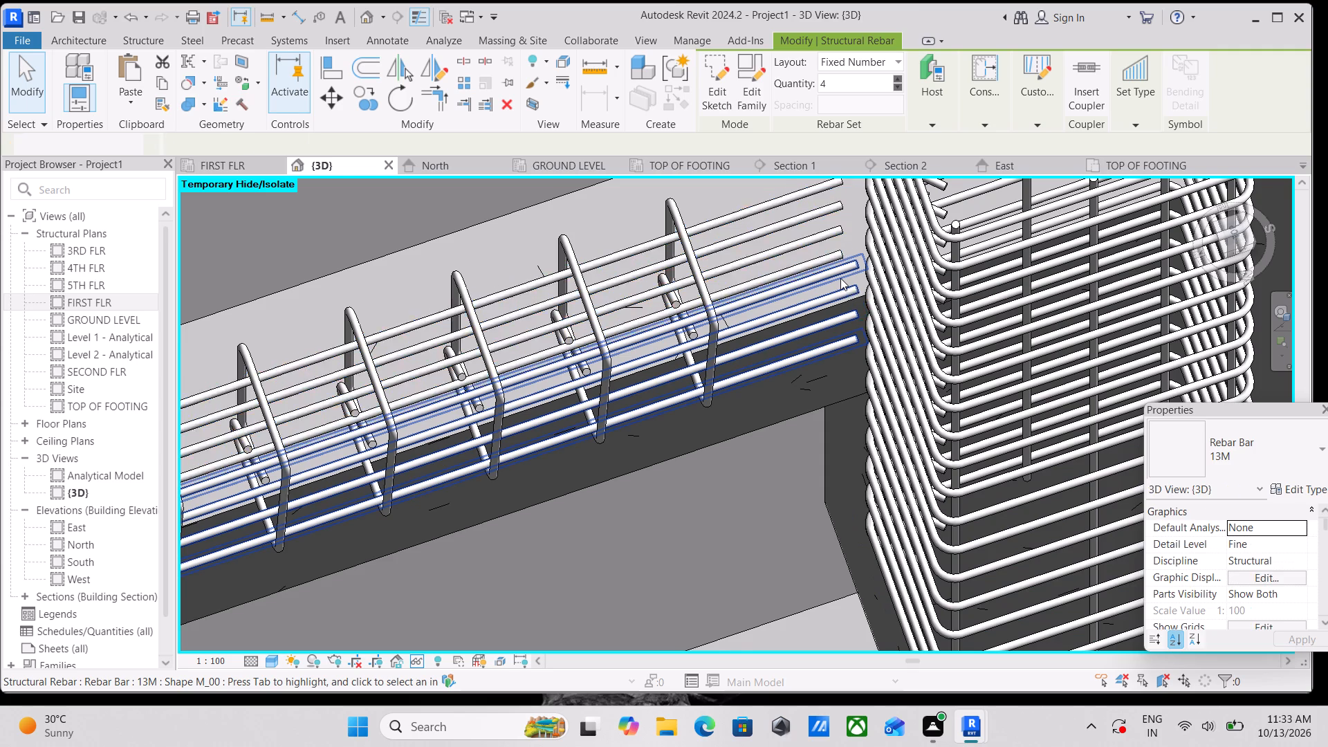
# Stretch the near end of the fifth edge beam's inner longitudinal bar set to the fifth column's face.
pyautogui.scroll(-13, 840, 278)
pyautogui.scroll(-2, 948, 255)
pyautogui.moveTo(950, 257); pyautogui.dragTo(661, 394, button='middle')
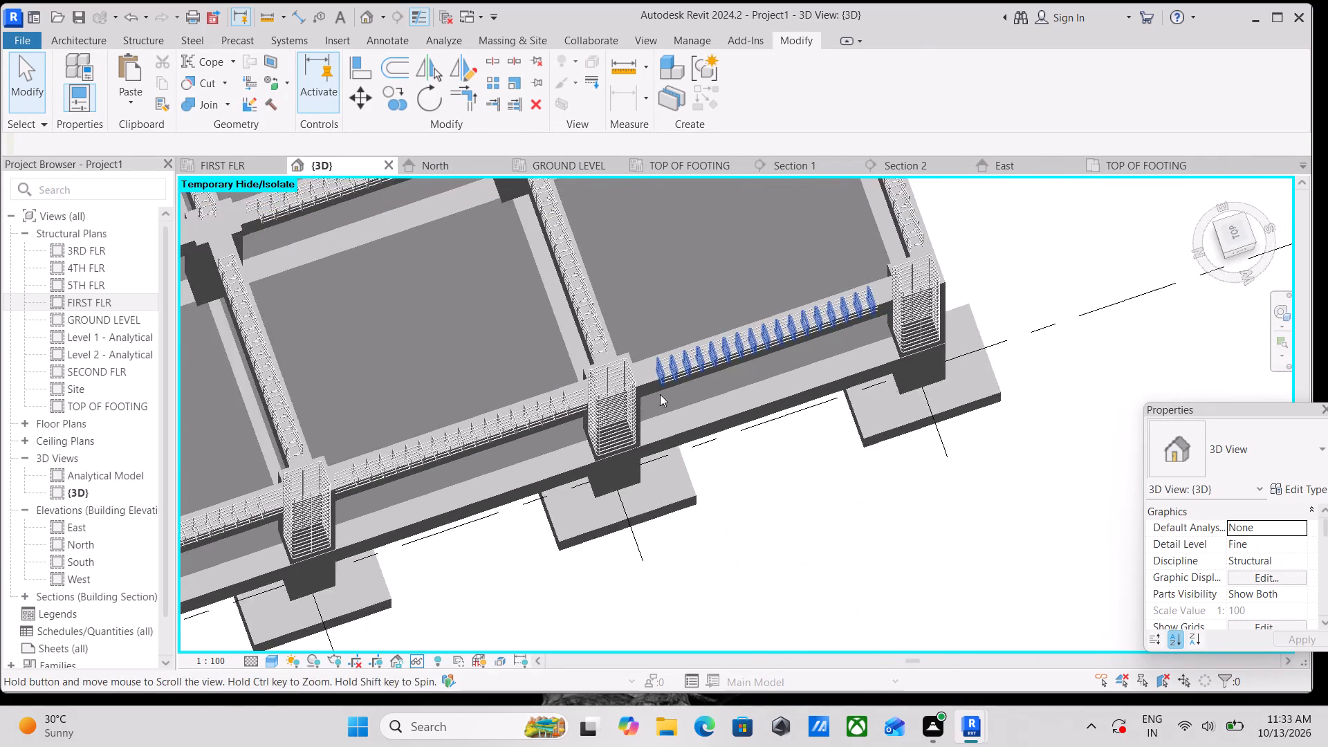
pyautogui.scroll(13, 660, 394)
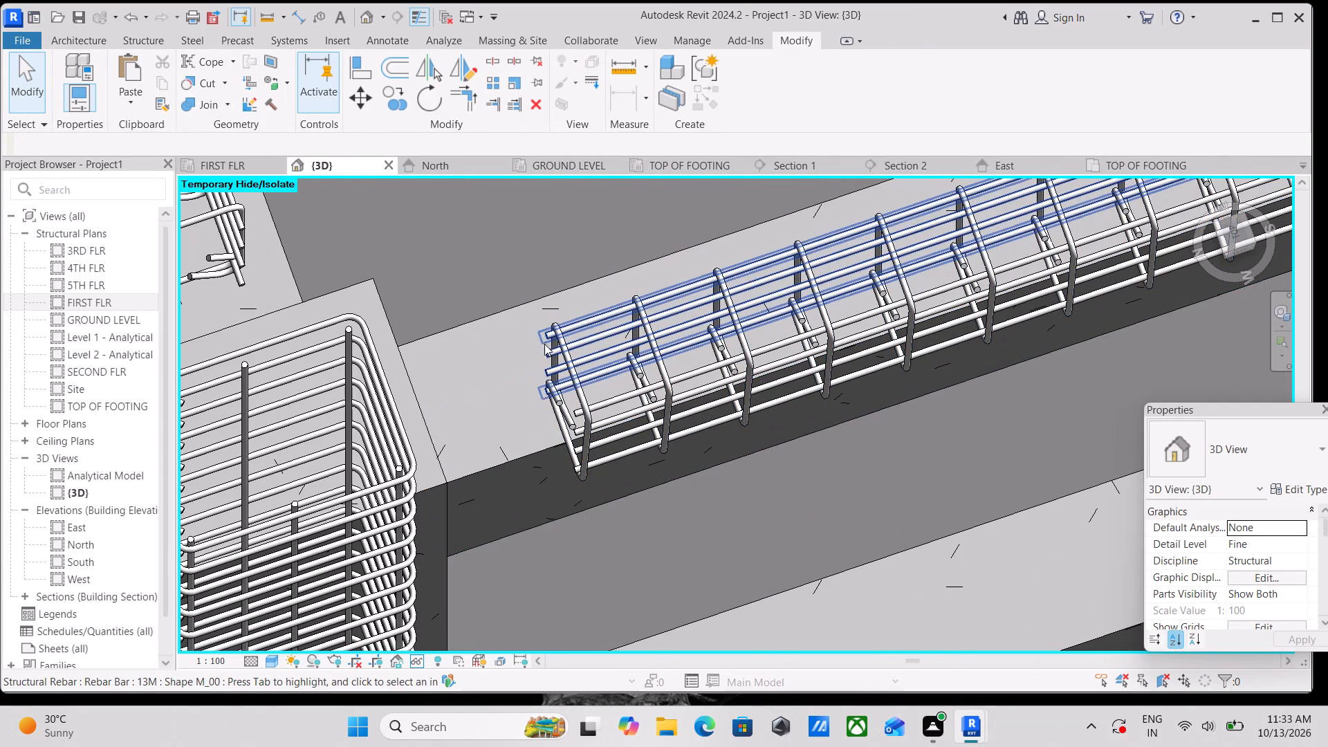
pyautogui.click(544, 340)
pyautogui.scroll(4, 526, 417)
pyautogui.moveTo(555, 369); pyautogui.dragTo(427, 389)
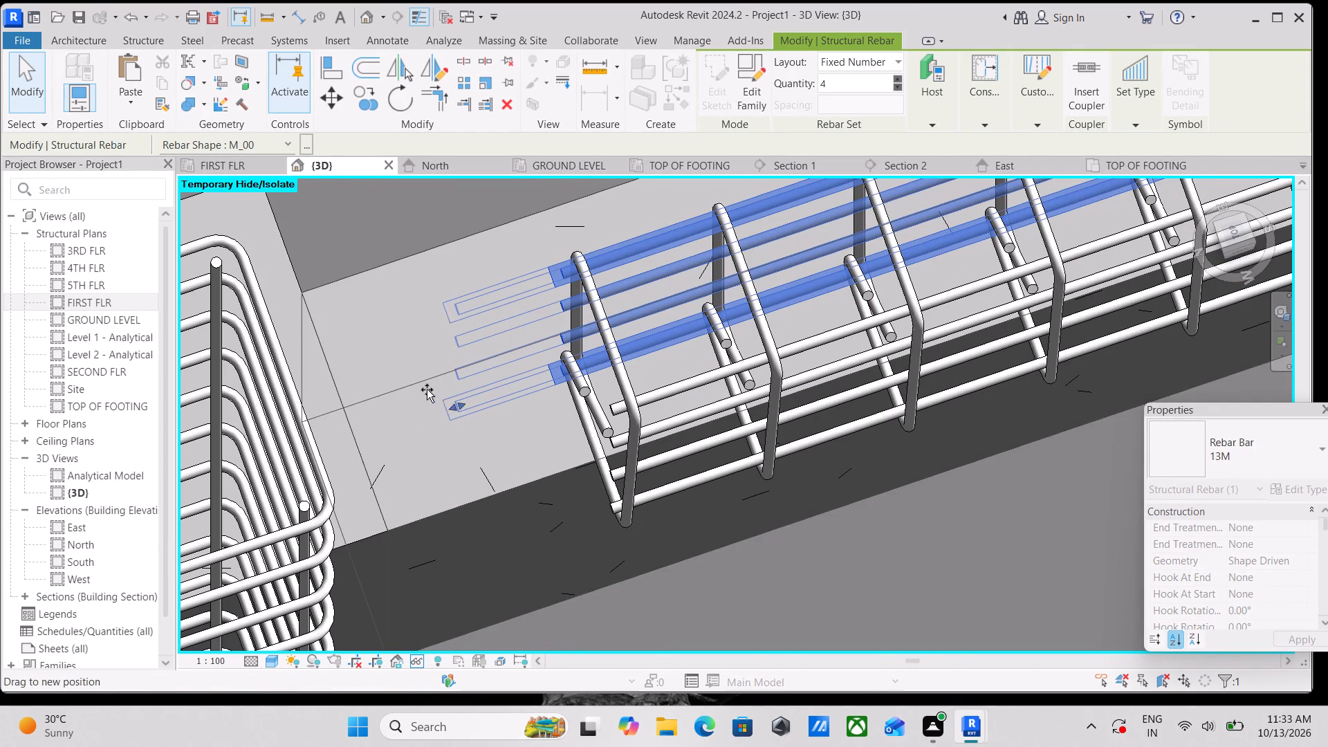
pyautogui.moveTo(427, 389); pyautogui.dragTo(351, 409)
# Stretch the near end of the fifth beam's outer longitudinal bar set to the fifth column's face.
pyautogui.scroll(-3, 548, 525)
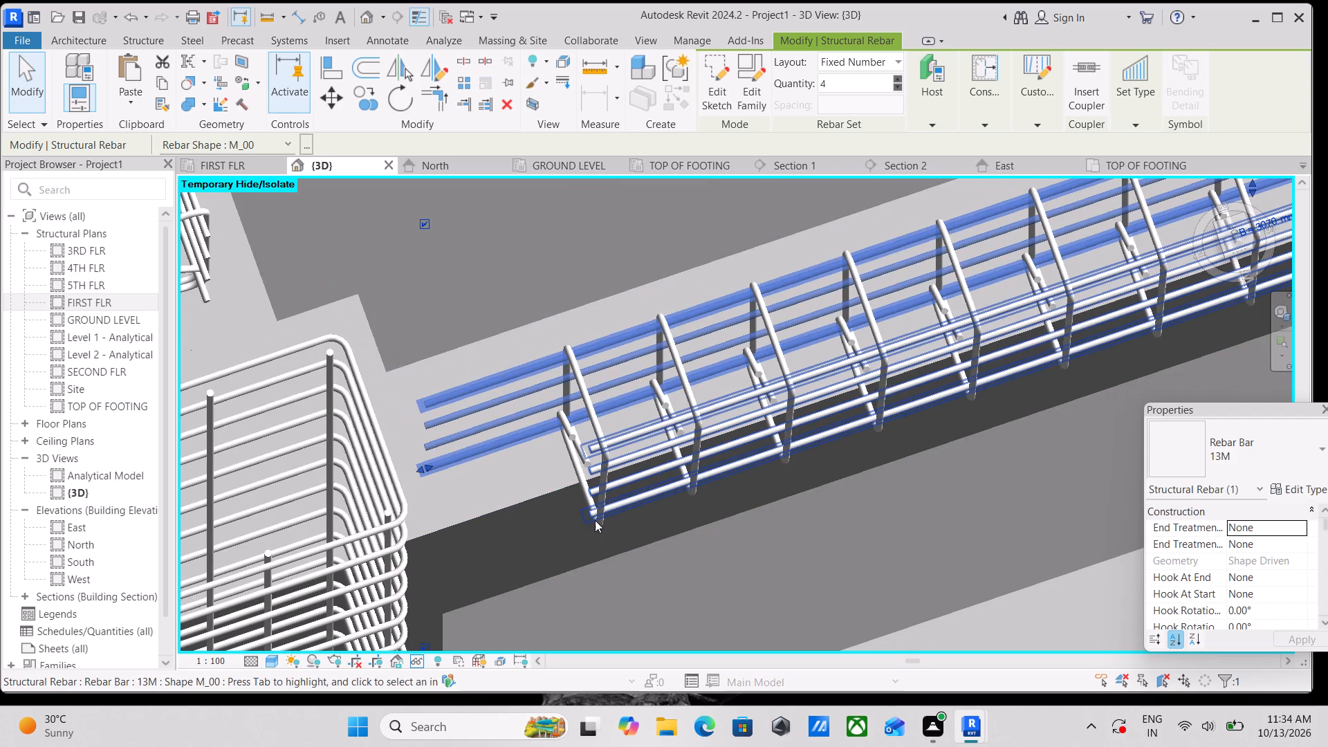
pyautogui.click(626, 501)
pyautogui.moveTo(582, 515); pyautogui.dragTo(545, 524)
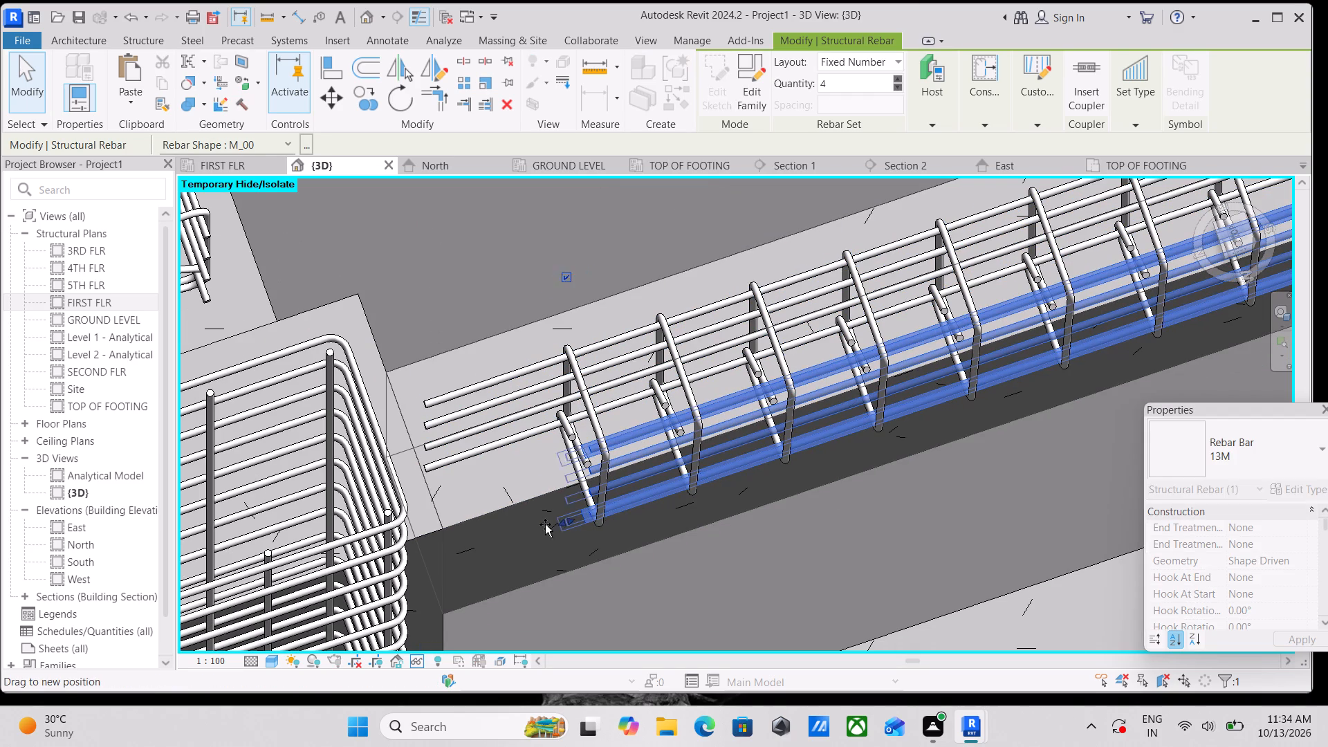
pyautogui.moveTo(545, 524); pyautogui.dragTo(437, 539)
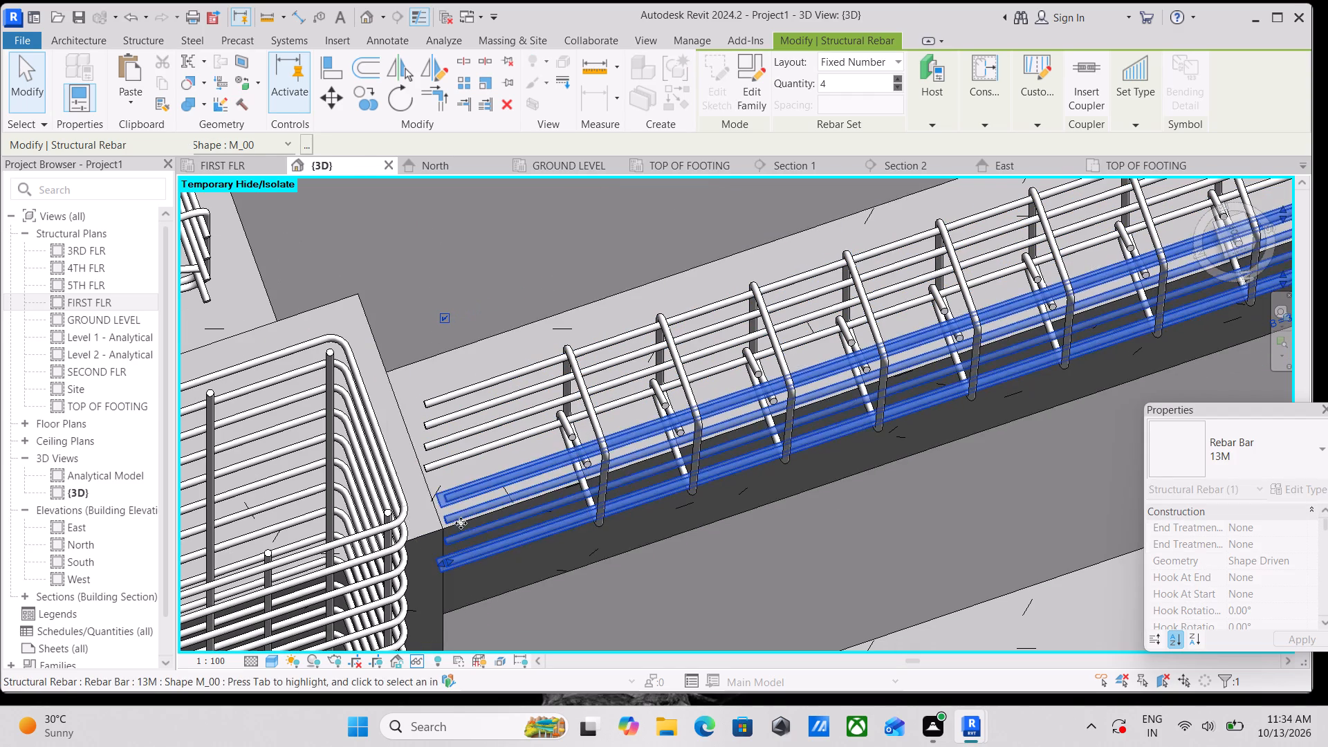
# Stretch the far end of the fifth beam's outer longitudinal bar set to the corner column's face.
pyautogui.scroll(-8, 497, 493)
pyautogui.moveTo(702, 454); pyautogui.dragTo(432, 475, button='middle')
pyautogui.scroll(7, 789, 320)
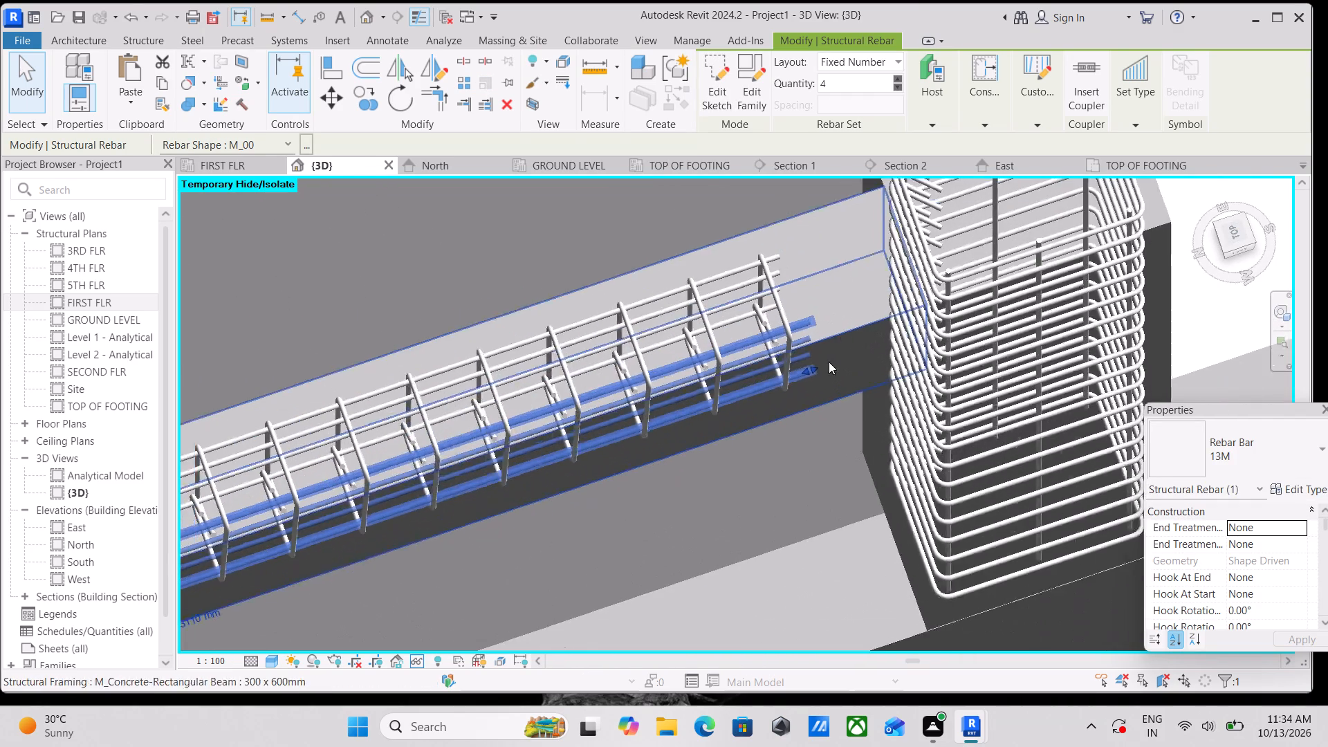
pyautogui.moveTo(813, 376); pyautogui.dragTo(898, 352)
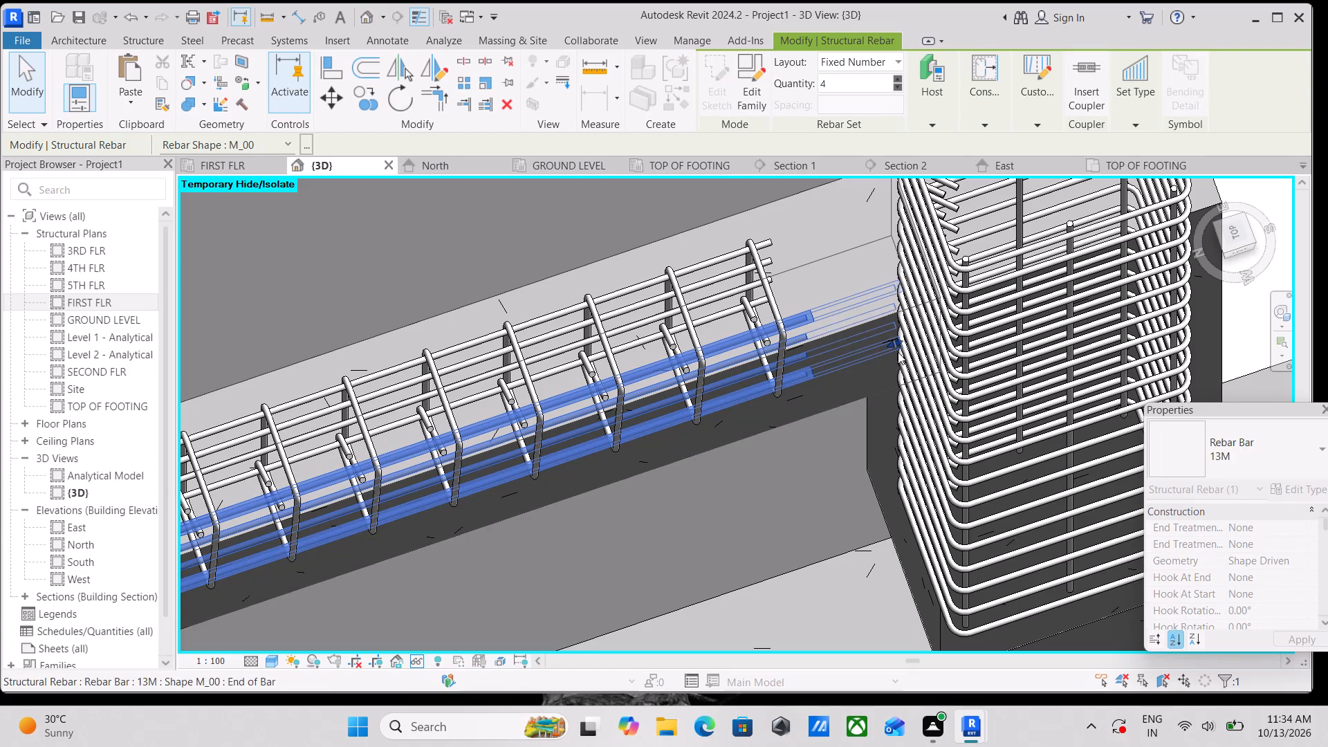
# Stretch the far end of the fifth beam's inner longitudinal bar set to the corner column's face.
pyautogui.click(763, 243)
pyautogui.moveTo(776, 292); pyautogui.dragTo(892, 268)
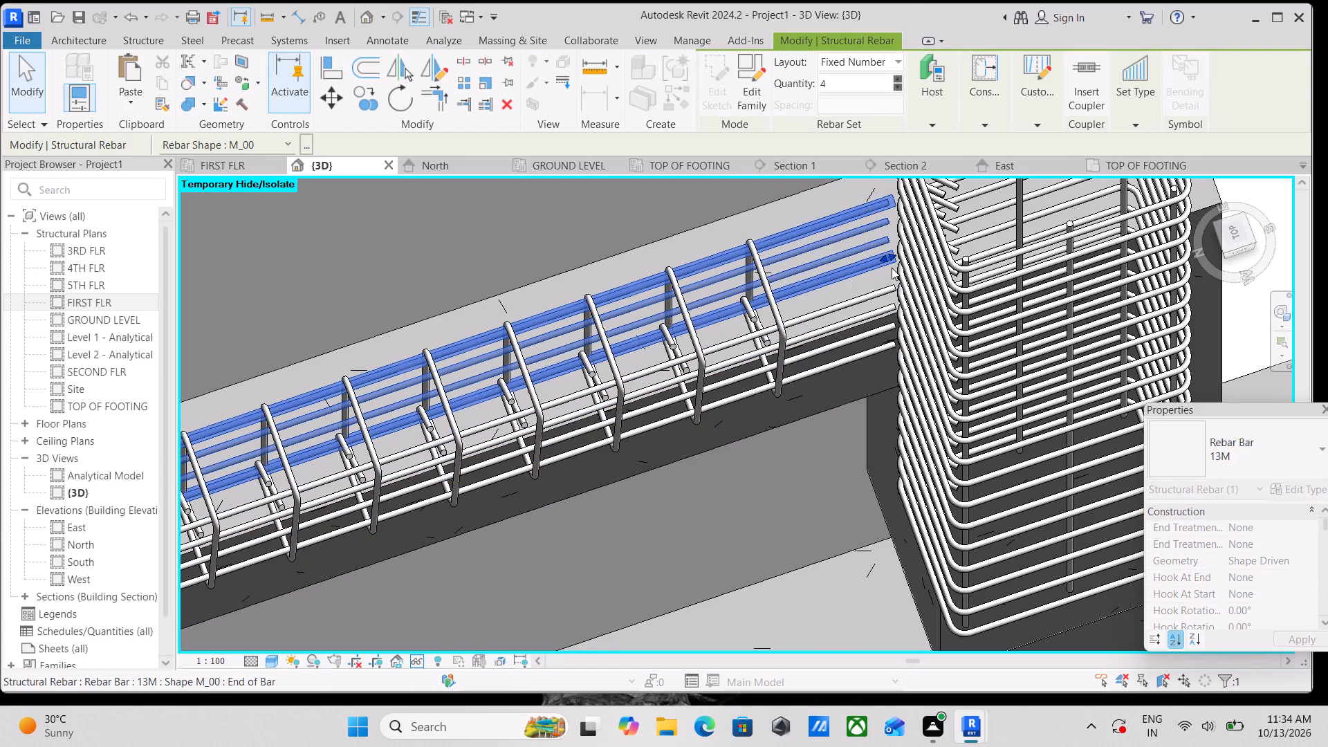
pyautogui.scroll(-6, 890, 268)
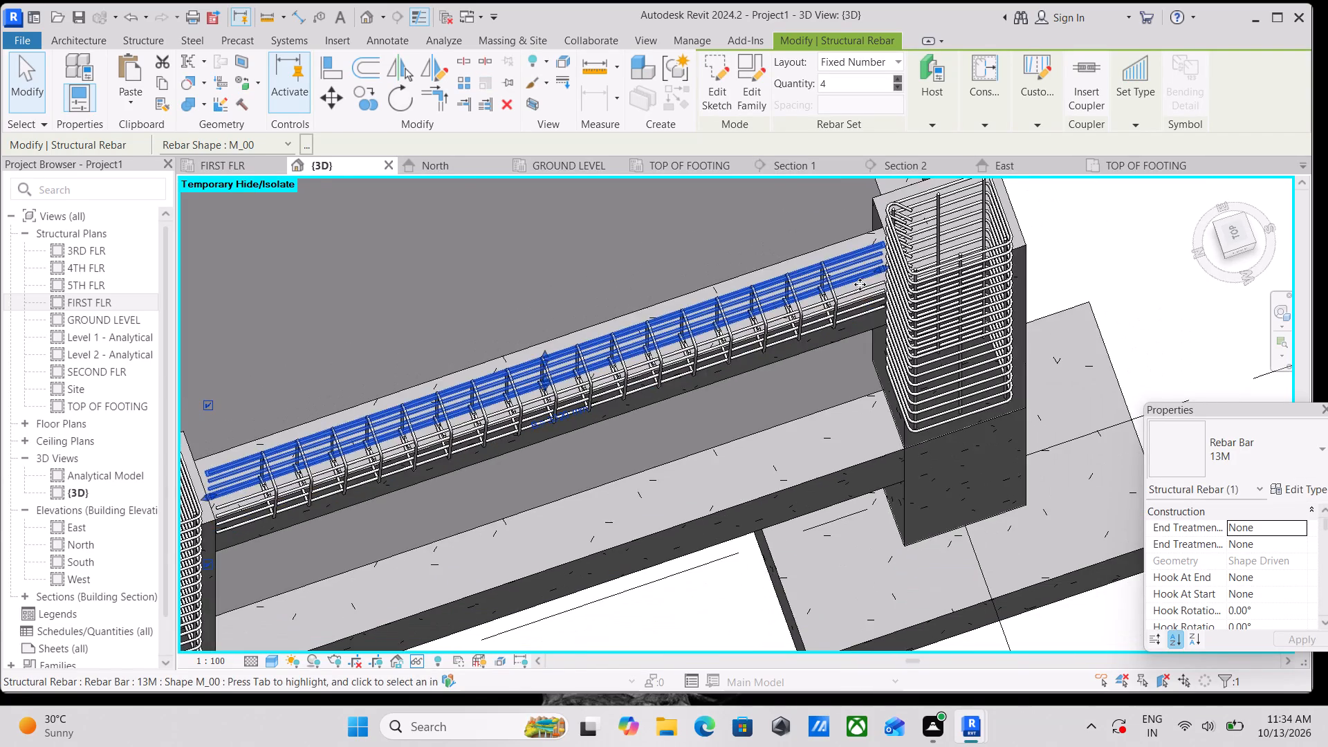
pyautogui.scroll(-3, 860, 284)
pyautogui.press('Escape')
# On the perpendicular edge beam starting at the corner column, stretch the outer longitudinal bar set's near end to that column's face.
pyautogui.scroll(-3, 854, 297)
pyautogui.scroll(-2, 742, 226)
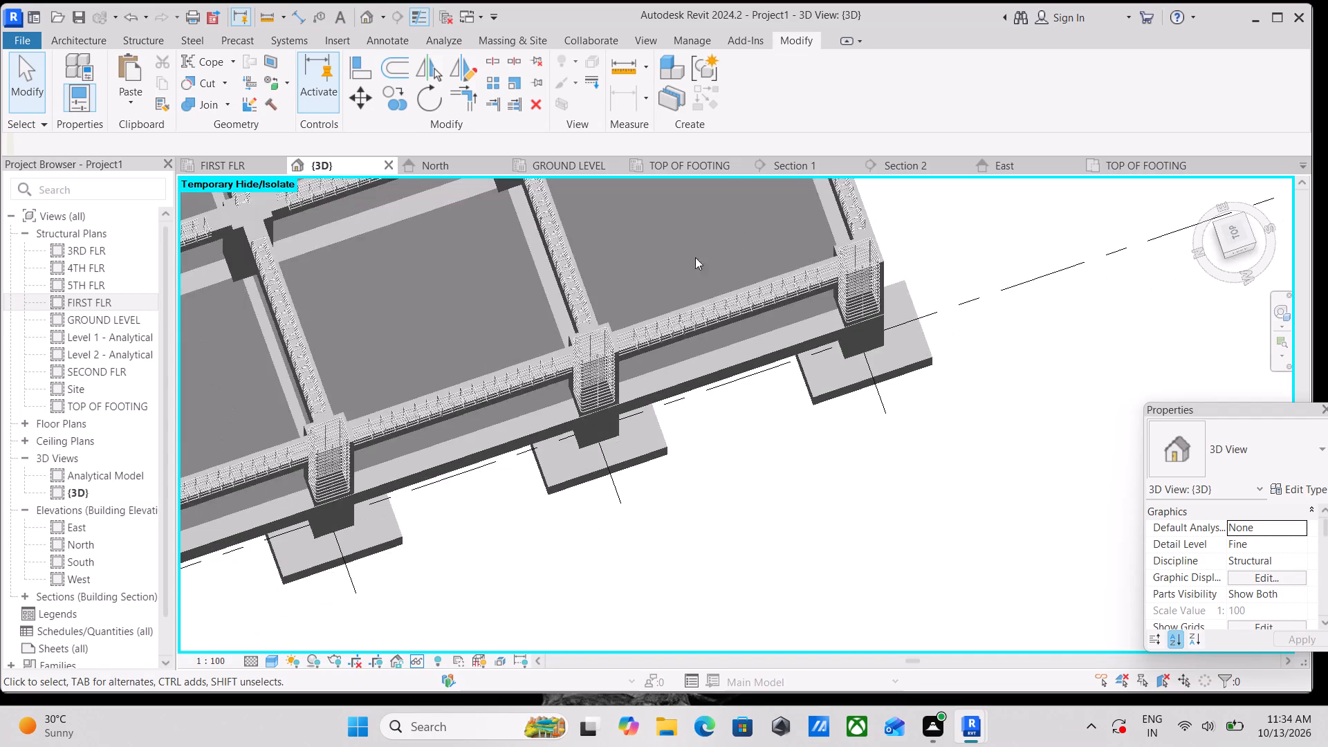
pyautogui.scroll(2, 667, 257)
pyautogui.scroll(-4, 667, 257)
pyautogui.moveTo(698, 252); pyautogui.dragTo(600, 352, button='middle')
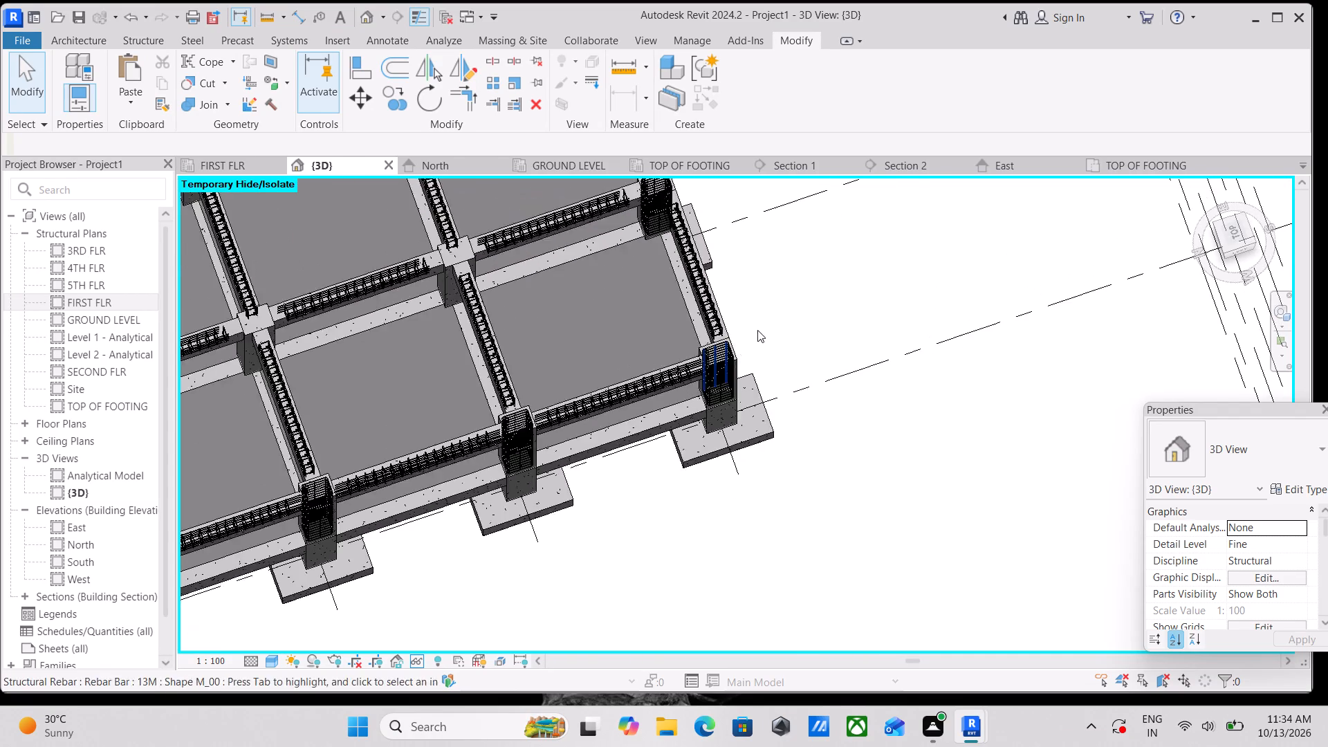
pyautogui.scroll(11, 758, 330)
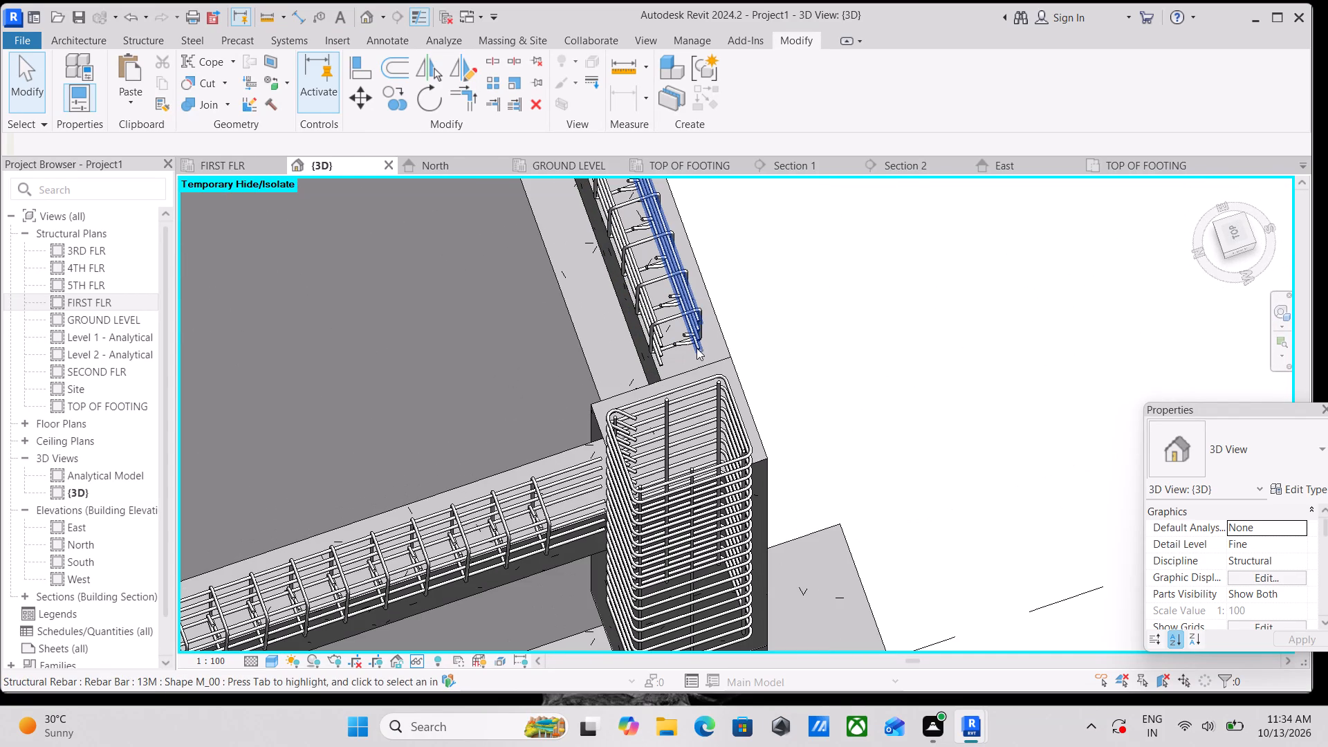
pyautogui.click(697, 348)
pyautogui.scroll(4, 699, 354)
pyautogui.moveTo(705, 348); pyautogui.dragTo(721, 386)
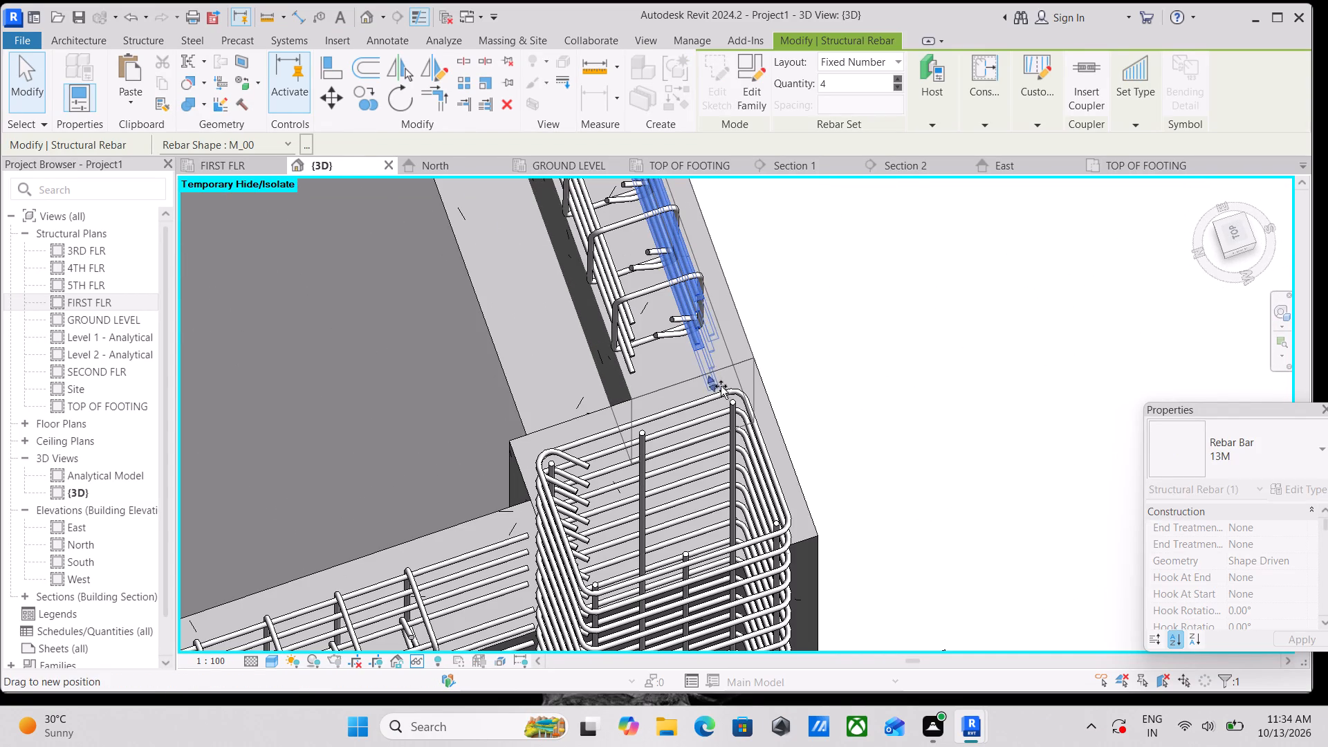
pyautogui.moveTo(721, 386); pyautogui.dragTo(726, 394)
# Stretch the near end of the same perpendicular beam's inner longitudinal bar set to the corner column's face.
pyautogui.click(630, 362)
pyautogui.moveTo(636, 371); pyautogui.dragTo(648, 416)
# Stretch the far end of the perpendicular beam's outer longitudinal bar set towards the next column along that edge.
pyautogui.scroll(-3, 640, 307)
pyautogui.moveTo(645, 318); pyautogui.dragTo(702, 543, button='middle')
pyautogui.scroll(-3, 651, 242)
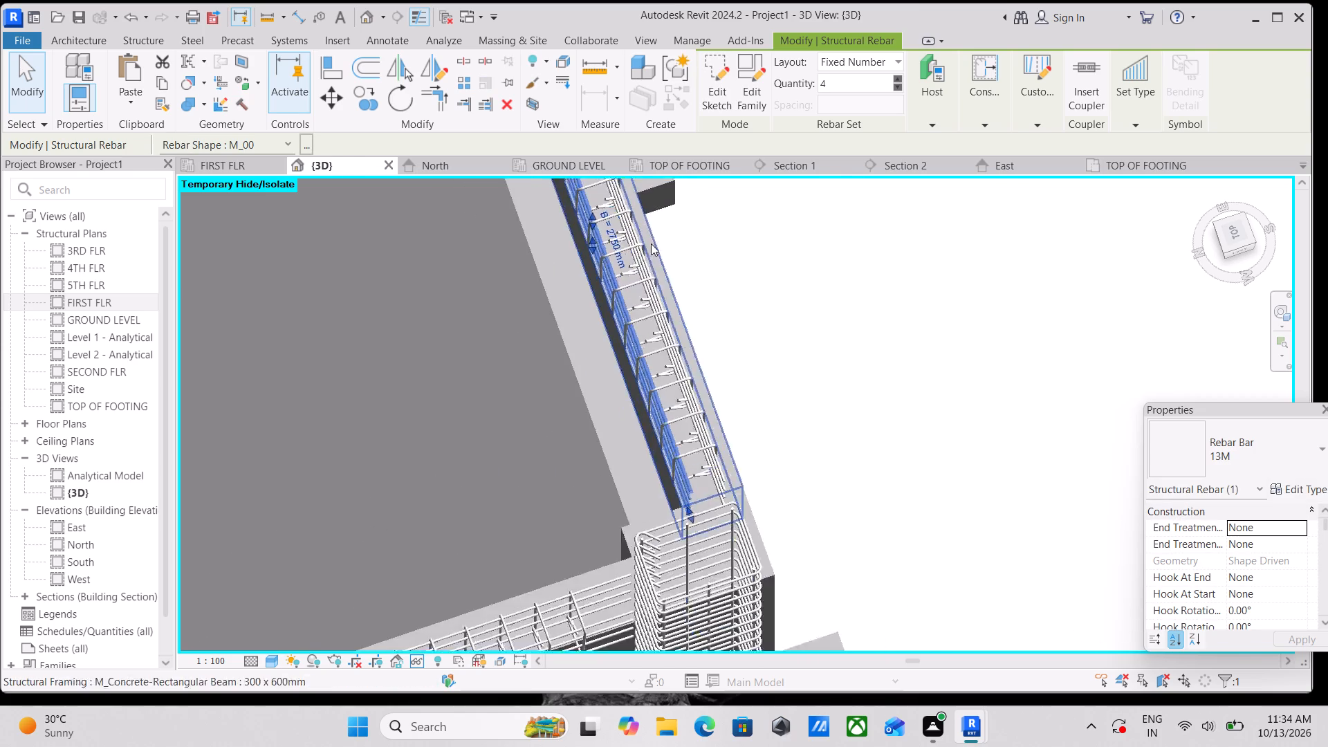
pyautogui.moveTo(683, 346); pyautogui.dragTo(746, 553, button='middle')
pyautogui.moveTo(681, 343); pyautogui.dragTo(723, 595, button='middle')
pyautogui.scroll(8, 649, 441)
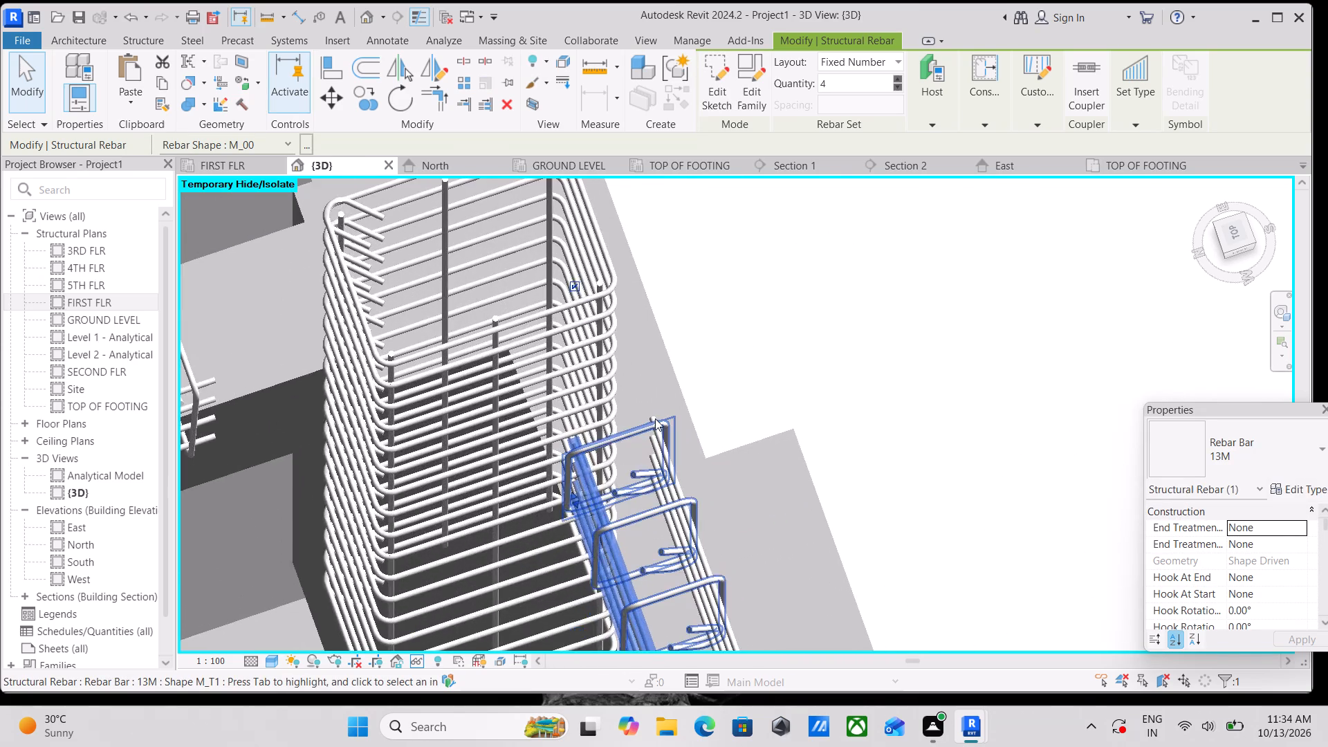
pyautogui.scroll(2, 655, 418)
pyautogui.click(651, 415)
pyautogui.scroll(3, 635, 490)
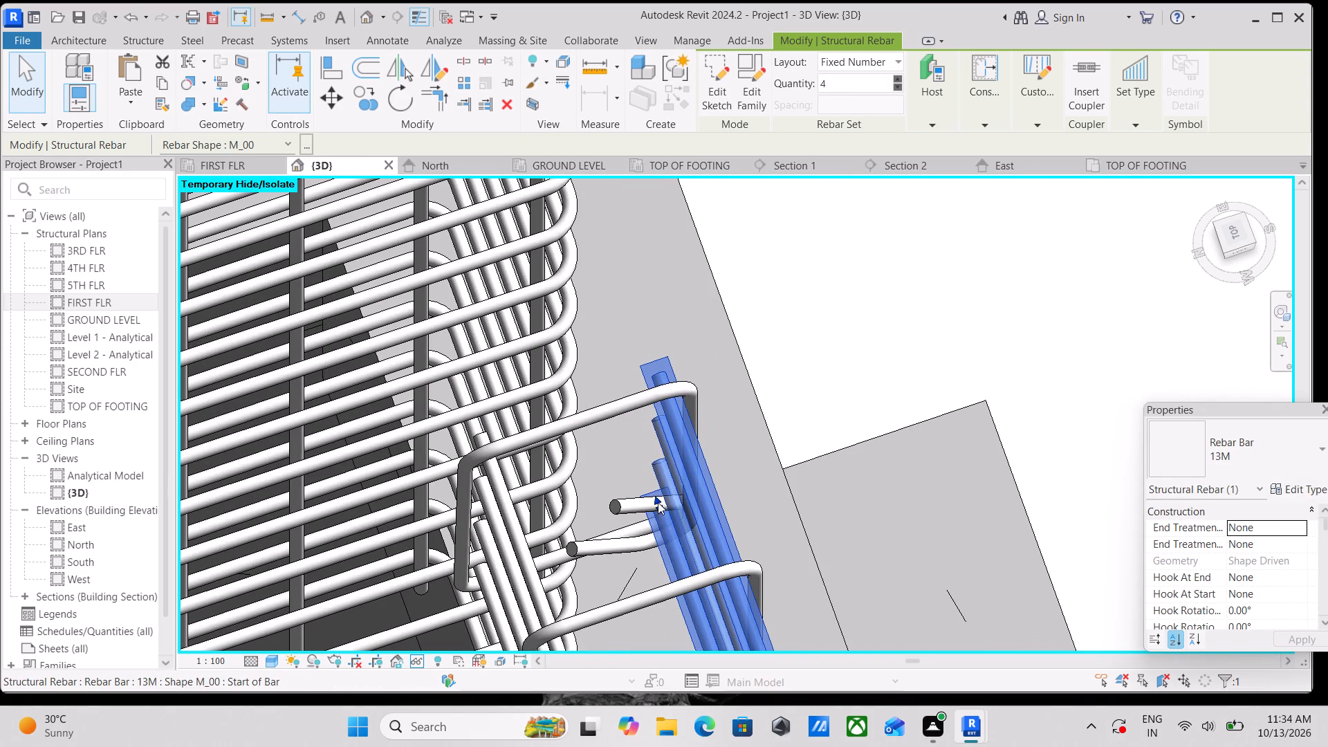
pyautogui.moveTo(658, 497); pyautogui.dragTo(632, 400)
# Stretch the far end of the first perpendicular beam's outer longitudinal bar set to the next column's face.
pyautogui.scroll(-20, 632, 400)
pyautogui.scroll(-7, 632, 400)
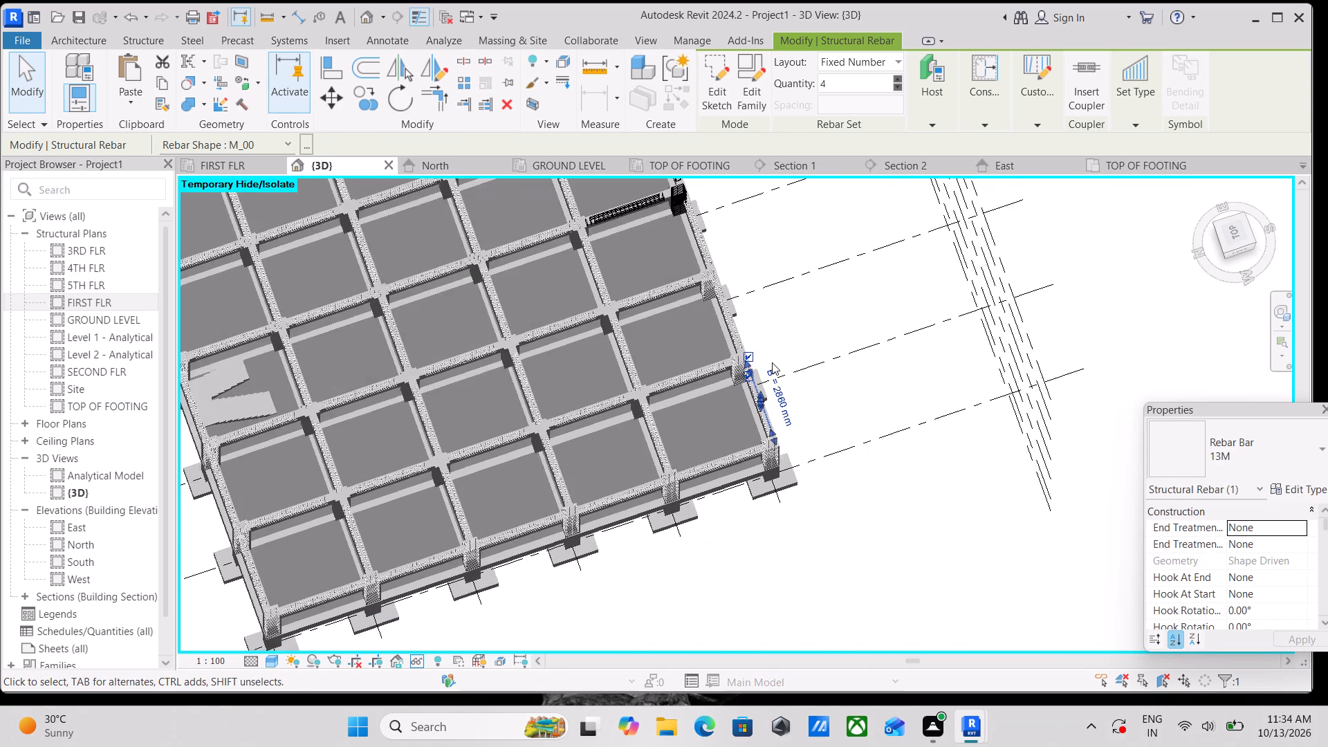
pyautogui.moveTo(772, 362); pyautogui.dragTo(751, 277, button='middle')
pyautogui.keyDown('shift'); pyautogui.moveTo(772, 395); pyautogui.dragTo(668, 380, button='middle'); pyautogui.keyUp('shift')
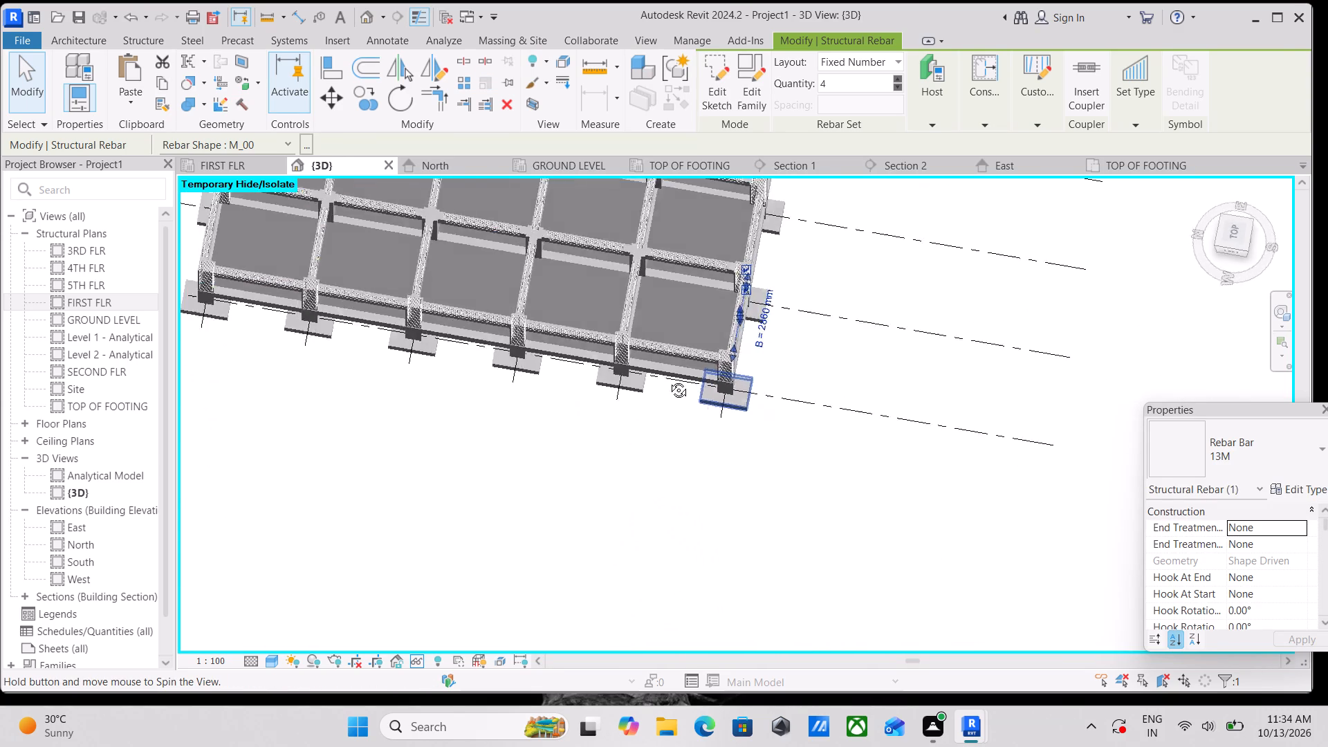
pyautogui.keyDown('shift'); pyautogui.moveTo(668, 380); pyautogui.dragTo(425, 216, button='middle'); pyautogui.keyUp('shift')
pyautogui.scroll(4, 753, 311)
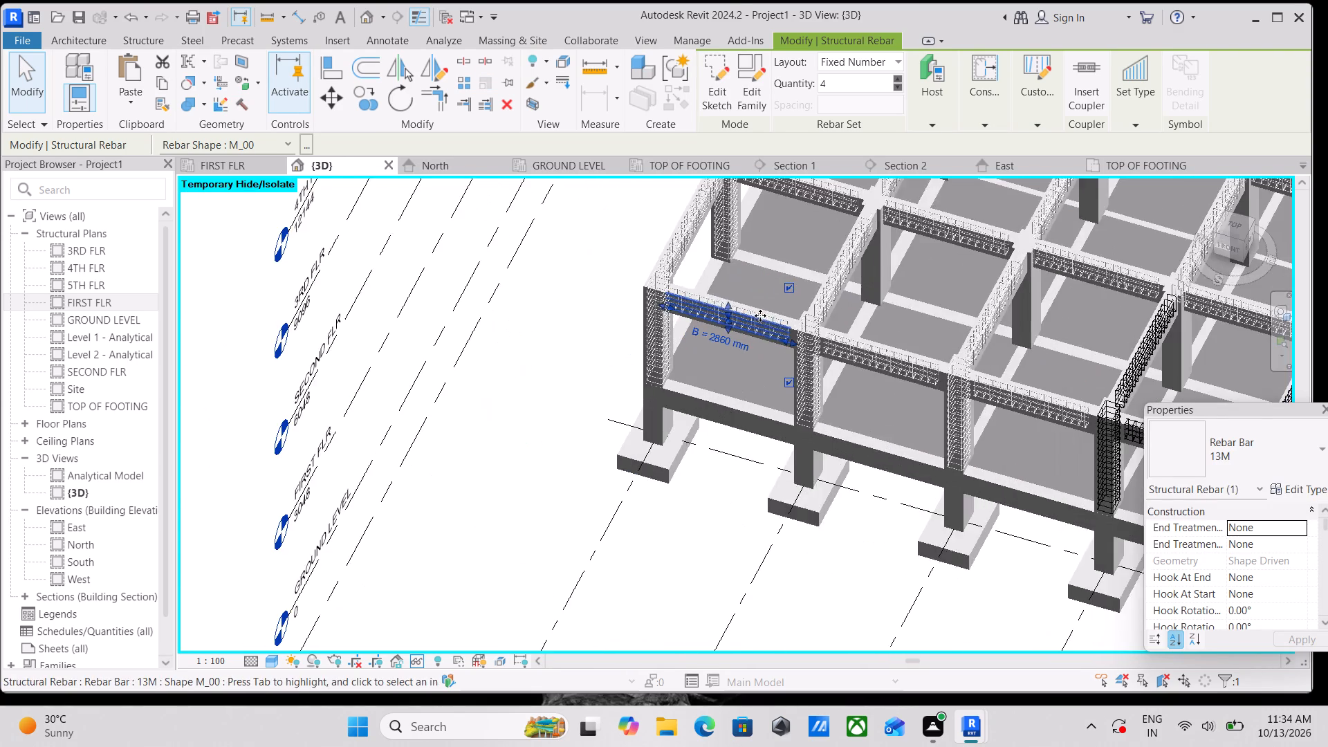
pyautogui.scroll(12, 770, 360)
pyautogui.moveTo(789, 330); pyautogui.dragTo(800, 335)
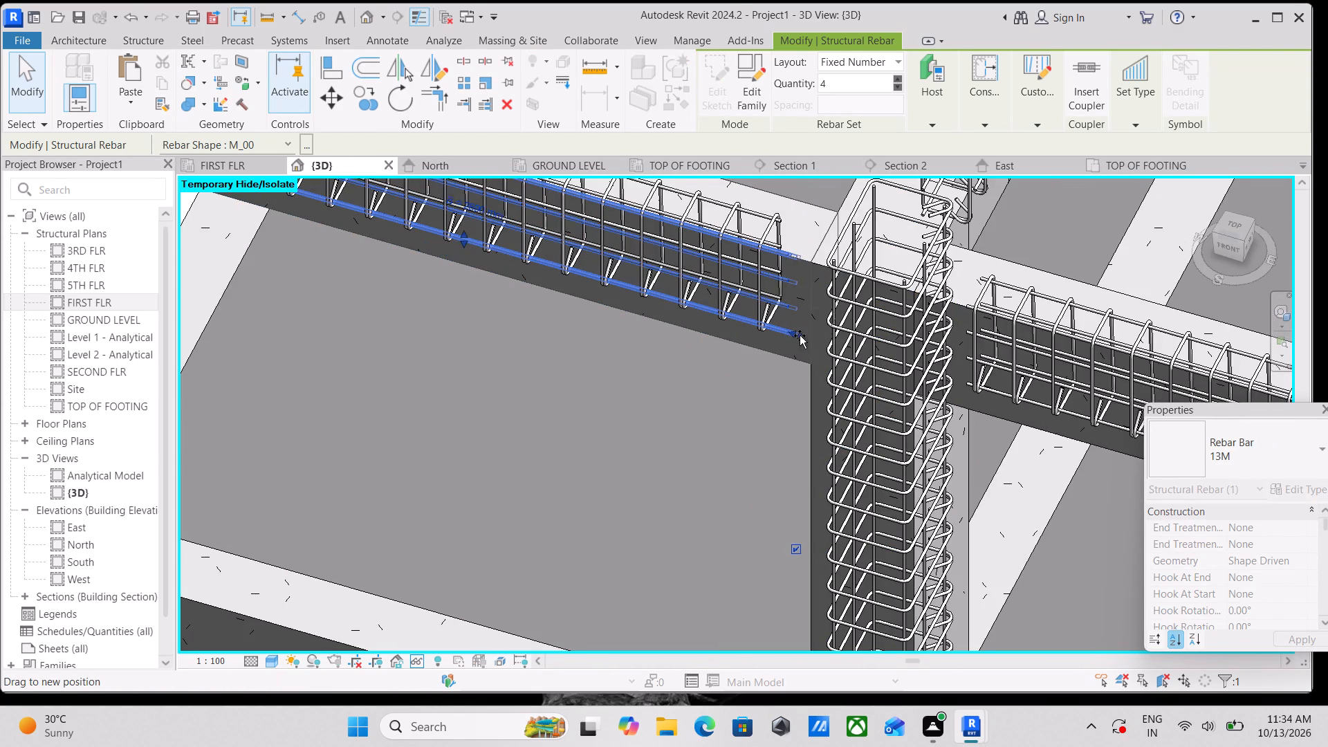
pyautogui.moveTo(800, 335); pyautogui.dragTo(811, 338)
# On the second beam along the perpendicular edge, stretch the outer longitudinal bar set's near end to the column face.
pyautogui.scroll(-6, 811, 338)
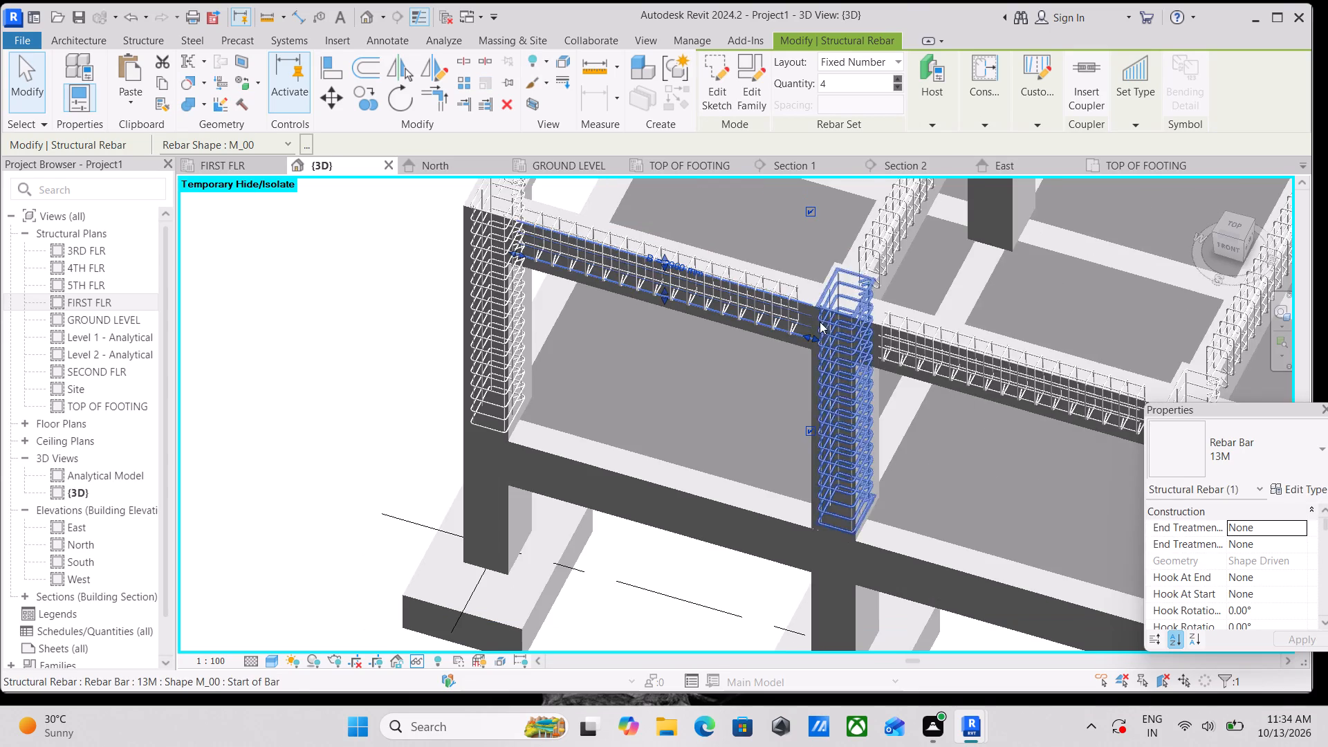
pyautogui.scroll(-3, 694, 280)
pyautogui.moveTo(809, 337); pyautogui.dragTo(628, 293, button='middle')
pyautogui.scroll(4, 745, 291)
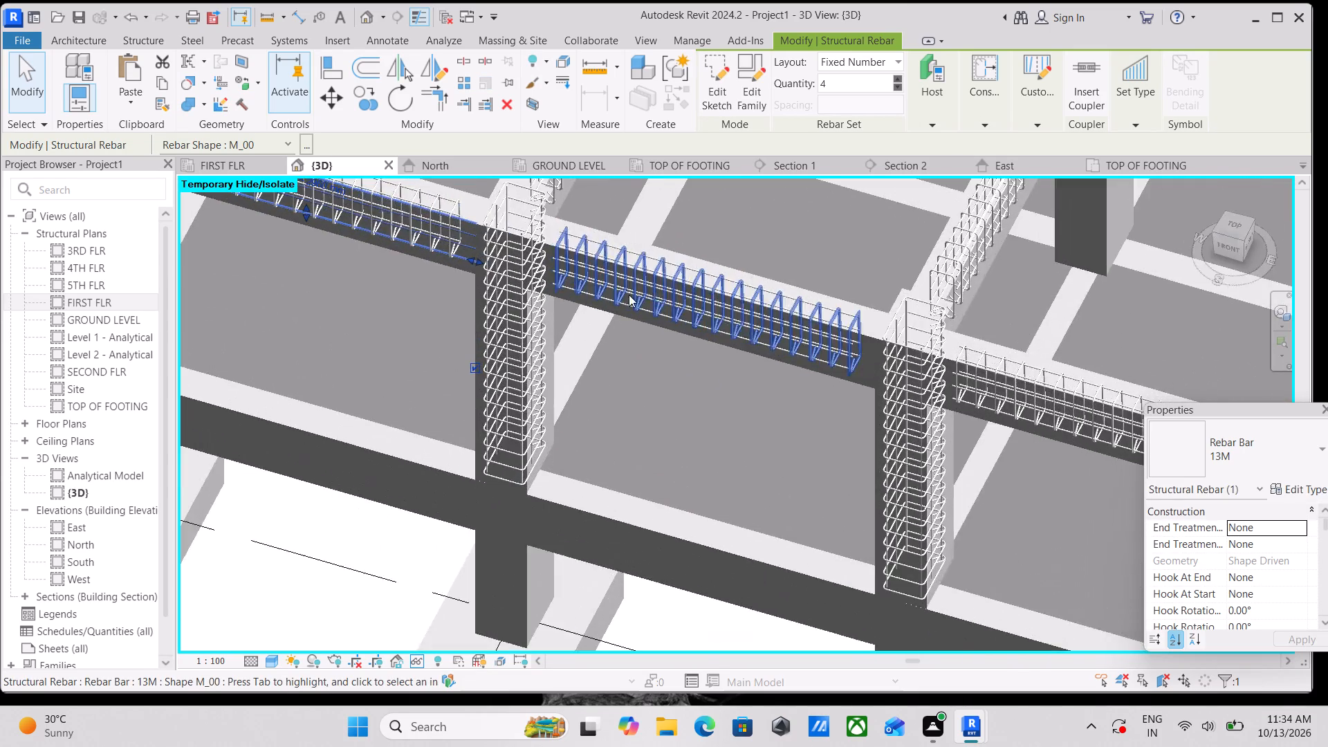
pyautogui.scroll(4, 562, 302)
pyautogui.click(544, 265)
pyautogui.scroll(3, 540, 275)
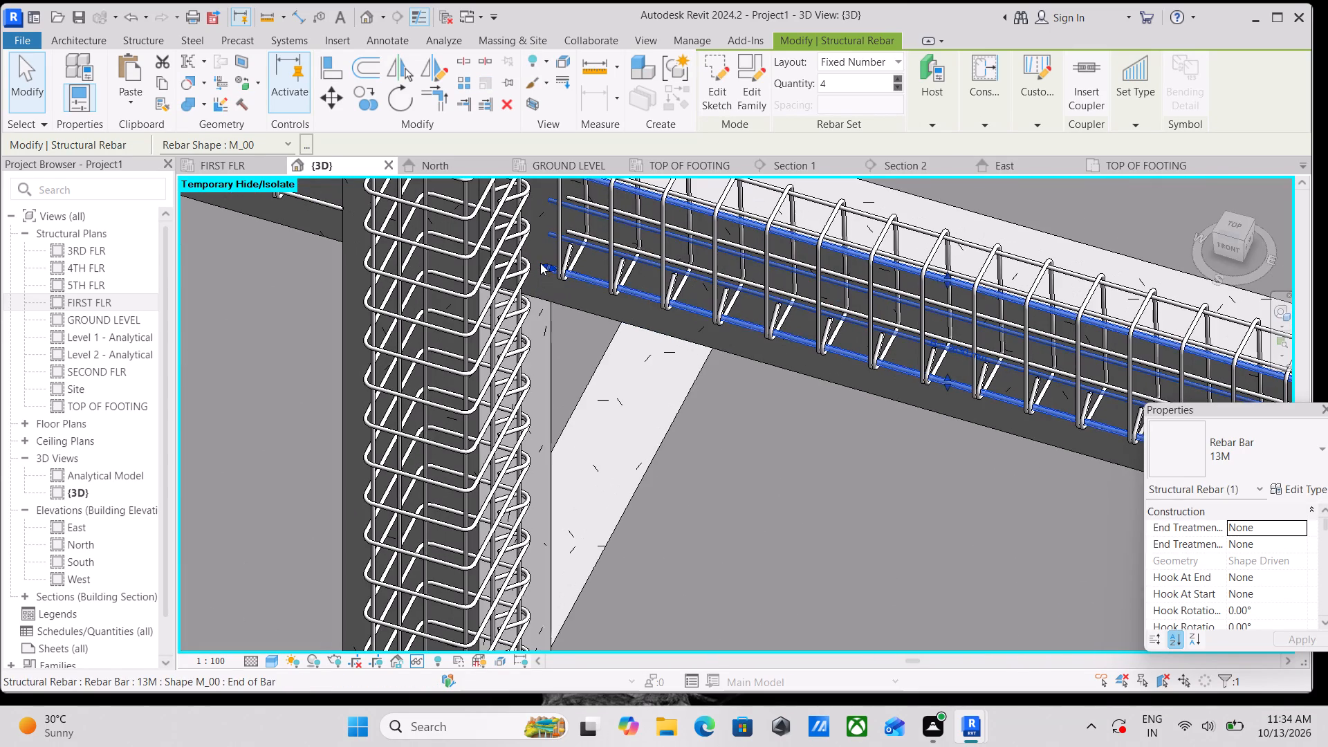
pyautogui.moveTo(540, 263); pyautogui.dragTo(526, 257)
# Stretch the far end of the second beam's outer longitudinal bar set to the following column's face.
pyautogui.scroll(-5, 526, 257)
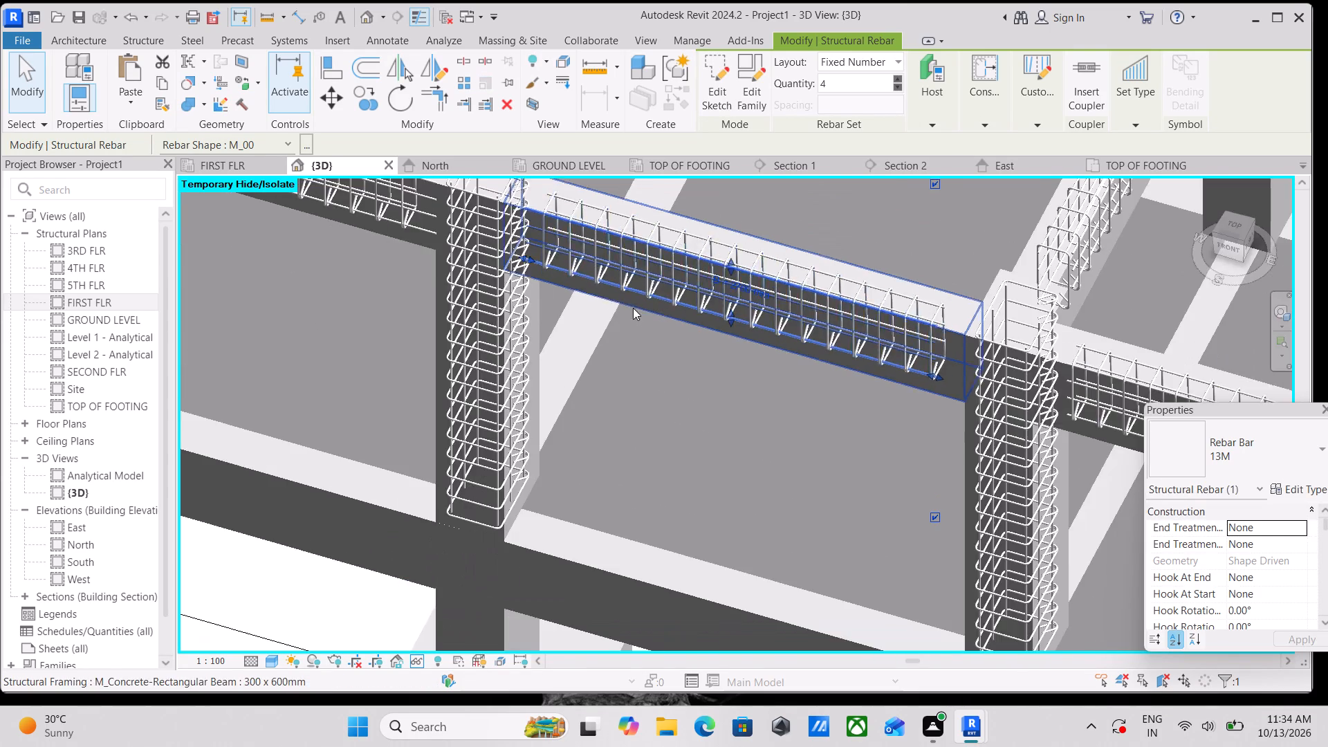
pyautogui.scroll(-1, 633, 308)
pyautogui.moveTo(633, 308); pyautogui.dragTo(463, 295, button='middle')
pyautogui.scroll(3, 727, 342)
pyautogui.moveTo(728, 358); pyautogui.dragTo(766, 374)
# Stretch the far end of the second beam's inner longitudinal bar set to the same column face.
pyautogui.scroll(-4, 766, 374)
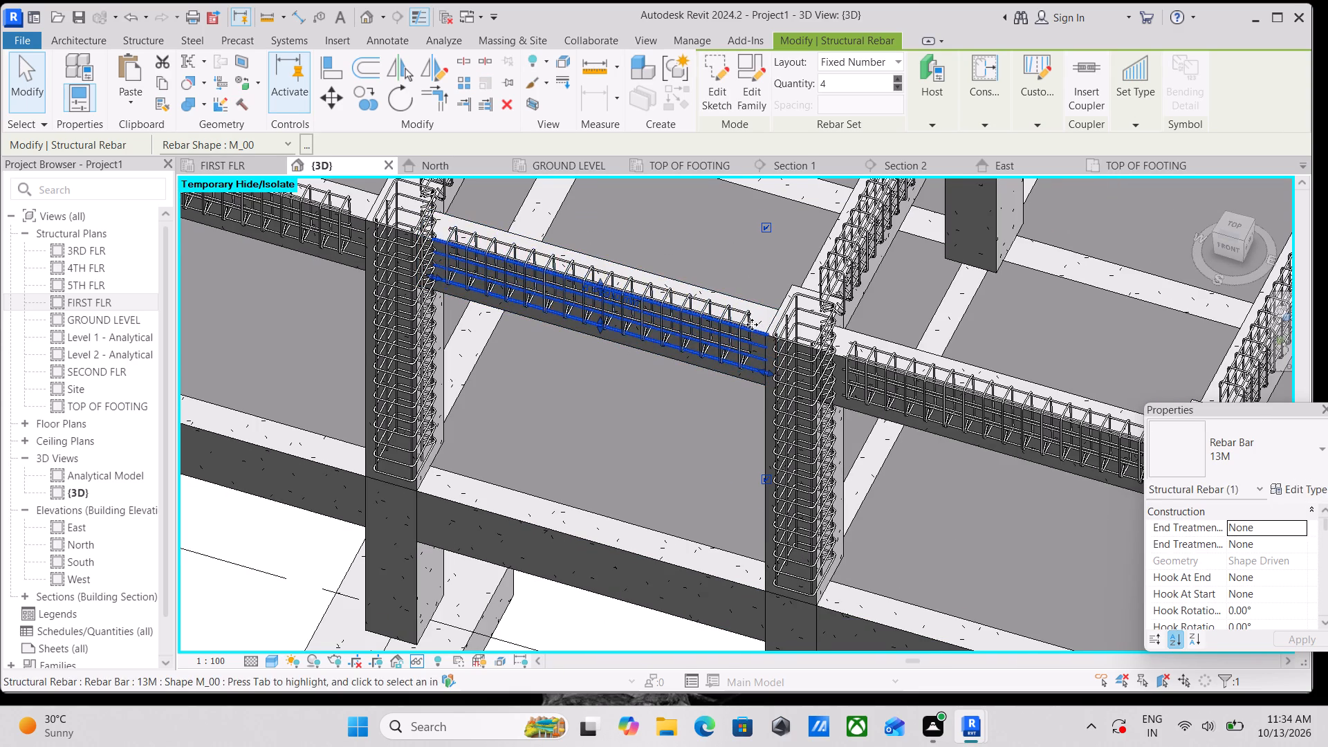
pyautogui.scroll(8, 754, 324)
pyautogui.click(742, 294)
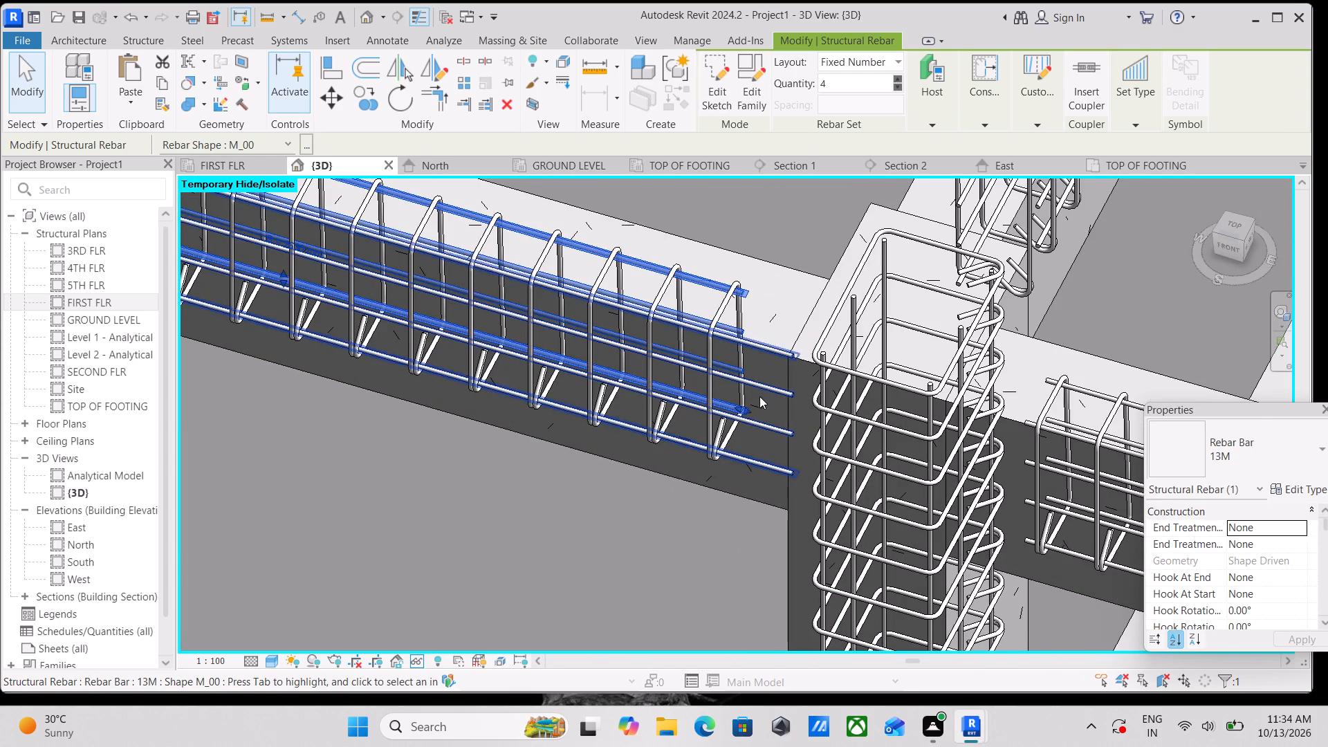
pyautogui.moveTo(744, 409); pyautogui.dragTo(793, 425)
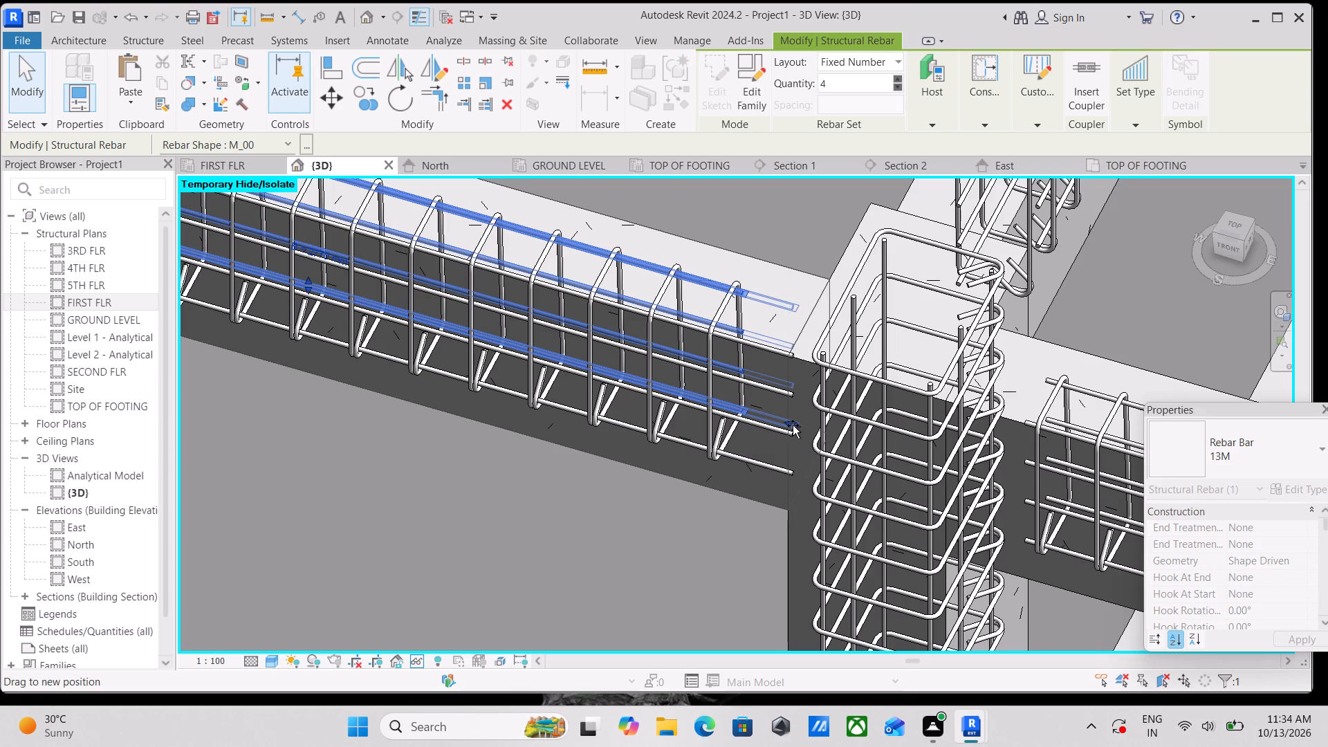
pyautogui.moveTo(793, 425); pyautogui.dragTo(790, 424)
pyautogui.scroll(-5, 799, 414)
pyautogui.press('Escape')
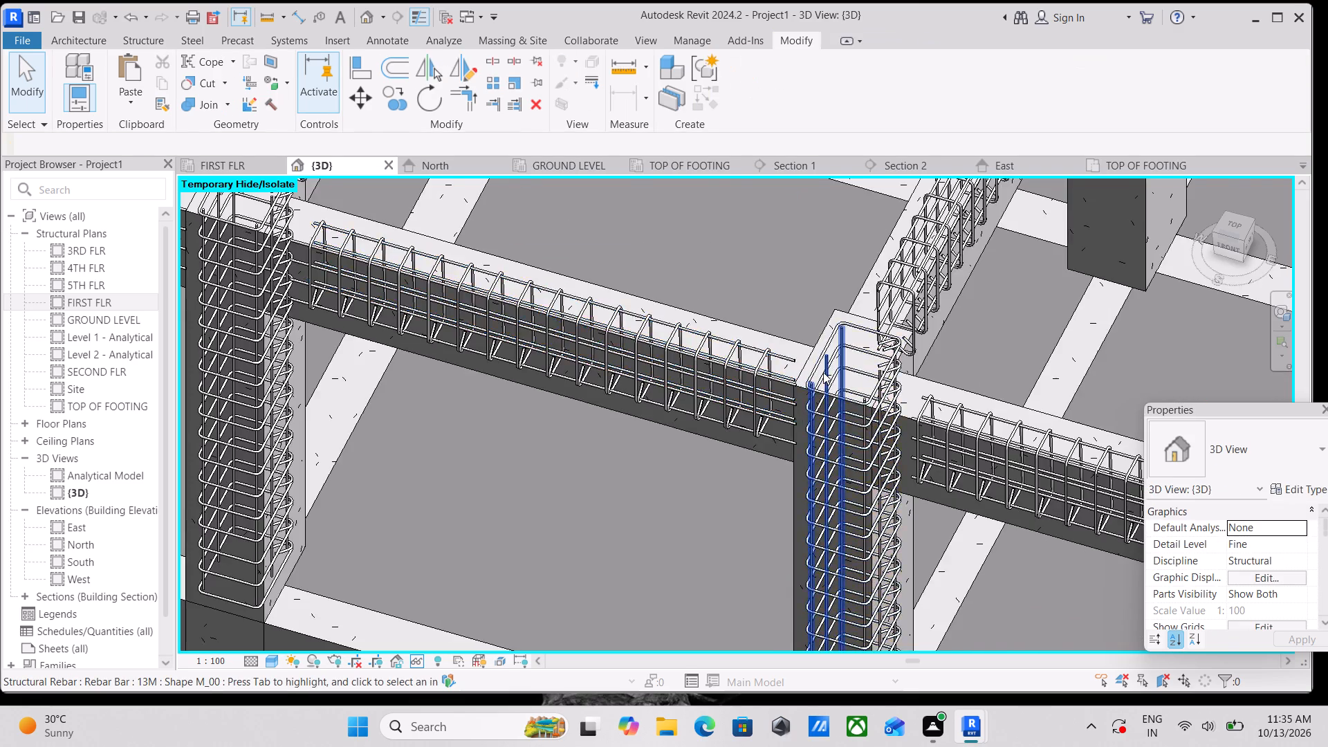
# On the third beam along this edge, stretch the outer longitudinal bar set's far end to the next column's face.
pyautogui.scroll(-7, 823, 372)
pyautogui.scroll(2, 847, 350)
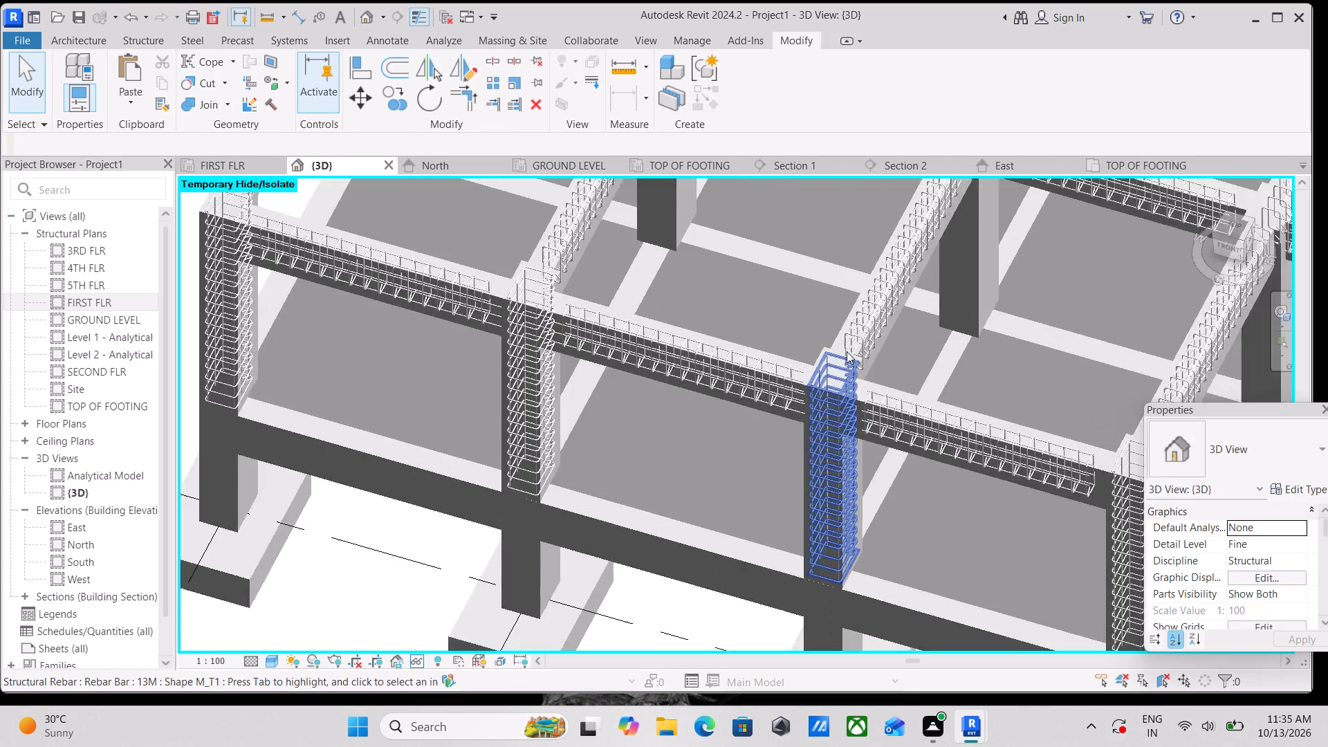
pyautogui.scroll(2, 847, 351)
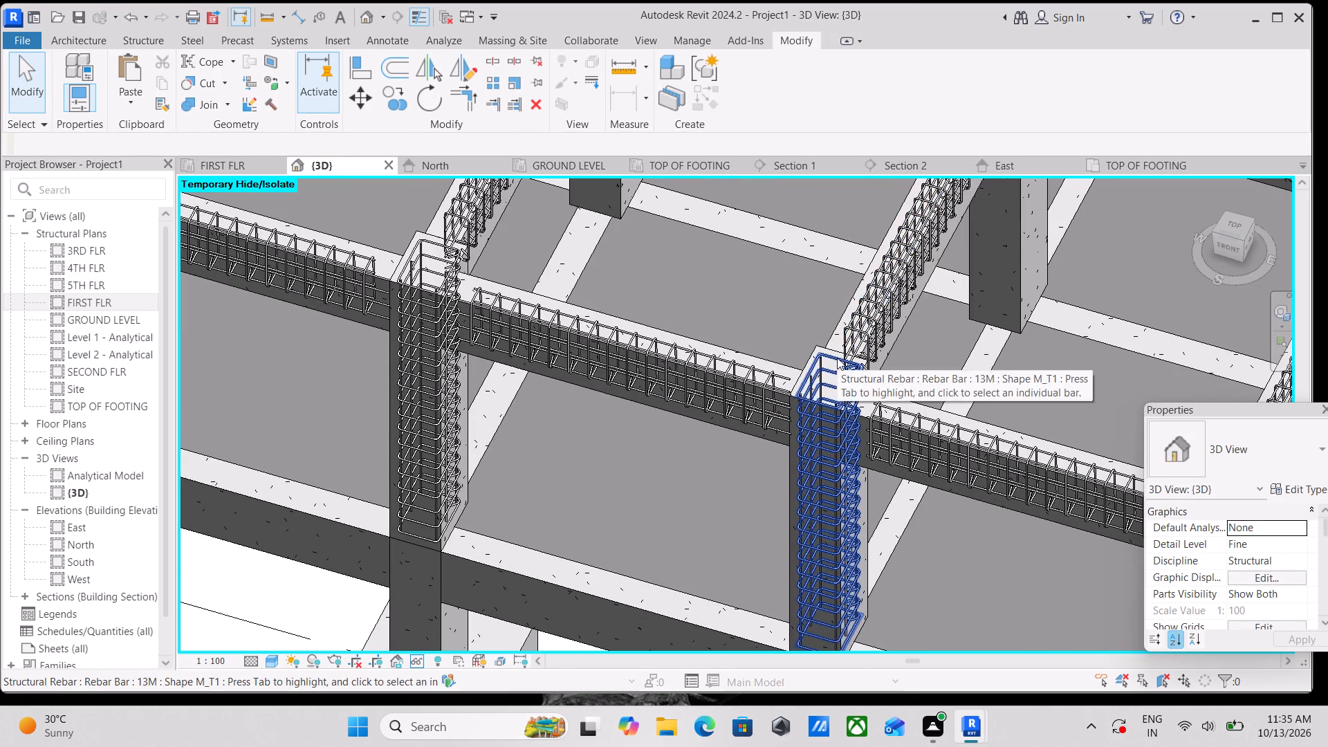
pyautogui.scroll(2, 870, 409)
pyautogui.moveTo(857, 320); pyautogui.dragTo(571, 317, button='middle')
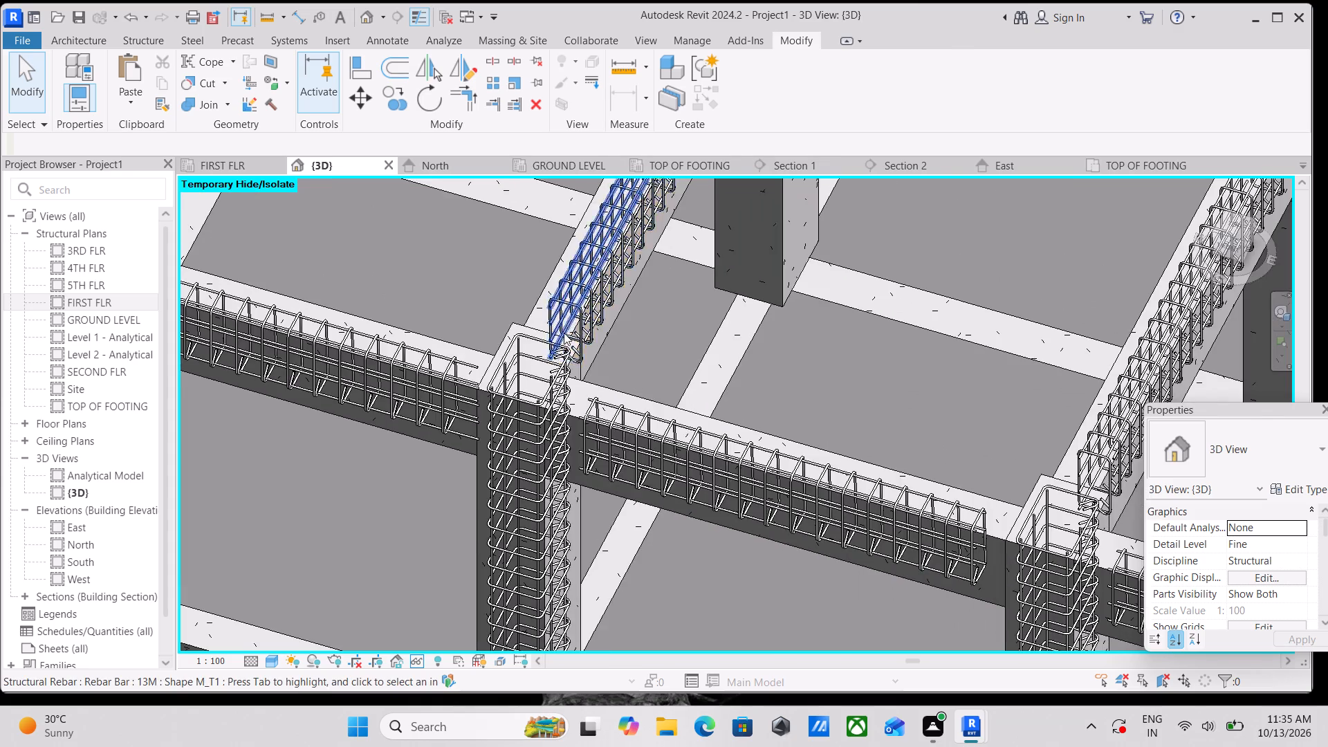
pyautogui.scroll(8, 582, 466)
pyautogui.moveTo(618, 463); pyautogui.dragTo(600, 432, button='middle')
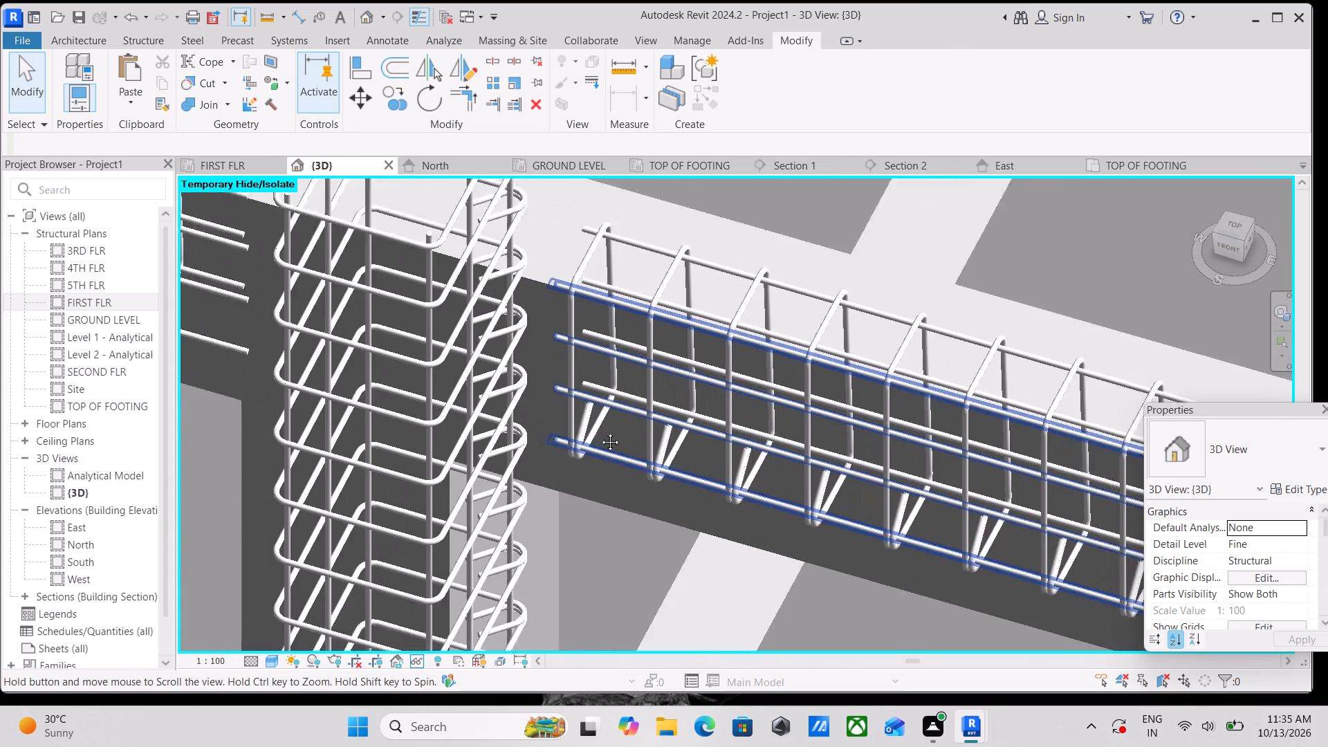
pyautogui.moveTo(600, 432); pyautogui.dragTo(576, 374, button='middle')
pyautogui.click(569, 366)
pyautogui.scroll(-3, 570, 365)
pyautogui.moveTo(601, 440); pyautogui.dragTo(320, 306, button='middle')
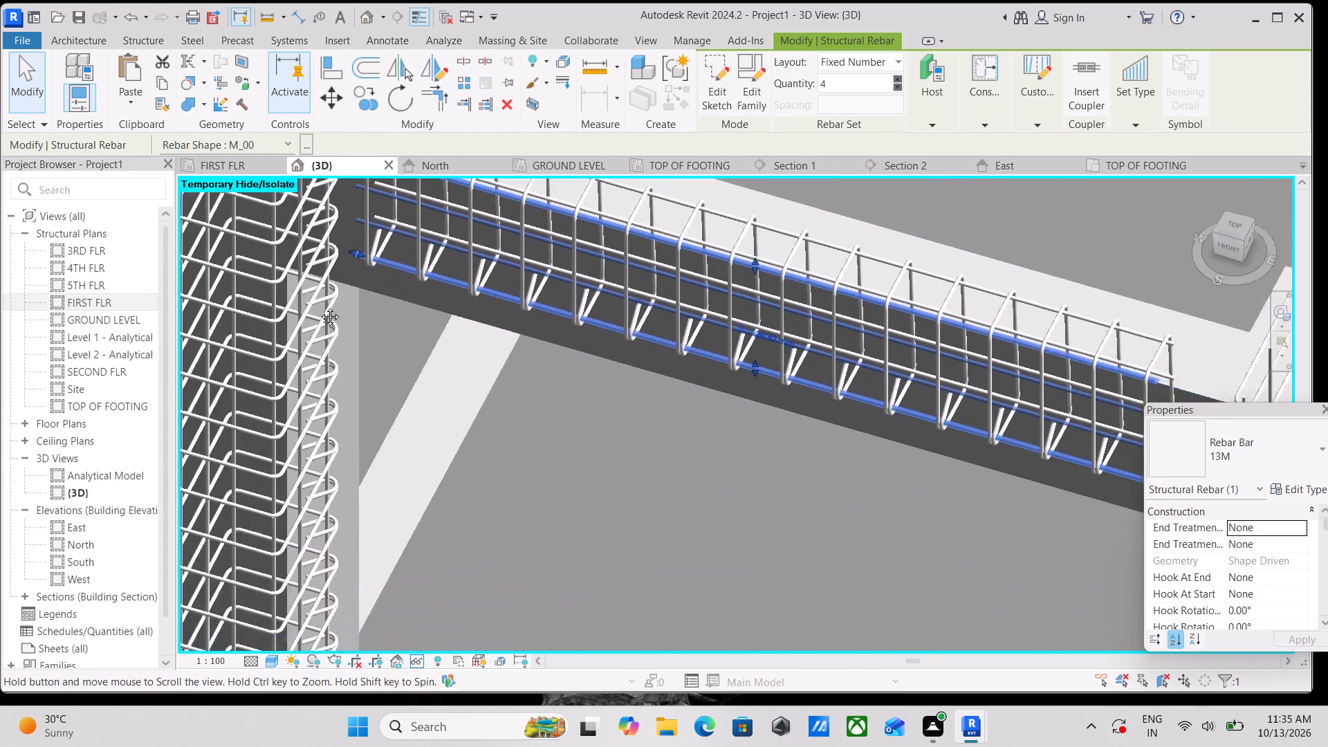
pyautogui.moveTo(320, 306); pyautogui.dragTo(311, 302, button='middle')
pyautogui.scroll(-3, 512, 297)
pyautogui.scroll(6, 905, 396)
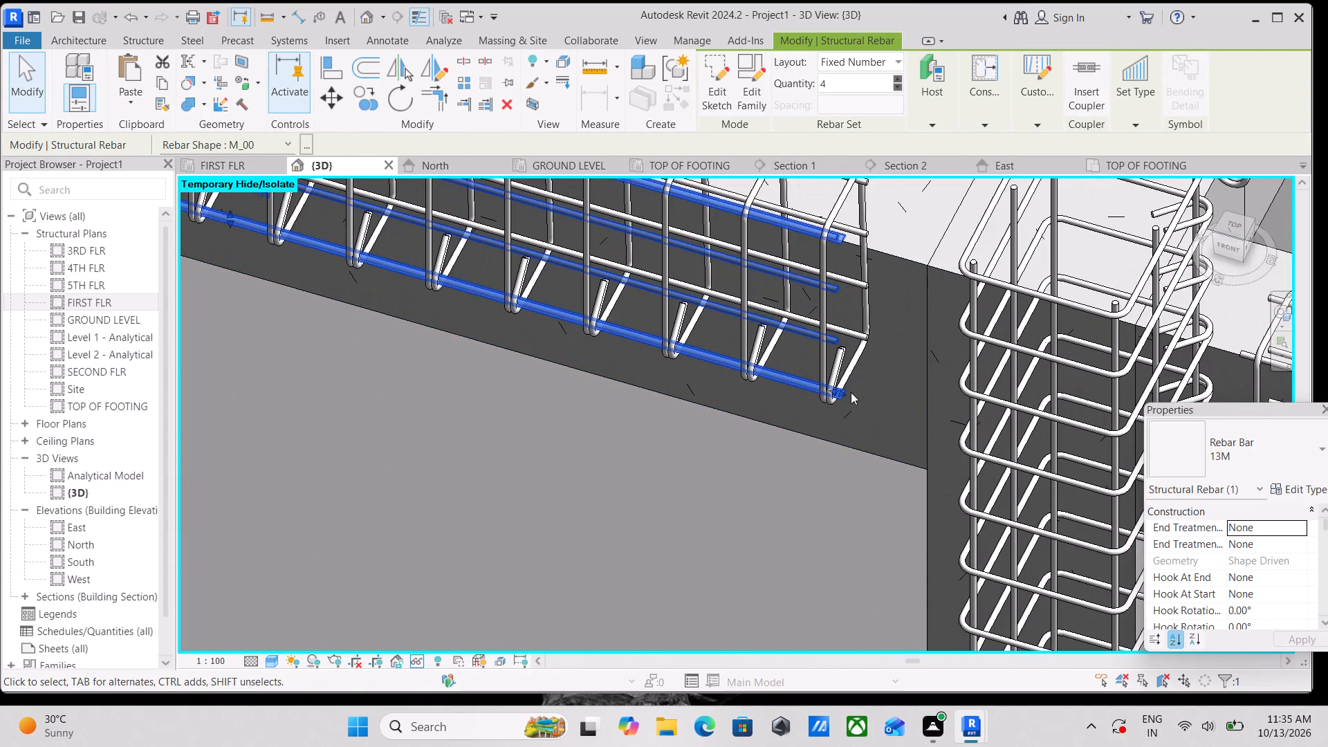
pyautogui.moveTo(847, 393); pyautogui.dragTo(923, 425)
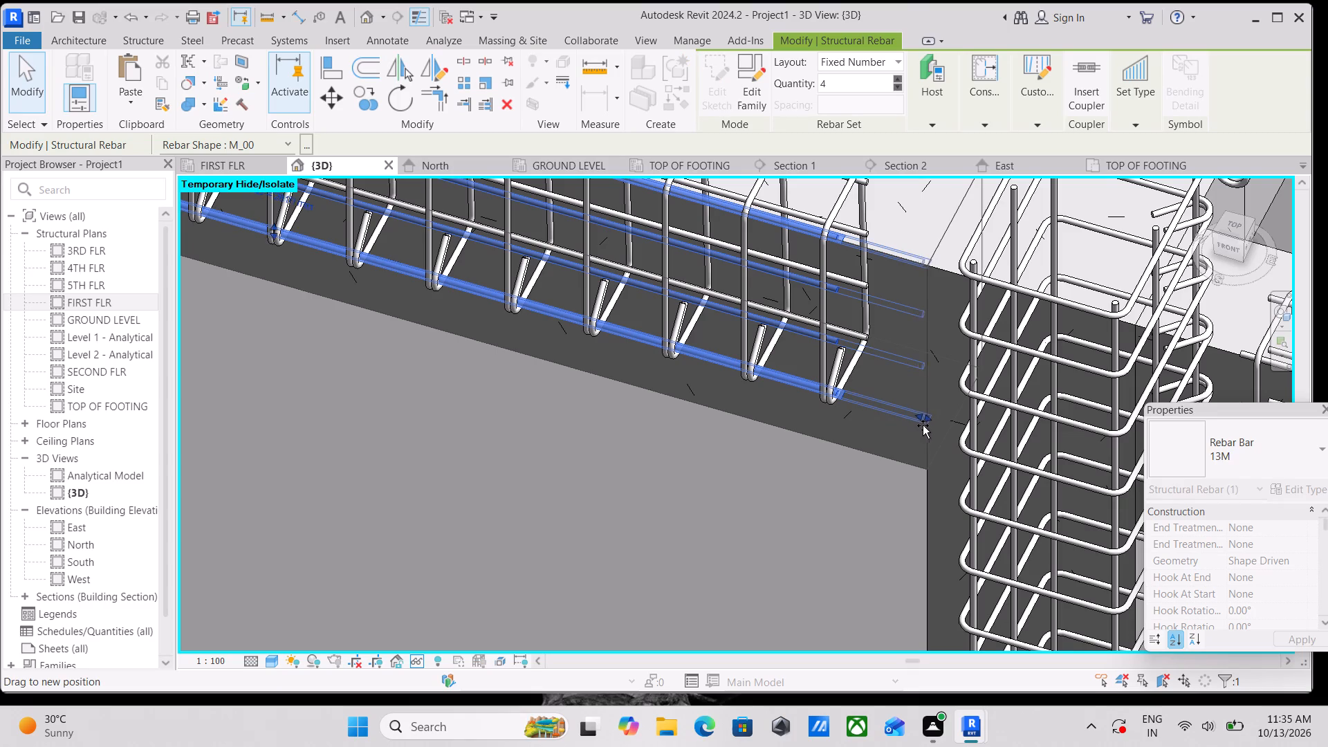
pyautogui.moveTo(923, 425); pyautogui.dragTo(931, 427)
# Stretch the near end of the third beam's outer longitudinal bar set to the column shared with the second beam.
pyautogui.scroll(-4, 865, 430)
pyautogui.moveTo(585, 433); pyautogui.dragTo(813, 552, button='middle')
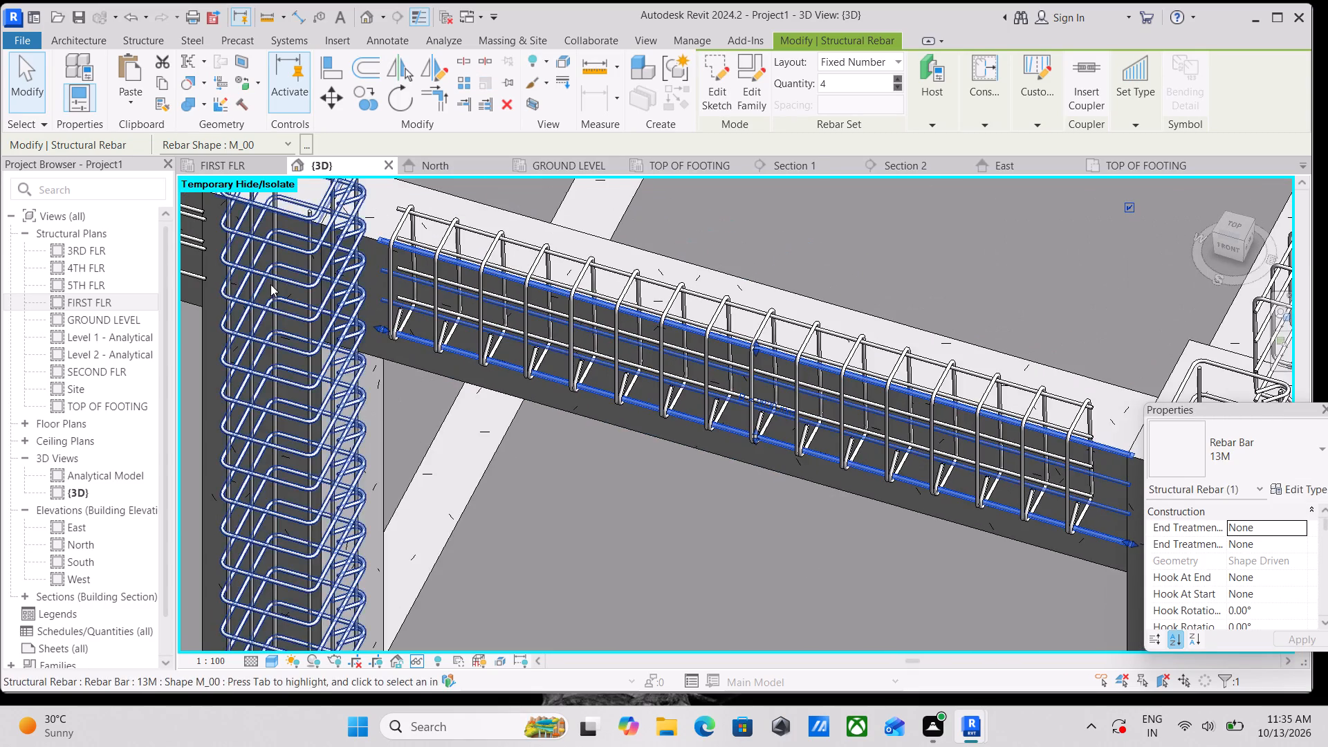
pyautogui.scroll(2, 414, 325)
pyautogui.moveTo(366, 329); pyautogui.dragTo(334, 311)
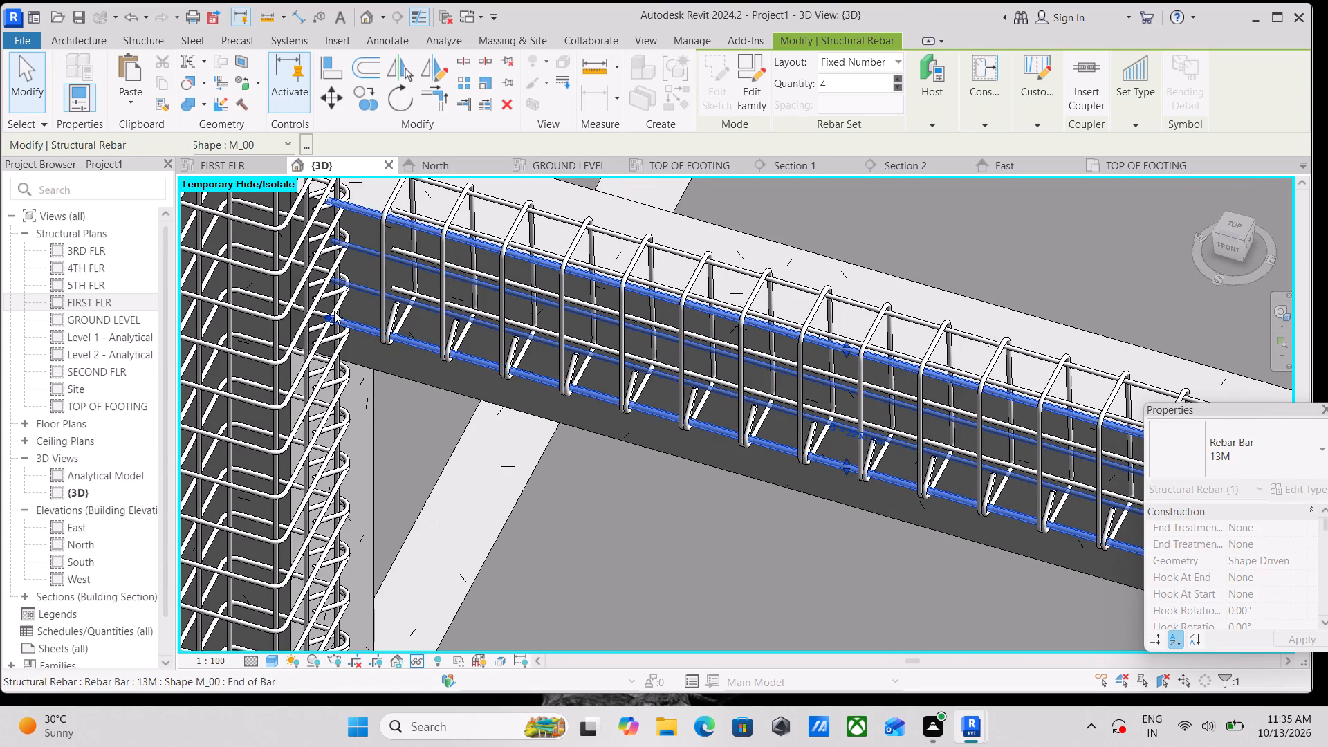
# Stretch the near end of the third beam's inner longitudinal bar set to the column shared with the second beam.
pyautogui.click(403, 288)
pyautogui.moveTo(389, 282); pyautogui.dragTo(343, 272)
# Stretch the far end of the third beam's inner longitudinal bar set until it reaches the next column's face.
pyautogui.scroll(-5, 343, 272)
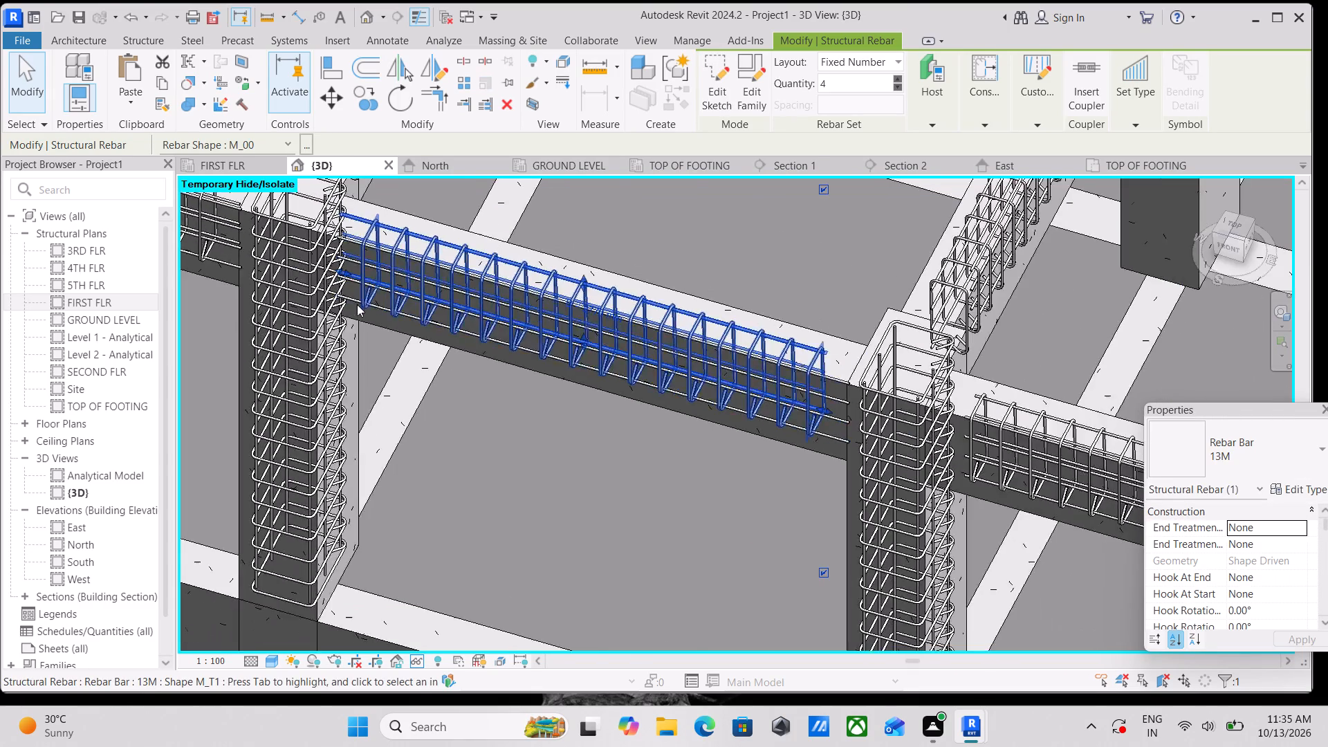
pyautogui.scroll(-1, 356, 306)
pyautogui.scroll(3, 666, 295)
pyautogui.press('Escape')
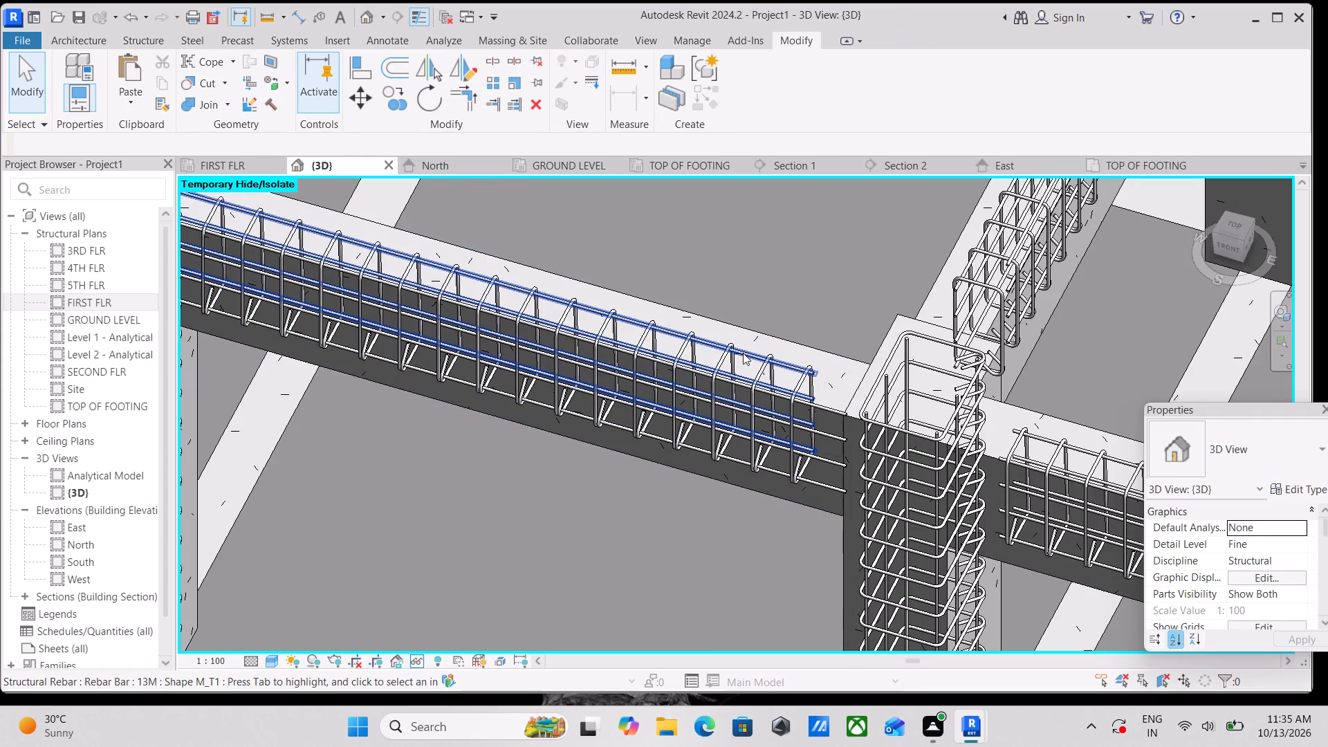
pyautogui.click(743, 353)
pyautogui.scroll(2, 820, 389)
pyautogui.scroll(-5, 820, 389)
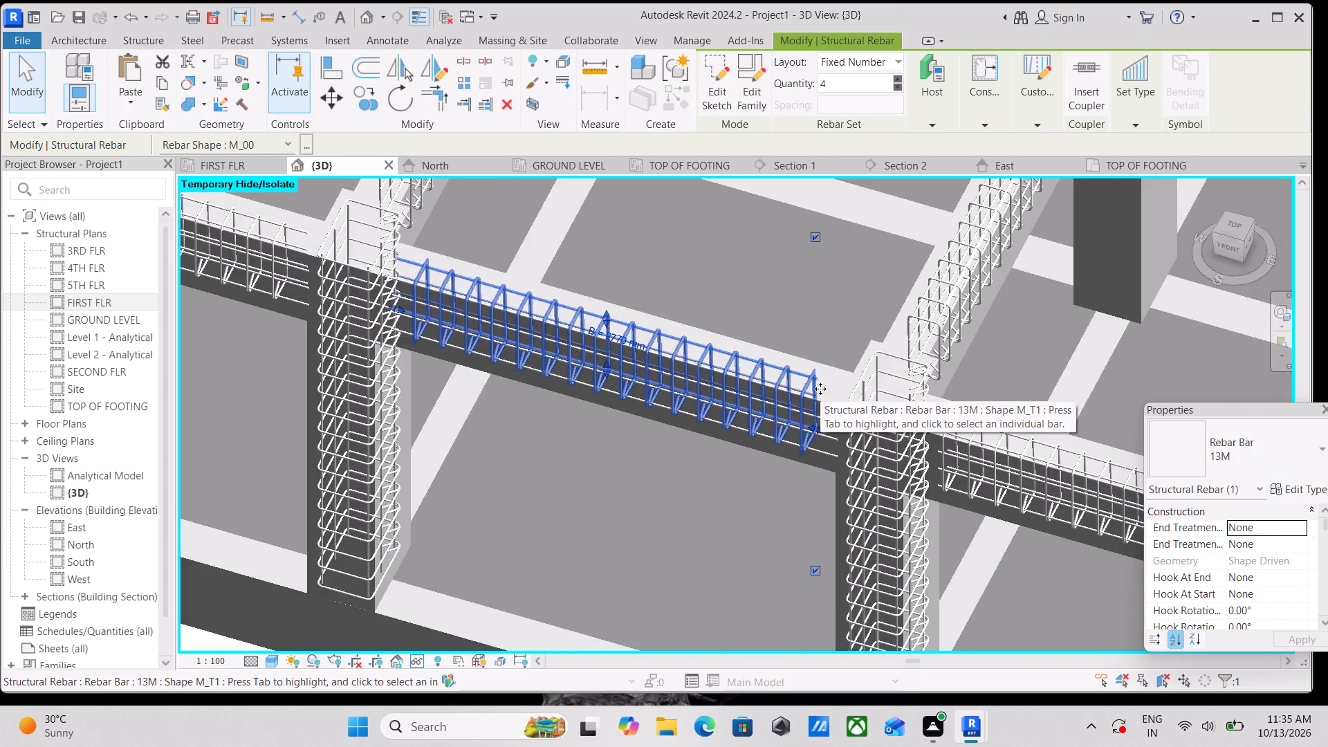
pyautogui.scroll(-4, 820, 389)
pyautogui.scroll(8, 685, 333)
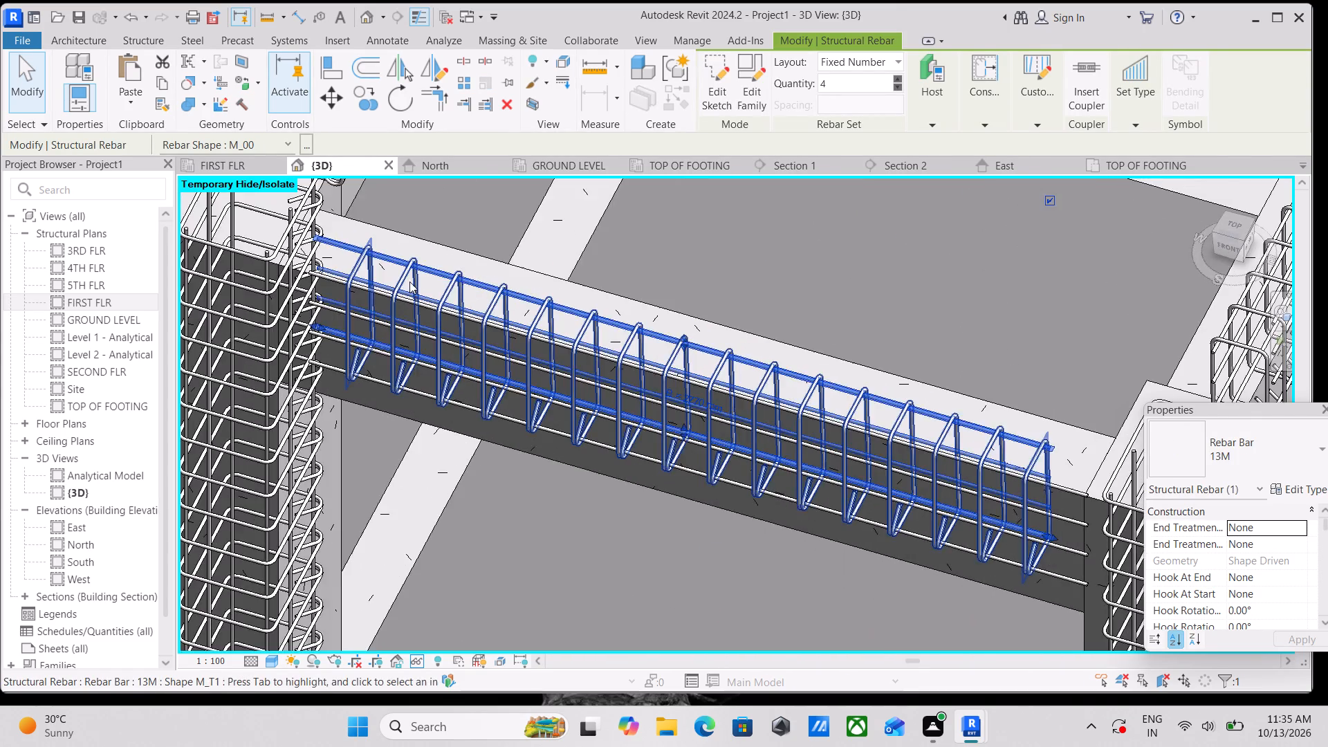
pyautogui.scroll(-4, 409, 282)
pyautogui.scroll(-3, 639, 342)
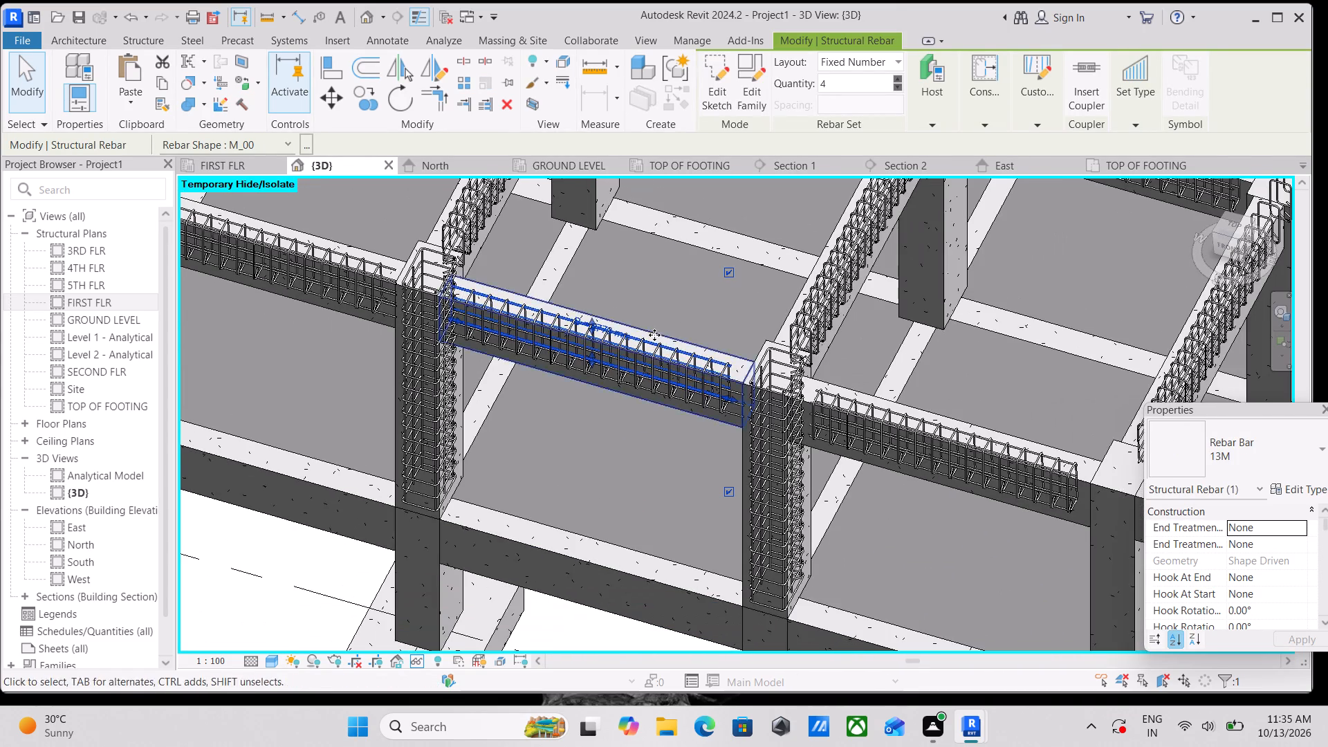
pyautogui.keyDown('shift'); pyautogui.moveTo(654, 335); pyautogui.dragTo(746, 519, button='middle'); pyautogui.keyUp('shift')
pyautogui.scroll(4, 724, 282)
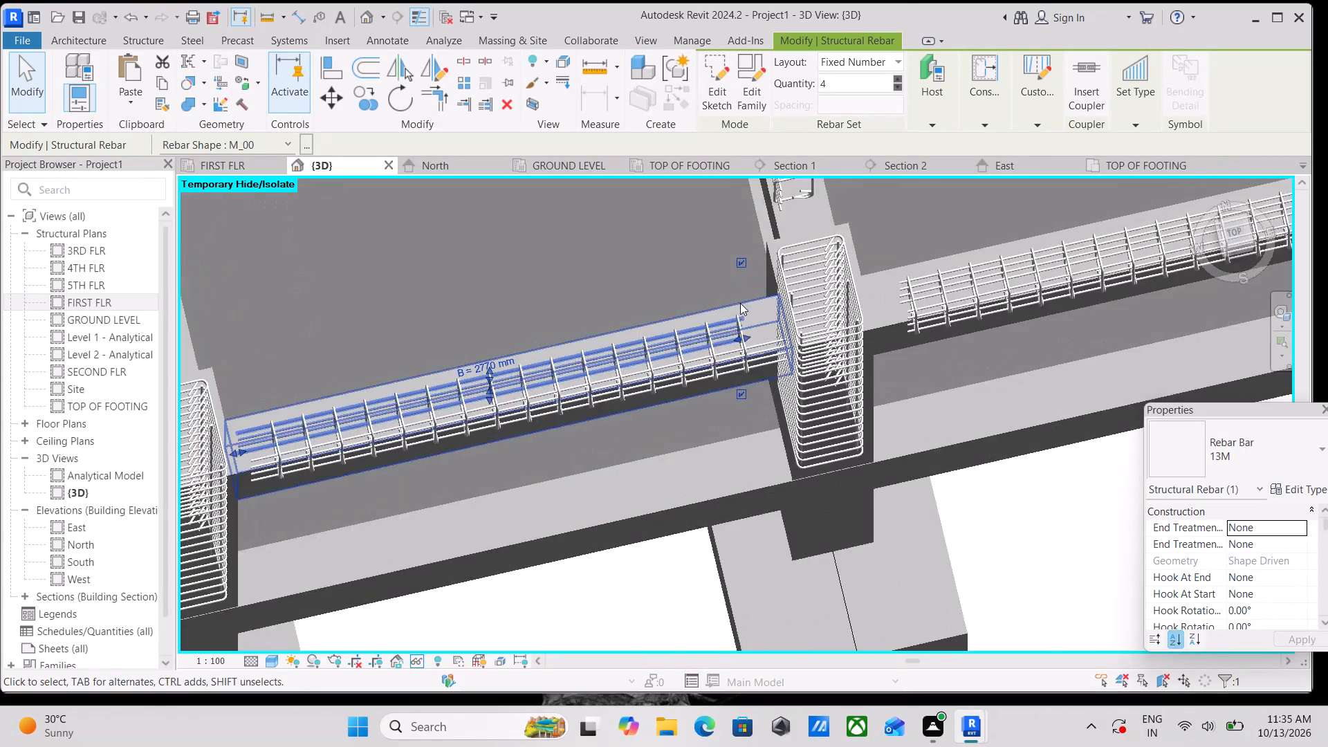
pyautogui.scroll(3, 740, 303)
pyautogui.moveTo(750, 350); pyautogui.dragTo(771, 350)
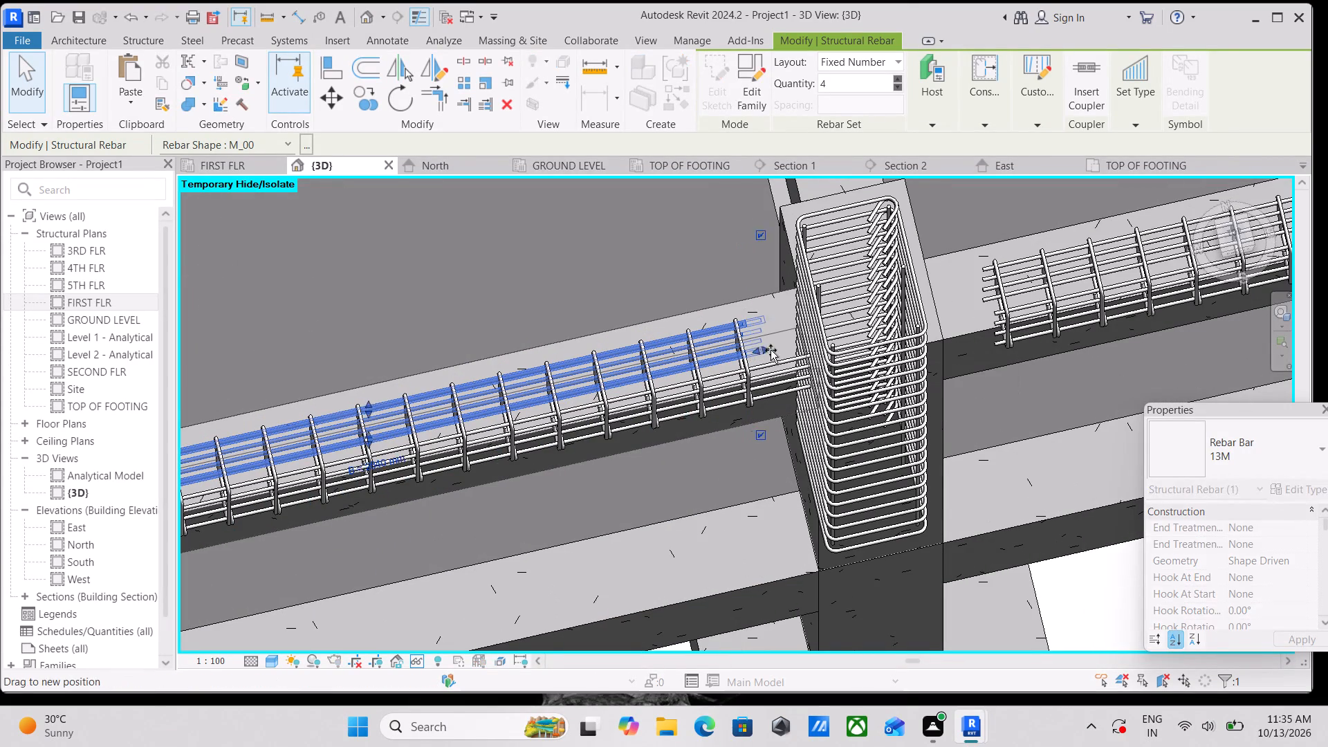
pyautogui.moveTo(771, 350); pyautogui.dragTo(800, 347)
pyautogui.moveTo(800, 339); pyautogui.dragTo(790, 340)
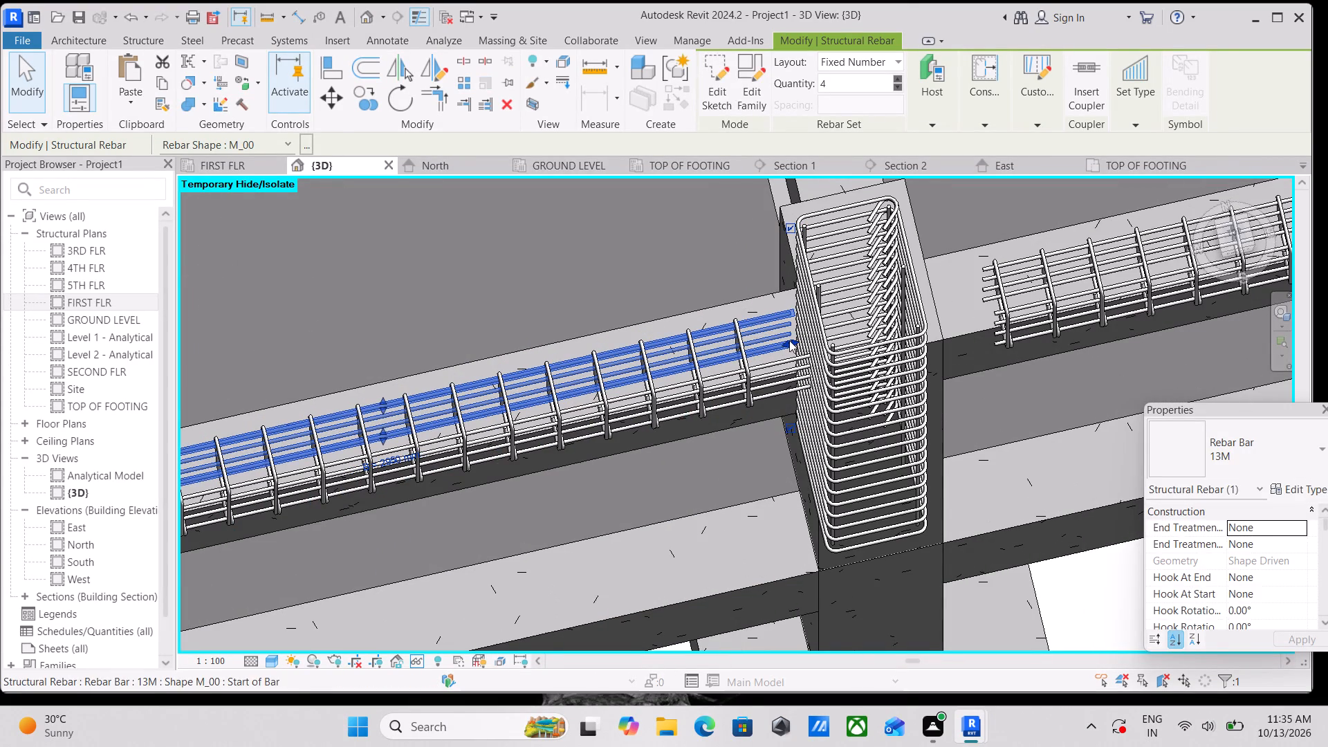
pyautogui.press('Escape')
pyautogui.scroll(-4, 789, 340)
pyautogui.scroll(9, 788, 341)
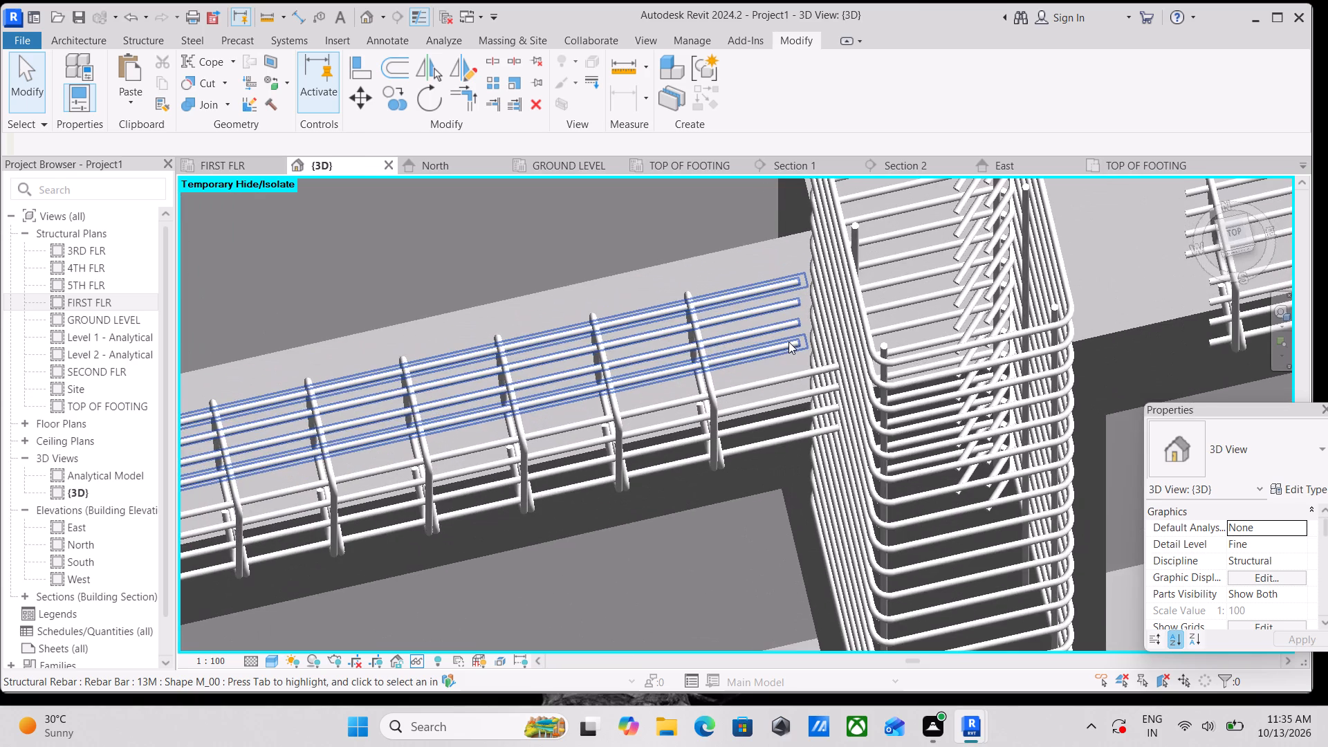
pyautogui.click(789, 342)
pyautogui.moveTo(797, 342); pyautogui.dragTo(806, 342)
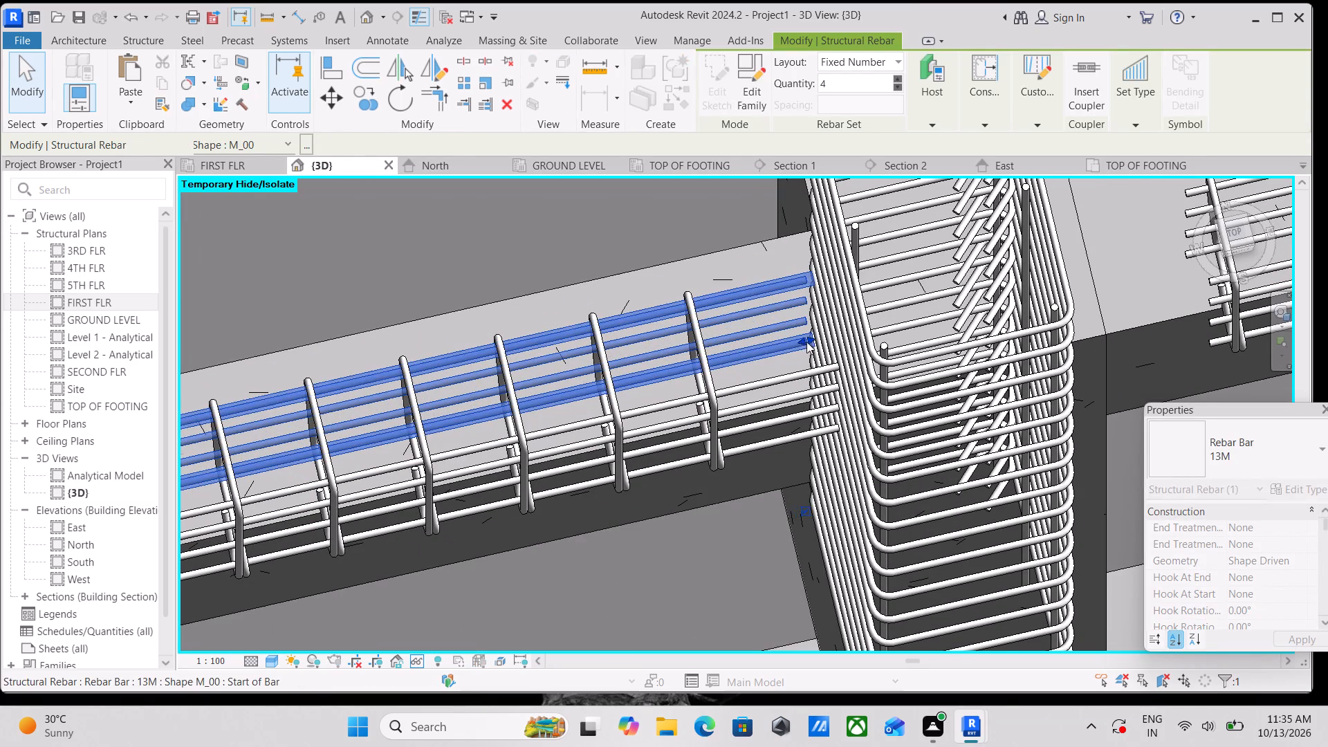
pyautogui.scroll(-4, 801, 339)
pyautogui.press('Escape')
# On the fourth beam along this edge, stretch the outer longitudinal bar set's near end to the column face.
pyautogui.scroll(-4, 797, 320)
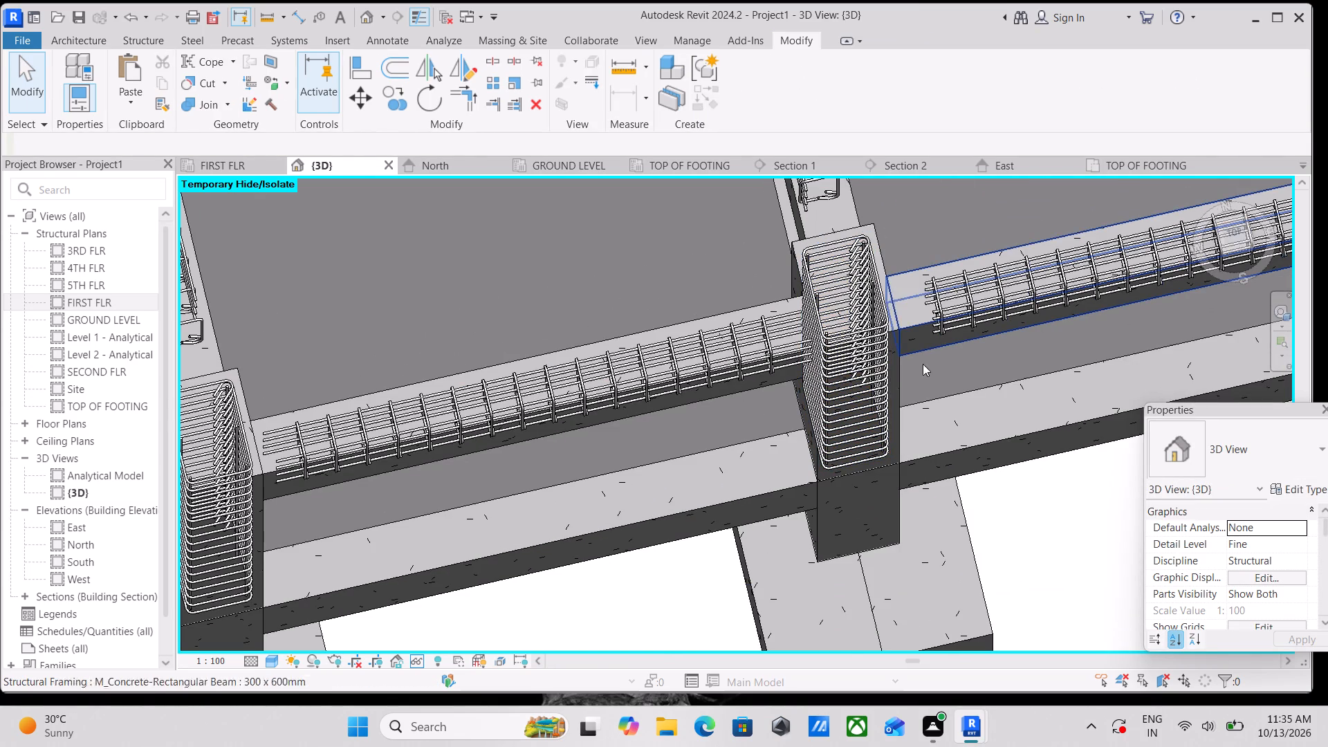
pyautogui.keyDown('shift'); pyautogui.moveTo(950, 403); pyautogui.dragTo(865, 296, button='middle'); pyautogui.keyUp('shift')
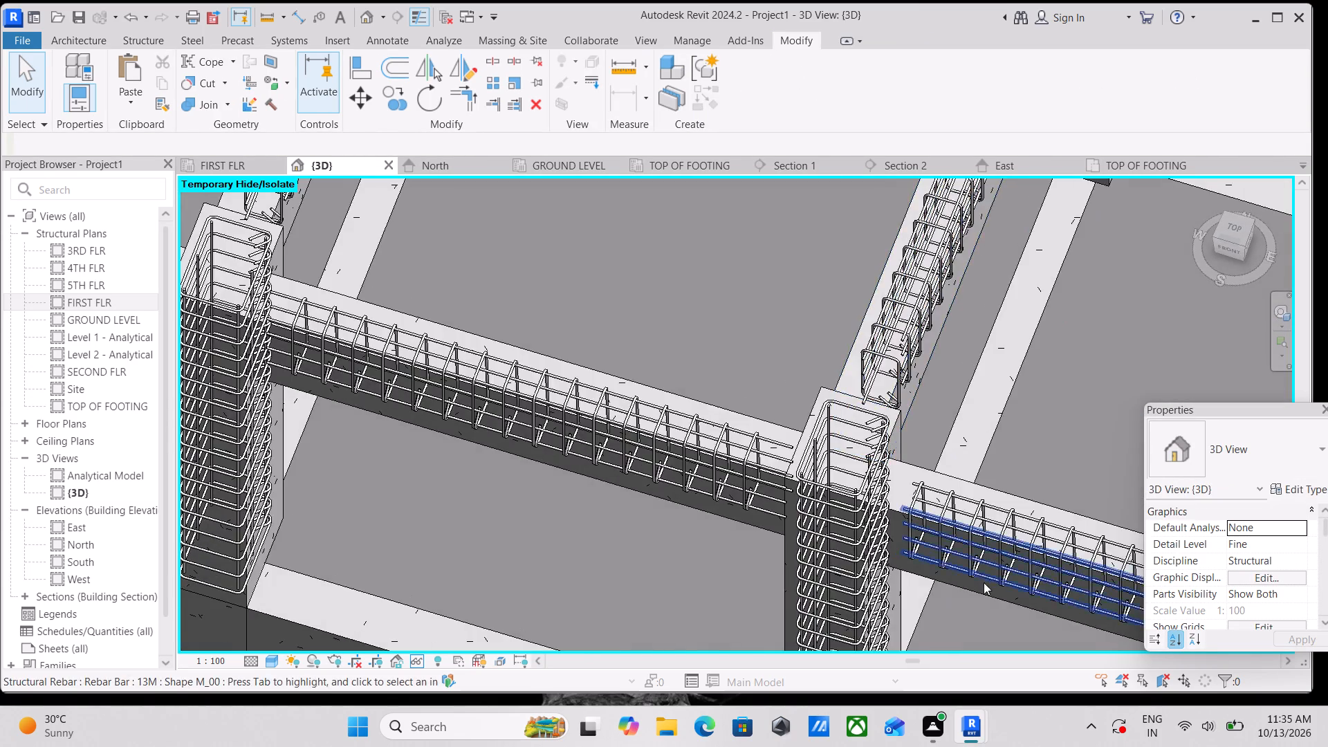
pyautogui.scroll(4, 981, 583)
pyautogui.scroll(2, 887, 531)
pyautogui.click(887, 541)
pyautogui.scroll(8, 848, 533)
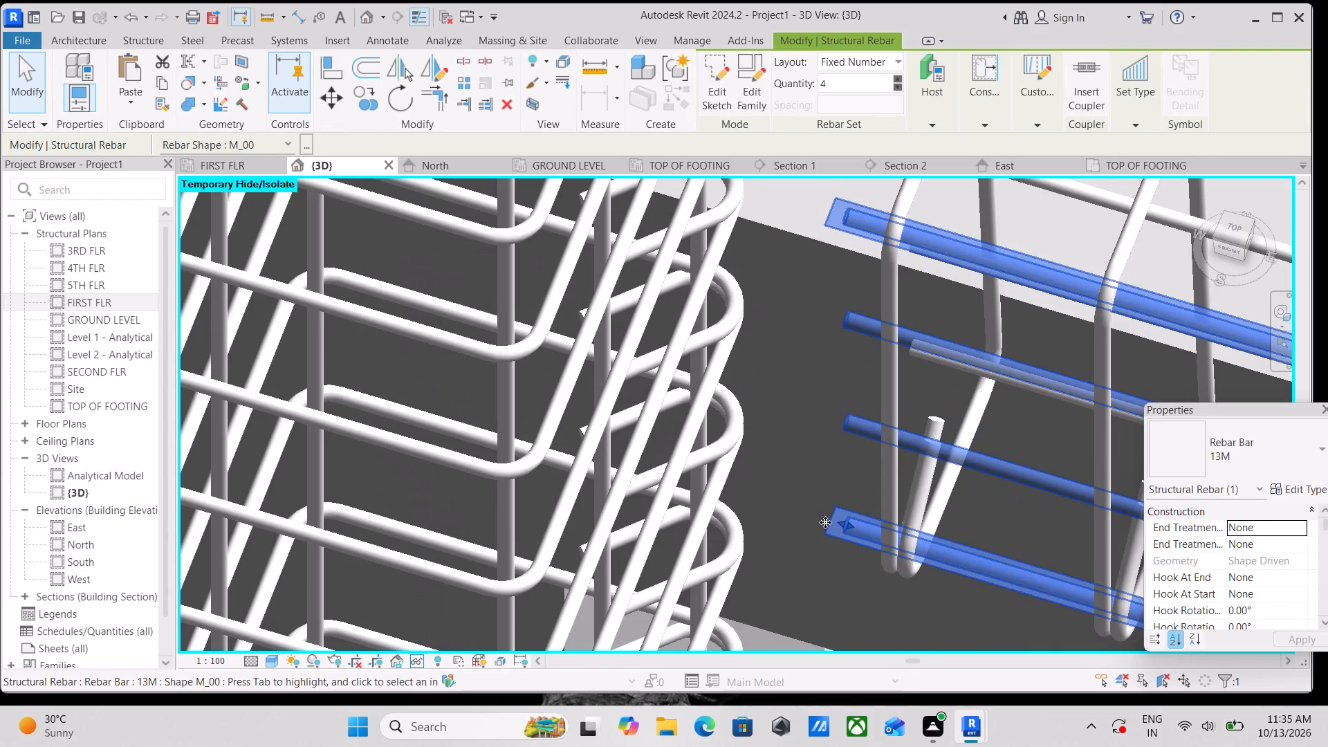
pyautogui.moveTo(841, 525); pyautogui.dragTo(741, 477)
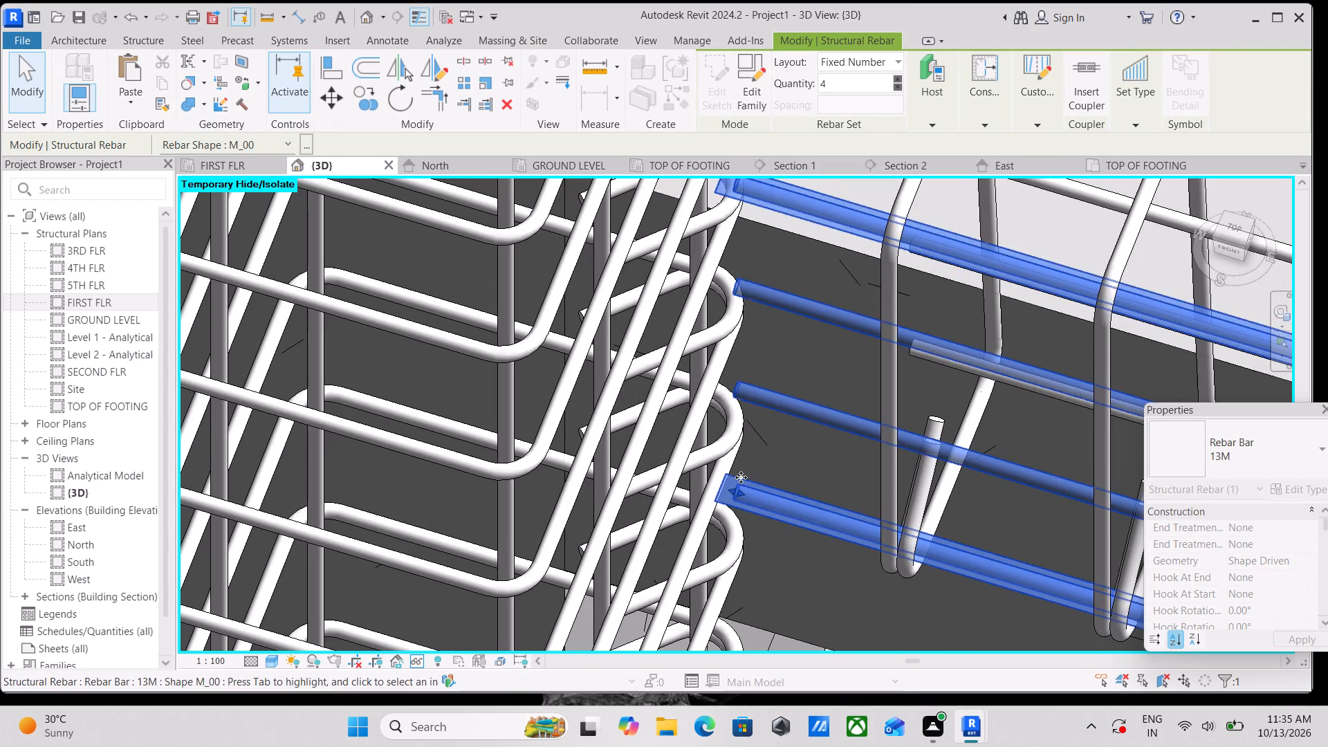
# Stretch the near end of the fourth beam's inner longitudinal bar set to the column shared with the third beam.
pyautogui.scroll(-8, 746, 473)
pyautogui.click(844, 331)
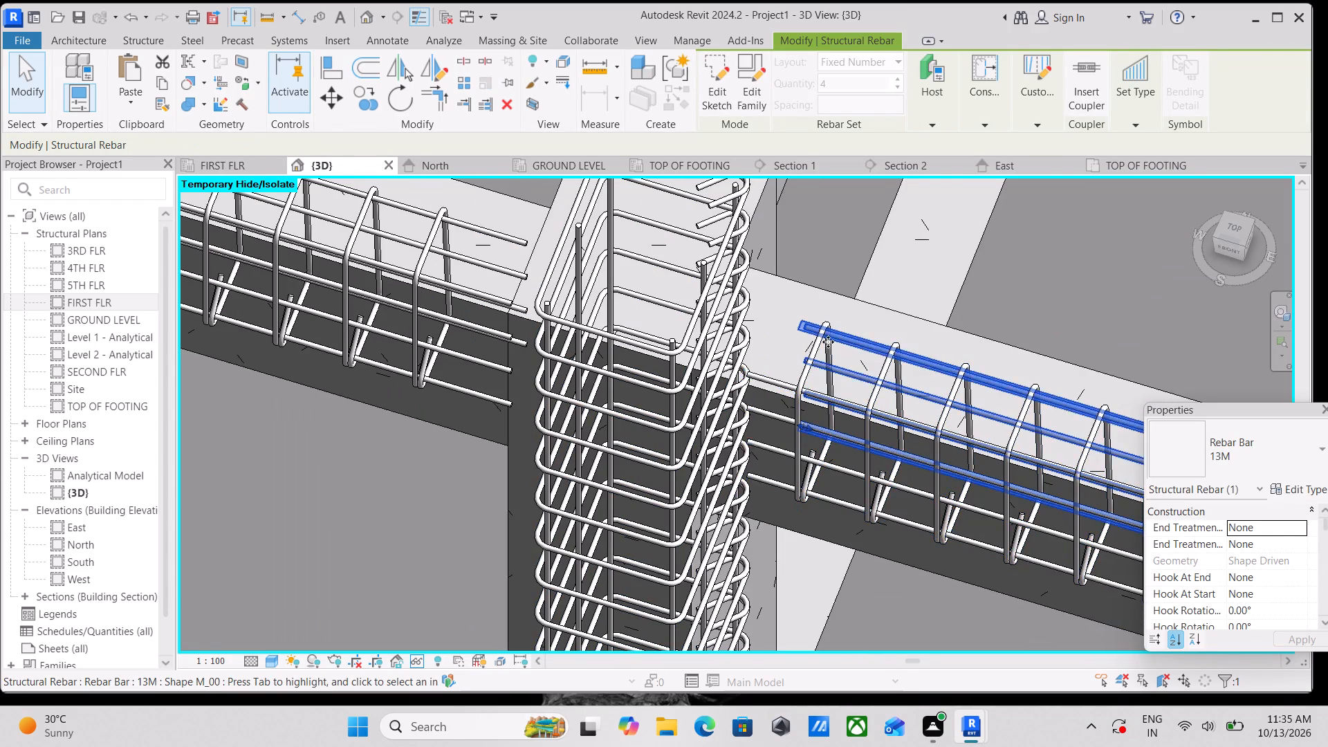
pyautogui.scroll(6, 825, 343)
pyautogui.scroll(-2, 819, 371)
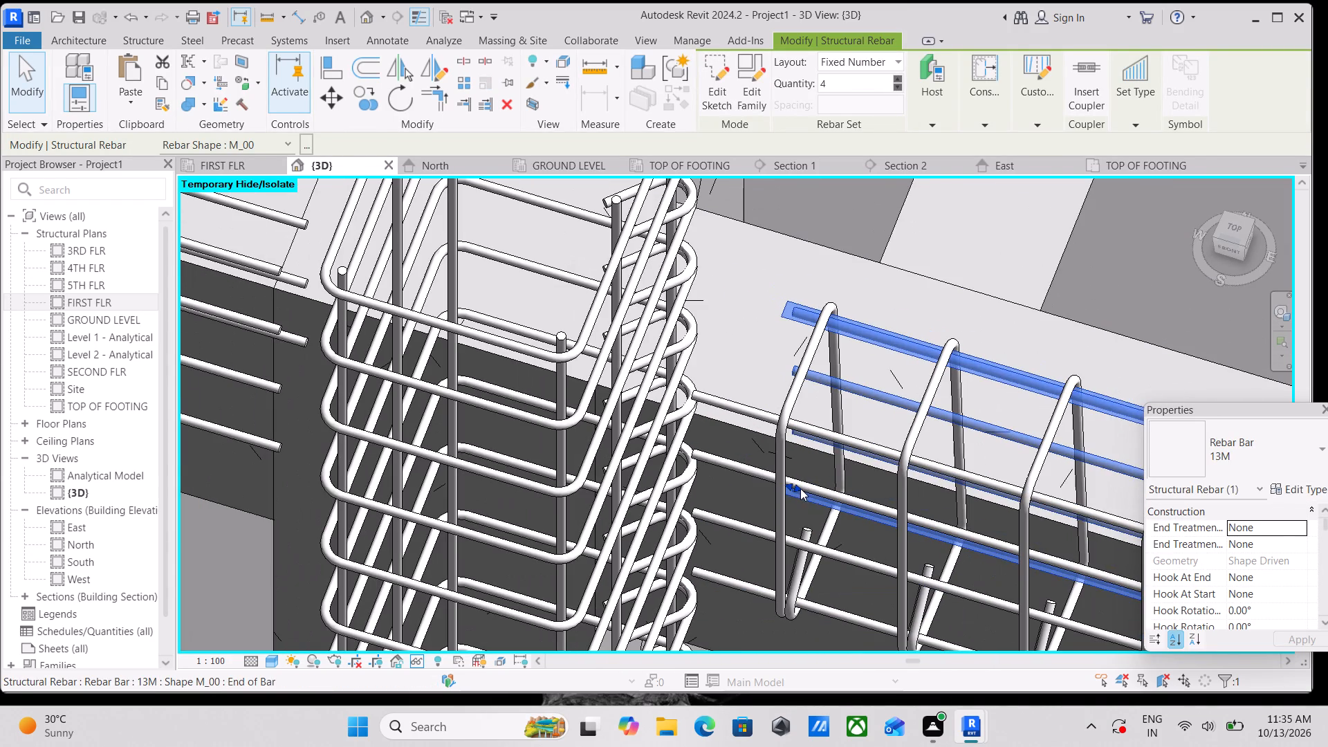
pyautogui.moveTo(800, 488); pyautogui.dragTo(706, 452)
# Stretch the far end of the fourth beam's inner longitudinal bar set until it reaches into the next column.
pyautogui.scroll(-9, 712, 447)
pyautogui.moveTo(775, 471); pyautogui.dragTo(430, 346, button='middle')
pyautogui.scroll(-3, 632, 387)
pyautogui.moveTo(635, 391); pyautogui.dragTo(501, 331, button='middle')
pyautogui.scroll(4, 666, 376)
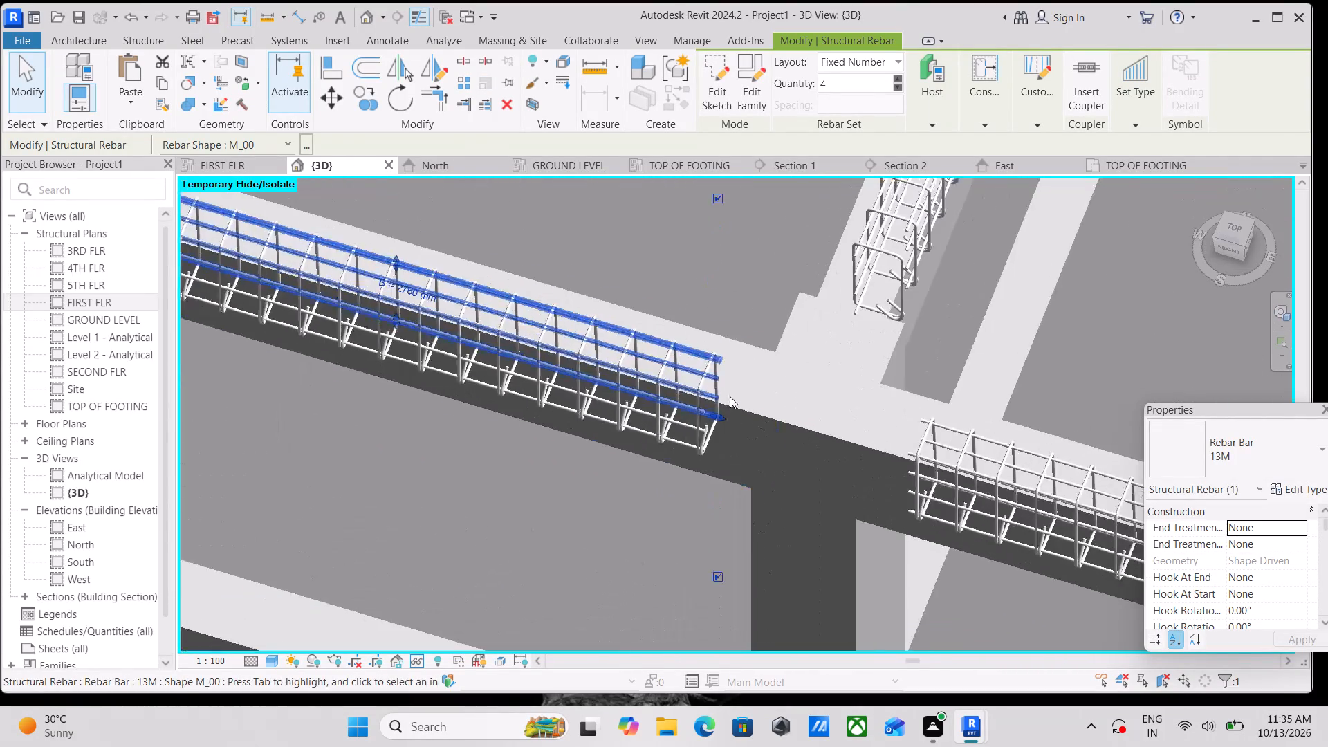
pyautogui.scroll(5, 730, 396)
pyautogui.moveTo(683, 399); pyautogui.dragTo(784, 446)
pyautogui.click(588, 371)
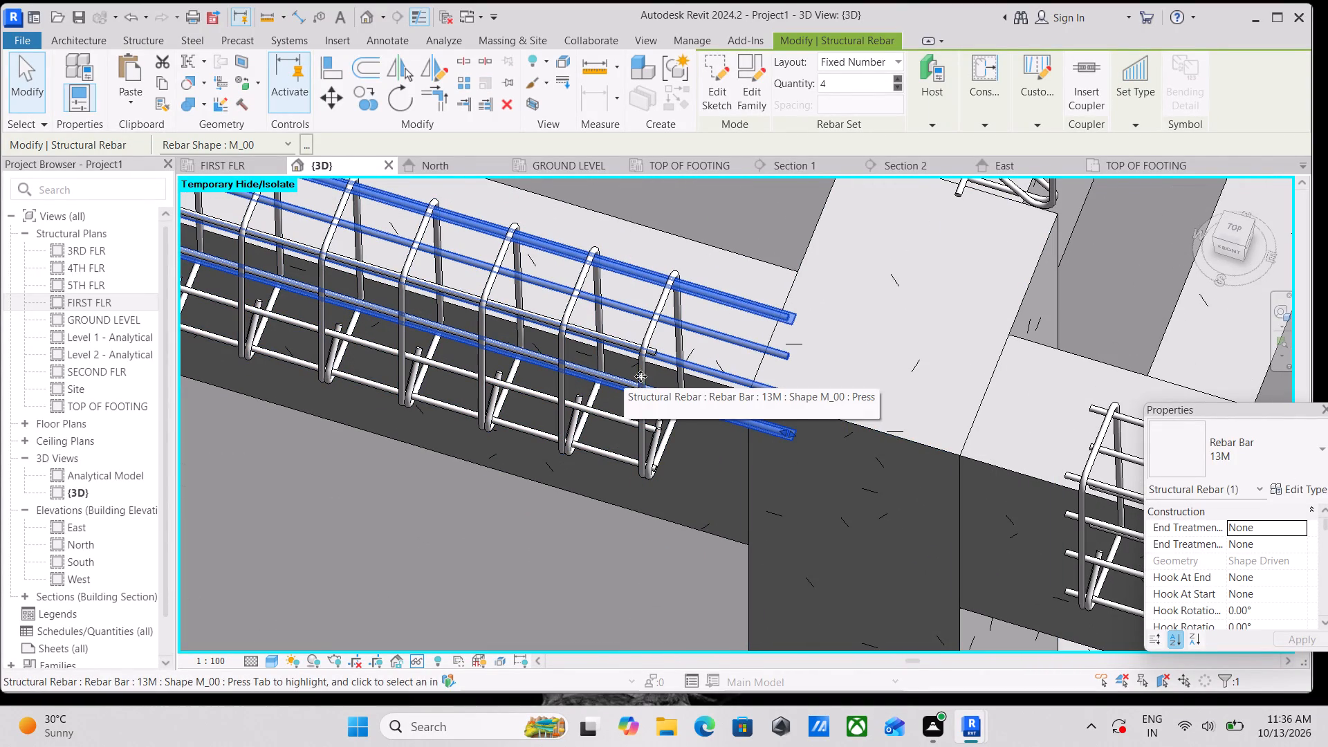
pyautogui.click(622, 341)
pyautogui.scroll(-4, 618, 342)
pyautogui.press('Escape')
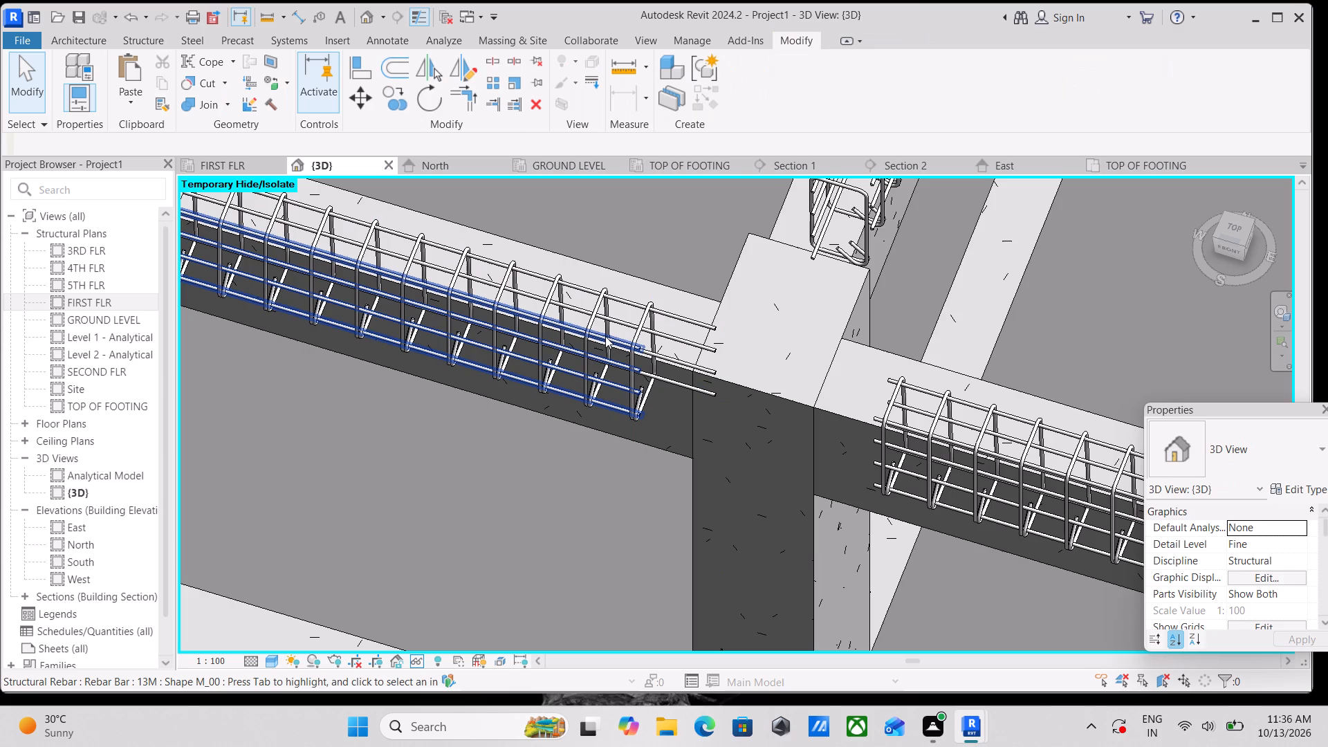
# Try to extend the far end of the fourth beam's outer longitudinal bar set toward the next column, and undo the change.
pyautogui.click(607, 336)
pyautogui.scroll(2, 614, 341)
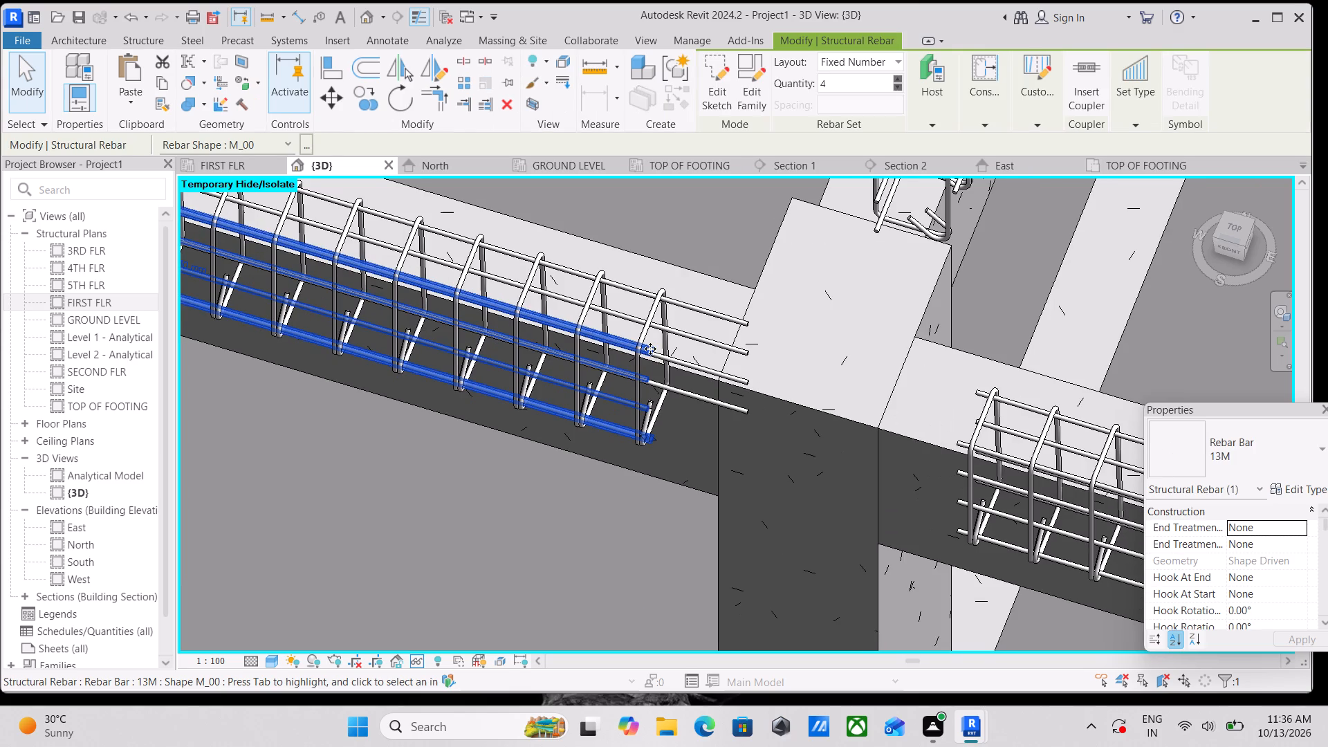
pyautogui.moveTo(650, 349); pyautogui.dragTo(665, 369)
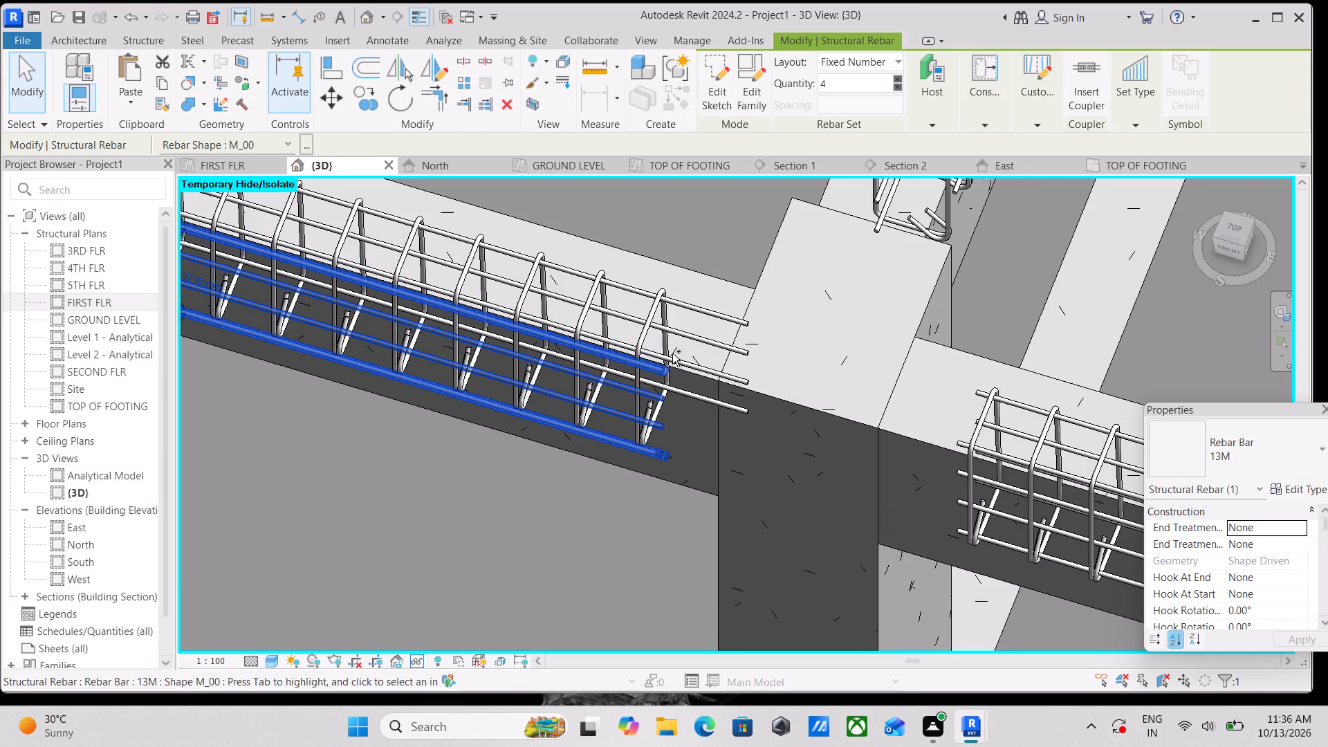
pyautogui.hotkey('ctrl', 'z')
# Stretch the far end of the fourth beam's outer longitudinal bar set just past the next column's face.
pyautogui.scroll(7, 638, 347)
pyautogui.click(598, 330)
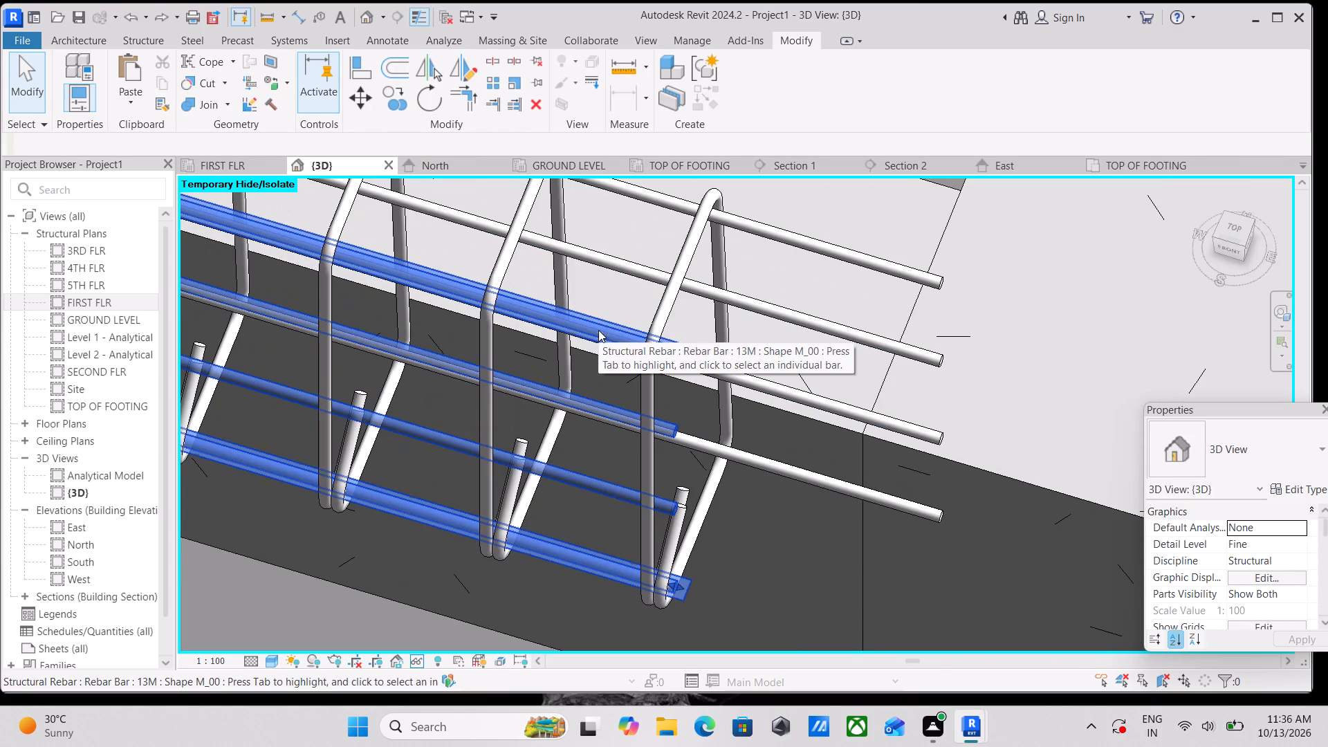
pyautogui.moveTo(684, 582); pyautogui.dragTo(863, 673)
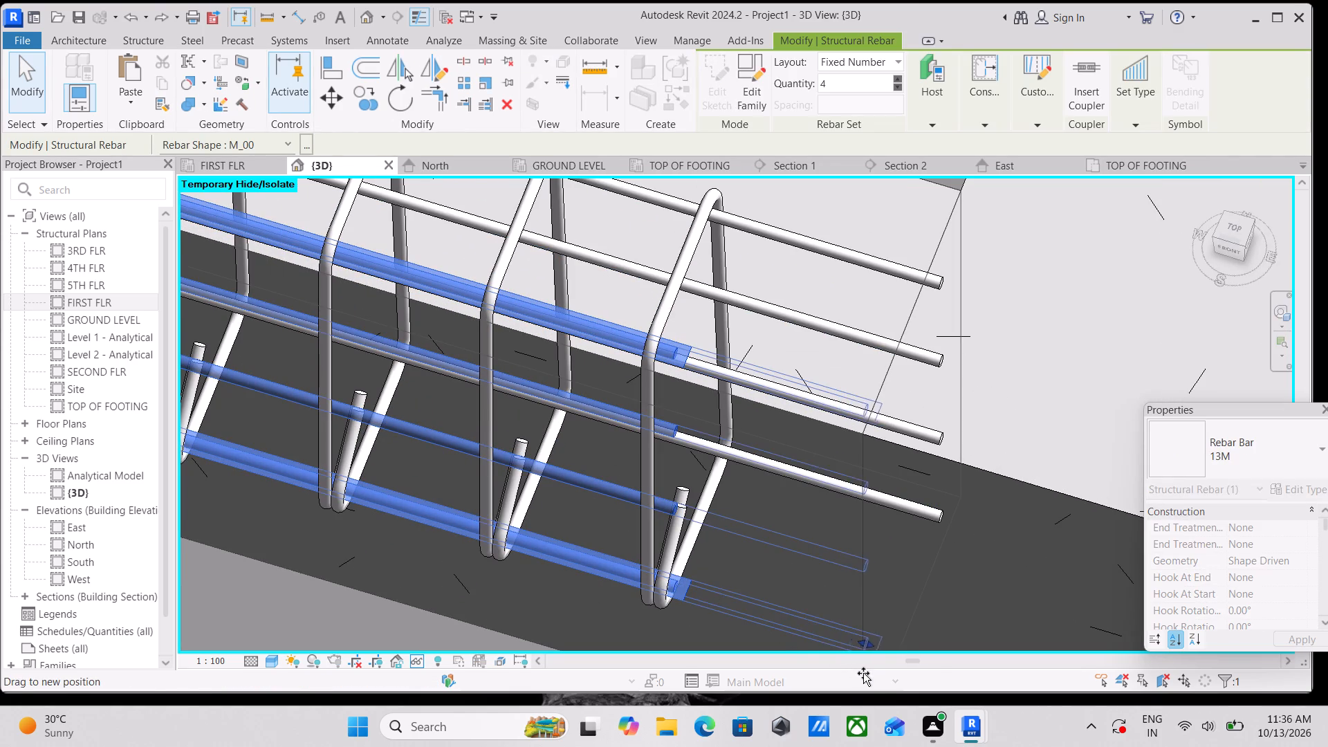
pyautogui.moveTo(863, 673); pyautogui.dragTo(878, 682)
pyautogui.scroll(-3, 954, 623)
pyautogui.moveTo(954, 623); pyautogui.dragTo(950, 484, button='middle')
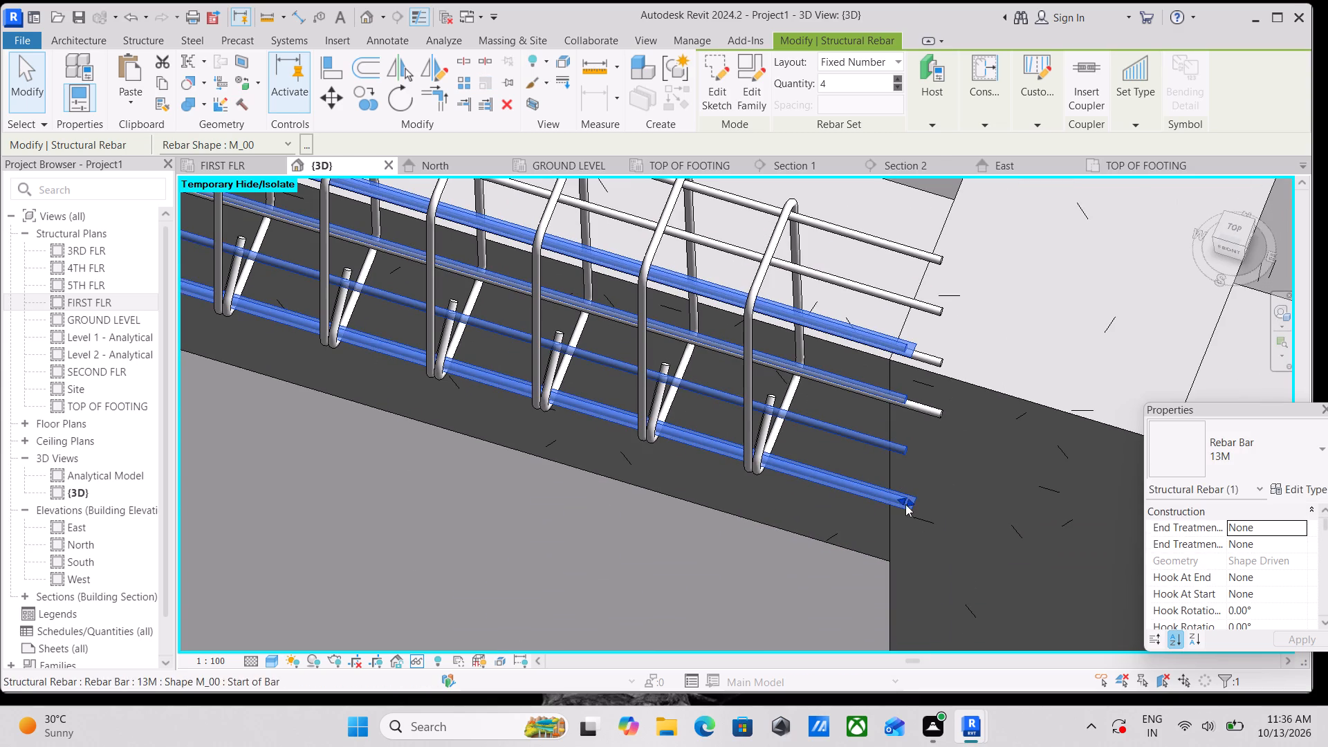
pyautogui.moveTo(905, 504); pyautogui.dragTo(914, 507)
pyautogui.press('Escape')
# On the last beam along this edge, stretch the outer longitudinal bar set's far end to the corner column's reinforcement.
pyautogui.scroll(-12, 914, 507)
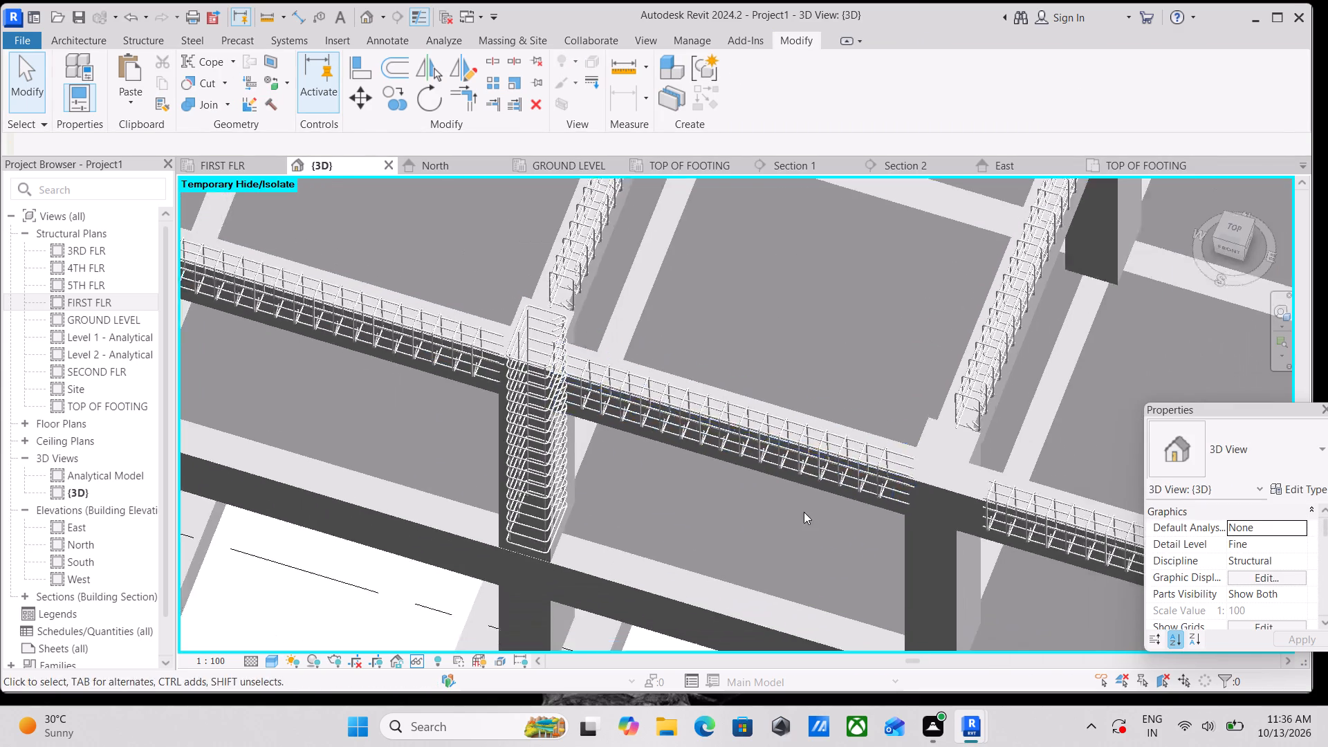
pyautogui.scroll(-1, 804, 512)
pyautogui.moveTo(804, 512); pyautogui.dragTo(635, 416, button='middle')
pyautogui.scroll(5, 858, 465)
pyautogui.moveTo(803, 454); pyautogui.dragTo(471, 412, button='middle')
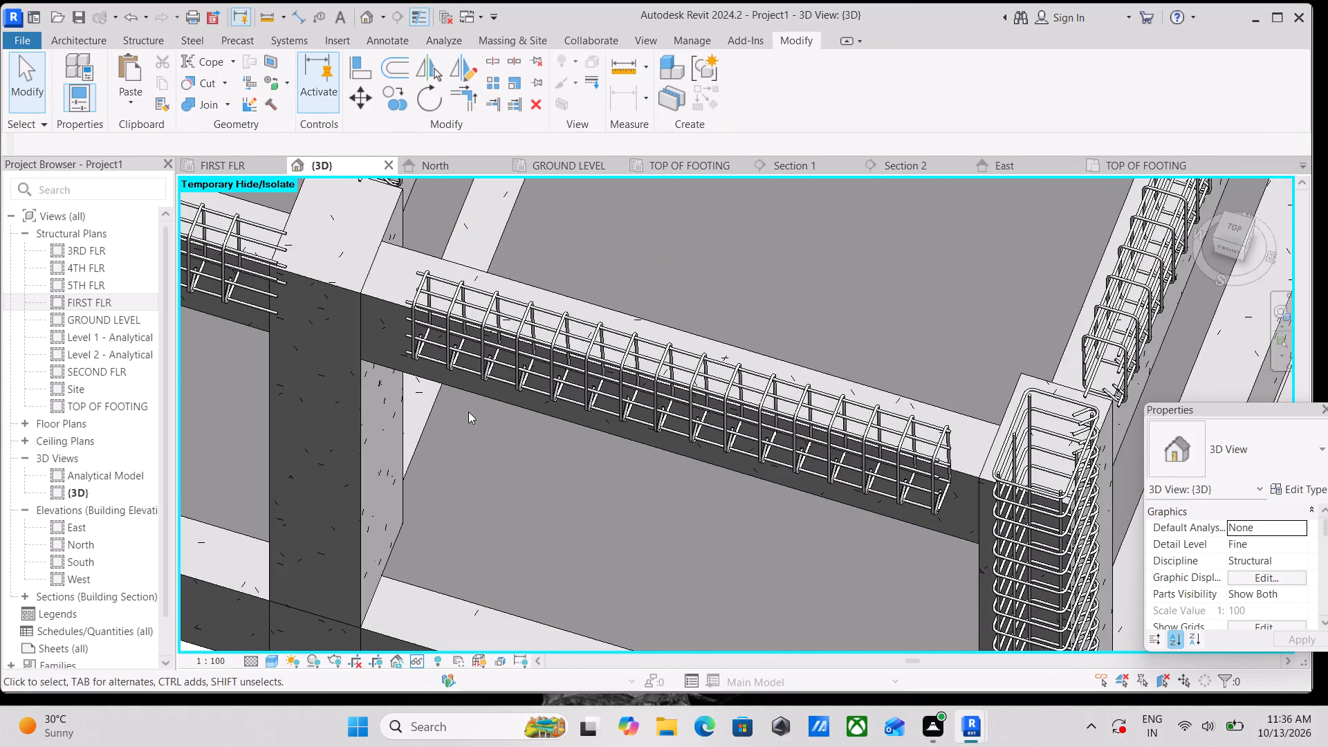
pyautogui.scroll(3, 922, 465)
pyautogui.scroll(3, 916, 532)
pyautogui.click(889, 520)
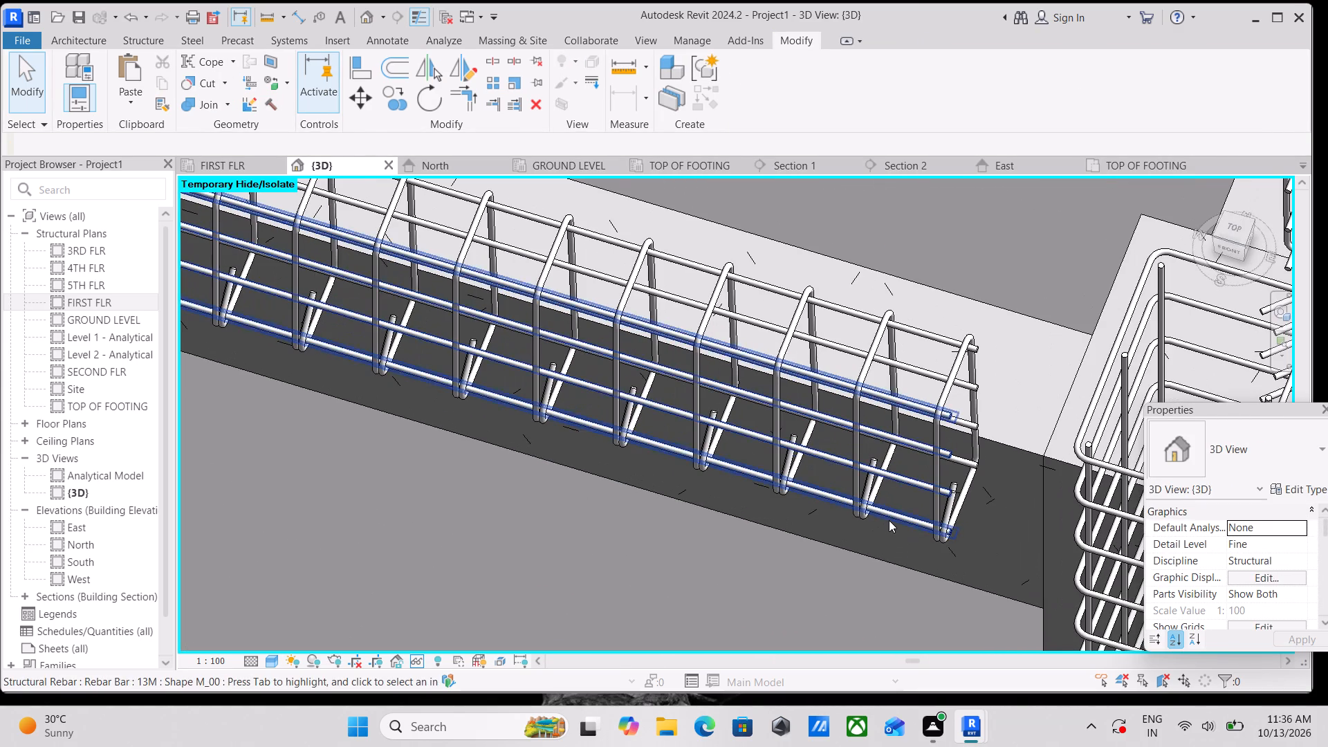
pyautogui.scroll(-5, 889, 520)
pyautogui.scroll(-2, 612, 475)
pyautogui.moveTo(613, 456); pyautogui.dragTo(622, 390, button='middle')
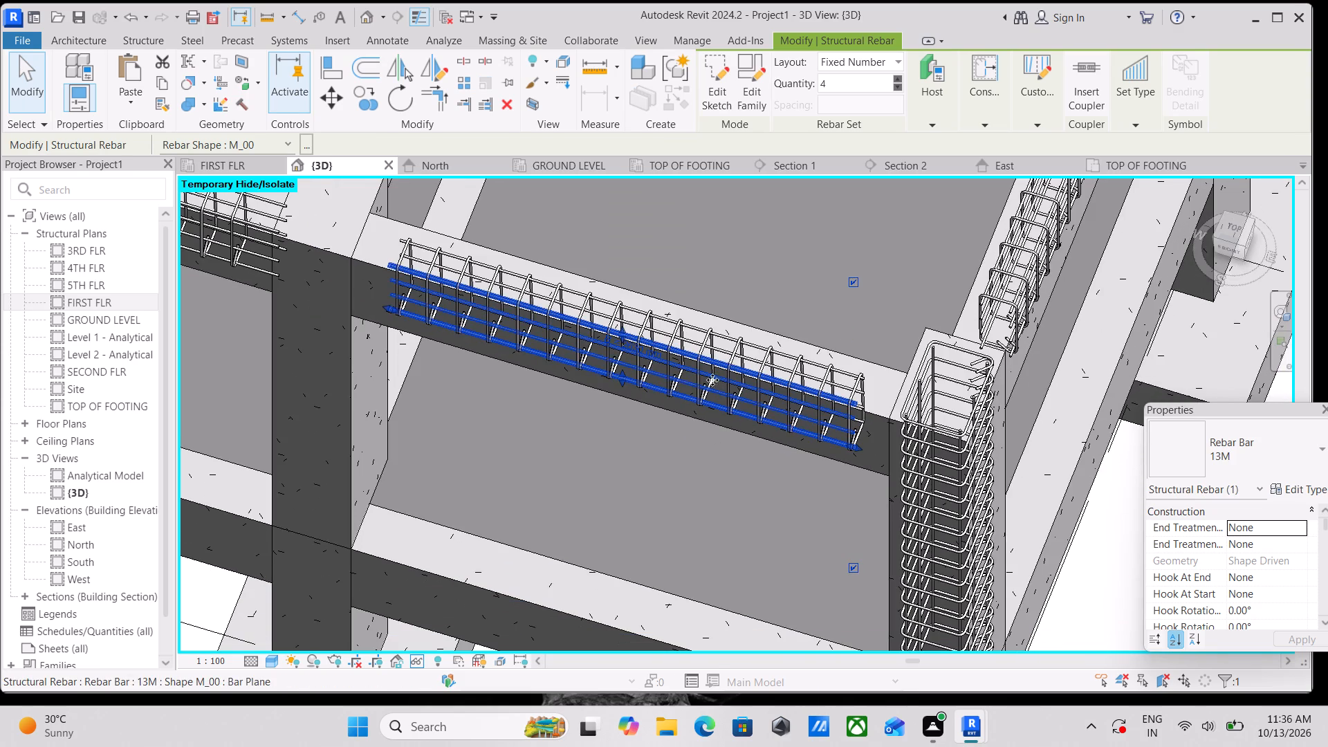
pyautogui.scroll(10, 881, 465)
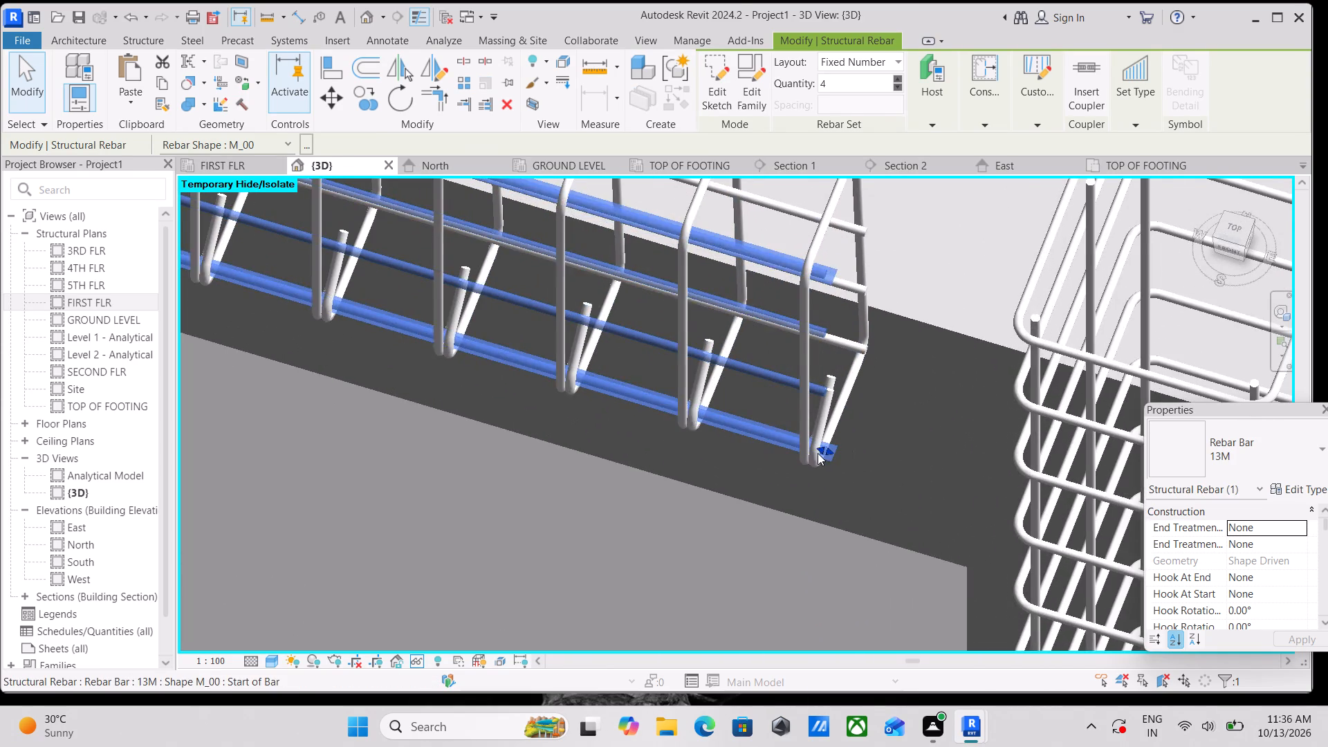
pyautogui.moveTo(826, 452); pyautogui.dragTo(1002, 536)
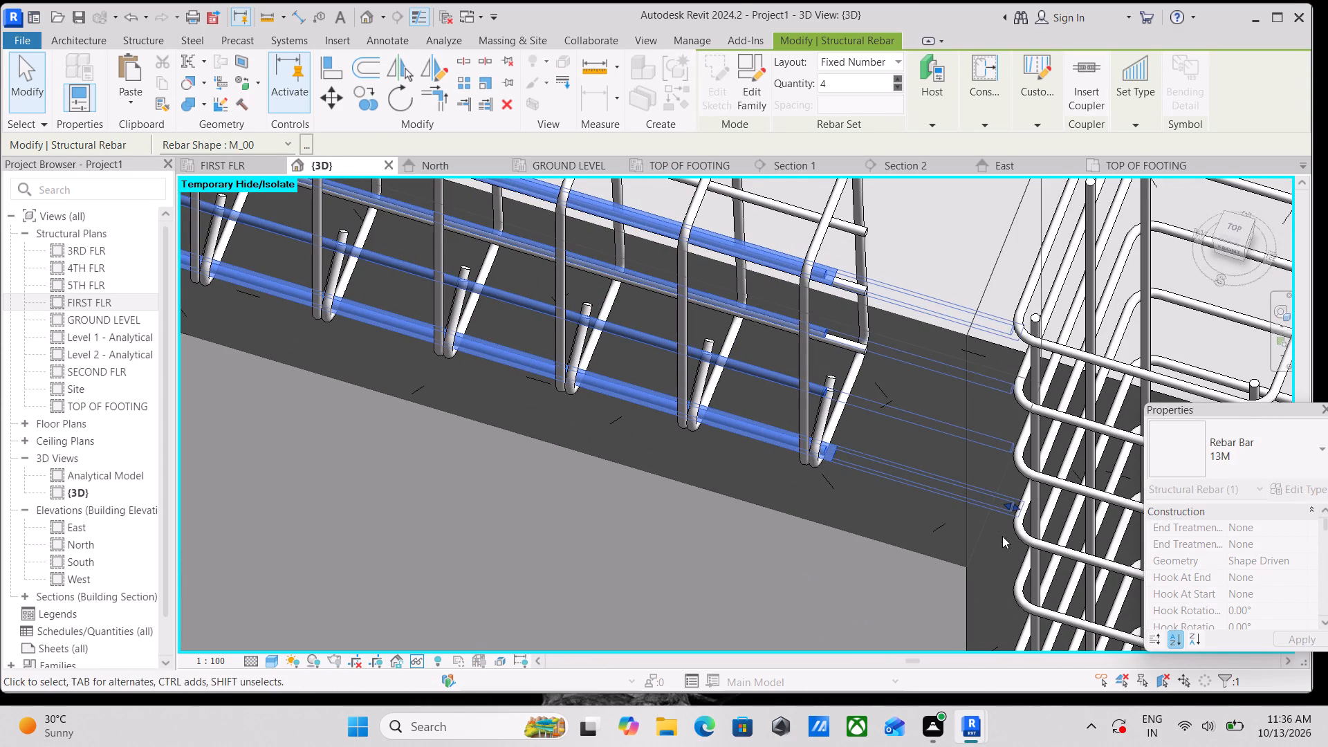
# Stretch the far end of the last beam's inner longitudinal bar set to the corner column's reinforcement.
pyautogui.scroll(-3, 892, 362)
pyautogui.click(824, 262)
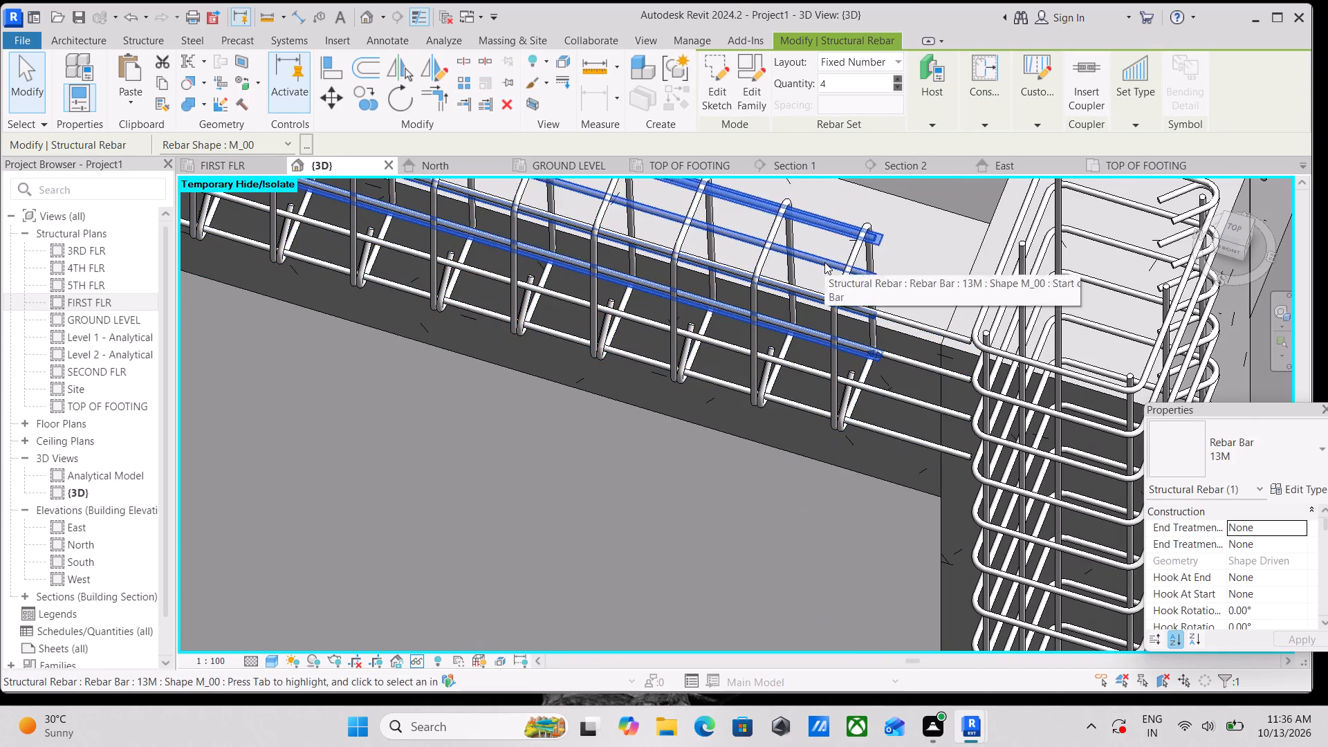
pyautogui.scroll(2, 905, 283)
pyautogui.moveTo(869, 381); pyautogui.dragTo(885, 389)
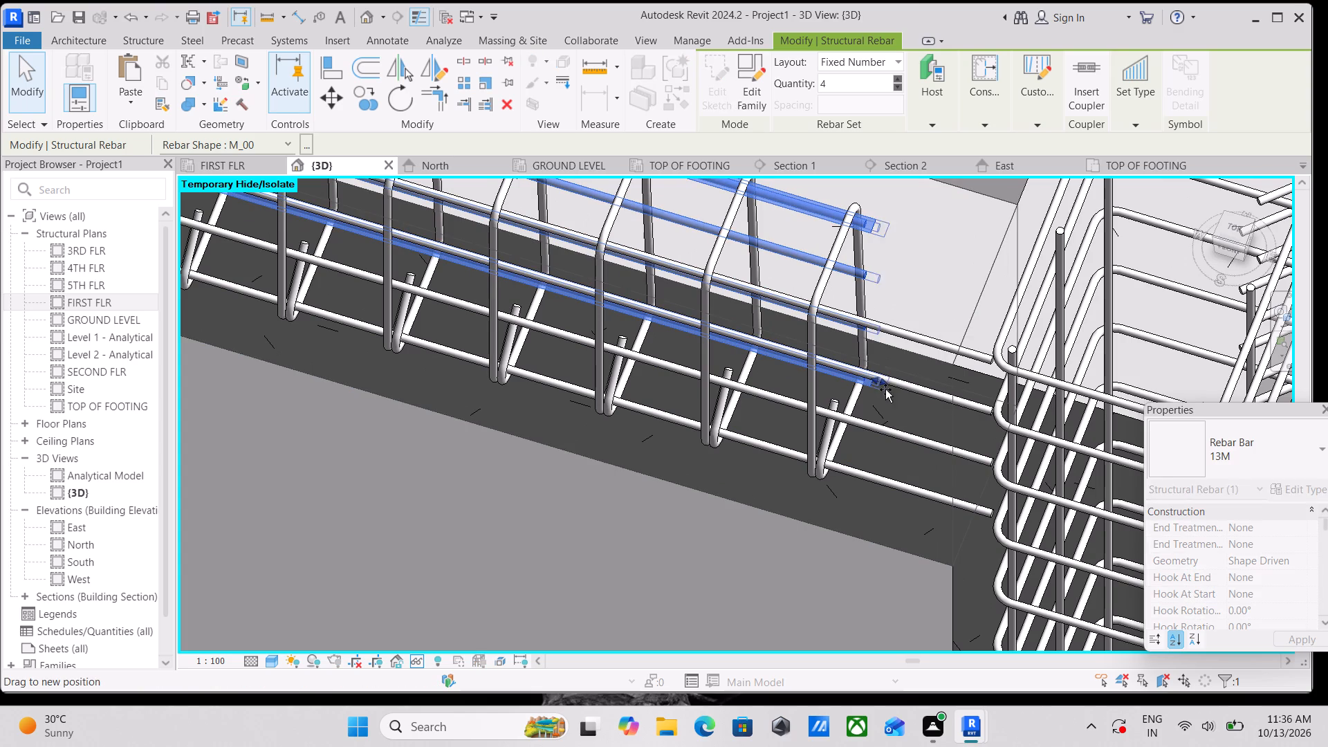
pyautogui.moveTo(885, 389); pyautogui.dragTo(1004, 438)
pyautogui.scroll(-4, 859, 407)
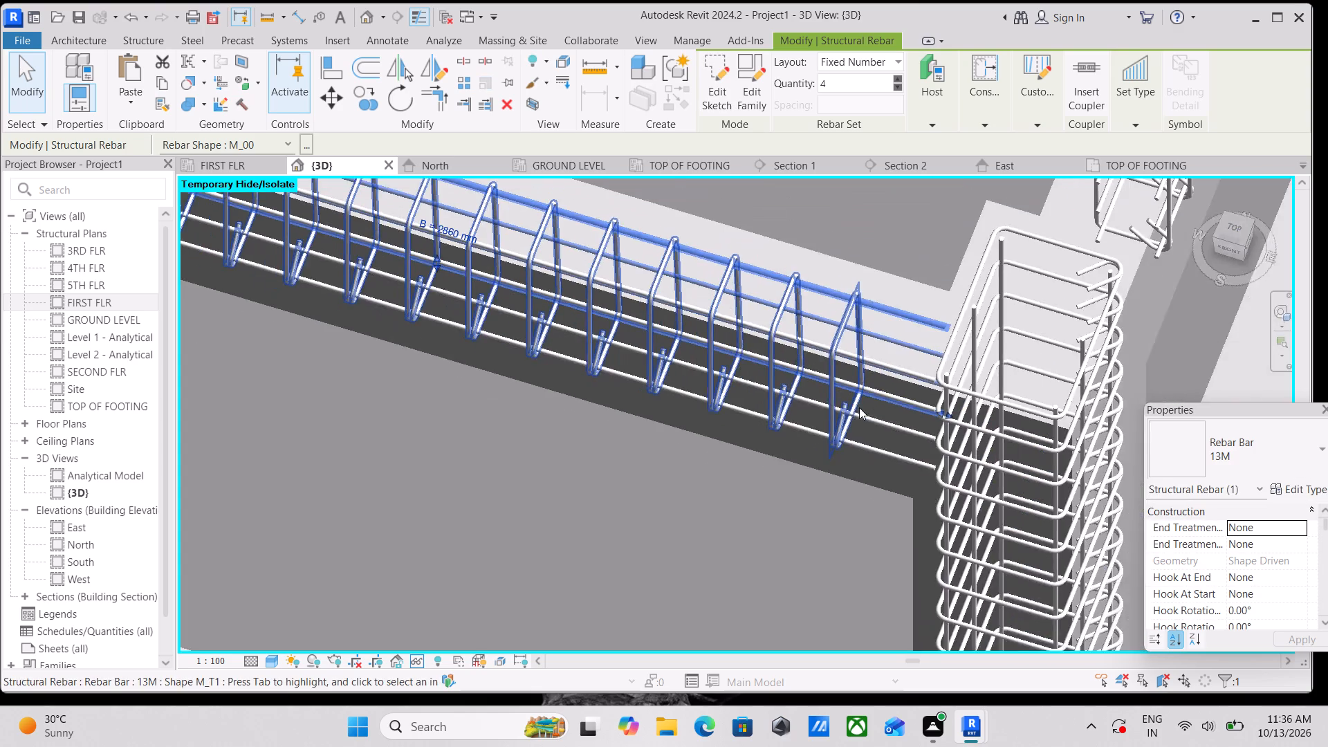
# Stretch the near end of the last beam's inner longitudinal bar set to the column shared with the fourth beam.
pyautogui.moveTo(859, 407); pyautogui.dragTo(1055, 469, button='middle')
pyautogui.scroll(-3, 562, 344)
pyautogui.moveTo(579, 357); pyautogui.dragTo(838, 486, button='middle')
pyautogui.scroll(7, 501, 362)
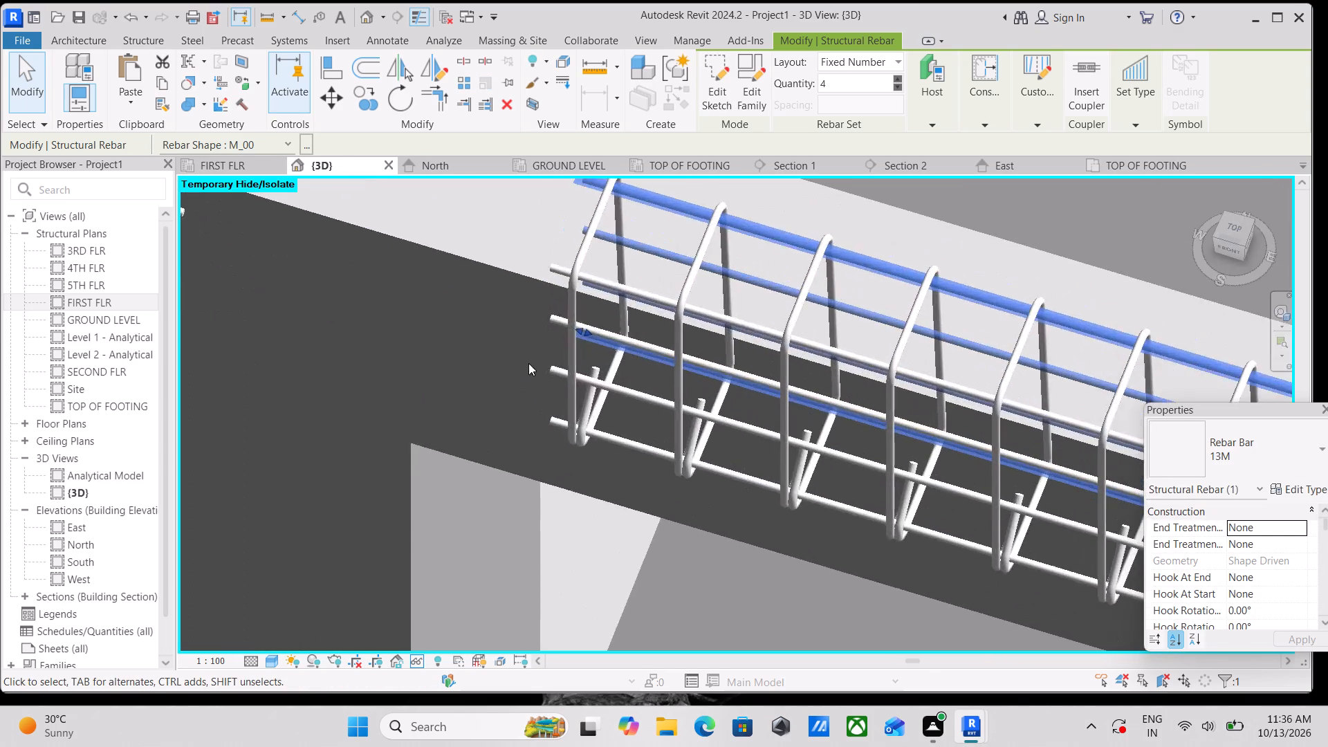
pyautogui.scroll(4, 528, 363)
pyautogui.moveTo(611, 329); pyautogui.dragTo(409, 286)
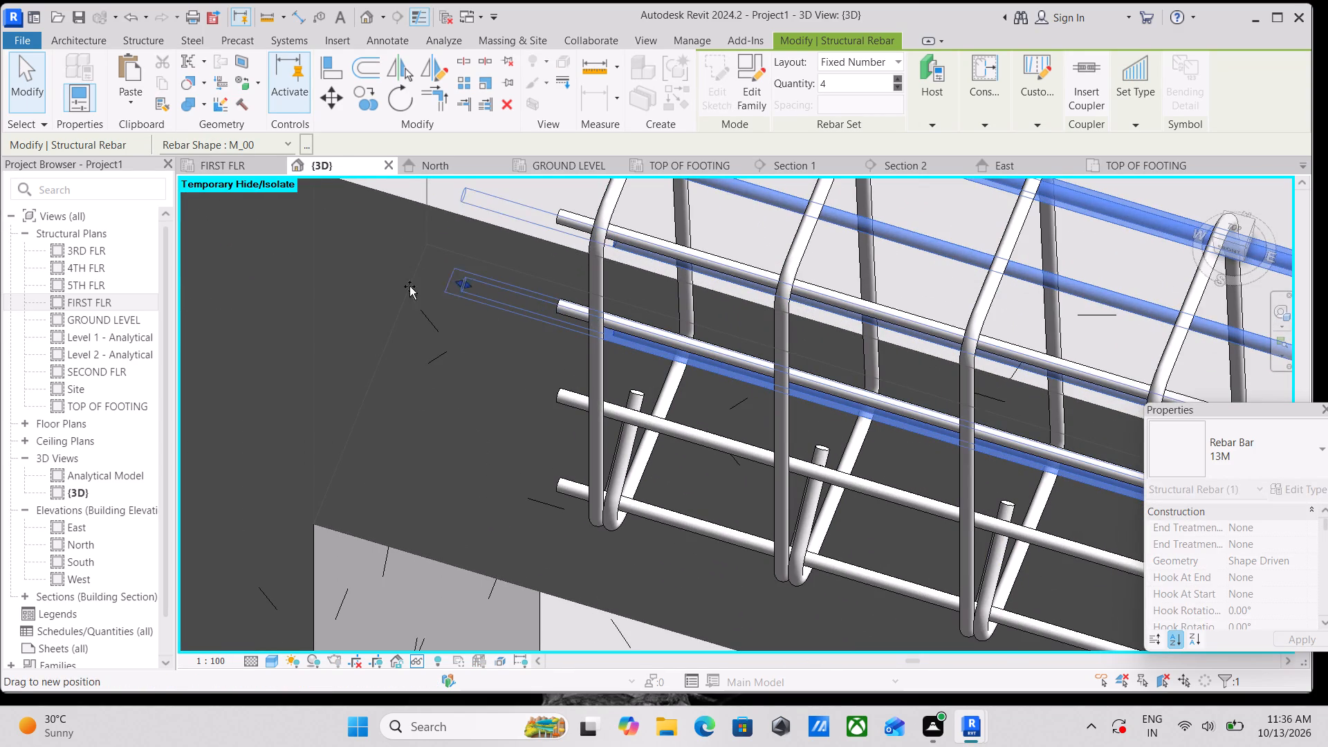
pyautogui.moveTo(409, 286); pyautogui.dragTo(358, 273)
# Stretch the near end of the last beam's outer longitudinal bar set to the column shared with the fourth beam.
pyautogui.scroll(-8, 358, 273)
pyautogui.moveTo(430, 299); pyautogui.dragTo(483, 337, button='middle')
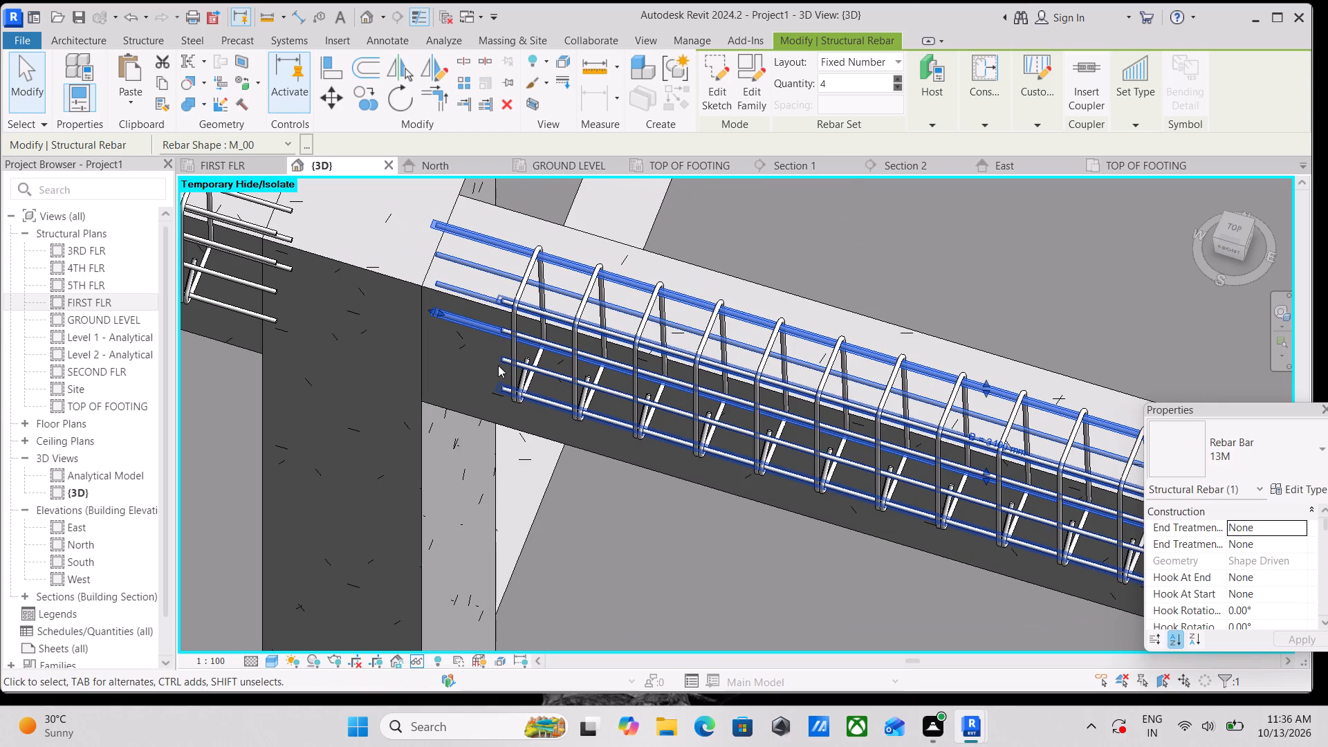
pyautogui.click(501, 364)
pyautogui.scroll(4, 495, 383)
pyautogui.moveTo(499, 391); pyautogui.dragTo(416, 353)
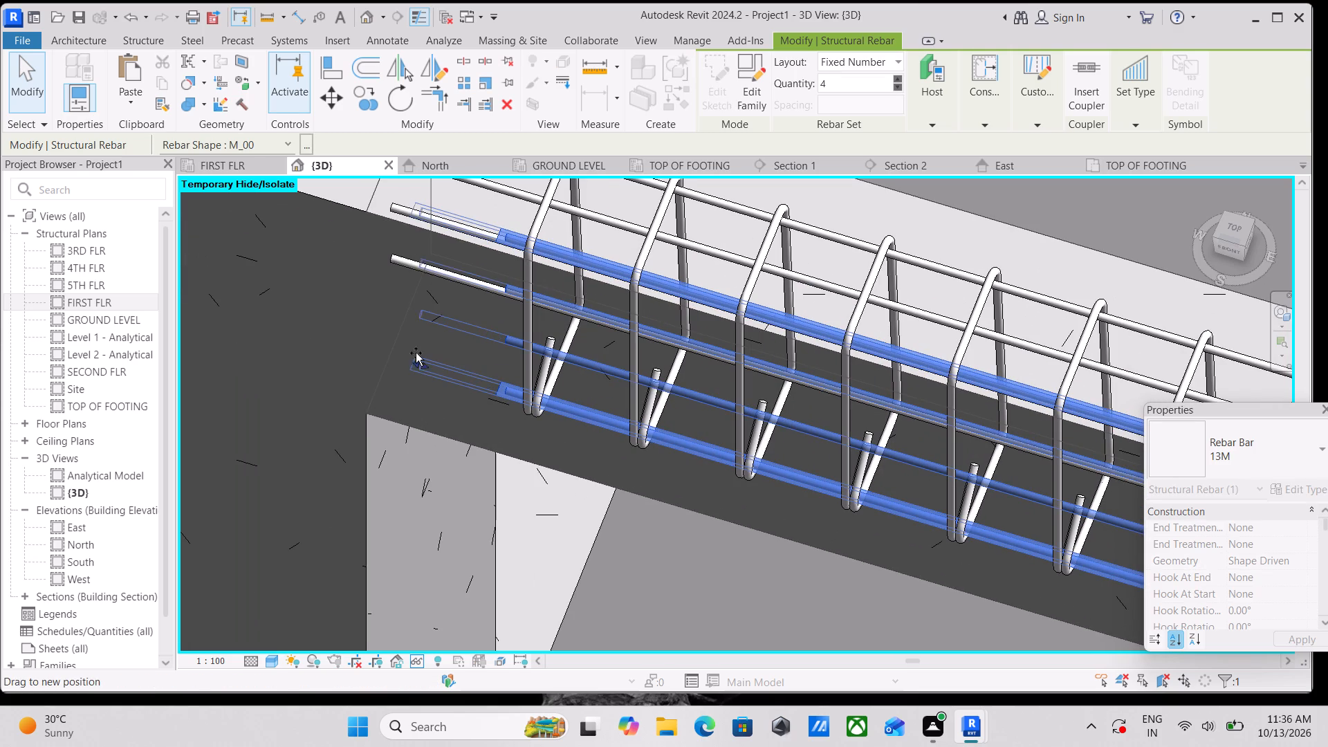
pyautogui.moveTo(416, 353); pyautogui.dragTo(385, 338)
pyautogui.scroll(-9, 385, 338)
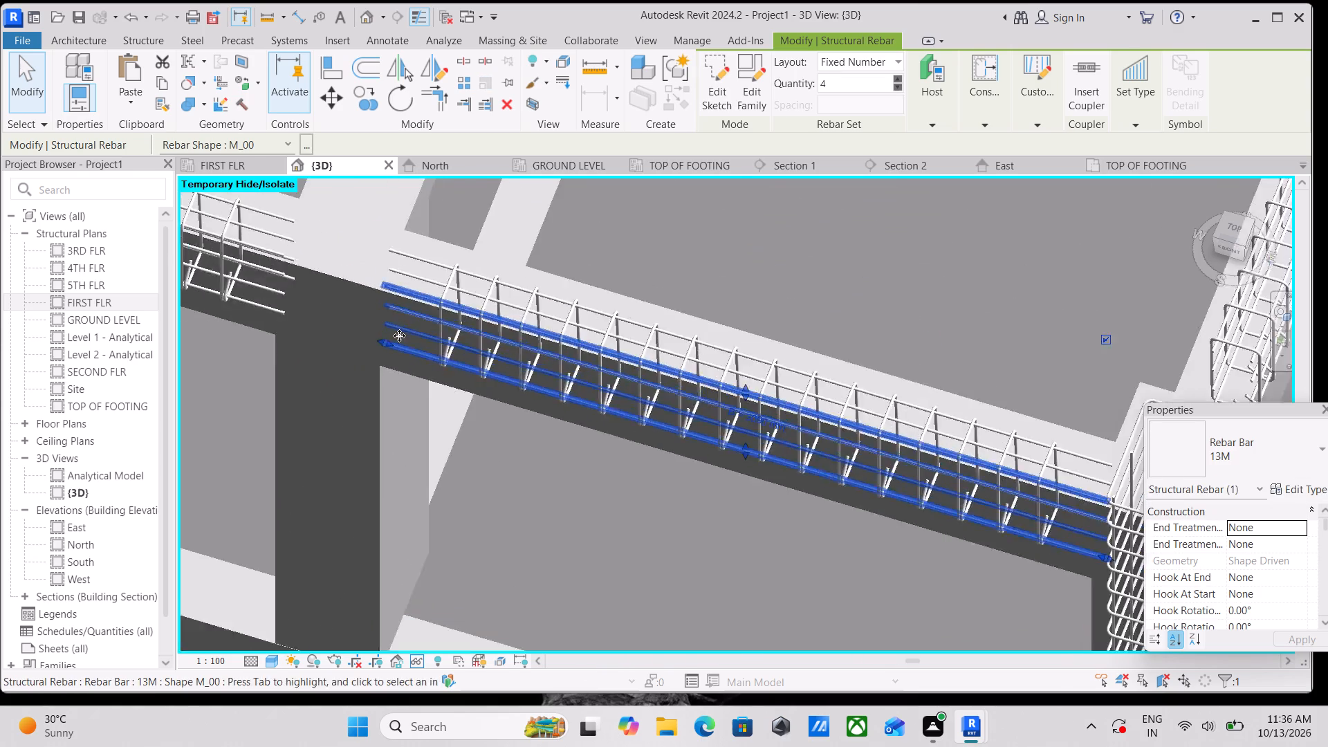
pyautogui.scroll(-2, 399, 335)
pyautogui.press('Escape')
# Propagate the rebar of corner column F-6 to the neighbouring unreinforced column along grid F, aligned by host.
pyautogui.scroll(-13, 409, 332)
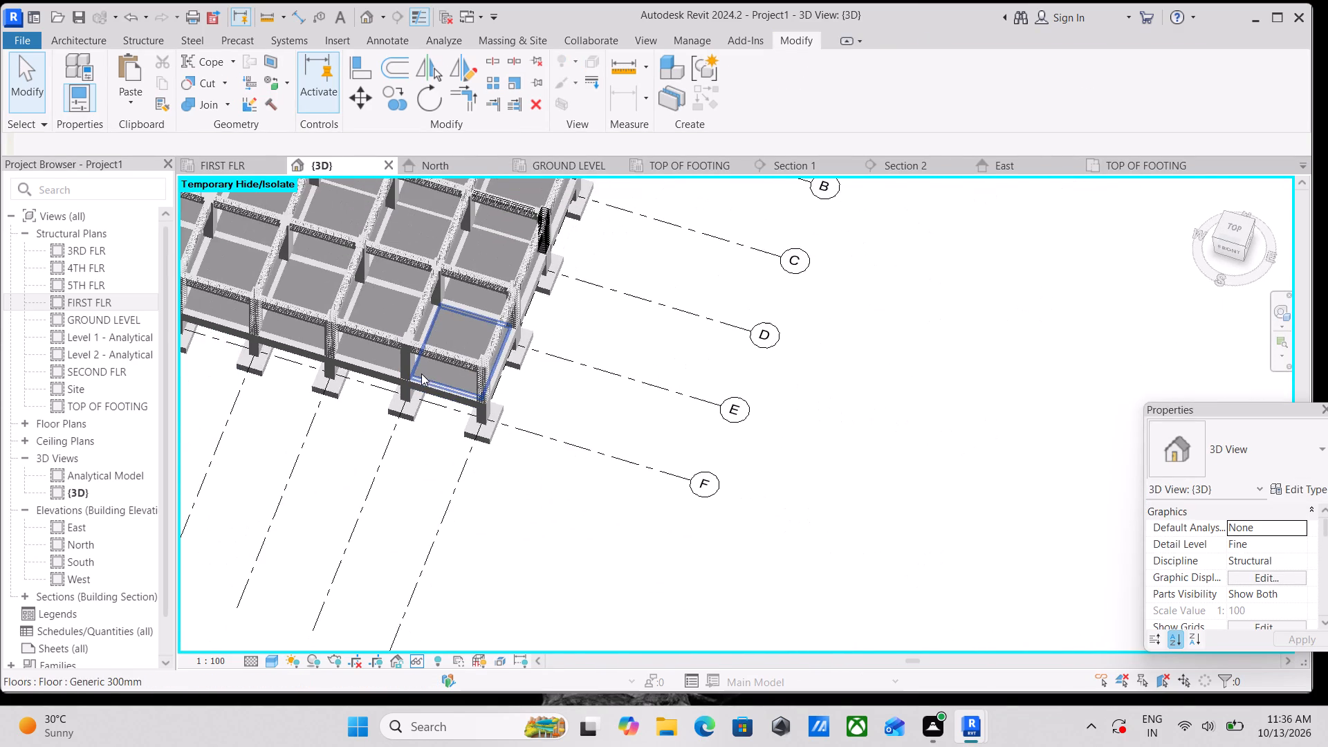
pyautogui.moveTo(421, 373); pyautogui.dragTo(580, 315, button='middle')
pyautogui.scroll(4, 597, 319)
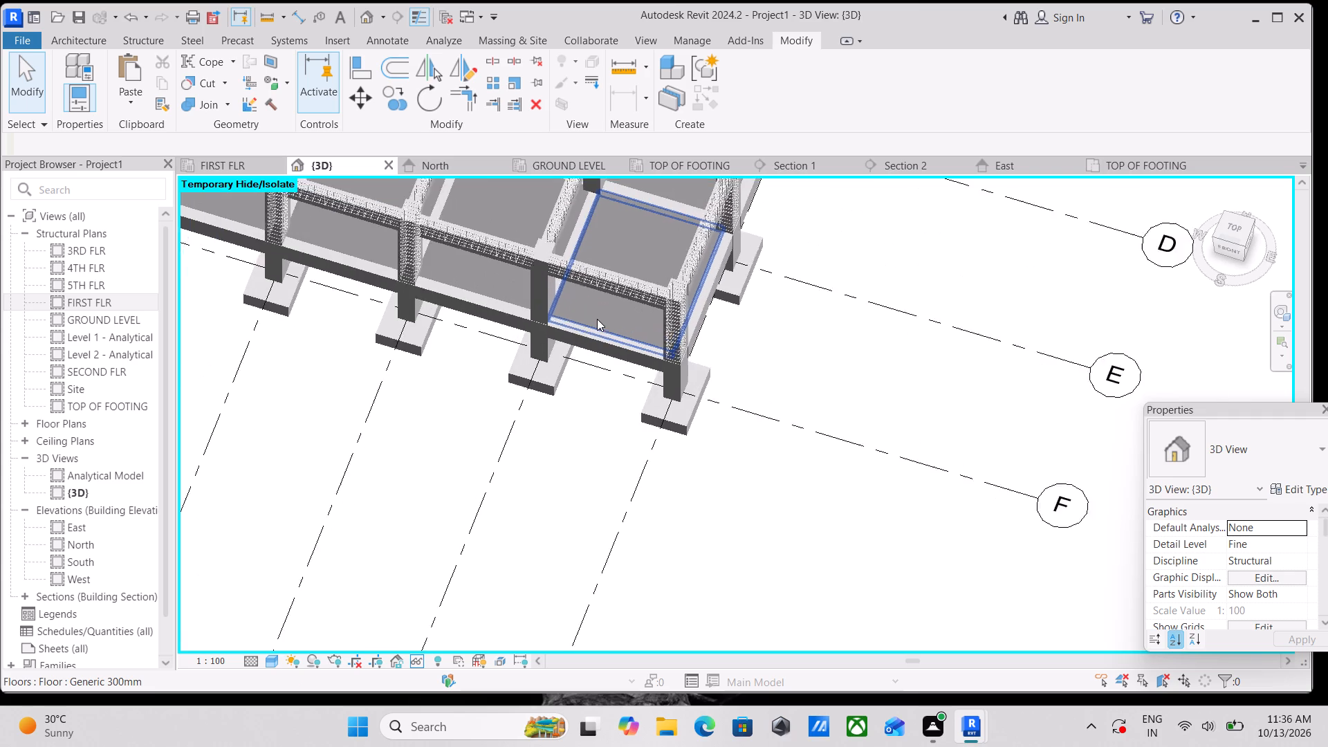
pyautogui.scroll(2, 597, 319)
pyautogui.keyDown('shift'); pyautogui.moveTo(593, 313); pyautogui.dragTo(658, 187, button='middle'); pyautogui.keyUp('shift')
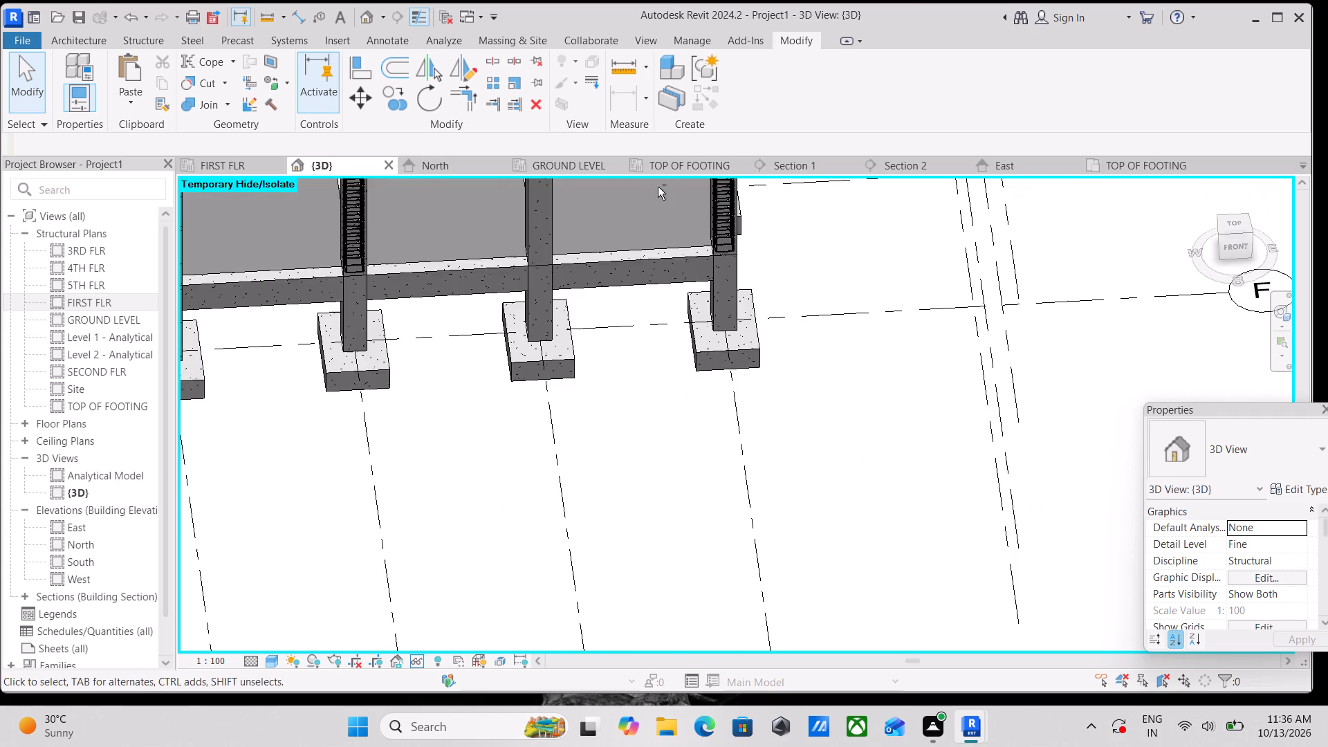
pyautogui.moveTo(658, 187); pyautogui.dragTo(673, 422, button='middle')
pyautogui.scroll(3, 581, 353)
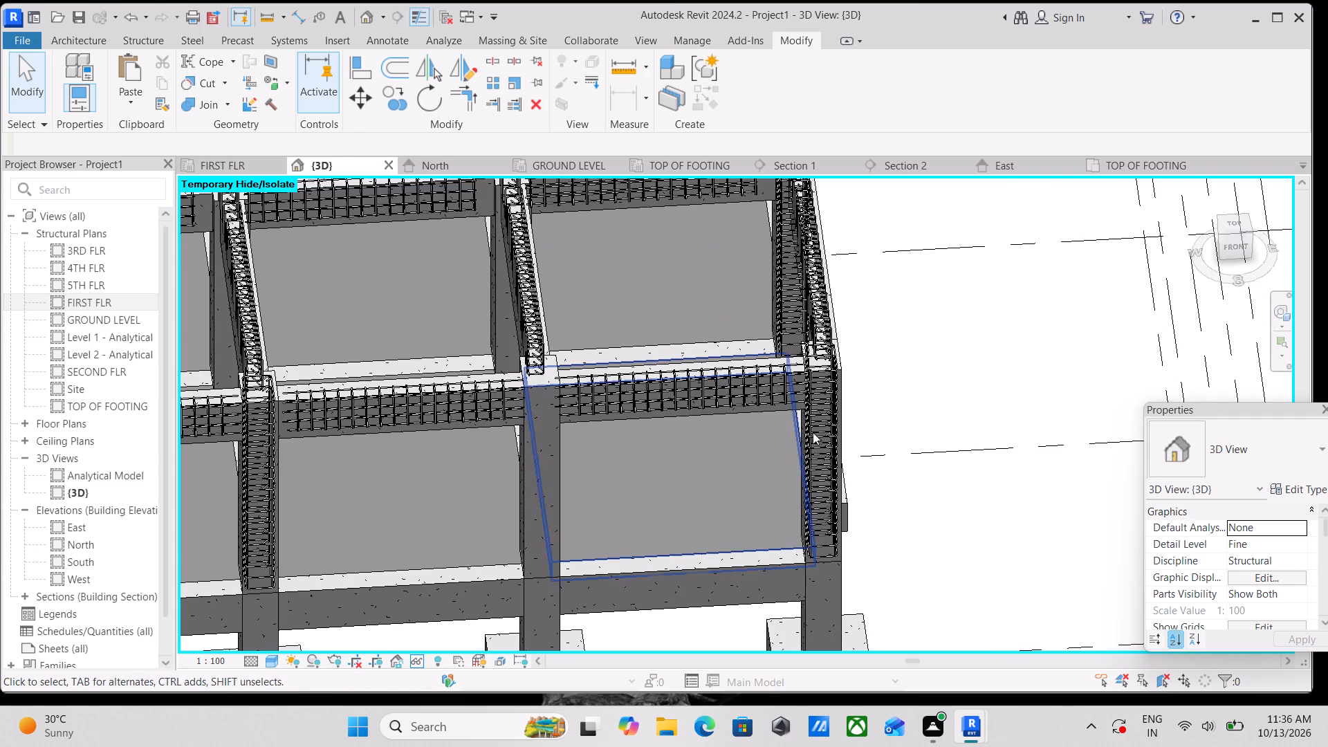
pyautogui.scroll(6, 838, 427)
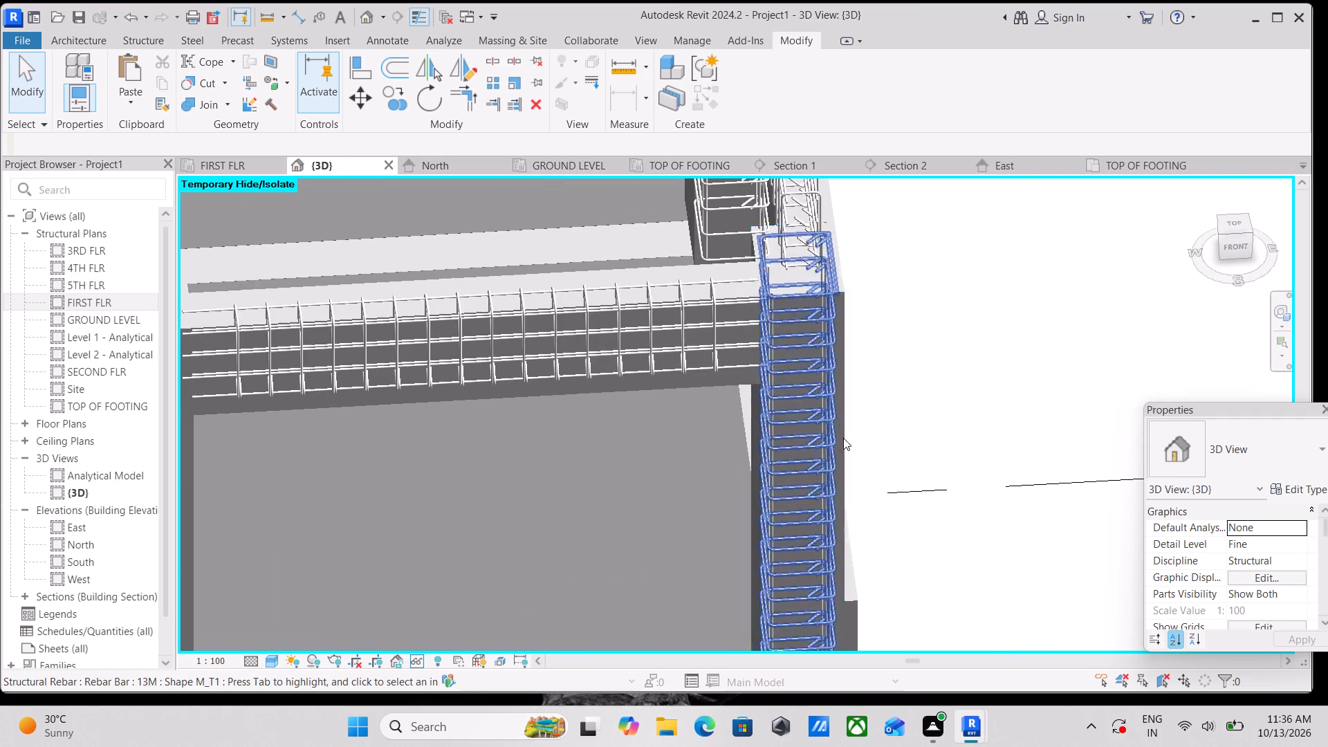
pyautogui.click(851, 436)
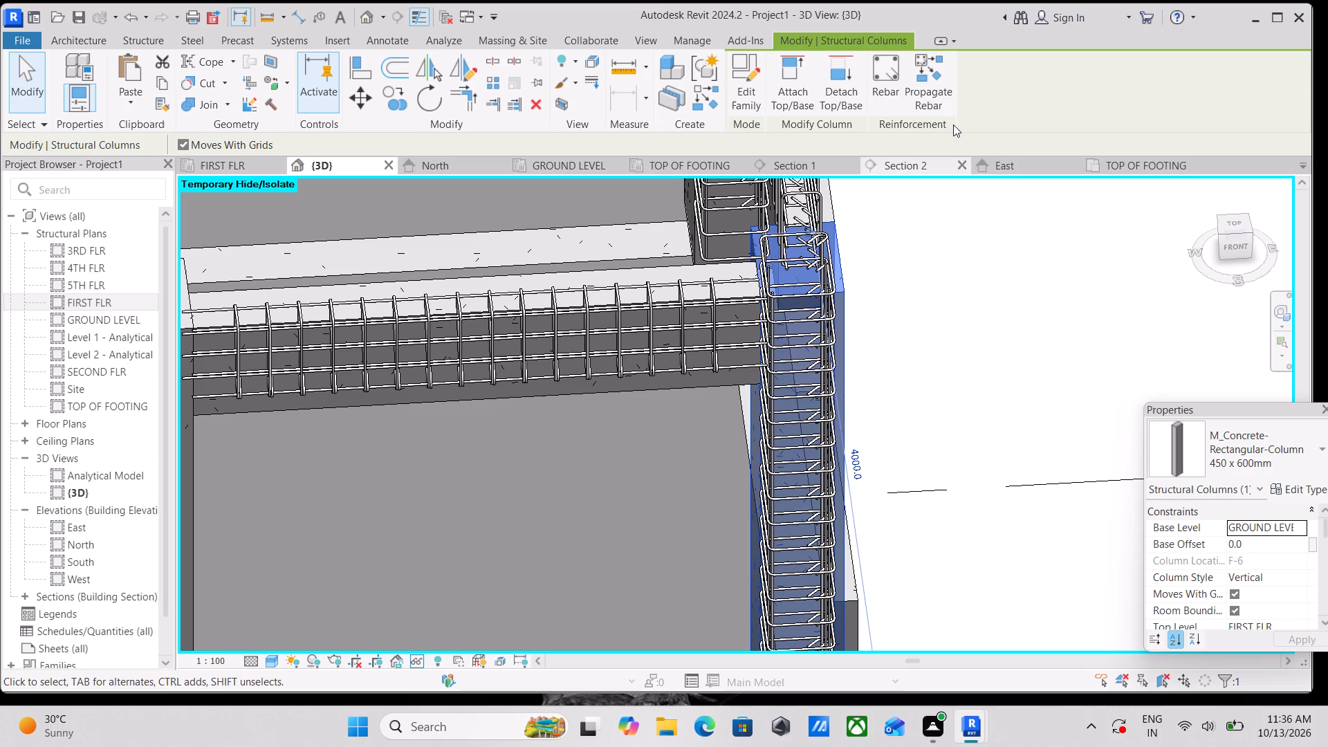
pyautogui.click(927, 78)
pyautogui.scroll(-3, 348, 614)
pyautogui.moveTo(387, 578); pyautogui.dragTo(572, 425, button='middle')
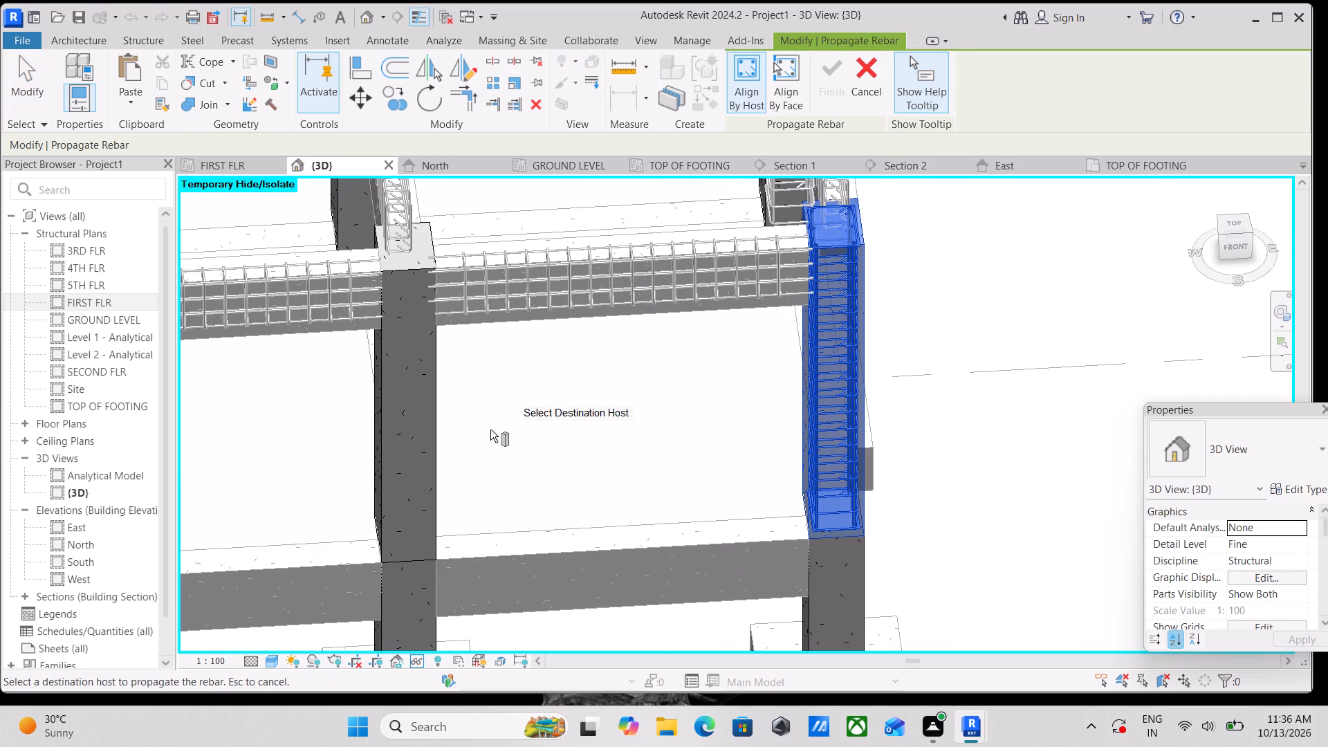
pyautogui.click(439, 420)
pyautogui.scroll(-2, 439, 420)
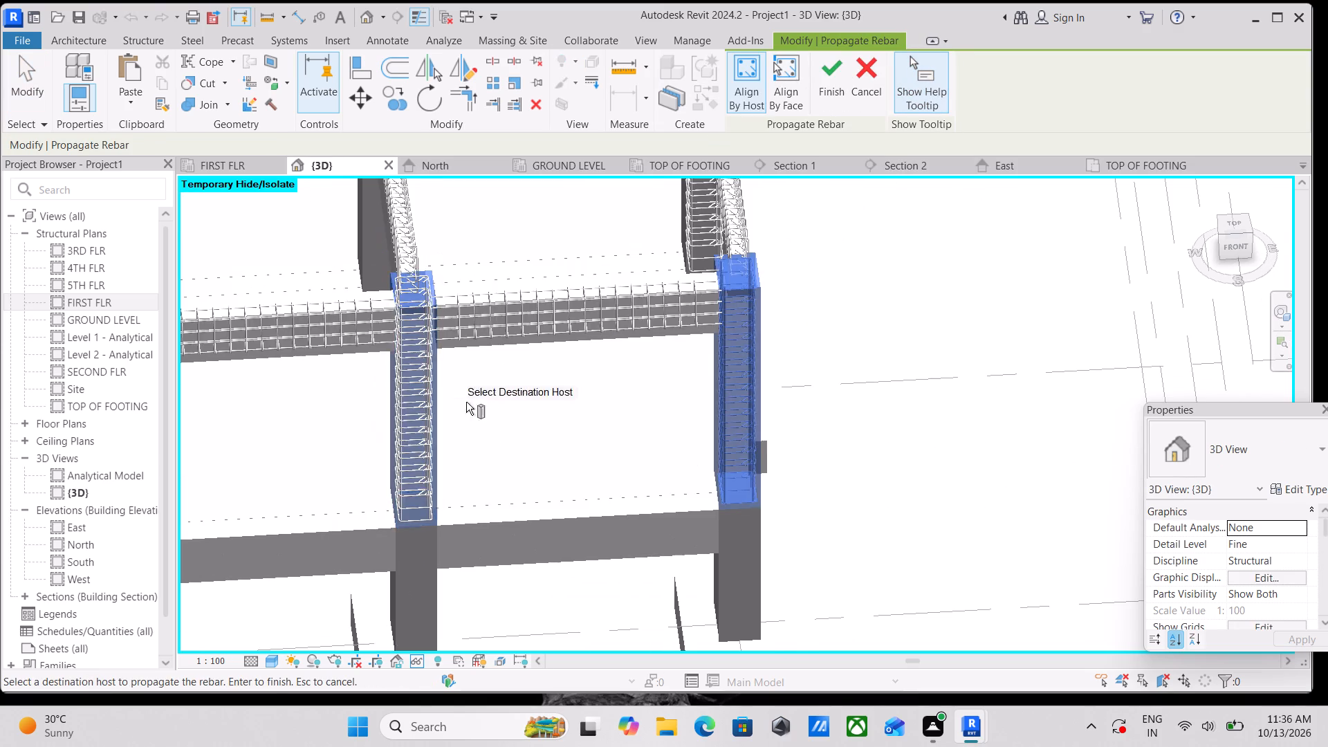
pyautogui.click(822, 77)
pyautogui.scroll(-4, 686, 290)
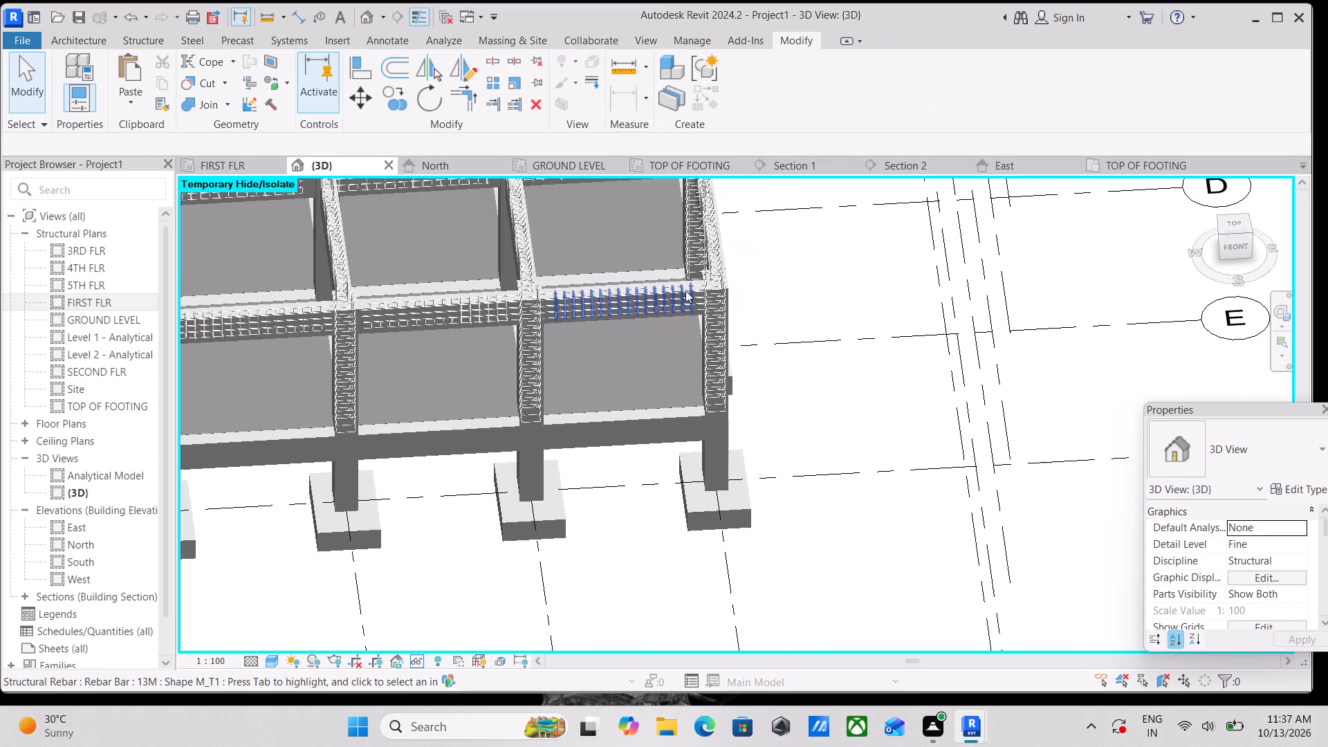
pyautogui.press('Escape')
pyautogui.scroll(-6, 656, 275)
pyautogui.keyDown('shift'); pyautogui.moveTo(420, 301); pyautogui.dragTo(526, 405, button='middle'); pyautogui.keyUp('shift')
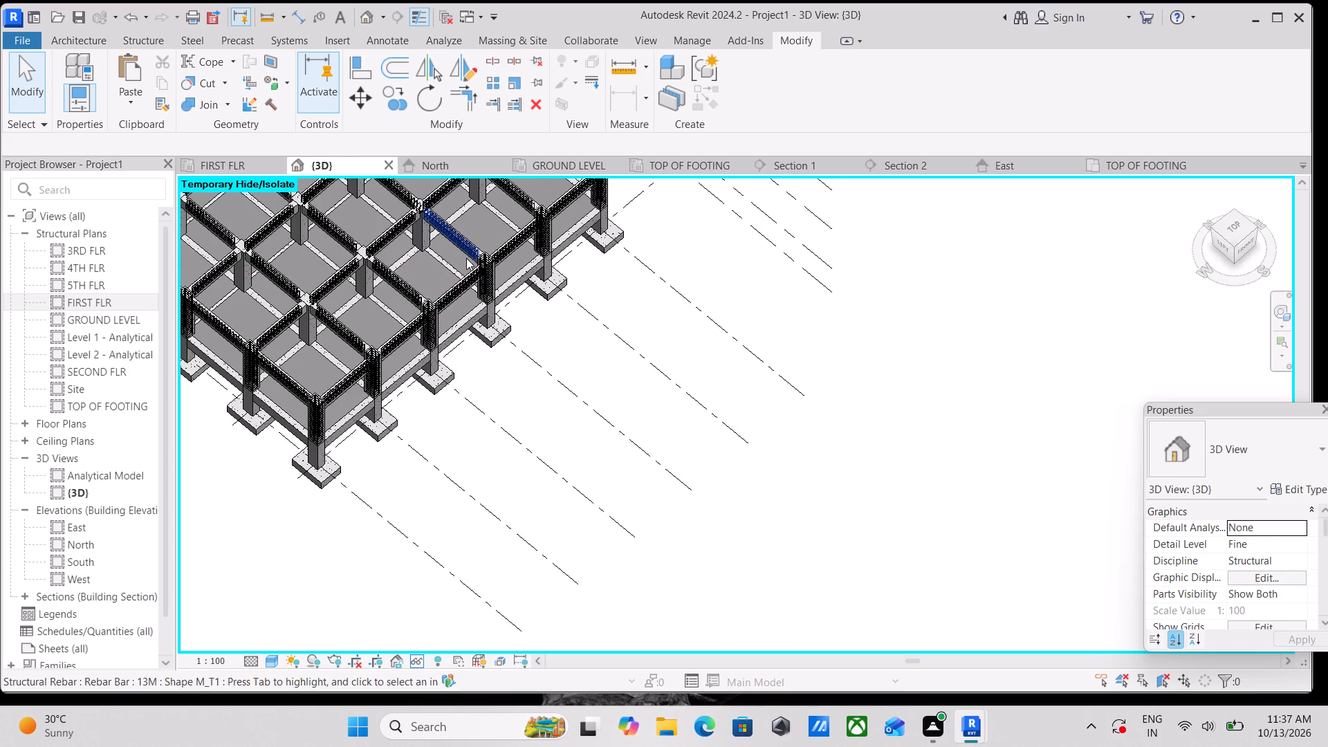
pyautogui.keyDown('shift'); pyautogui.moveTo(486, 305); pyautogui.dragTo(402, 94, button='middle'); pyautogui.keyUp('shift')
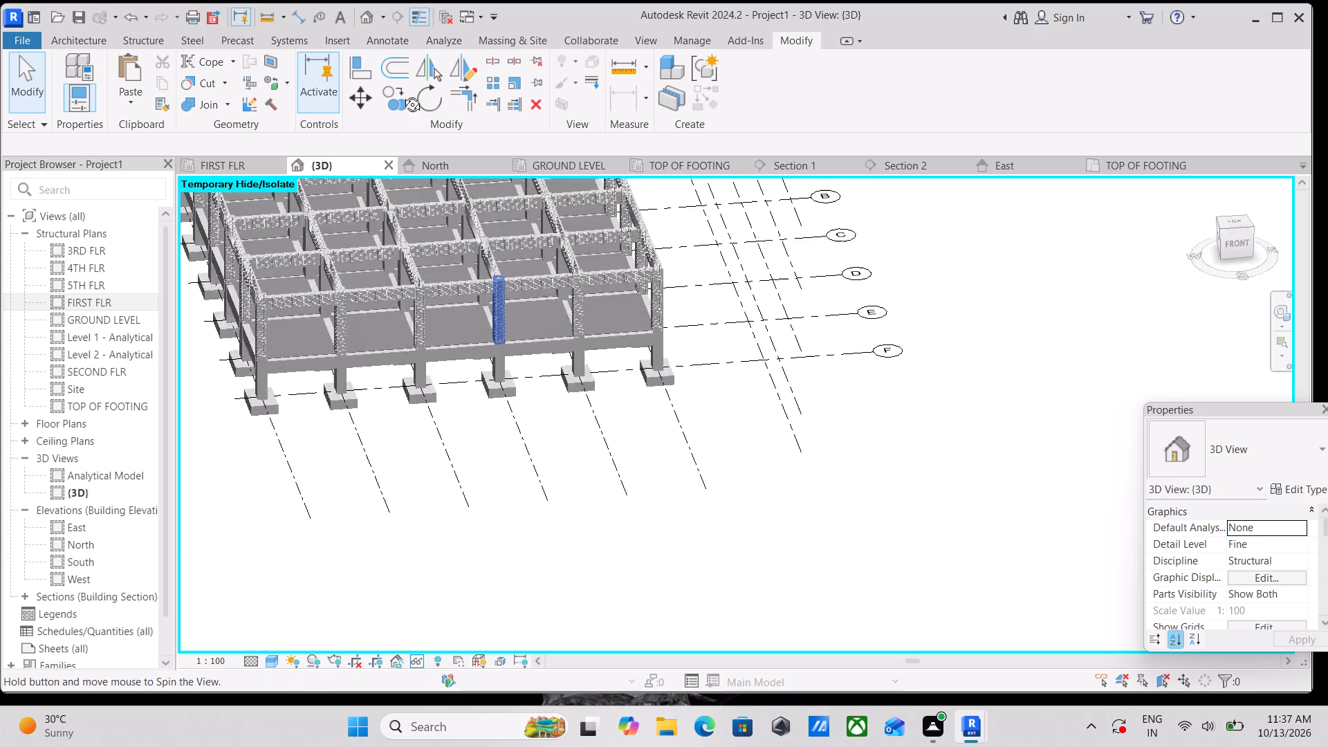
# Examine the frame from several angles, checking the reinforcement of the grid F columns and the beams that meet them.
pyautogui.keyDown('shift'); pyautogui.moveTo(402, 94); pyautogui.dragTo(418, 76, button='middle'); pyautogui.keyUp('shift')
pyautogui.moveTo(399, 324); pyautogui.dragTo(518, 254, button='middle')
pyautogui.scroll(1, 299, 261)
pyautogui.moveTo(299, 261); pyautogui.dragTo(308, 446, button='middle')
pyautogui.scroll(3, 342, 320)
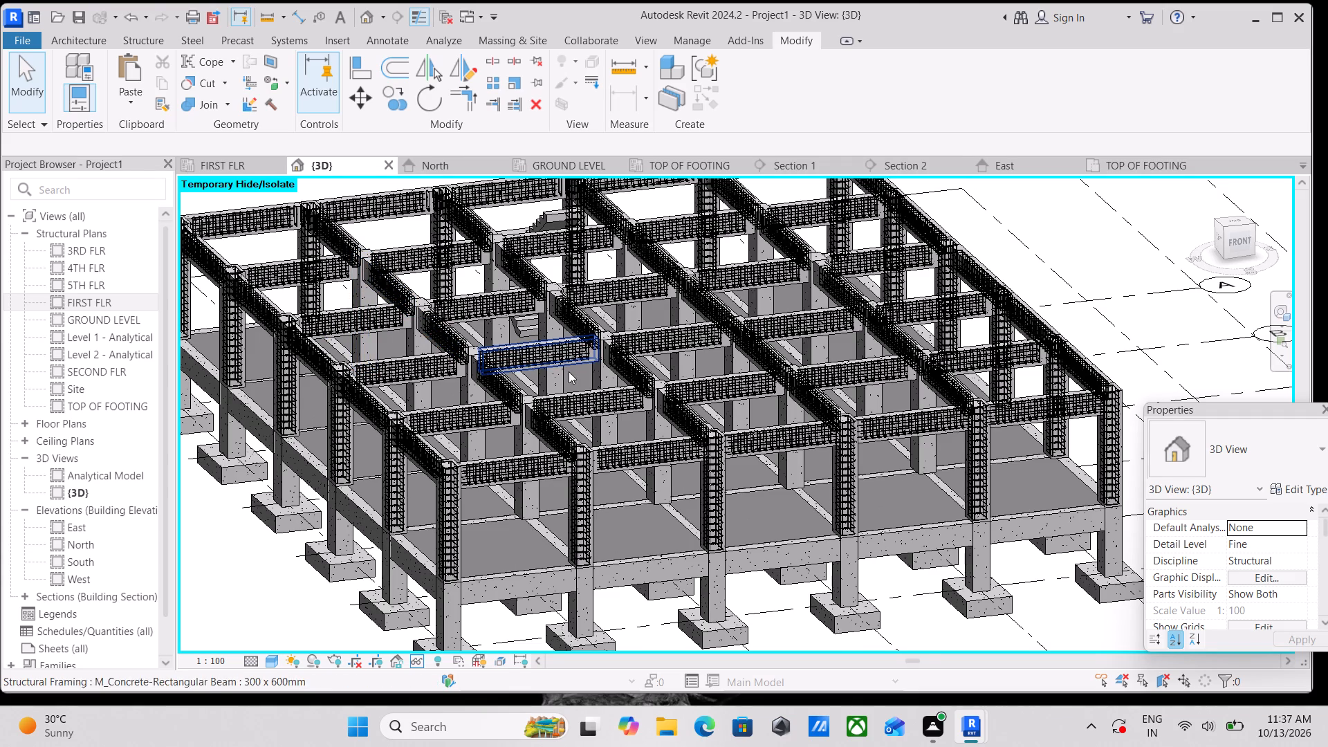
pyautogui.keyDown('shift'); pyautogui.moveTo(587, 378); pyautogui.dragTo(666, 233, button='middle'); pyautogui.keyUp('shift')
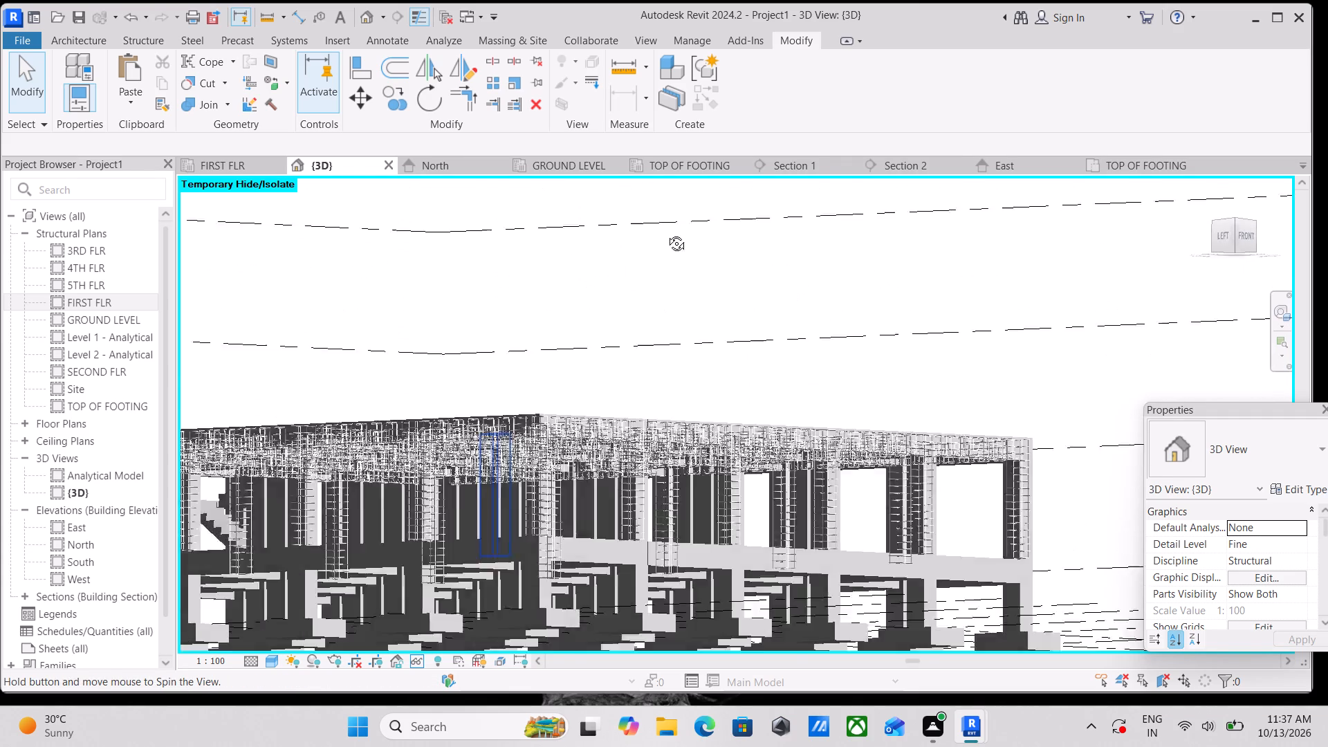
pyautogui.keyDown('shift'); pyautogui.moveTo(666, 233); pyautogui.dragTo(439, 531, button='middle'); pyautogui.keyUp('shift')
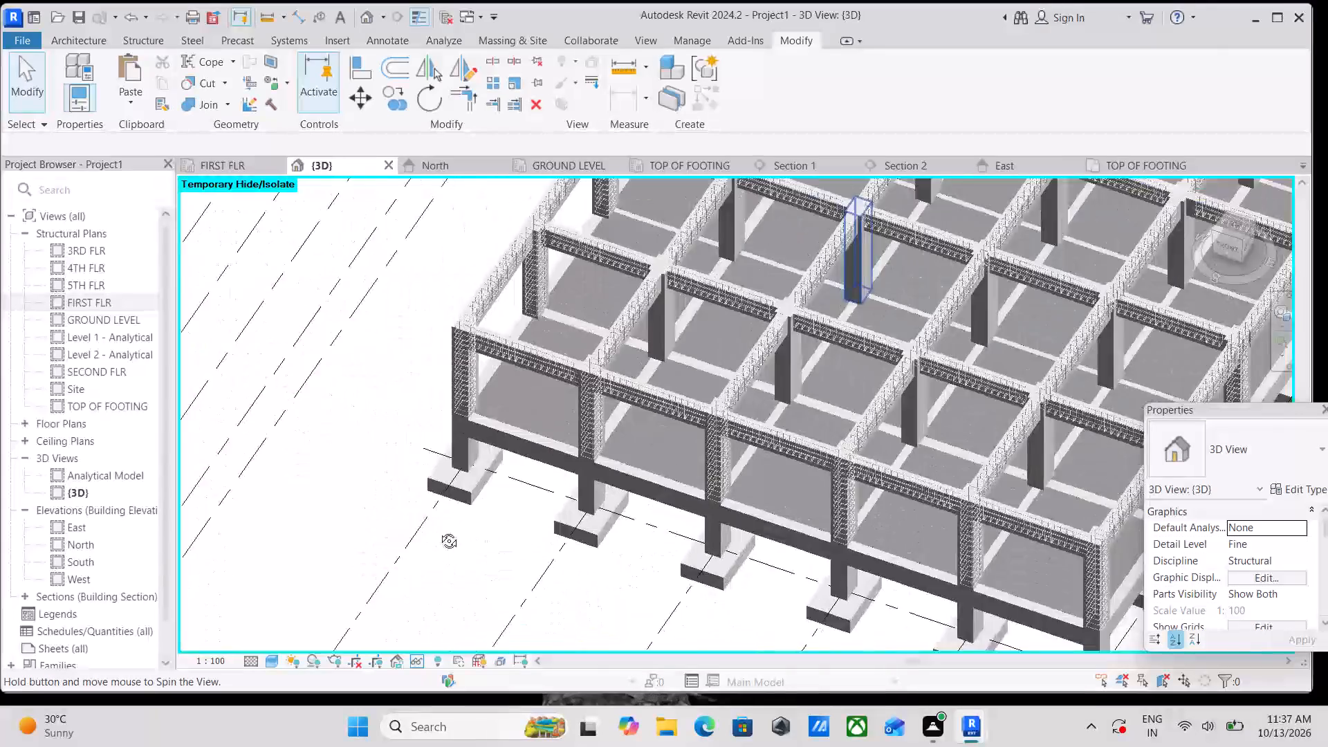
pyautogui.keyDown('shift'); pyautogui.moveTo(439, 531); pyautogui.dragTo(433, 527, button='middle'); pyautogui.keyUp('shift')
pyautogui.scroll(-2, 608, 414)
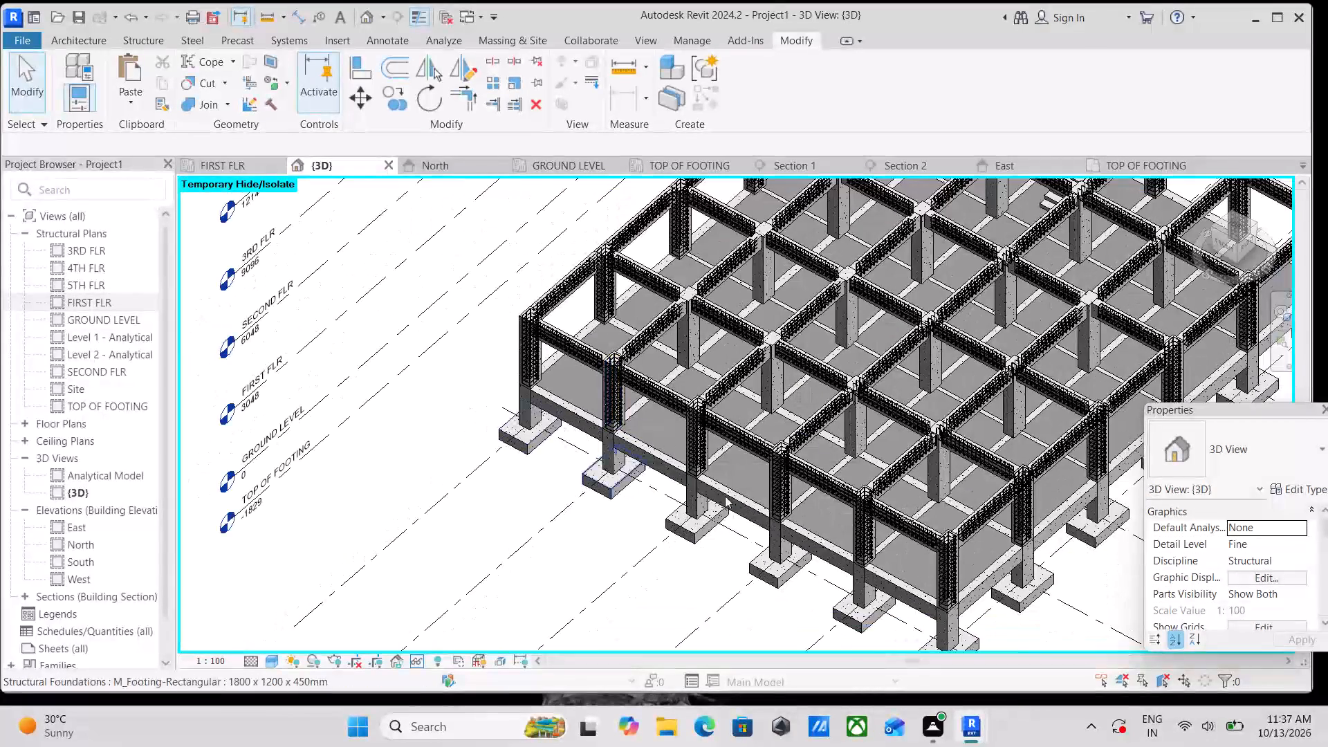
pyautogui.scroll(3, 819, 501)
pyautogui.scroll(2, 766, 532)
pyautogui.scroll(-3, 785, 488)
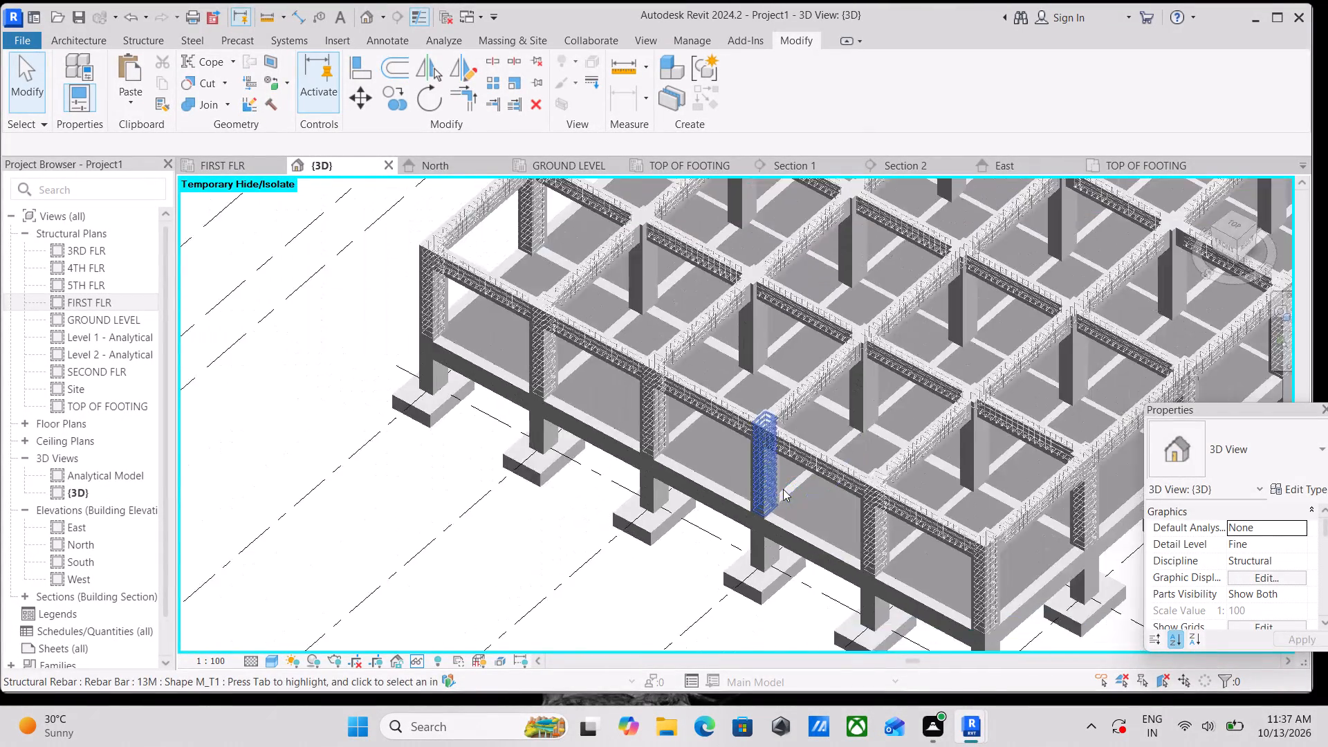
pyautogui.scroll(-2, 783, 489)
pyautogui.moveTo(778, 492); pyautogui.dragTo(572, 514, button='middle')
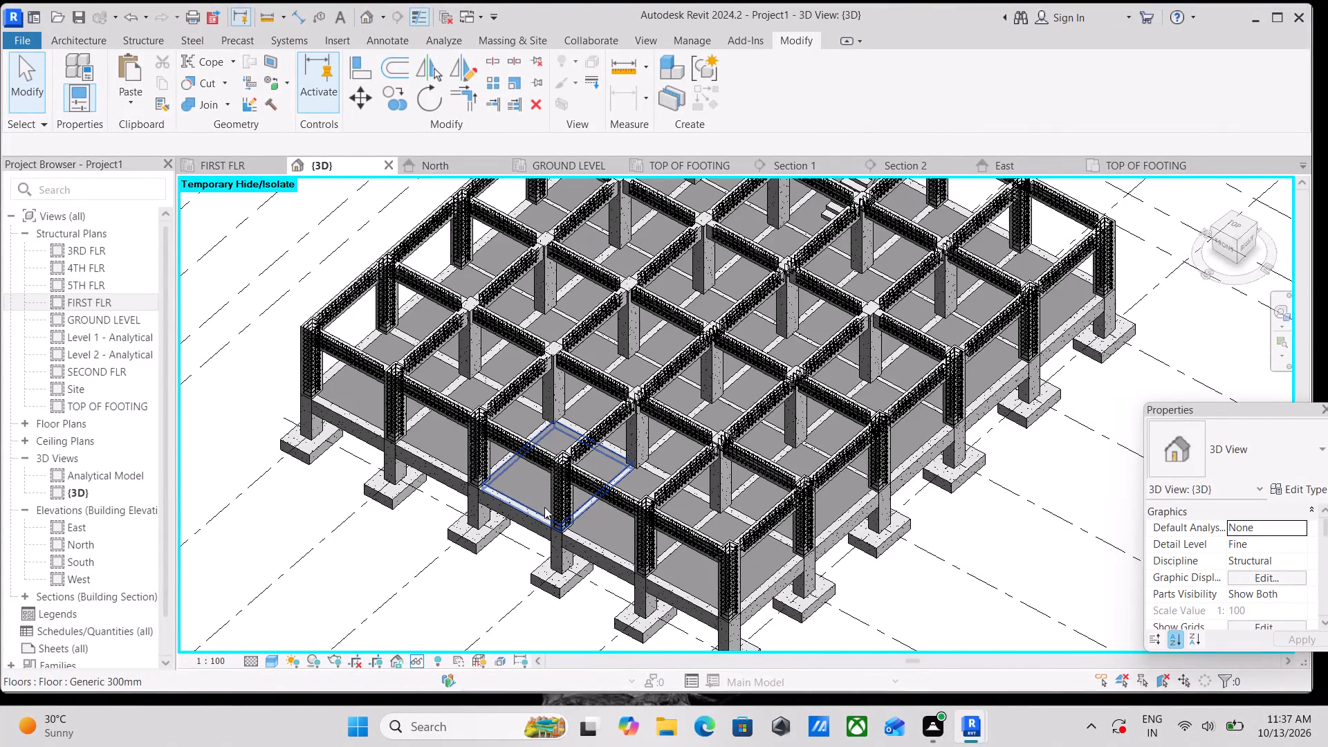
# Stretch the near end of the grid 4 beam's longitudinal bar set on the grid 3 side into column F-4.
pyautogui.scroll(5, 560, 513)
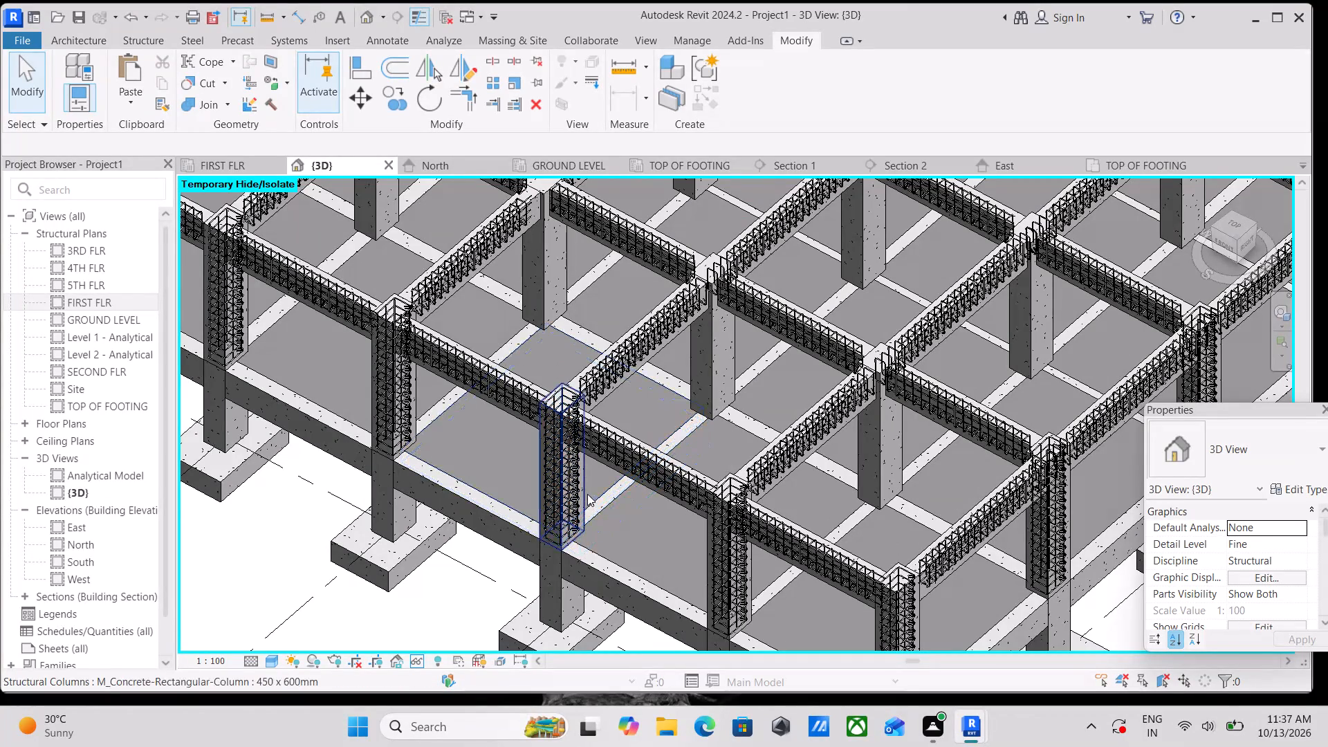
pyautogui.scroll(8, 618, 368)
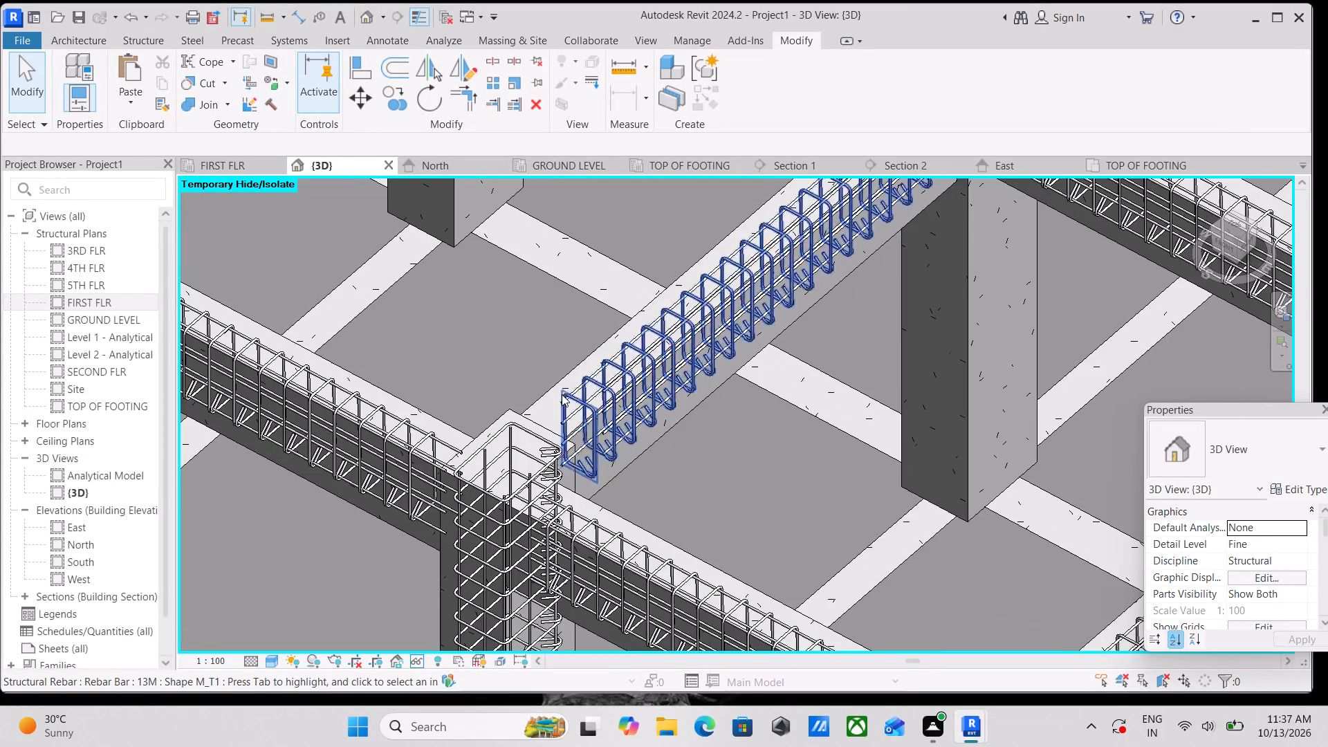
pyautogui.click(562, 401)
pyautogui.scroll(1, 577, 473)
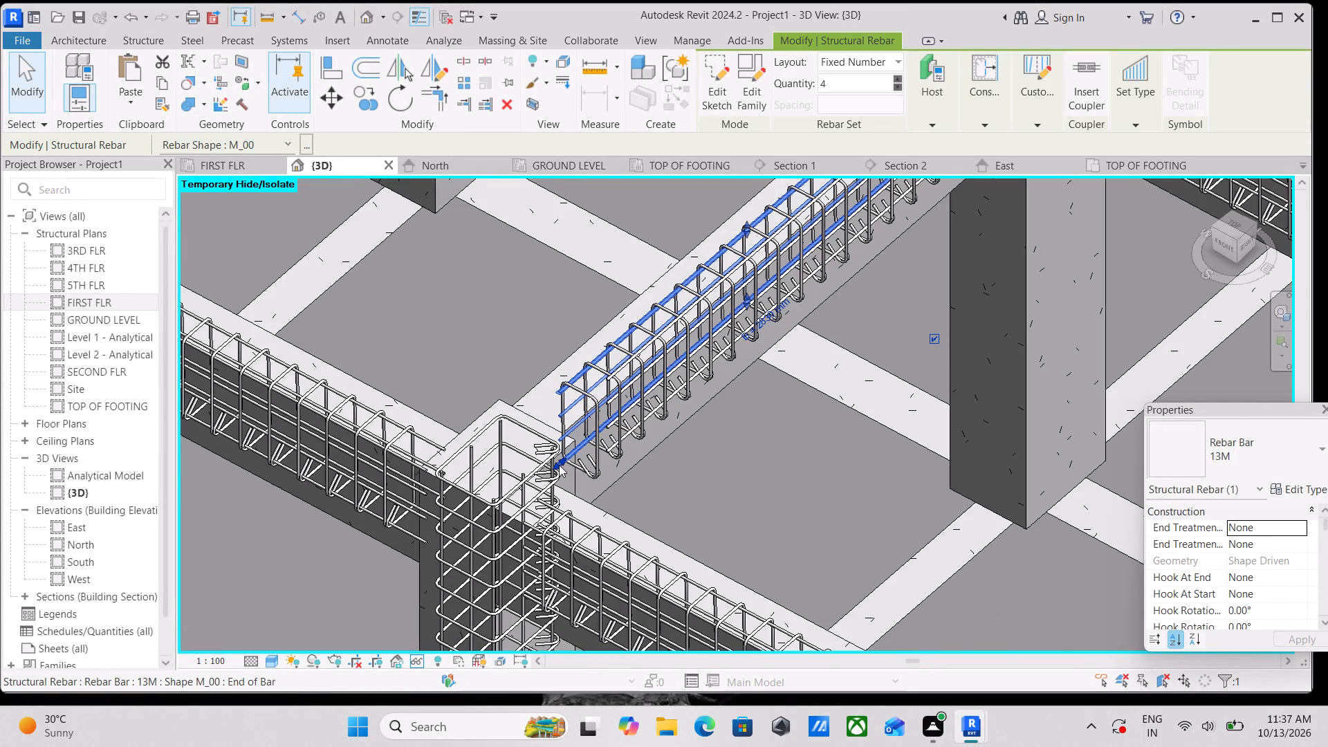
pyautogui.moveTo(559, 465); pyautogui.dragTo(515, 493)
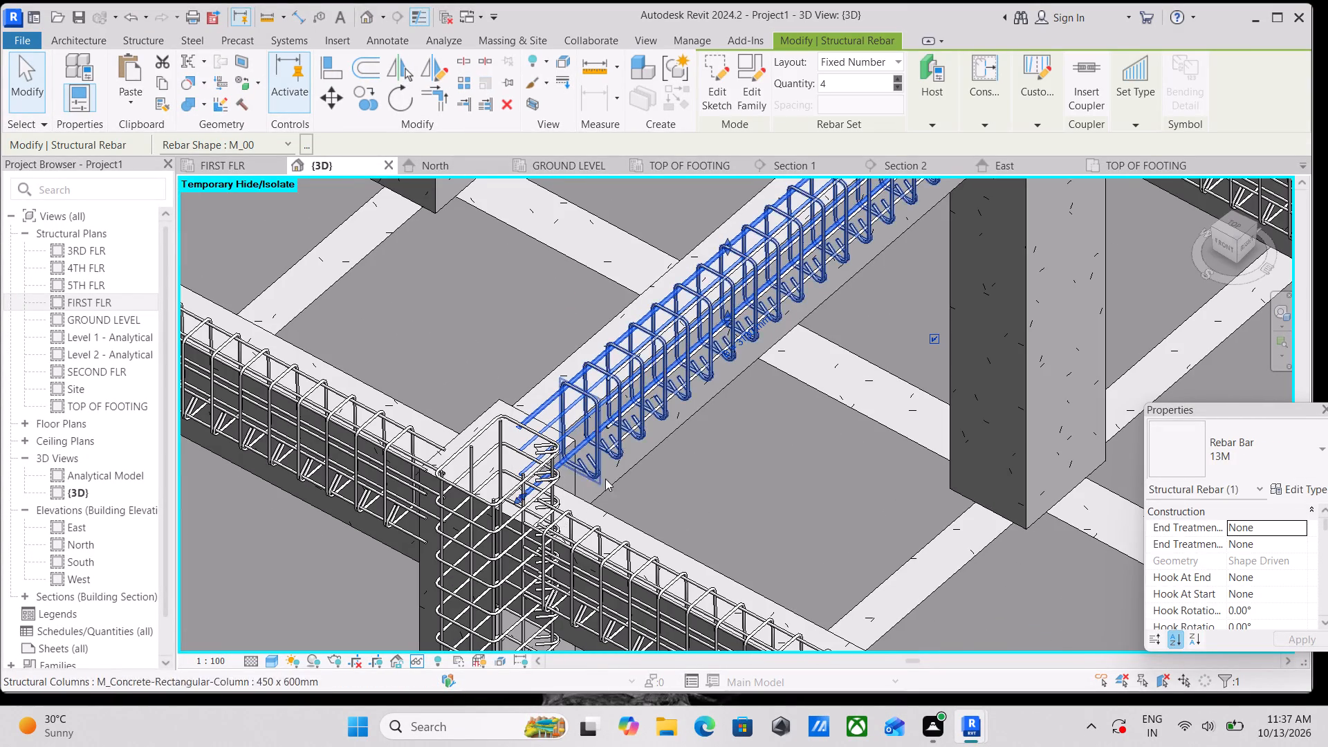
pyautogui.click(616, 441)
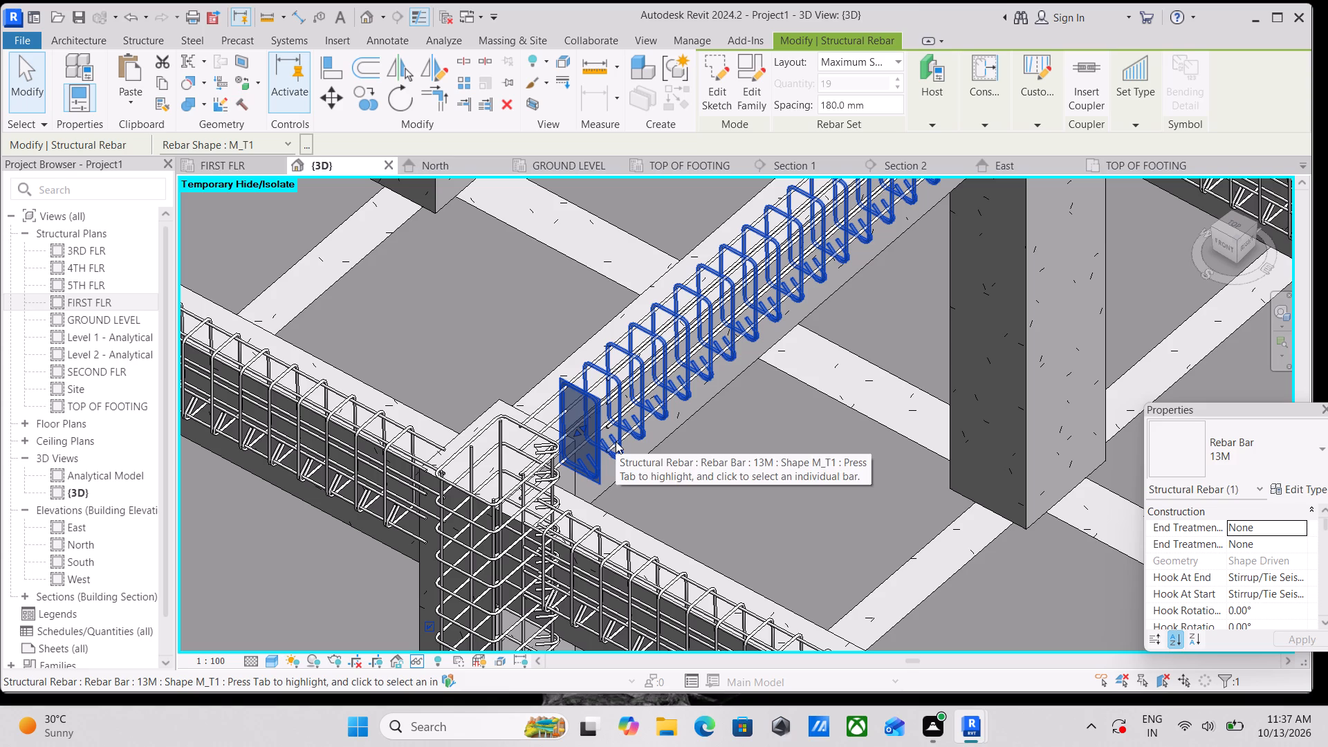
pyautogui.press('Escape')
# Stretch the near end of the same beam's longitudinal bar set on the grid 5 side into column F-4.
pyautogui.click(609, 446)
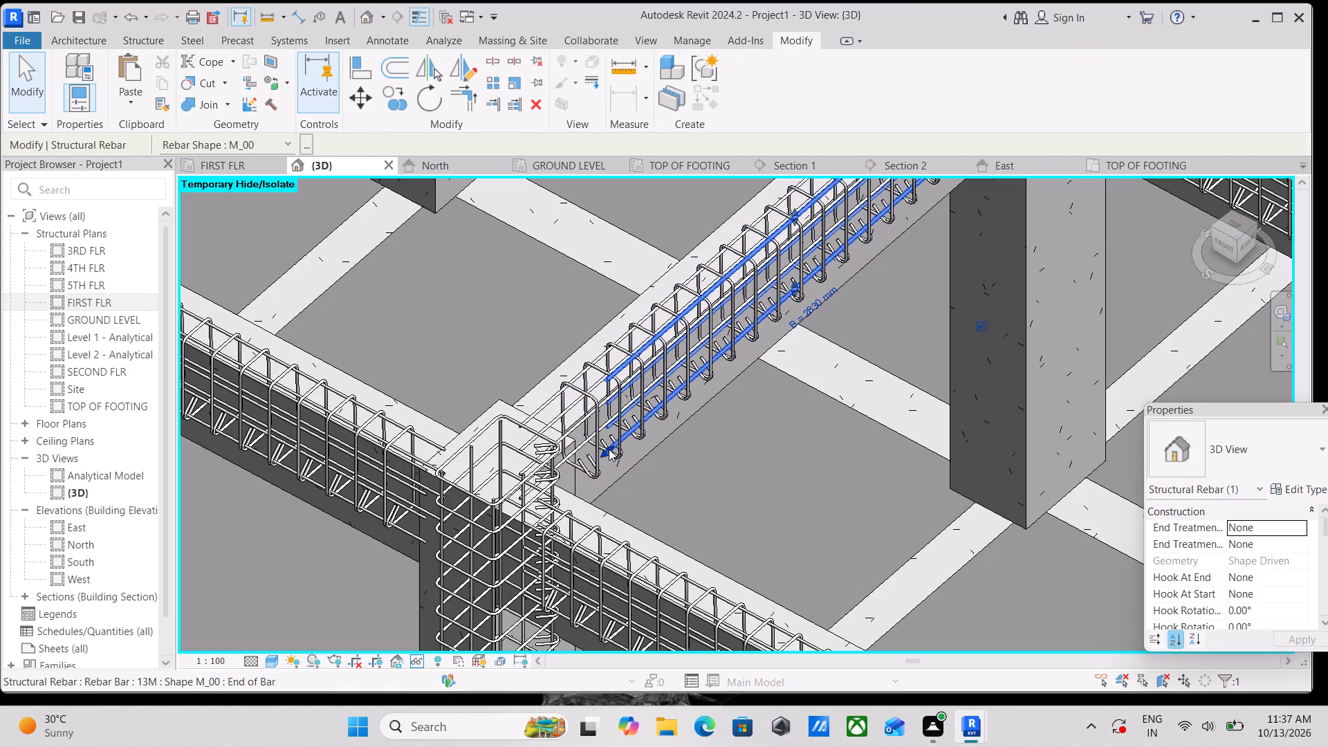
pyautogui.moveTo(605, 453); pyautogui.dragTo(546, 499)
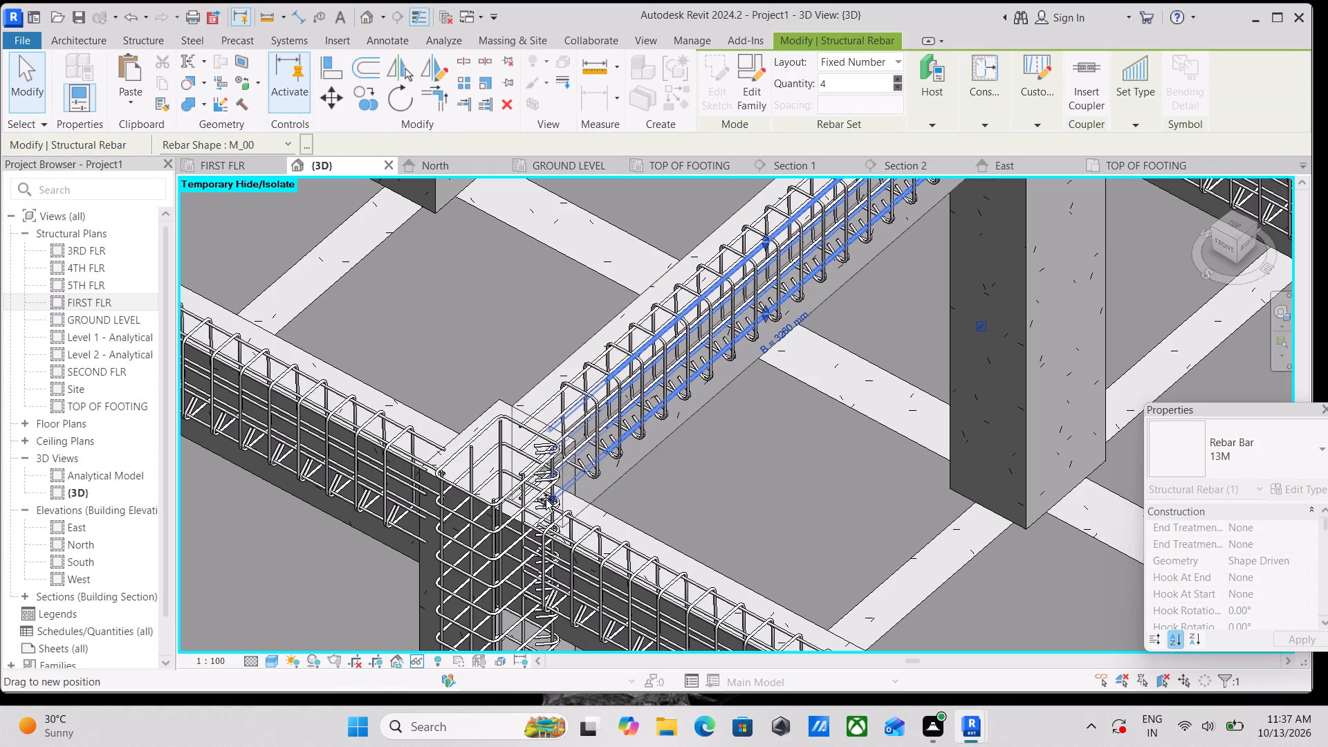
pyautogui.moveTo(546, 499); pyautogui.dragTo(542, 502)
pyautogui.press('Escape')
# Stretch the far end of the beam's grid 5 side longitudinal bar set toward interior column E-4.
pyautogui.scroll(-4, 542, 502)
pyautogui.scroll(-2, 692, 458)
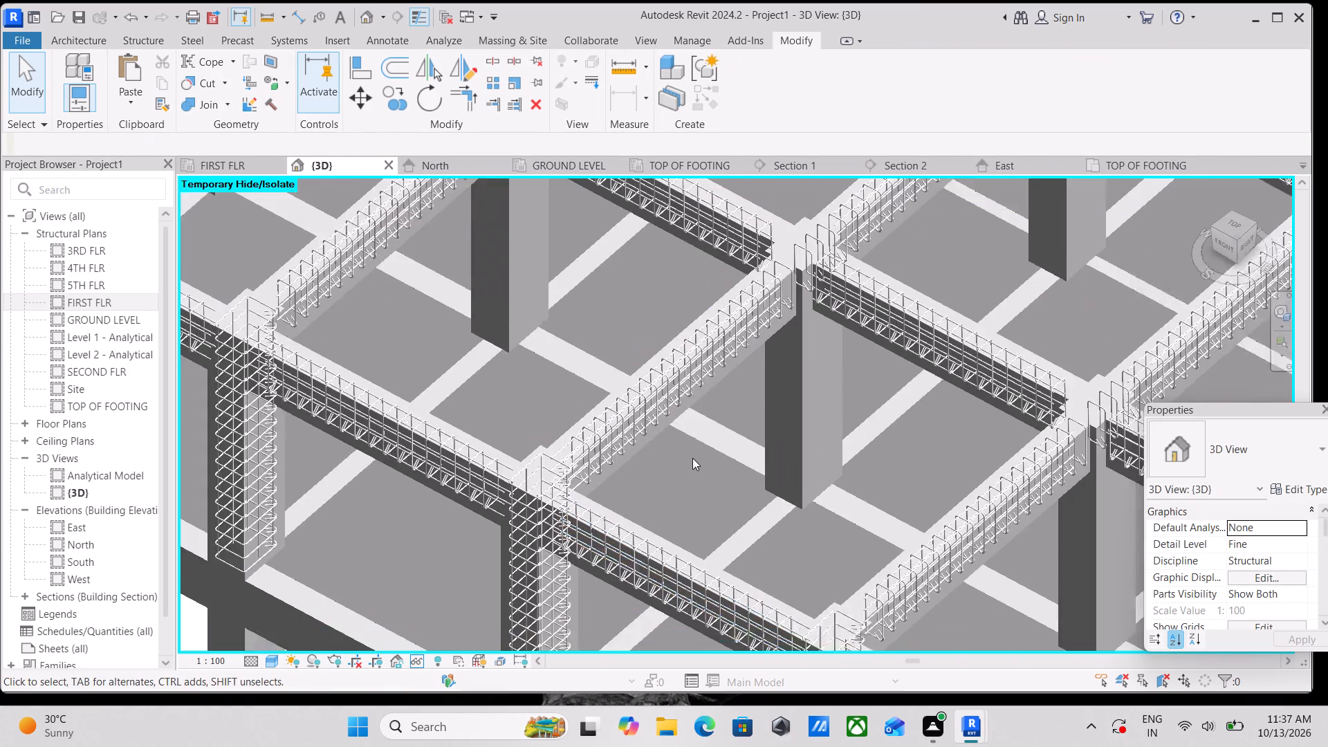
pyautogui.moveTo(692, 458); pyautogui.dragTo(565, 506, button='middle')
pyautogui.scroll(7, 728, 346)
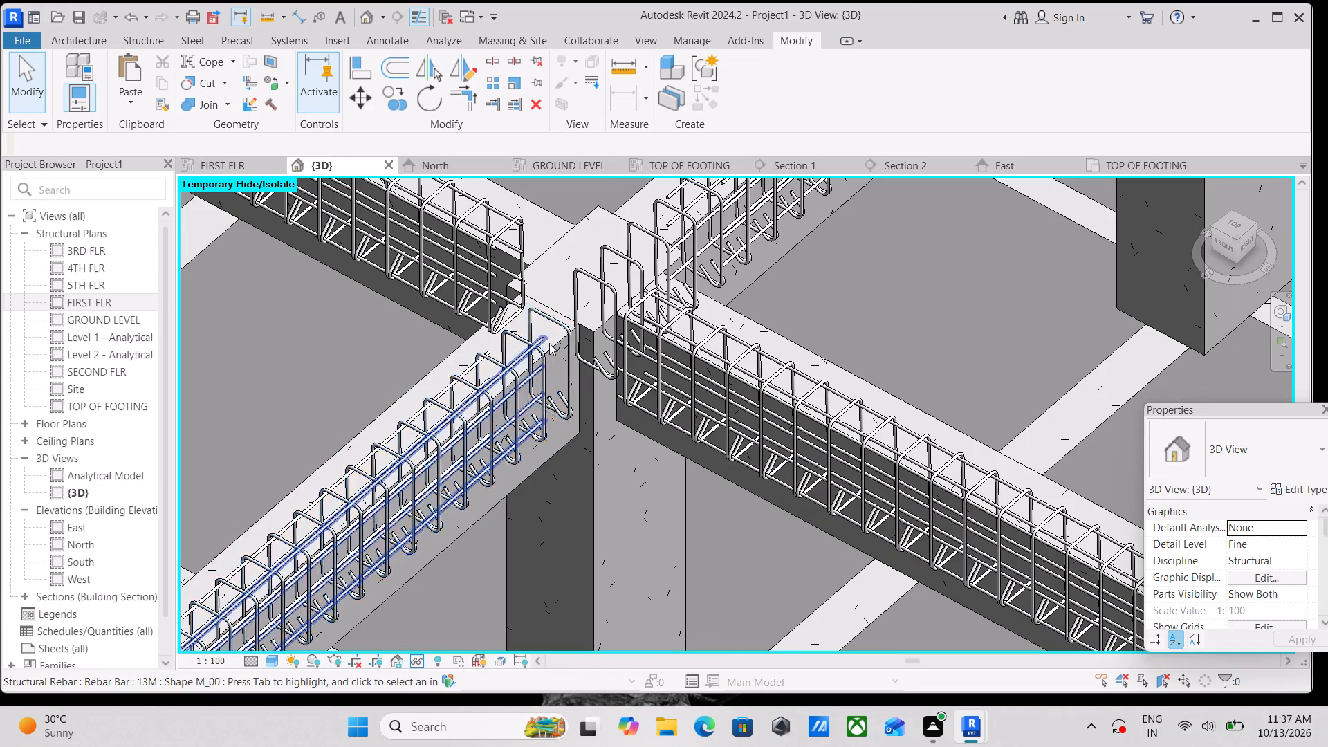
pyautogui.click(549, 343)
pyautogui.scroll(3, 549, 343)
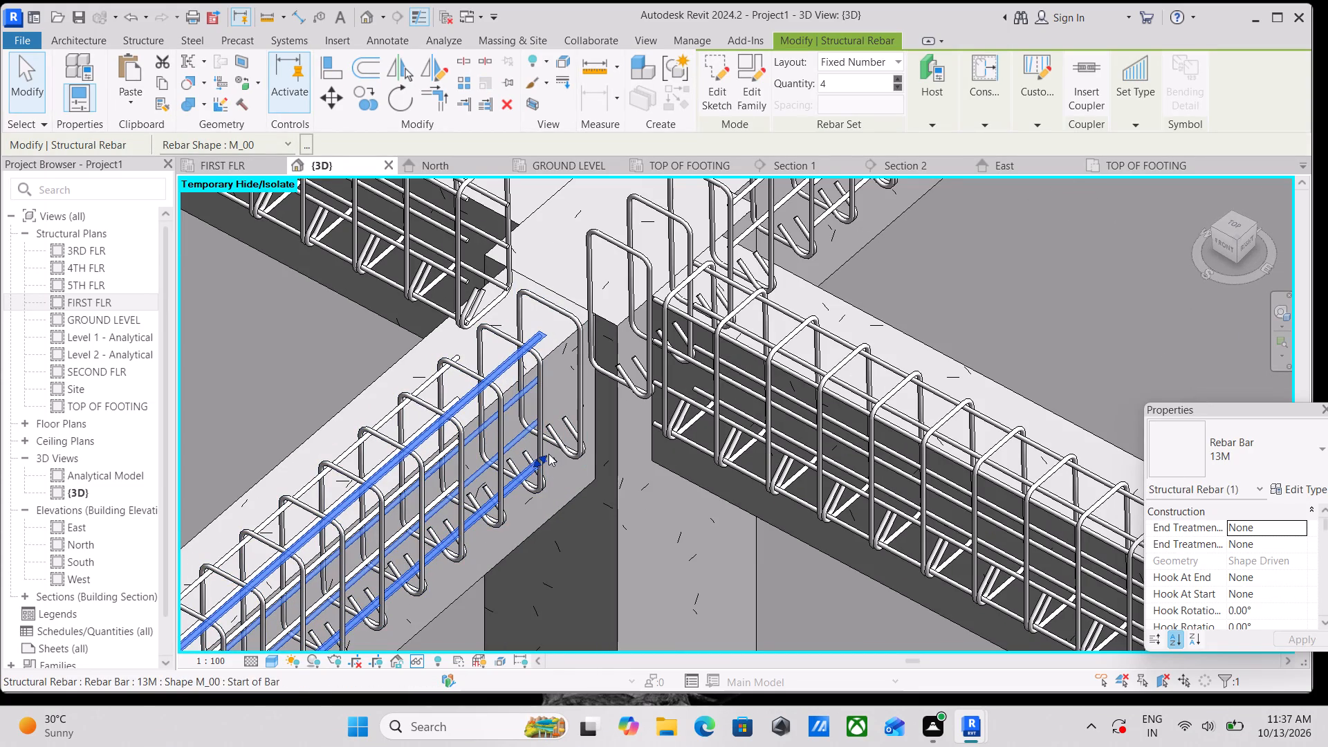
pyautogui.moveTo(545, 453); pyautogui.dragTo(566, 434)
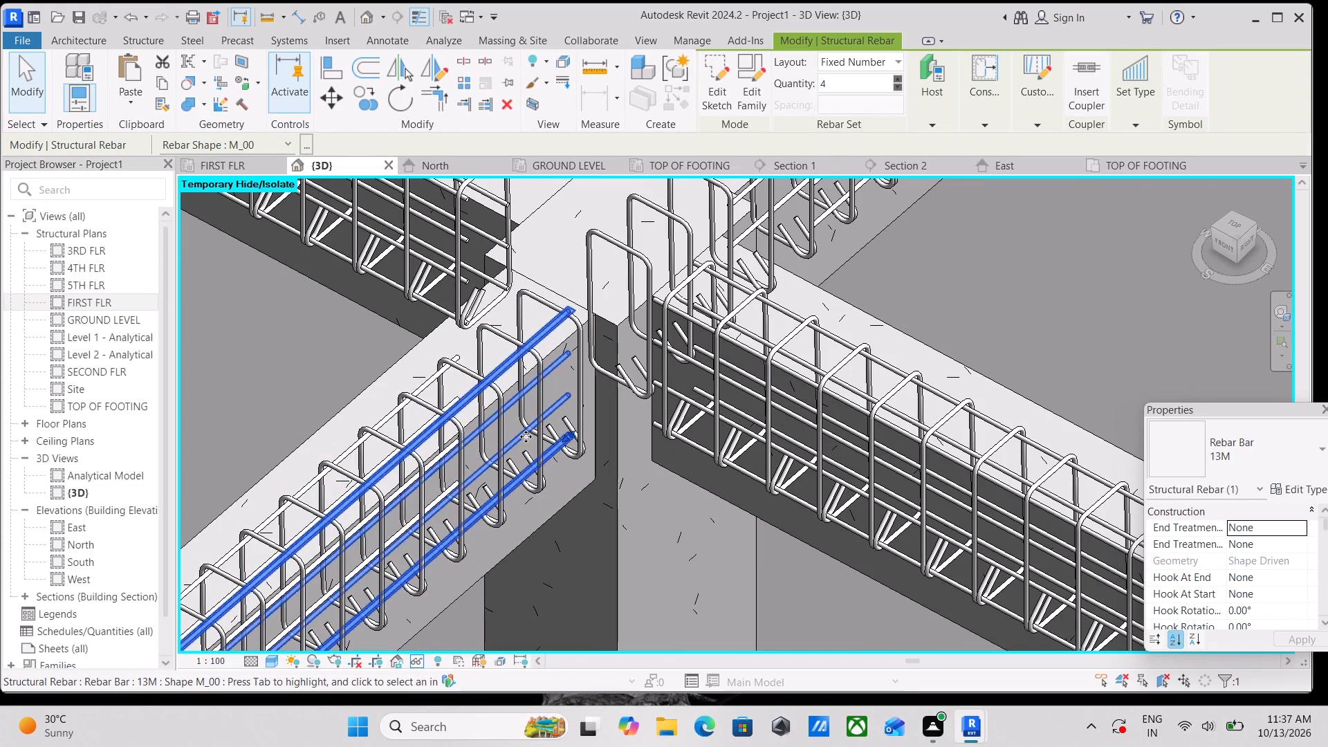
# Stretch the far end of the beam's grid 3 side longitudinal bar set toward interior column E-4.
pyautogui.scroll(-3, 517, 432)
pyautogui.click(465, 396)
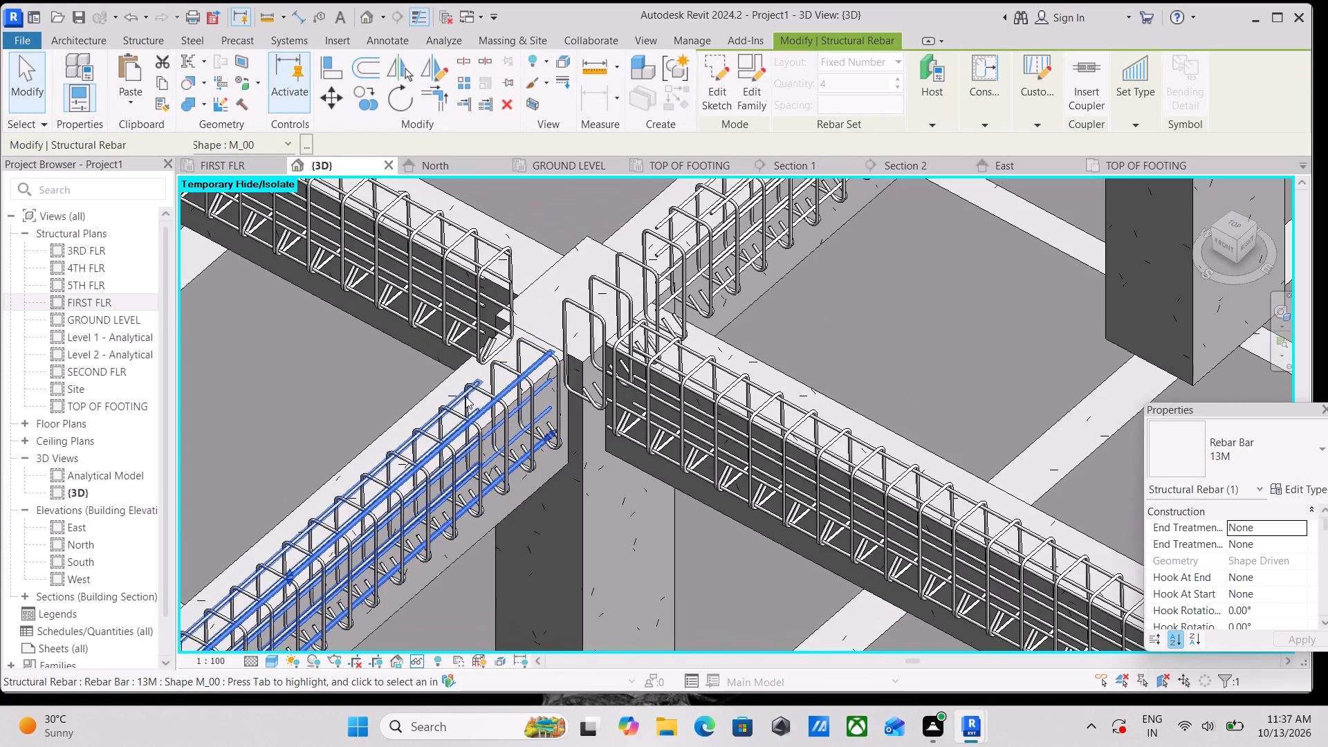
pyautogui.scroll(2, 471, 389)
pyautogui.moveTo(482, 484); pyautogui.dragTo(482, 483)
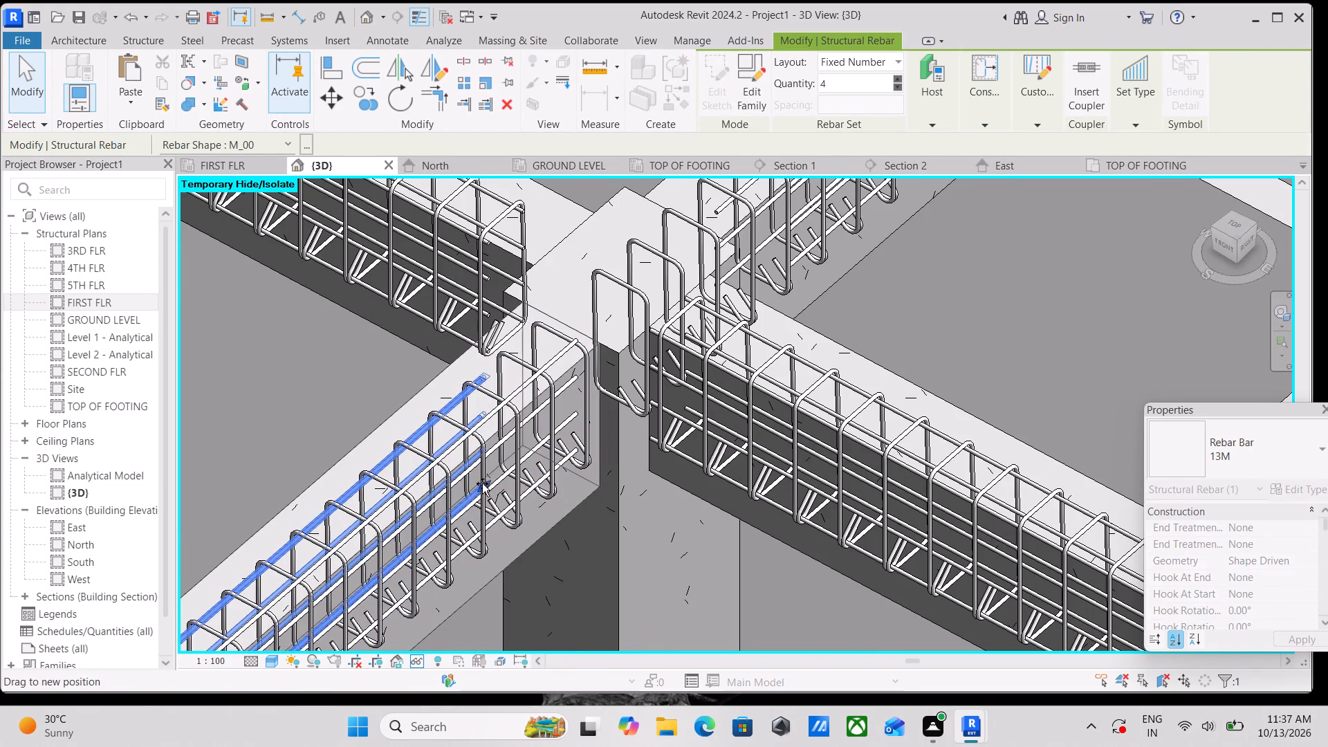
pyautogui.moveTo(482, 483); pyautogui.dragTo(538, 448)
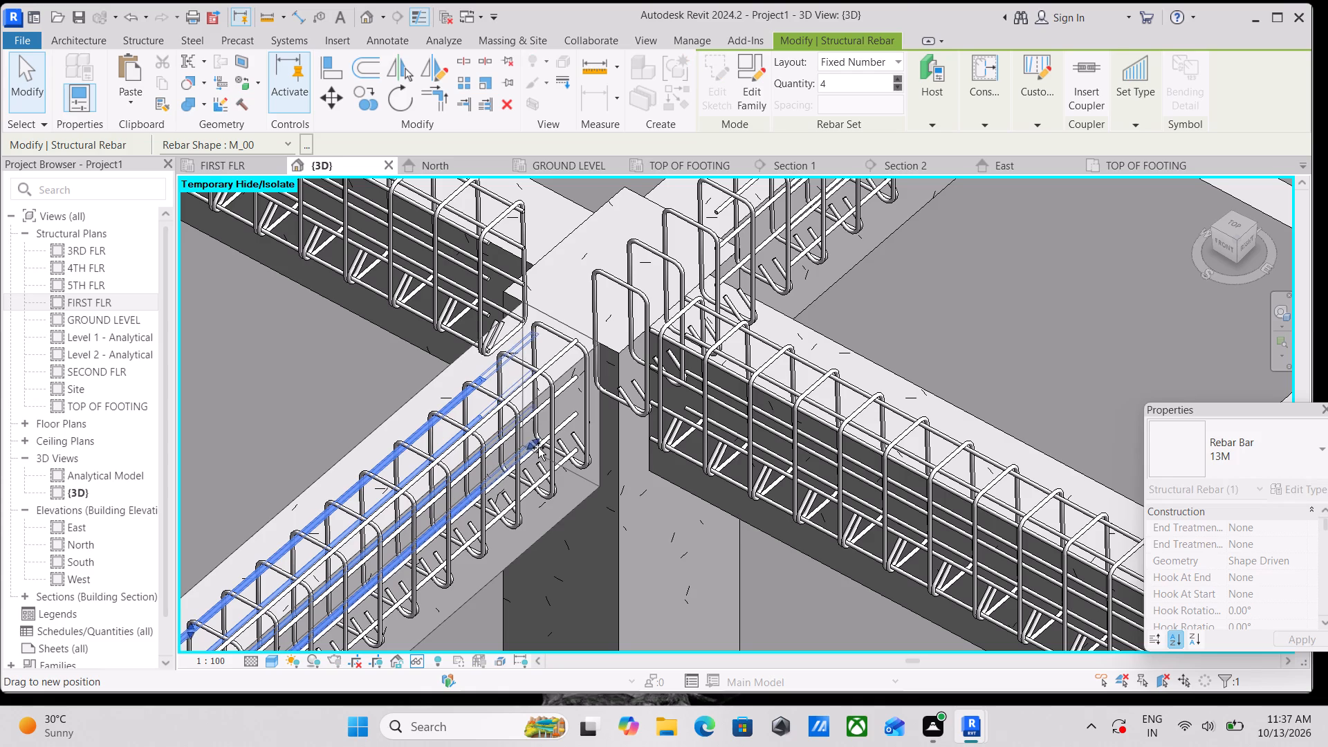
pyautogui.moveTo(538, 448); pyautogui.dragTo(553, 428)
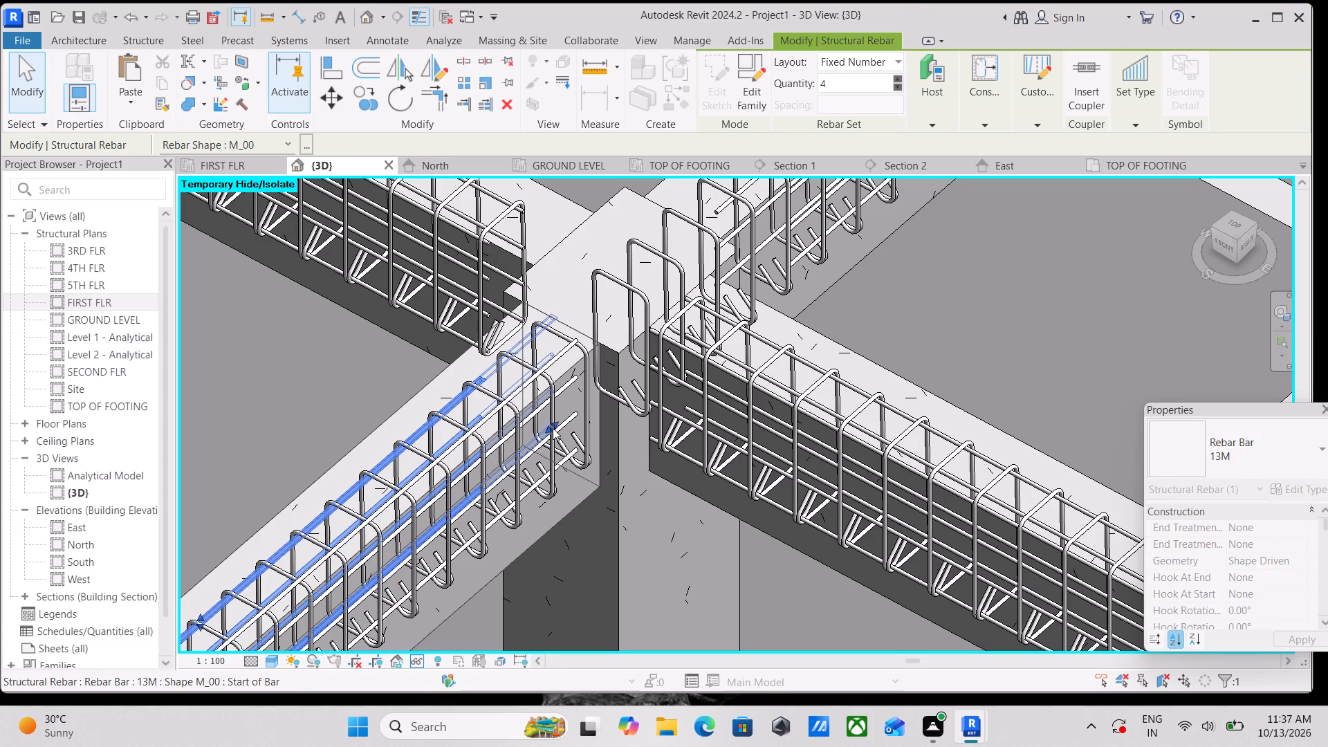
# Extend the far end of the grid 5 side bar set a little further, up to the face of column E-4.
pyautogui.click(564, 456)
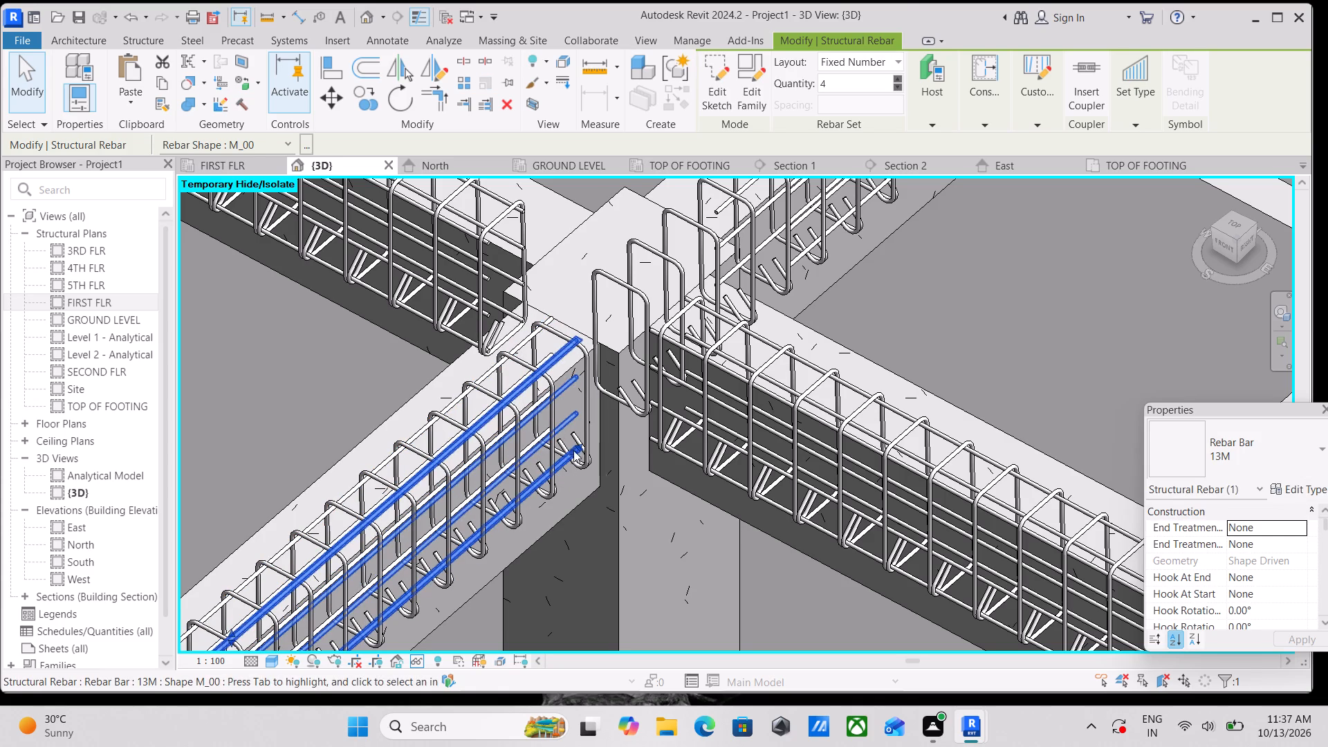
pyautogui.moveTo(577, 448); pyautogui.dragTo(589, 434)
pyautogui.scroll(-3, 589, 434)
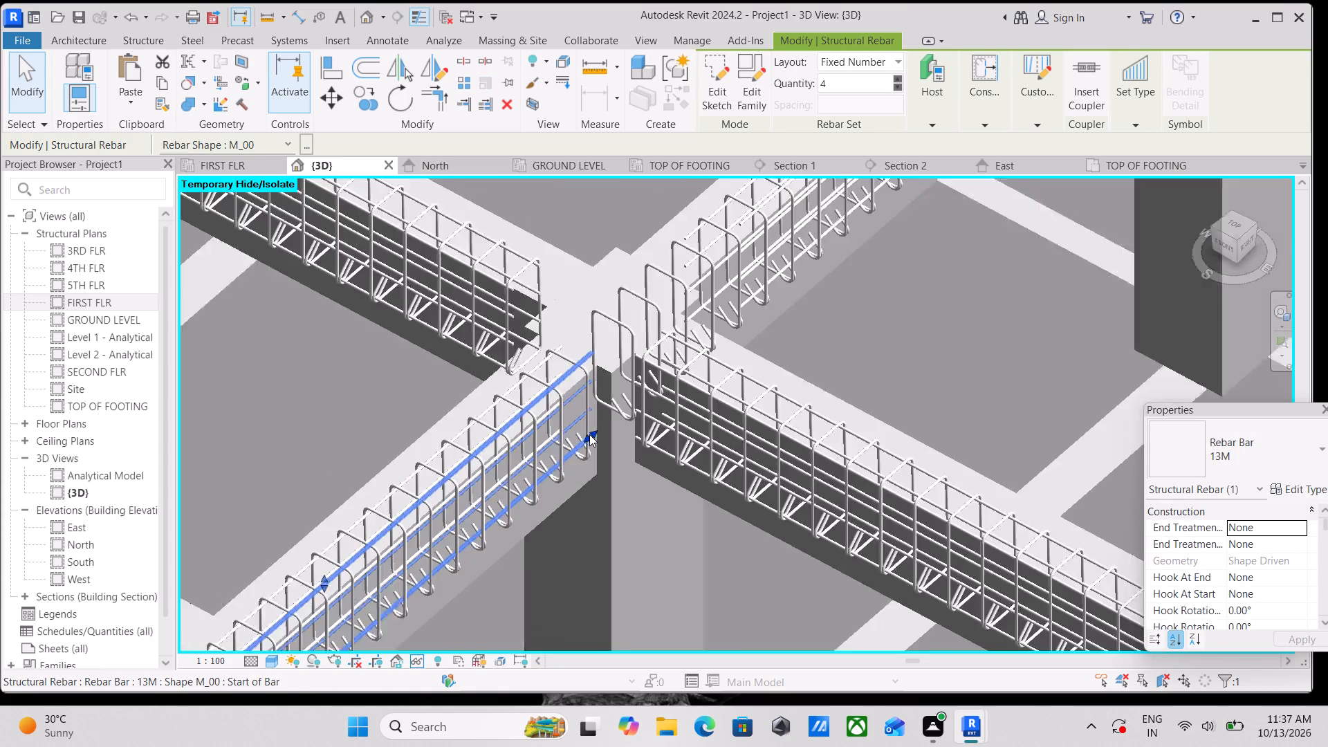
pyautogui.scroll(-7, 582, 439)
pyautogui.press('Escape')
# Propagate column F-4's rebar, aligned by host, to the interior grid 4 columns E-4, D-4, C-4 and B-4.
pyautogui.scroll(-8, 590, 435)
pyautogui.moveTo(591, 441); pyautogui.dragTo(665, 351, button='middle')
pyautogui.scroll(9, 598, 436)
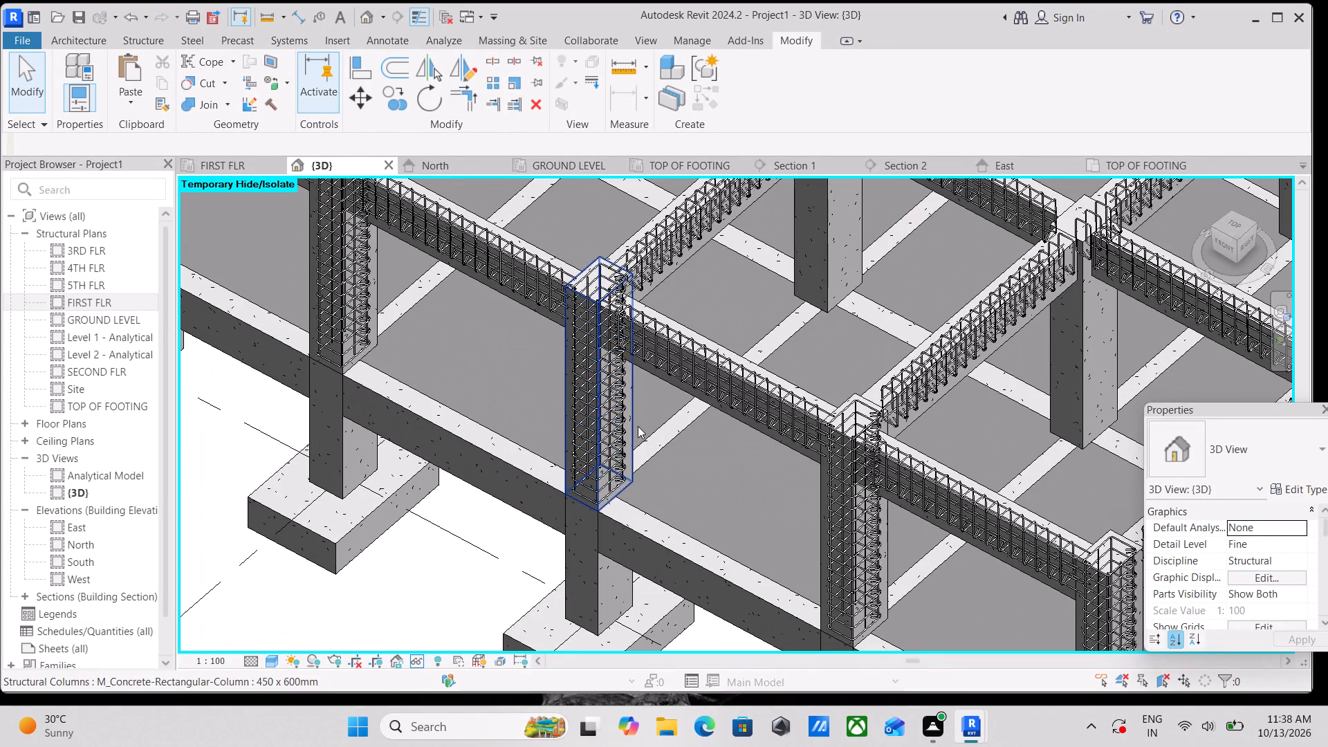
pyautogui.click(638, 426)
pyautogui.click(935, 67)
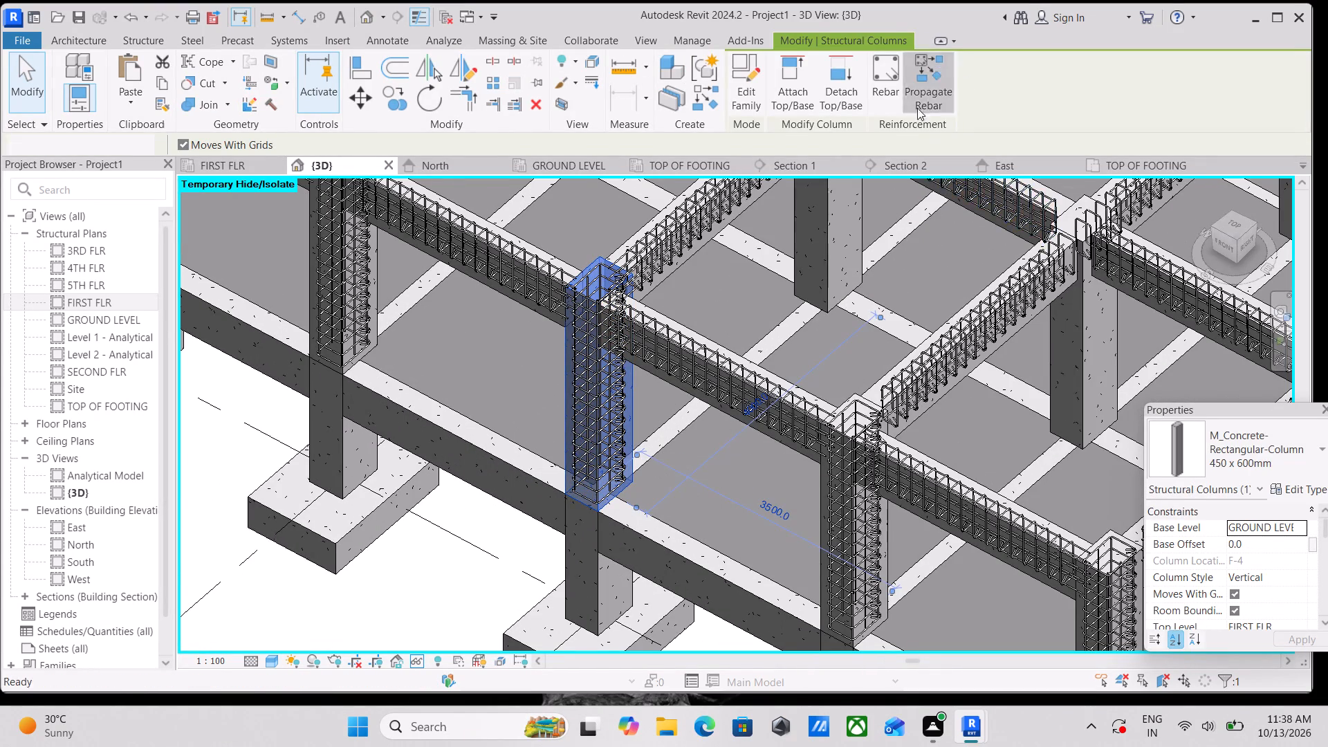
pyautogui.click(824, 250)
pyautogui.scroll(-6, 824, 250)
pyautogui.moveTo(824, 250); pyautogui.dragTo(812, 313, button='middle')
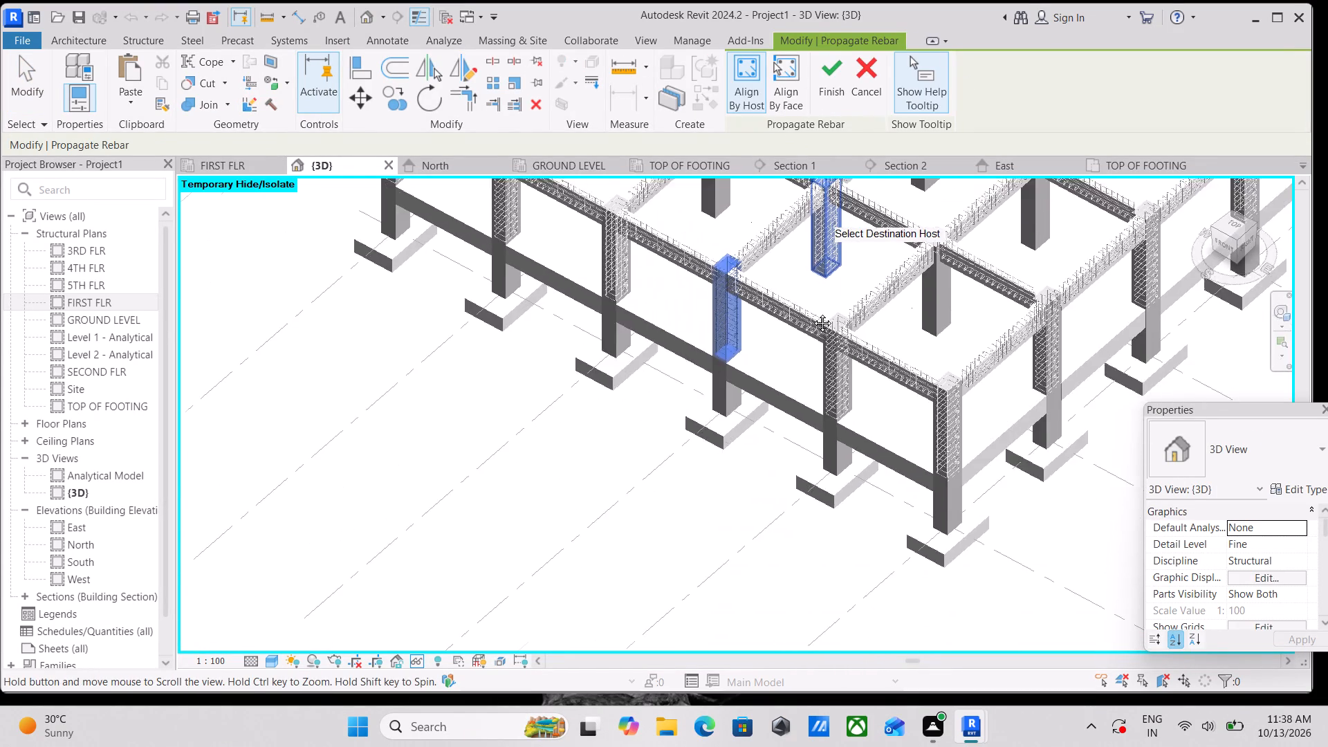
pyautogui.moveTo(812, 313); pyautogui.dragTo(754, 493, button='middle')
pyautogui.click(849, 387)
pyautogui.click(946, 301)
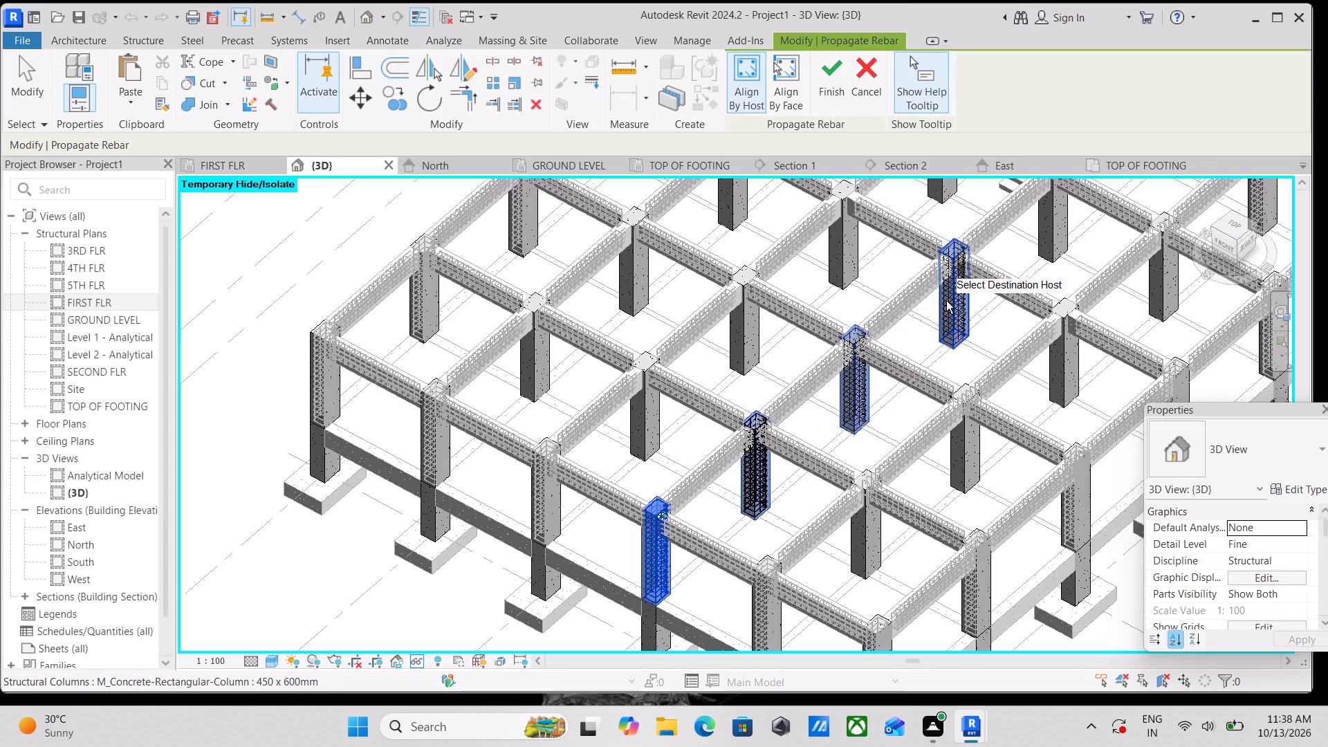
pyautogui.moveTo(946, 301); pyautogui.dragTo(768, 451, button='middle')
pyautogui.click(883, 371)
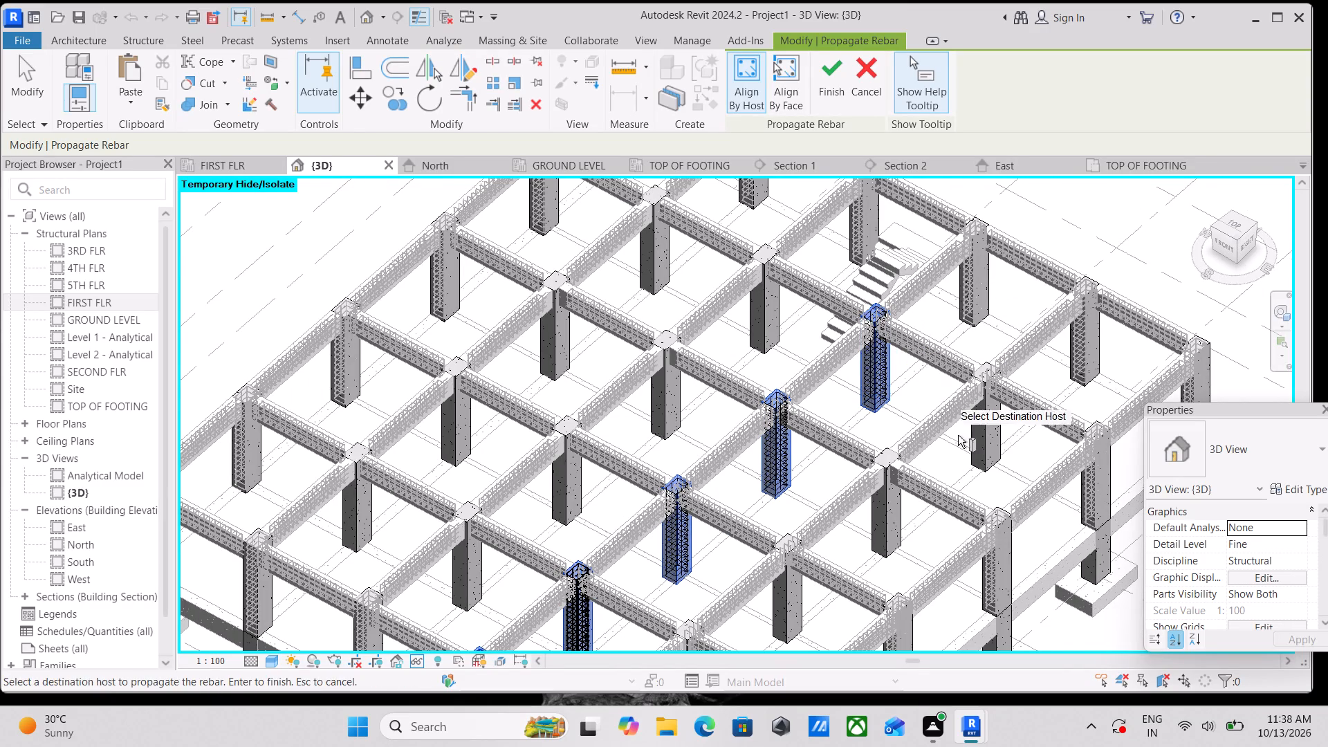
# Add interior columns B-5, C-5, B-3, C-3, C-2 and B-2 as destination hosts for the propagated rebar.
pyautogui.click(984, 442)
pyautogui.click(893, 517)
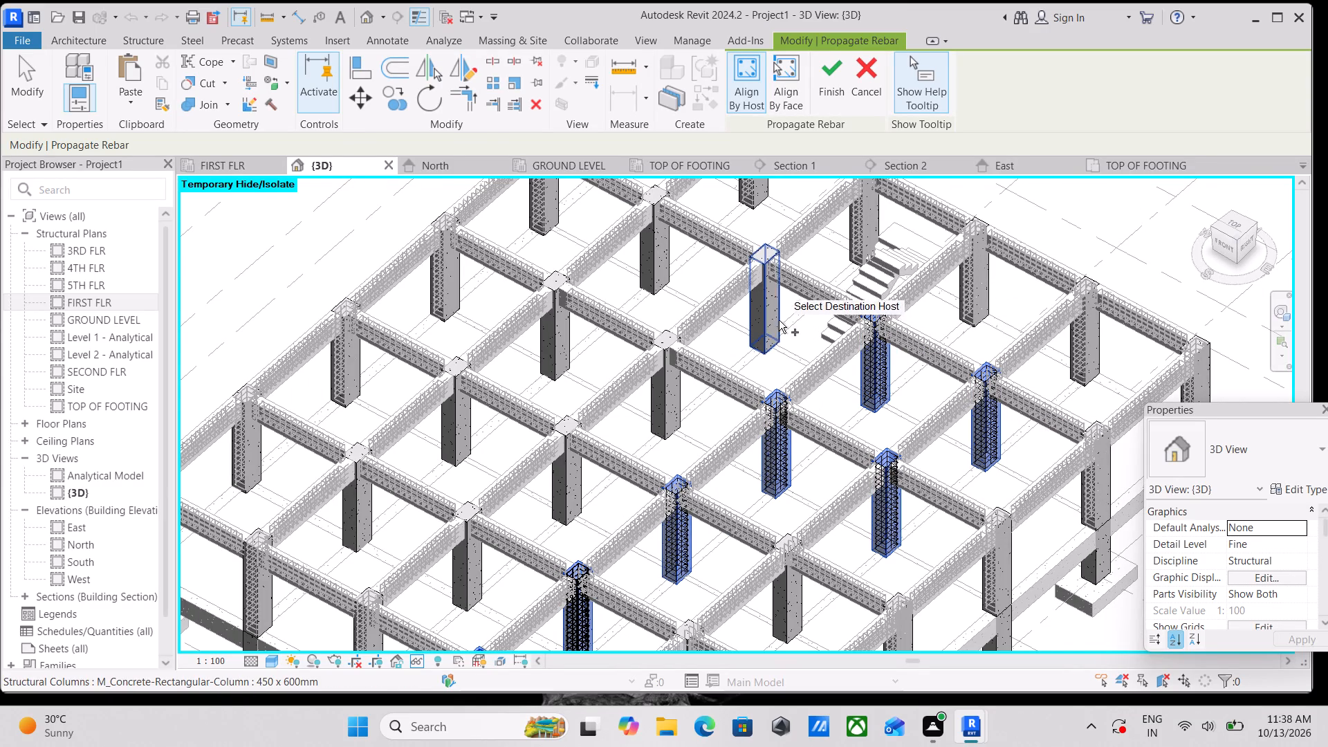
pyautogui.click(768, 317)
pyautogui.click(667, 380)
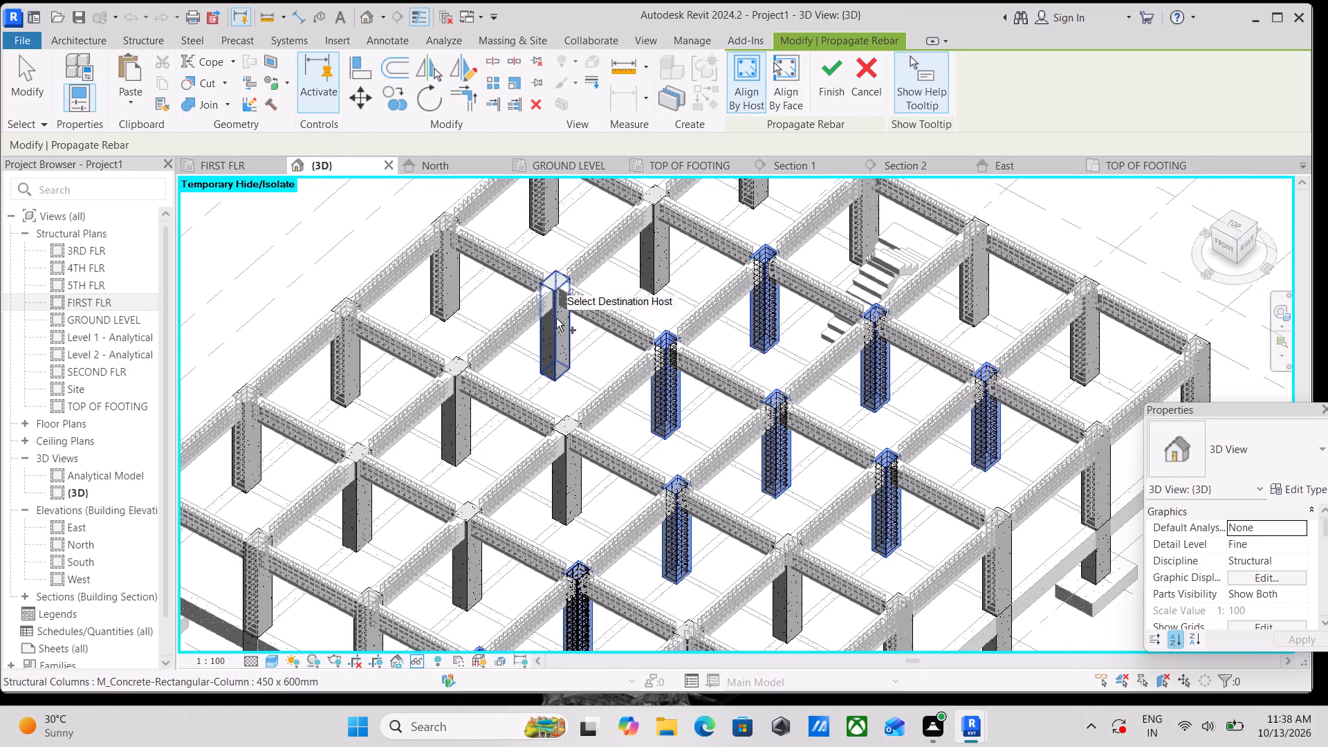
pyautogui.click(556, 318)
pyautogui.click(644, 256)
# Add interior columns D-2, D-3, E-3, E-2, E-5 and D-5 as destination hosts and finish propagating the rebar.
pyautogui.moveTo(663, 270); pyautogui.dragTo(670, 424, button='middle')
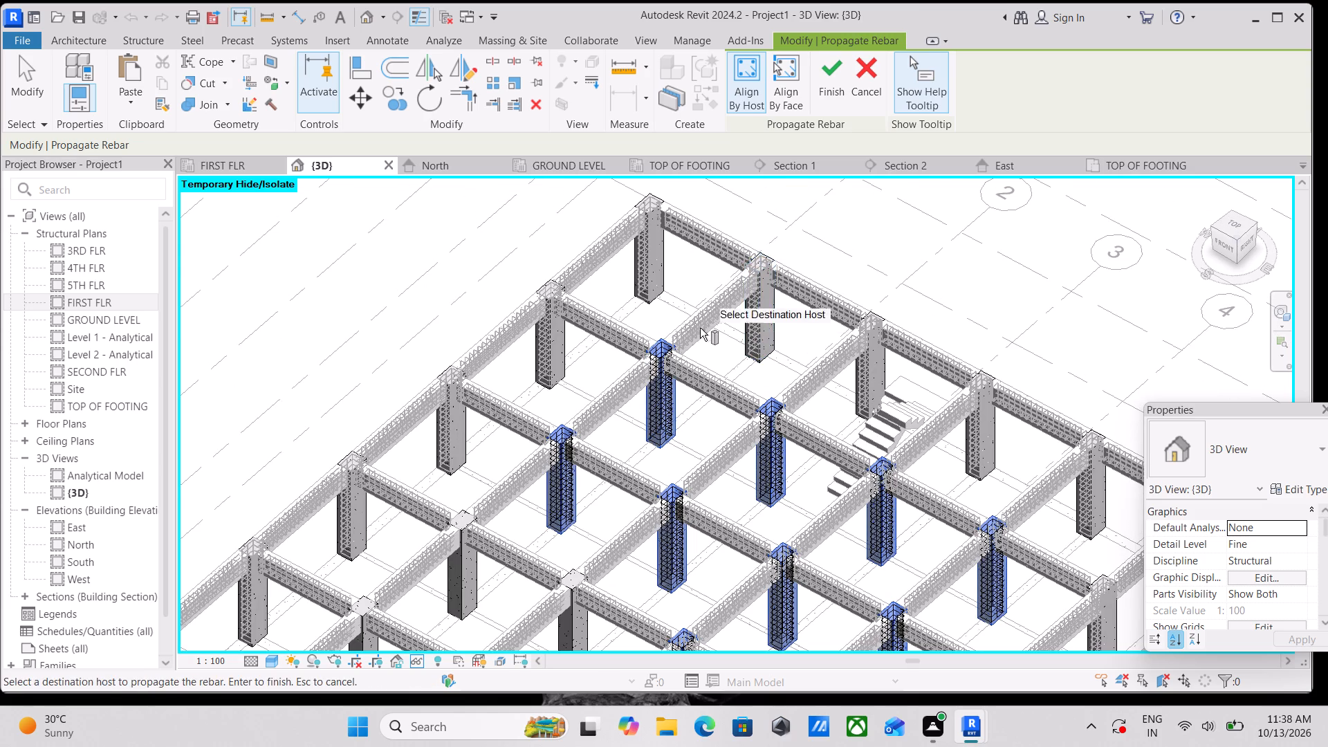
pyautogui.scroll(-1, 576, 346)
pyautogui.moveTo(576, 346); pyautogui.dragTo(669, 85, button='middle')
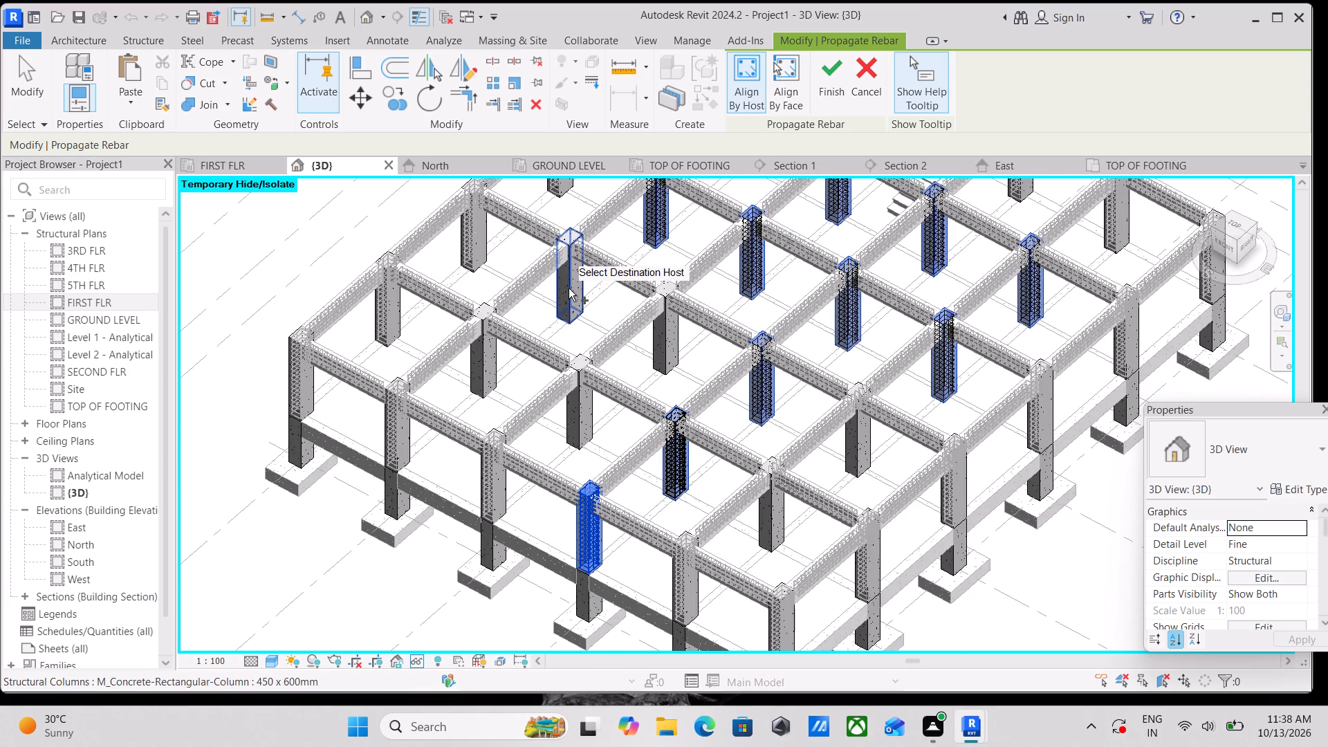
pyautogui.click(569, 288)
pyautogui.click(667, 347)
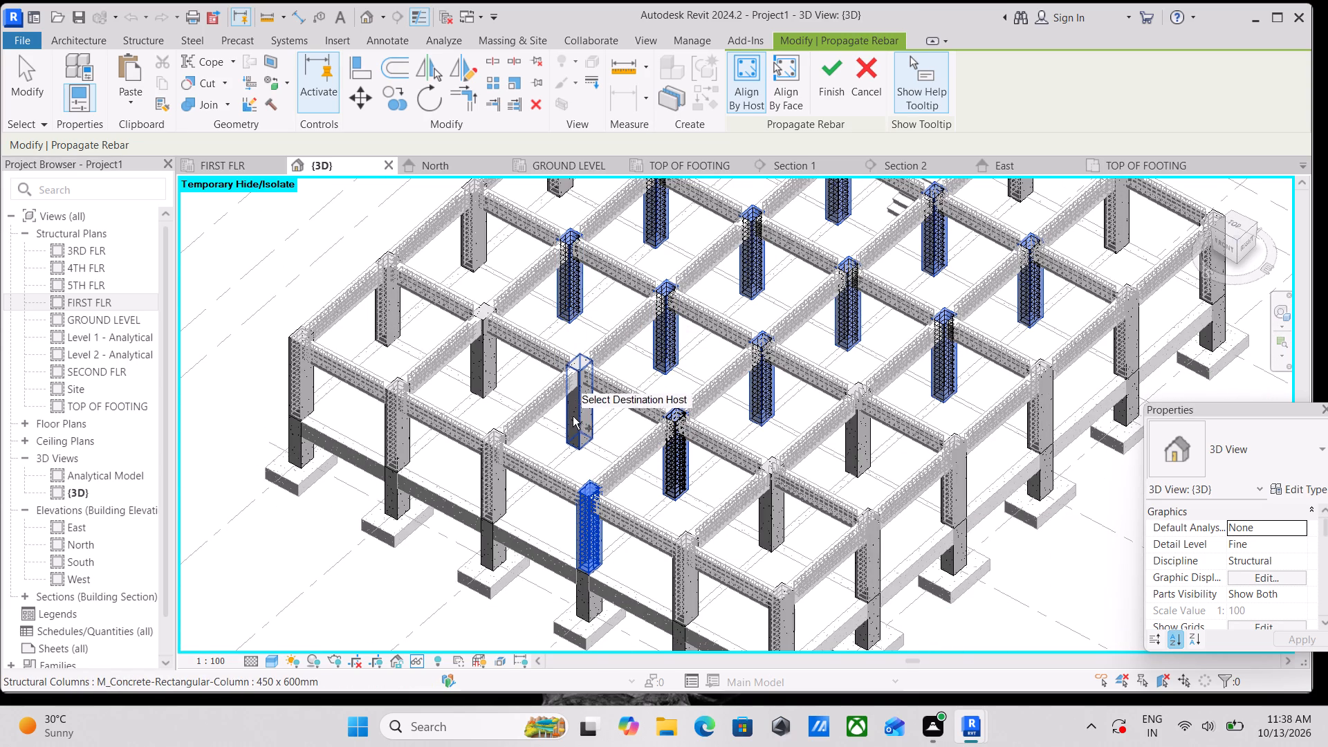
pyautogui.click(582, 414)
pyautogui.click(491, 356)
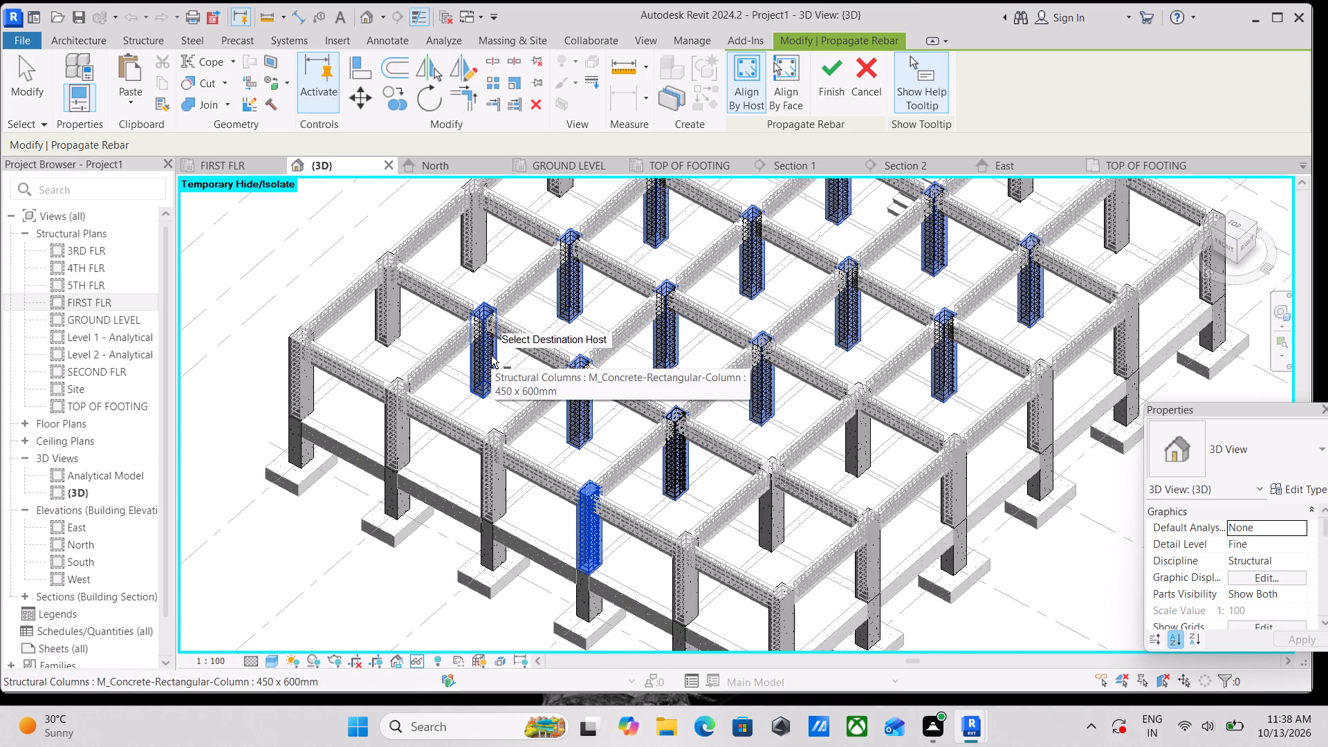
pyautogui.click(775, 533)
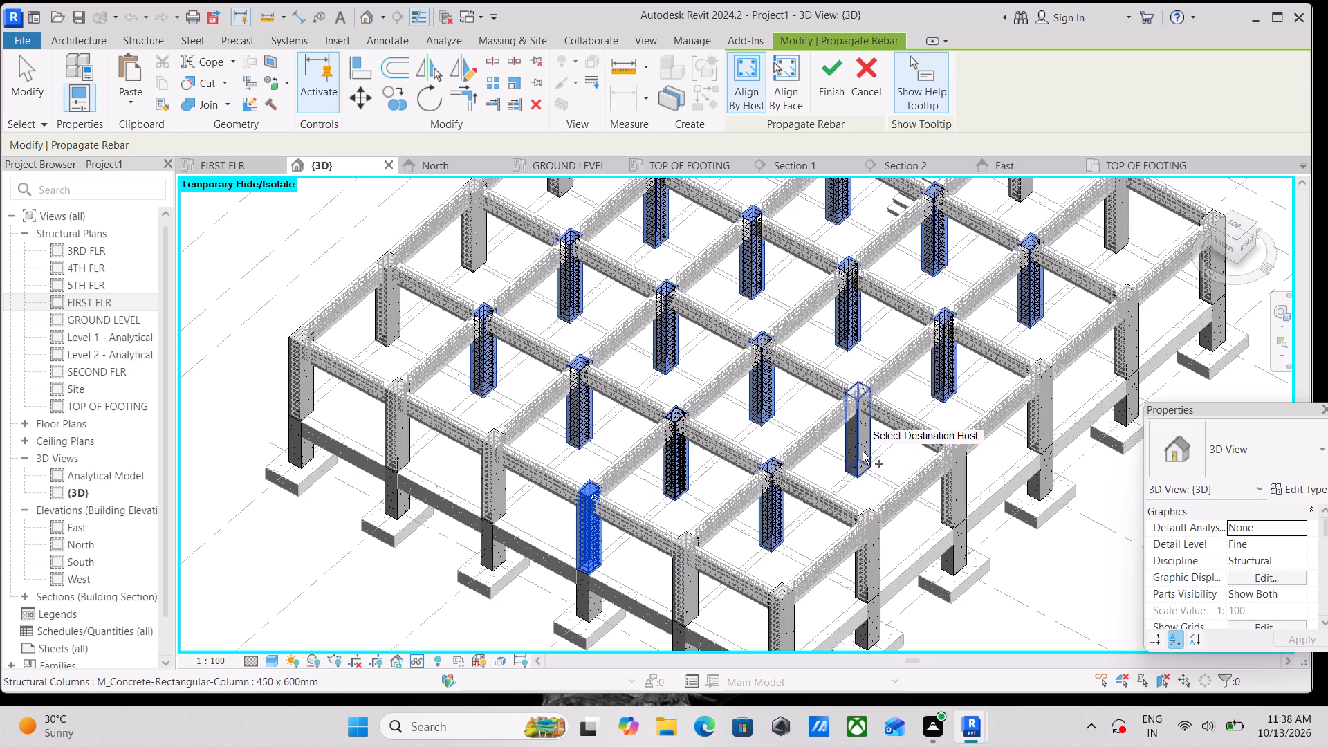
pyautogui.click(862, 452)
pyautogui.scroll(-1, 862, 452)
pyautogui.moveTo(862, 452); pyautogui.dragTo(729, 437, button='middle')
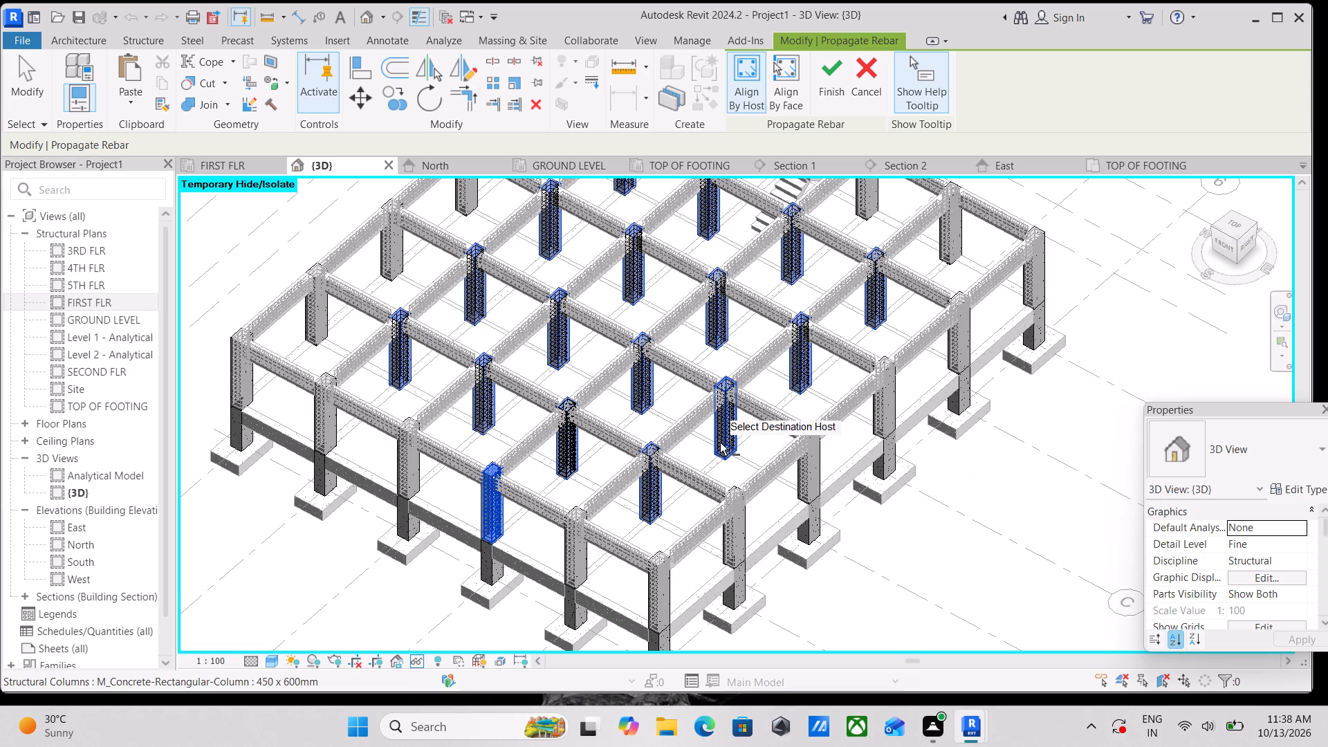
pyautogui.moveTo(951, 517); pyautogui.dragTo(908, 554, button='middle')
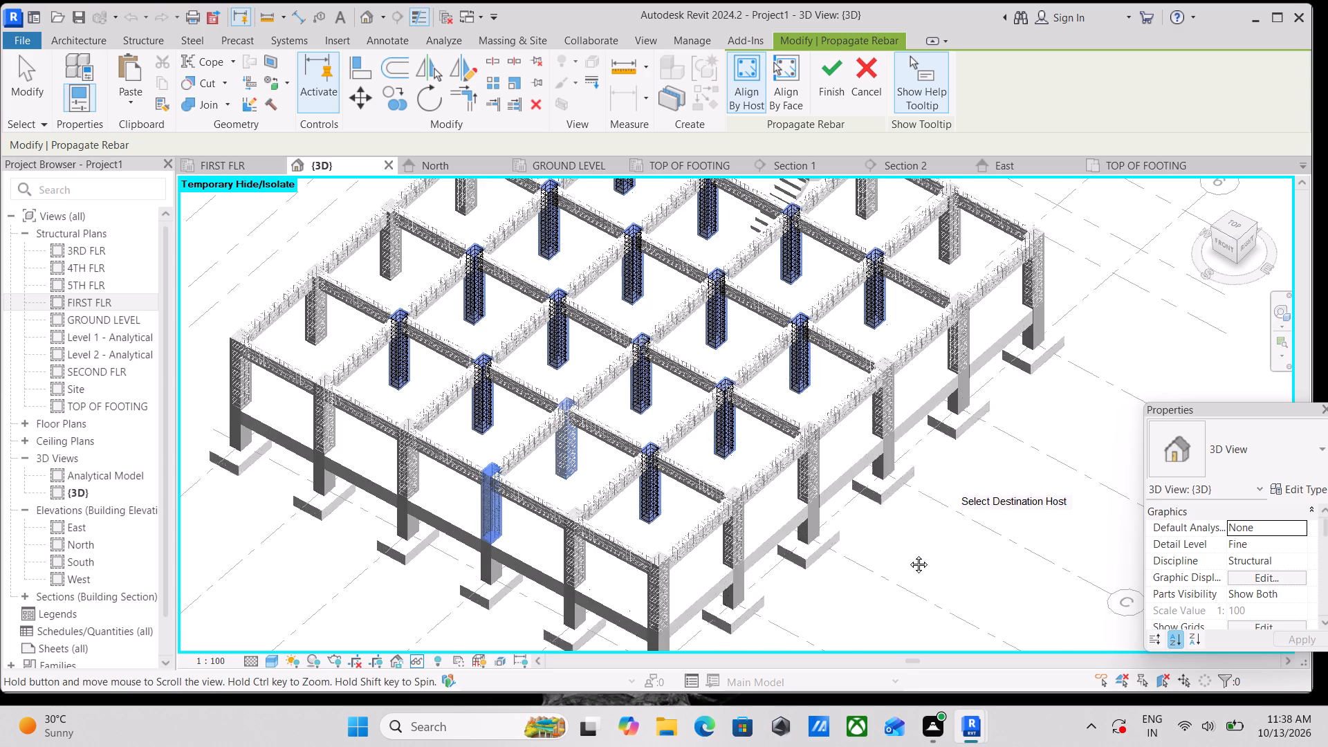
pyautogui.moveTo(908, 554); pyautogui.dragTo(898, 573, button='middle')
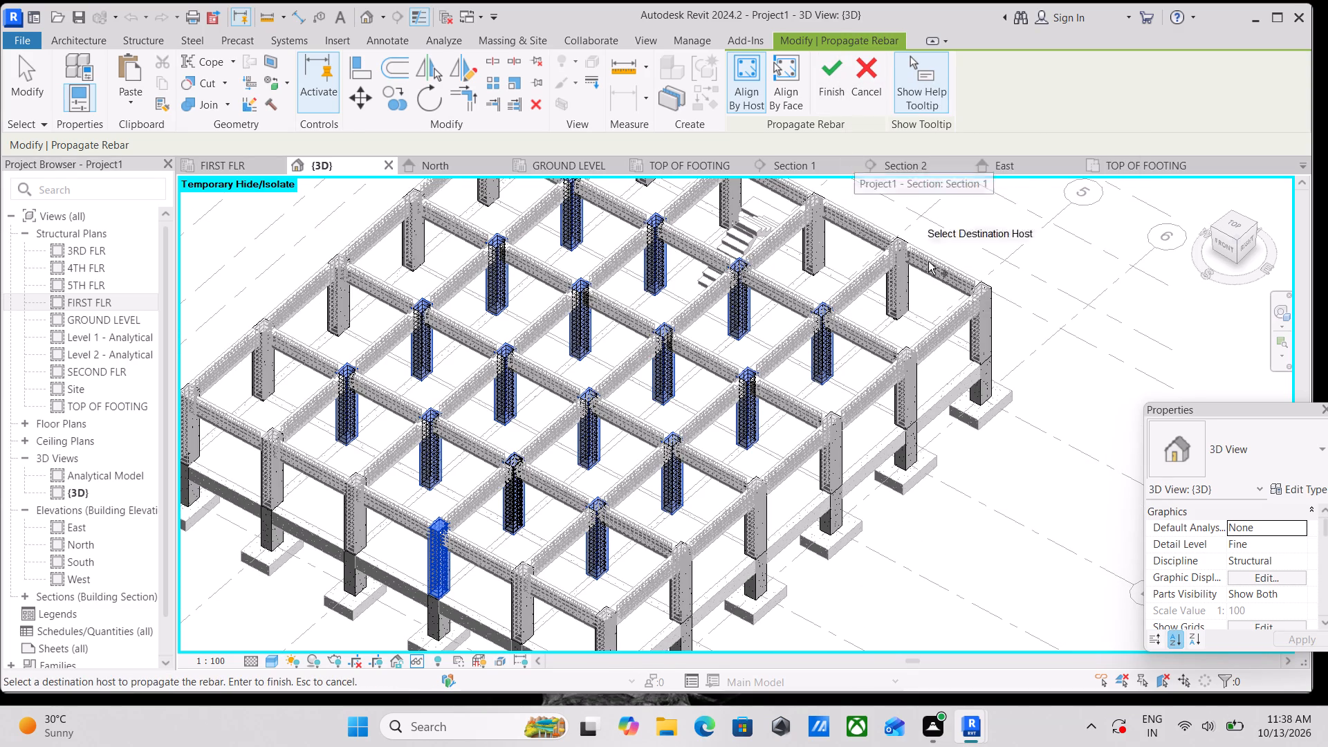
pyautogui.moveTo(1107, 323); pyautogui.dragTo(1037, 465, button='middle')
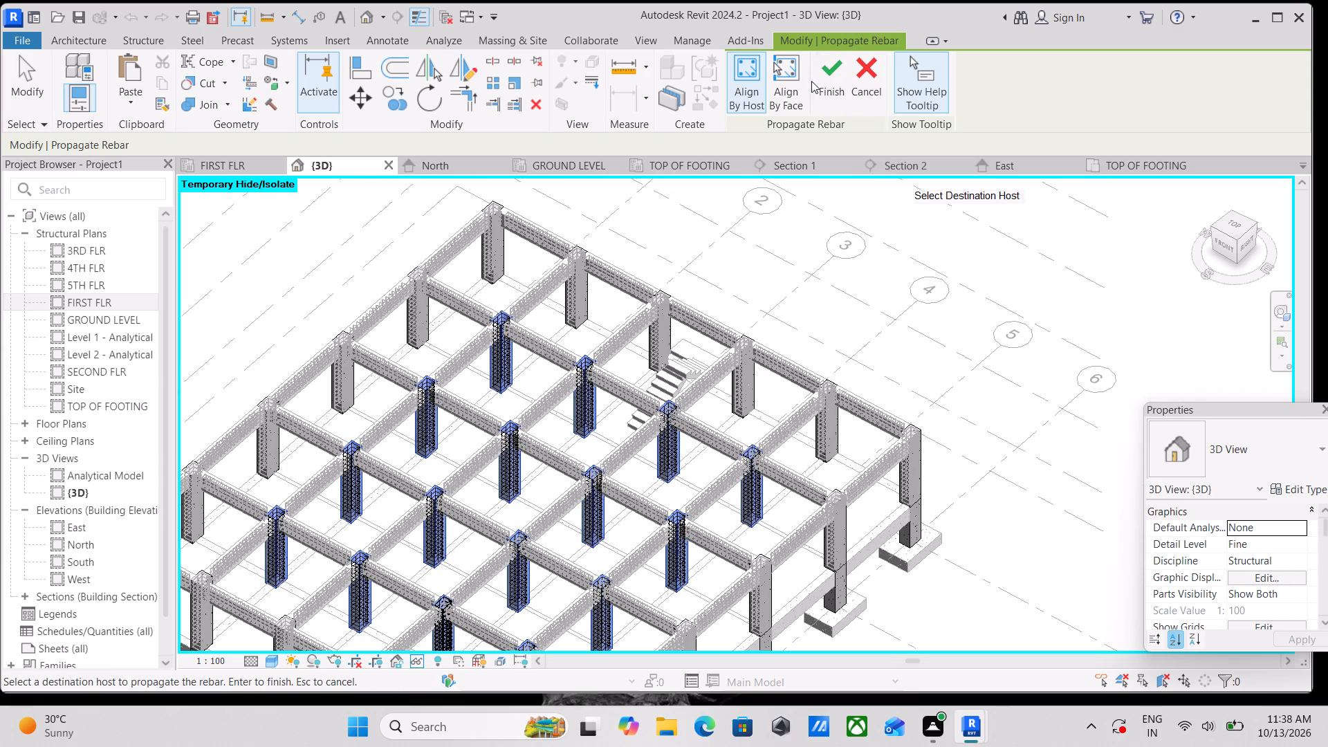
pyautogui.click(829, 82)
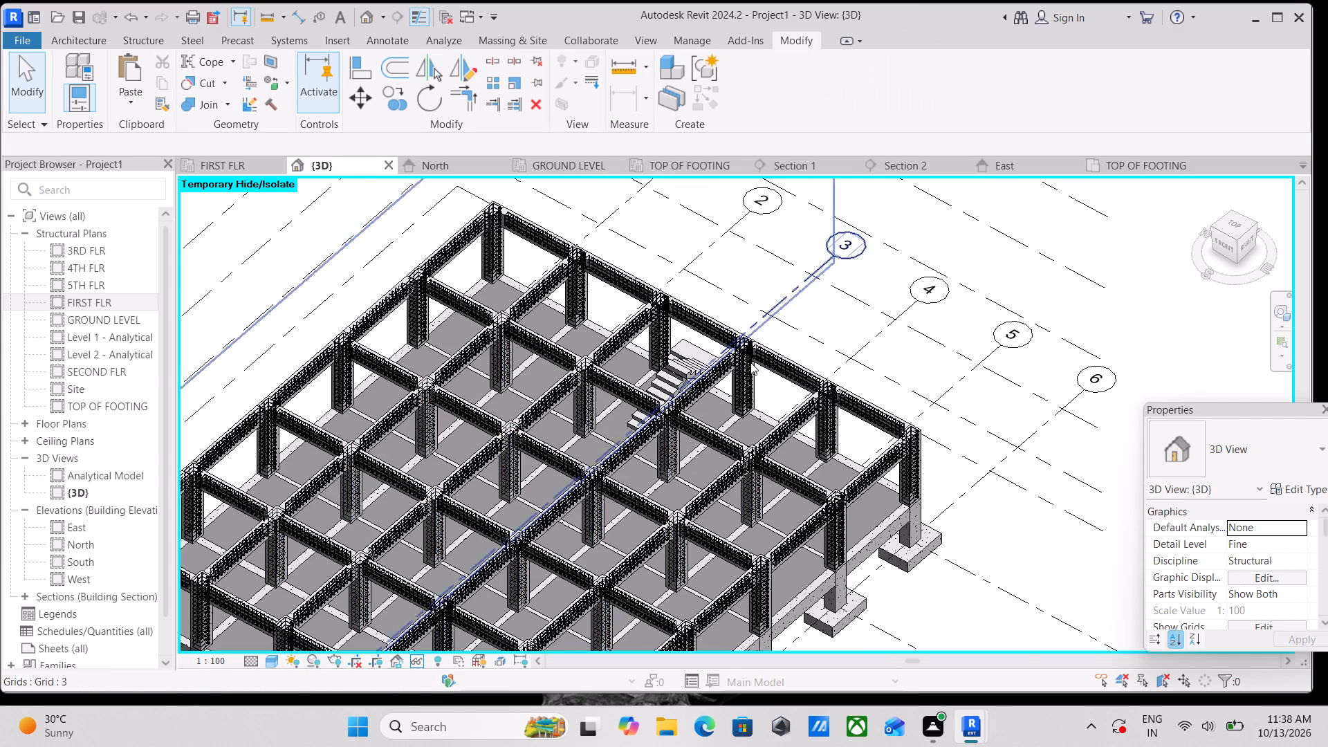
# Select all visible 13M rebar starting from a grid A beam stirrup set and temporarily hide it in the 3D view.
pyautogui.scroll(4, 738, 442)
pyautogui.scroll(7, 793, 339)
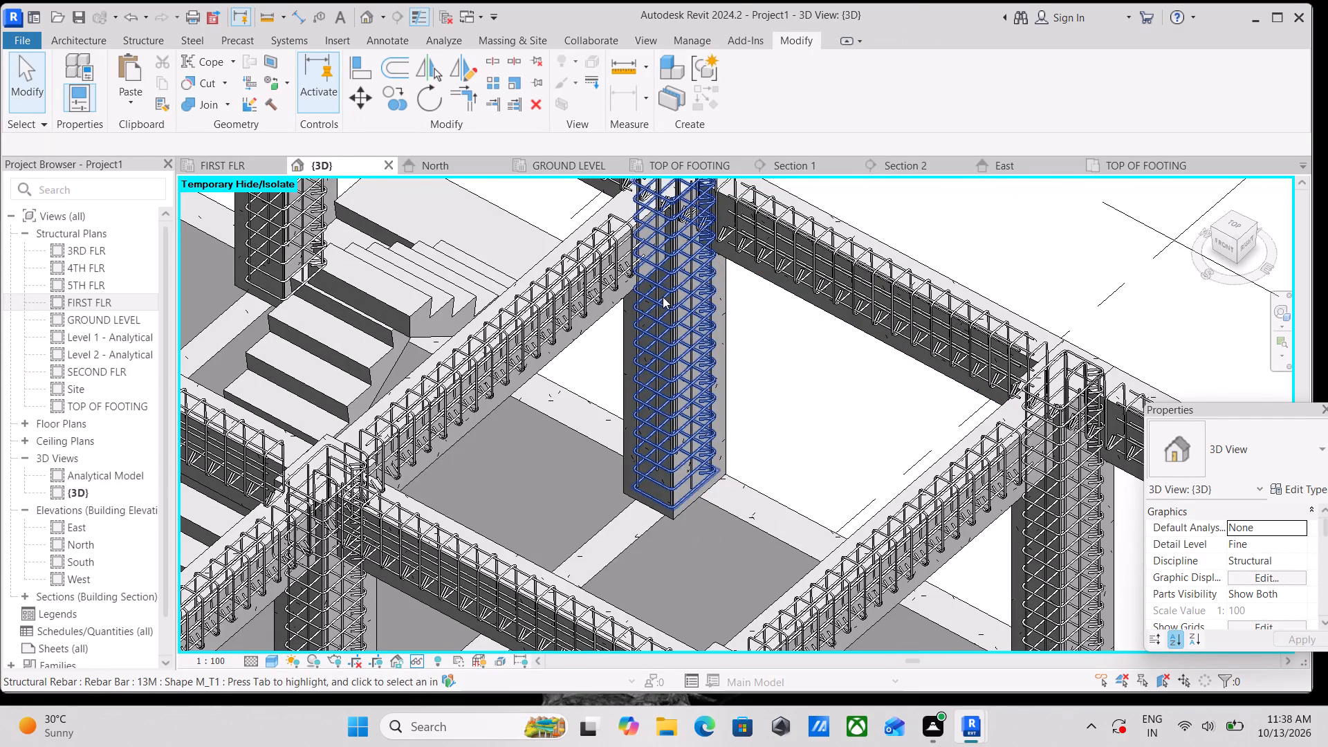
pyautogui.scroll(-4, 705, 326)
pyautogui.moveTo(726, 329); pyautogui.dragTo(718, 388, button='middle')
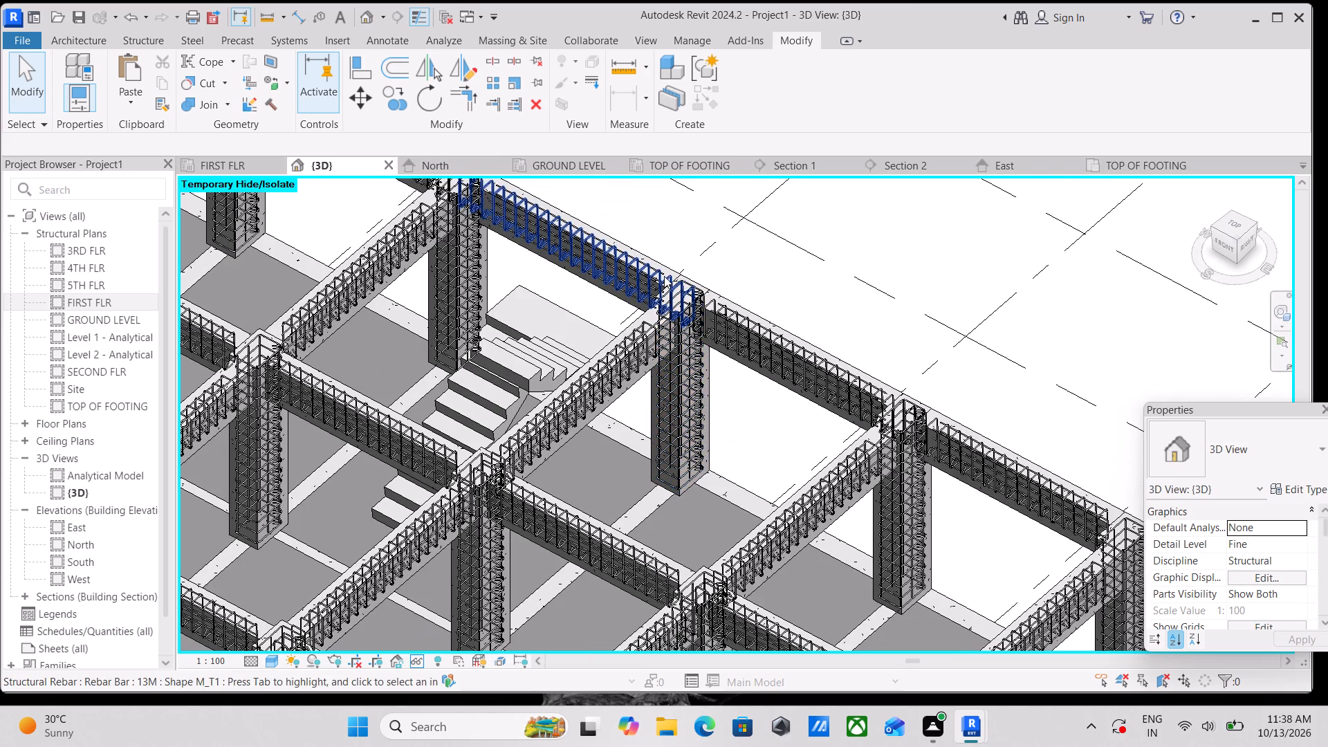
pyautogui.click(618, 259)
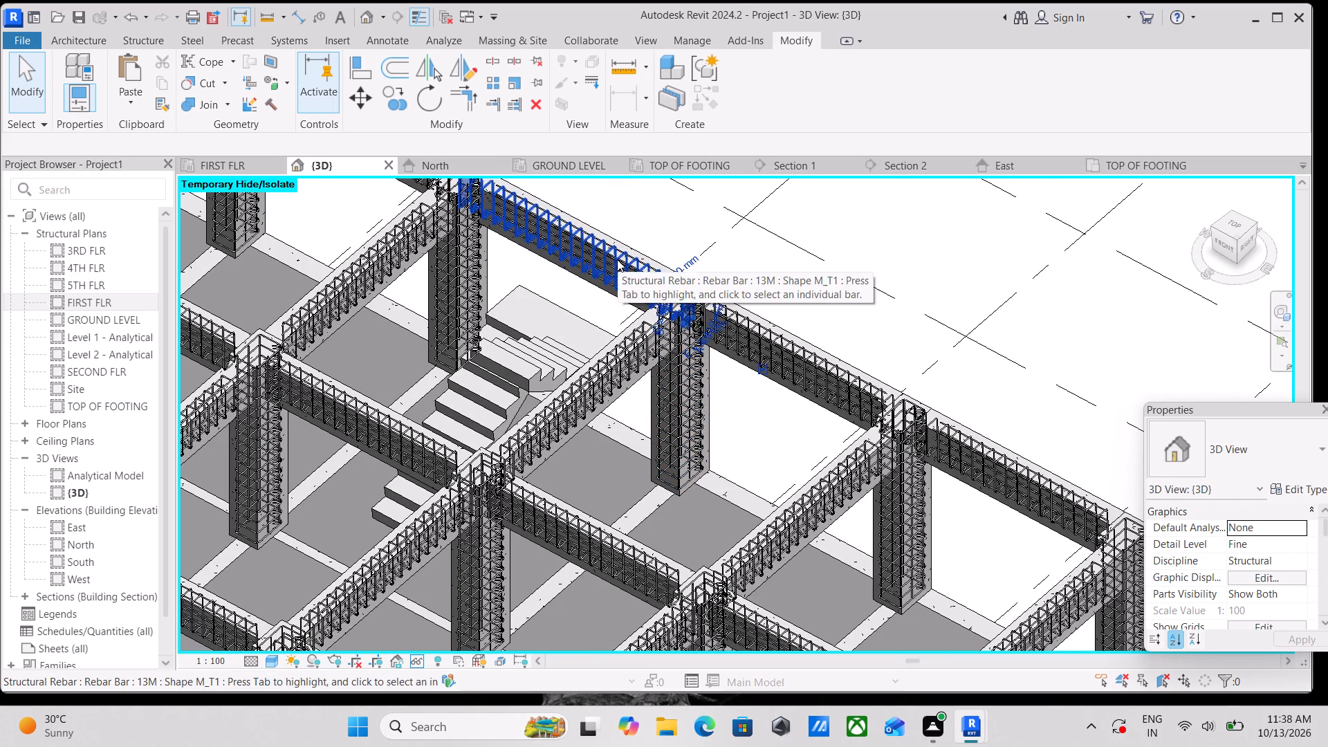
pyautogui.write('sa')
pyautogui.scroll(-5, 616, 259)
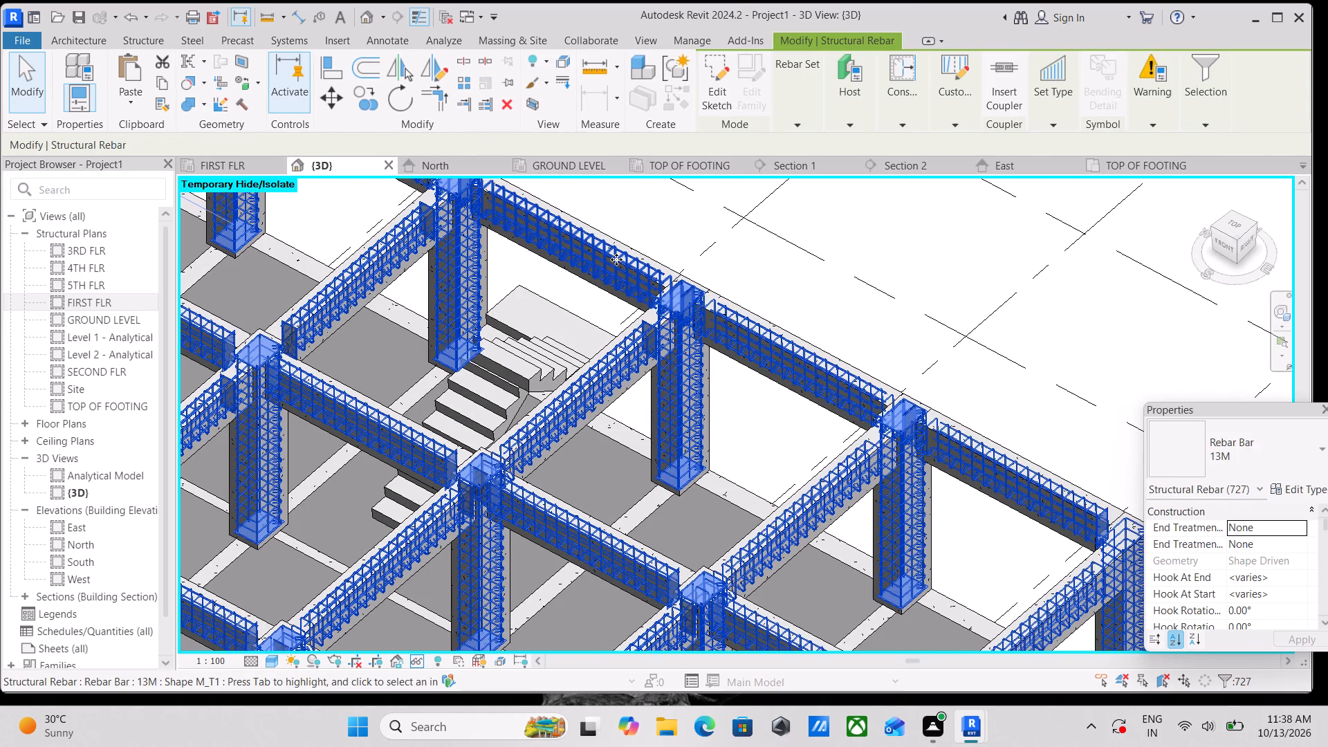
pyautogui.write('hh')
# Examine the bare concrete frame, footings and staircase from several sides and from above.
pyautogui.scroll(-4, 616, 259)
pyautogui.moveTo(649, 365); pyautogui.dragTo(688, 293, button='middle')
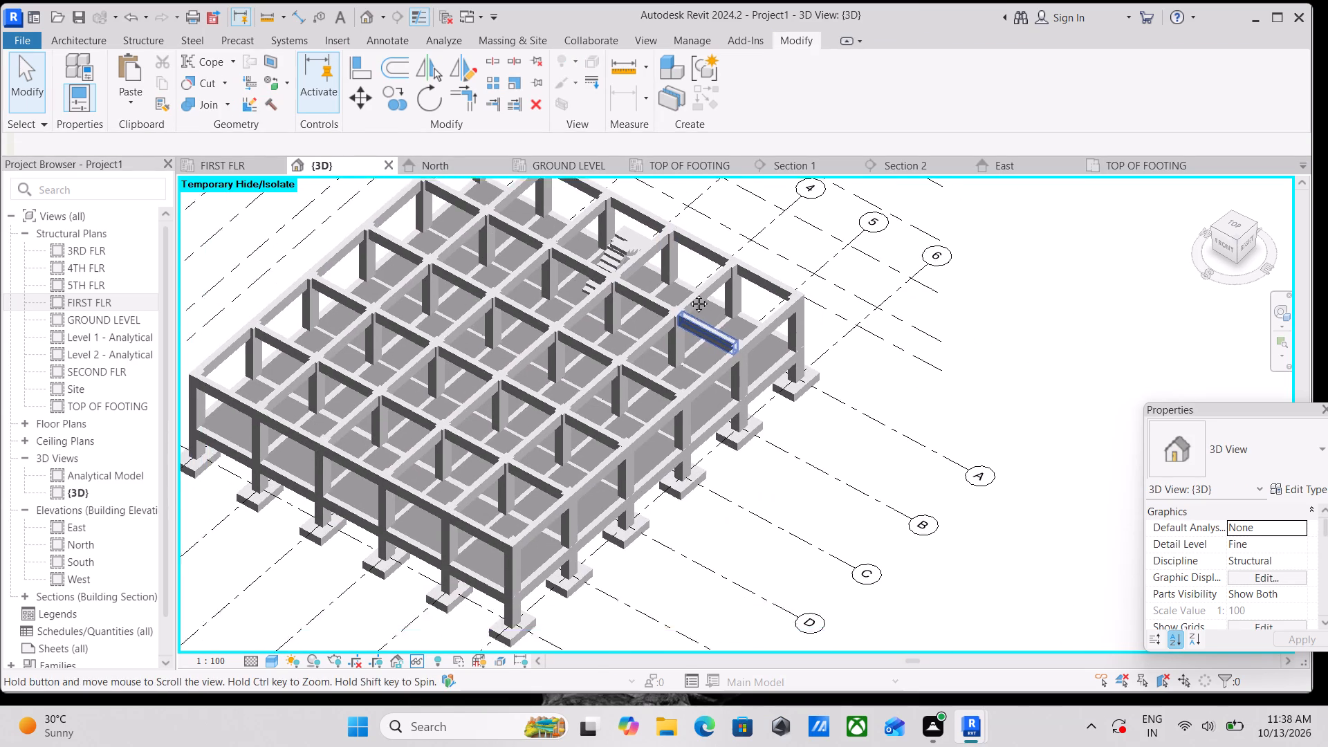
pyautogui.moveTo(688, 293); pyautogui.dragTo(730, 246, button='middle')
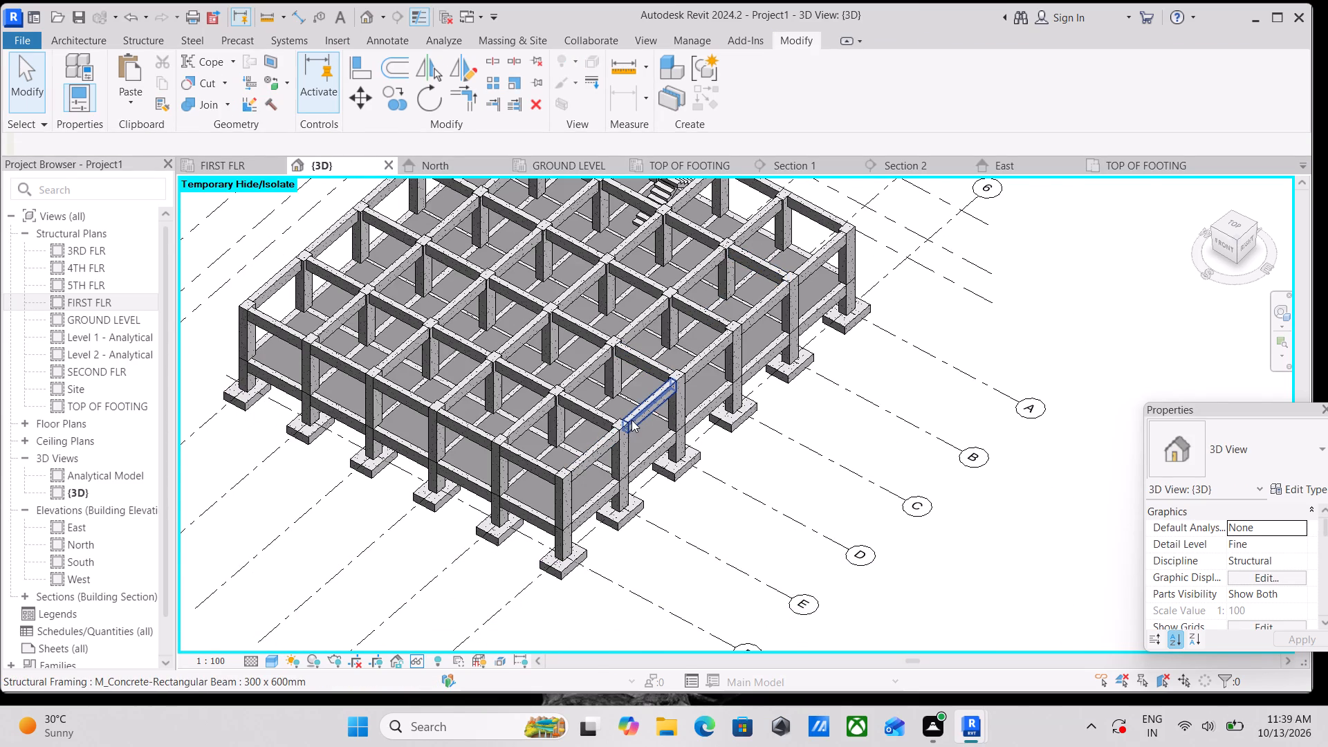
pyautogui.scroll(3, 632, 420)
pyautogui.moveTo(629, 412); pyautogui.dragTo(673, 286, button='middle')
pyautogui.scroll(1, 650, 364)
pyautogui.scroll(4, 572, 427)
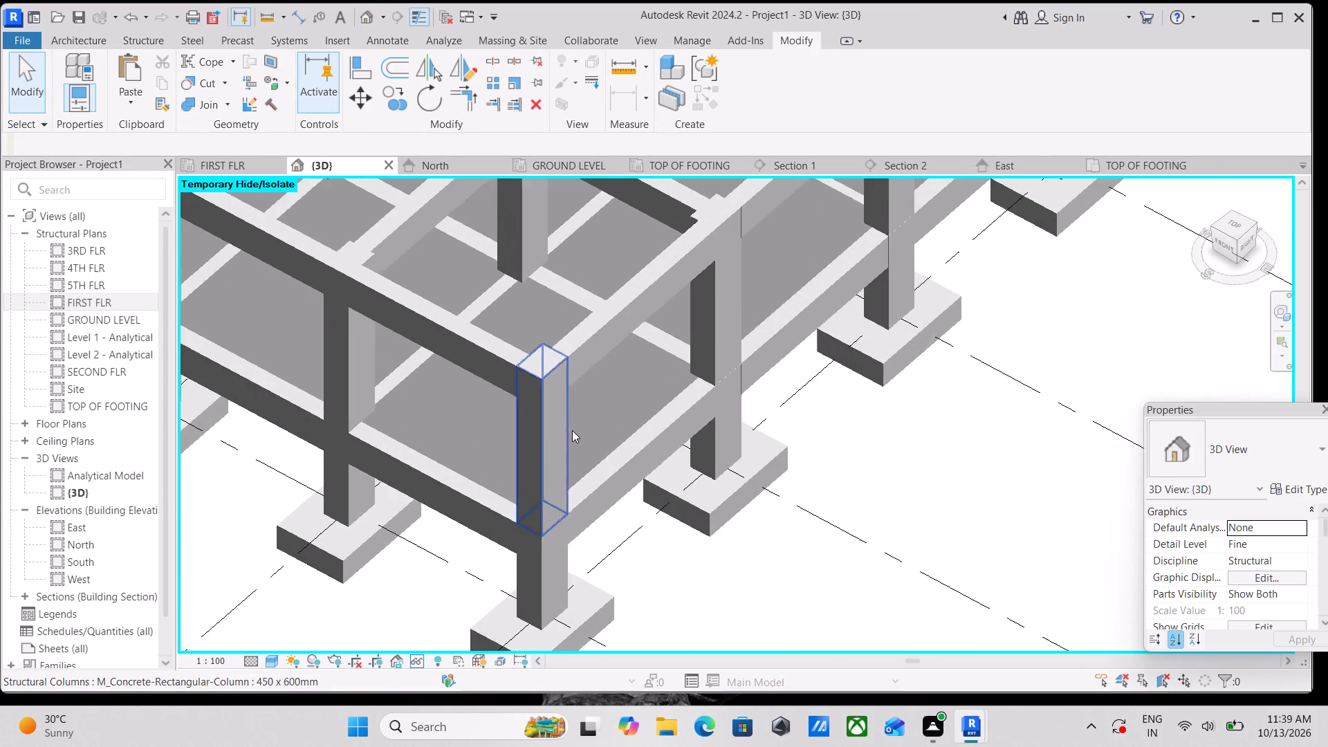
pyautogui.scroll(-6, 593, 418)
pyautogui.scroll(3, 586, 423)
pyautogui.scroll(2, 473, 417)
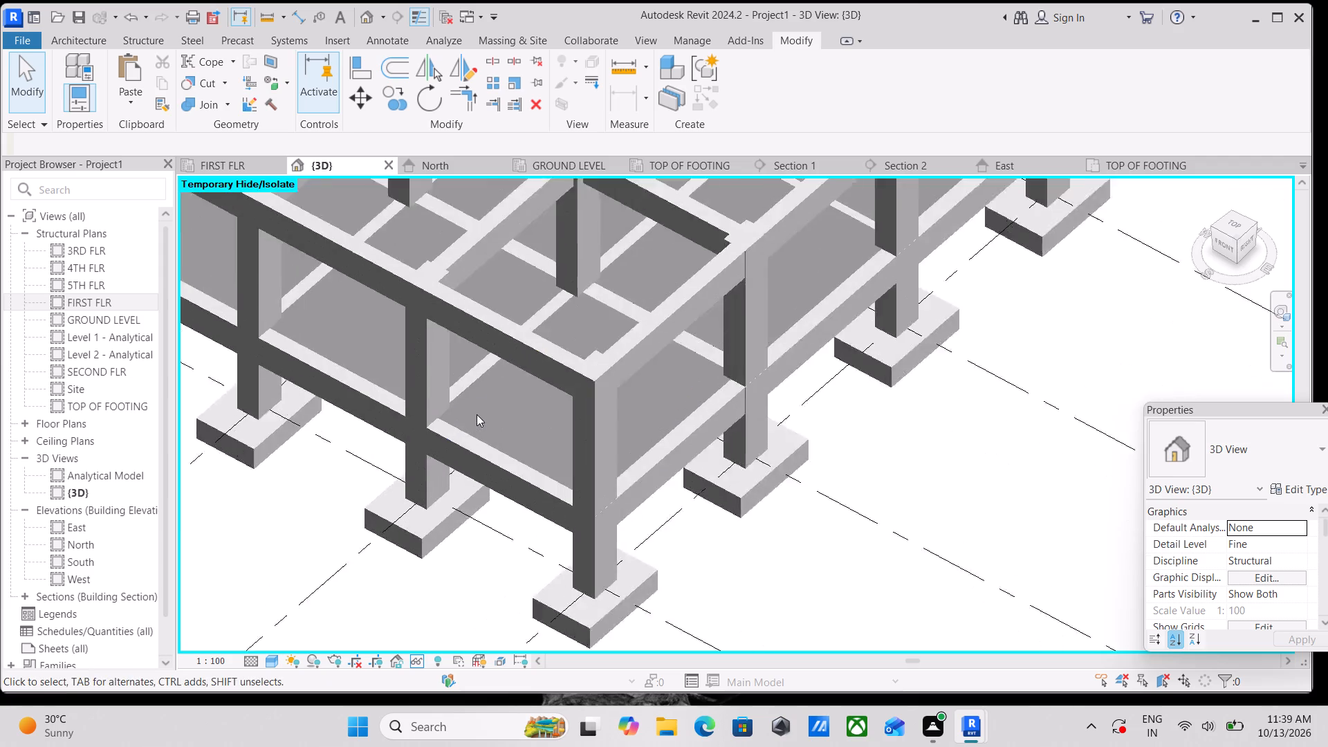
pyautogui.scroll(2, 477, 414)
pyautogui.scroll(-10, 495, 403)
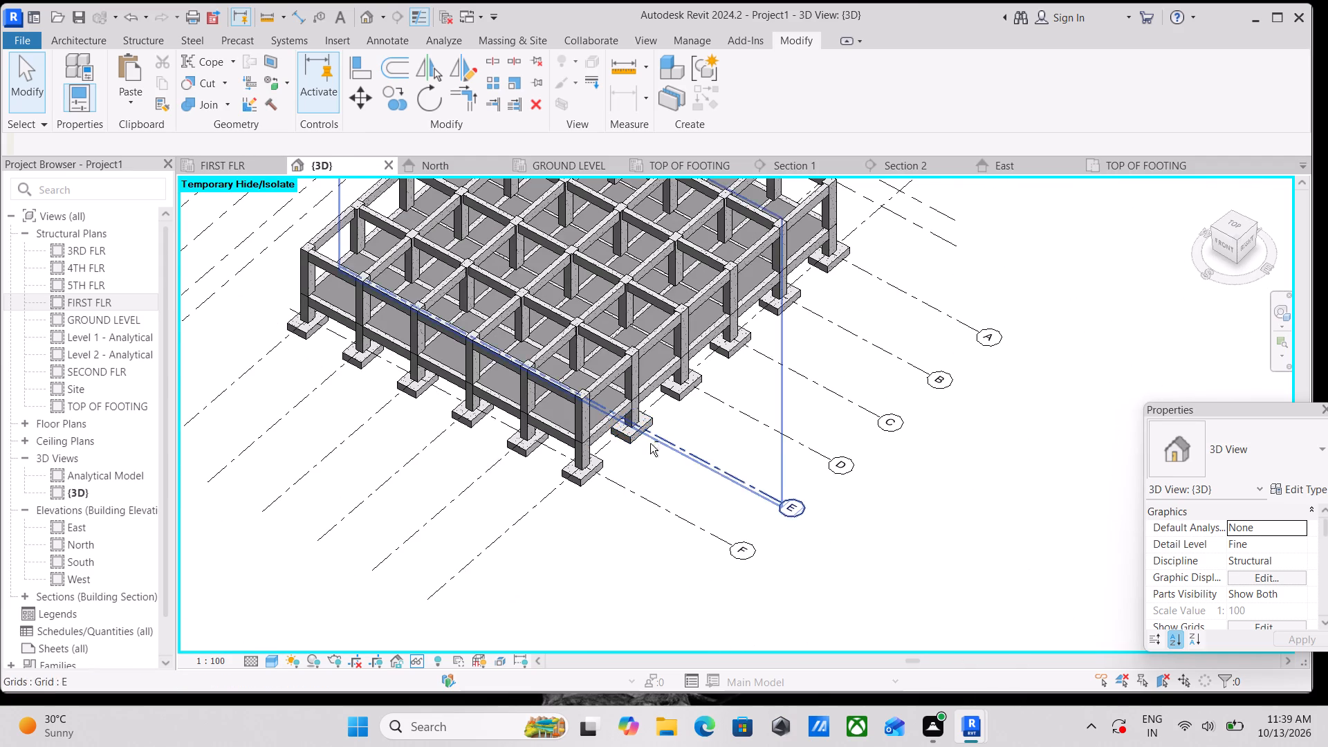
pyautogui.keyDown('shift'); pyautogui.moveTo(649, 436); pyautogui.dragTo(802, 216, button='middle'); pyautogui.keyUp('shift')
pyautogui.keyDown('shift'); pyautogui.moveTo(504, 328); pyautogui.dragTo(796, 354, button='middle'); pyautogui.keyUp('shift')
pyautogui.keyDown('shift'); pyautogui.moveTo(528, 367); pyautogui.dragTo(658, 288, button='middle'); pyautogui.keyUp('shift')
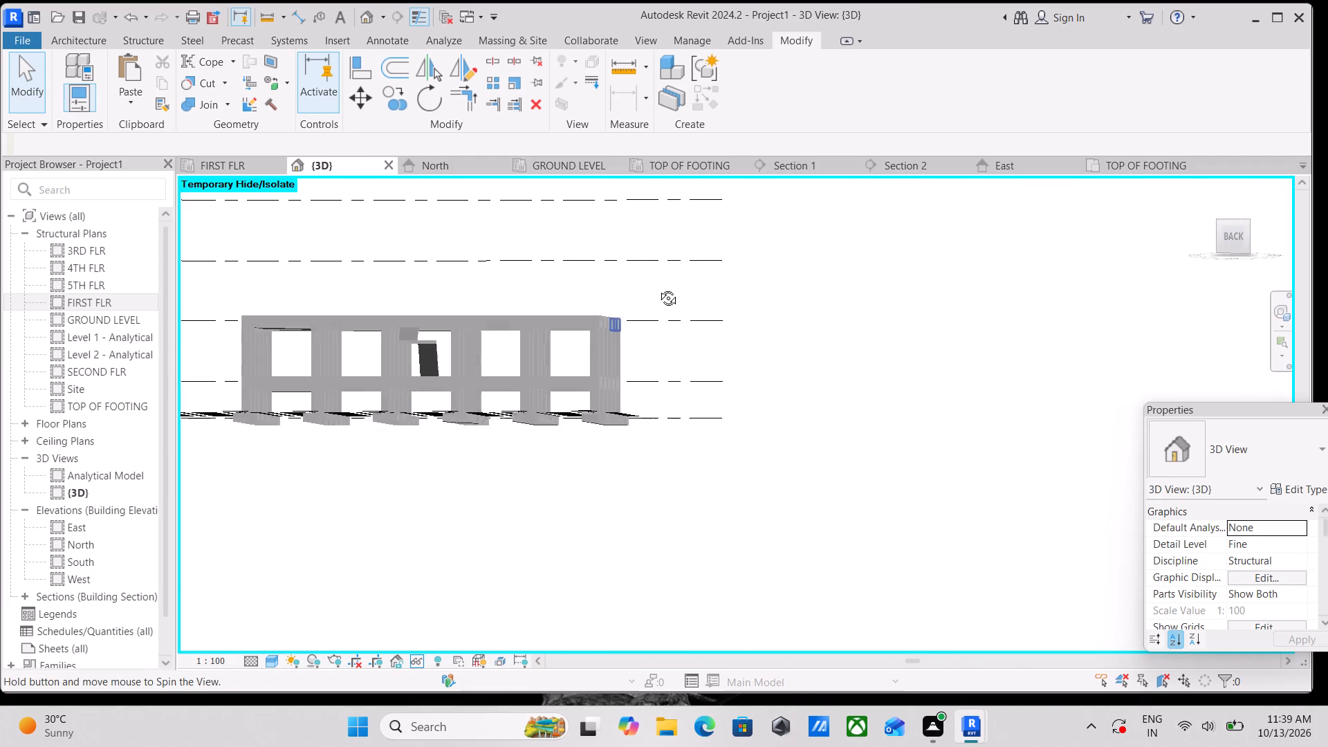
pyautogui.keyDown('shift'); pyautogui.moveTo(658, 288); pyautogui.dragTo(716, 365, button='middle'); pyautogui.keyUp('shift')
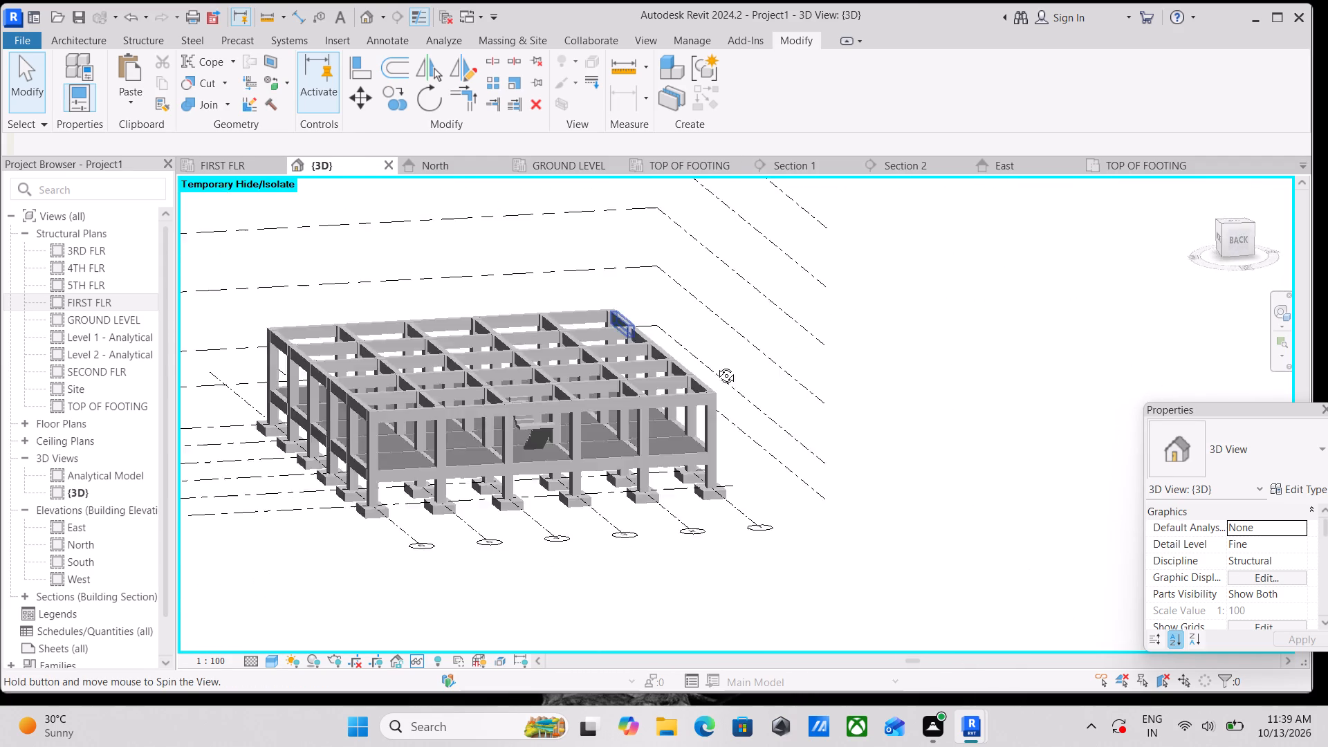
pyautogui.keyDown('shift'); pyautogui.moveTo(716, 365); pyautogui.dragTo(937, 360, button='middle'); pyautogui.keyUp('shift')
pyautogui.scroll(3, 843, 335)
pyautogui.keyDown('shift'); pyautogui.moveTo(818, 324); pyautogui.dragTo(780, 457, button='middle'); pyautogui.keyUp('shift')
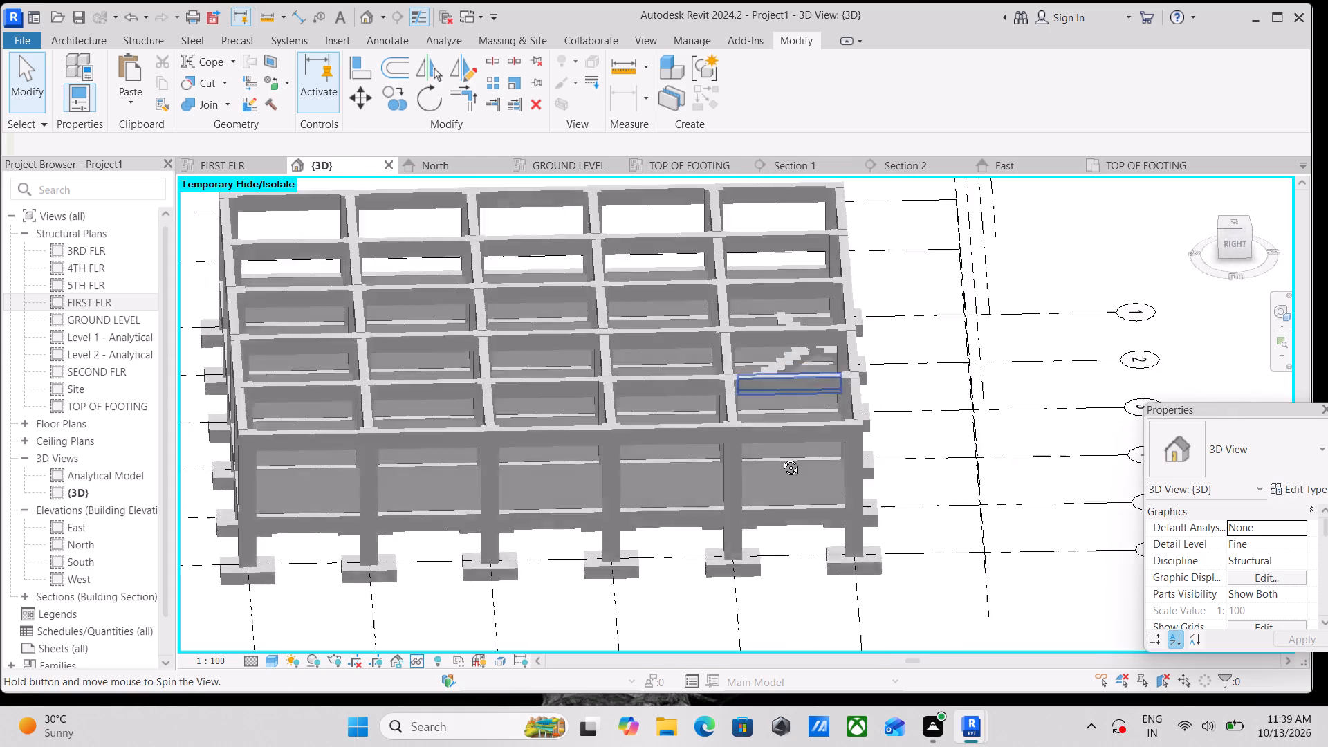
pyautogui.keyDown('shift'); pyautogui.moveTo(780, 457); pyautogui.dragTo(777, 543, button='middle'); pyautogui.keyUp('shift')
pyautogui.keyDown('shift'); pyautogui.moveTo(755, 397); pyautogui.dragTo(757, 524, button='middle'); pyautogui.keyUp('shift')
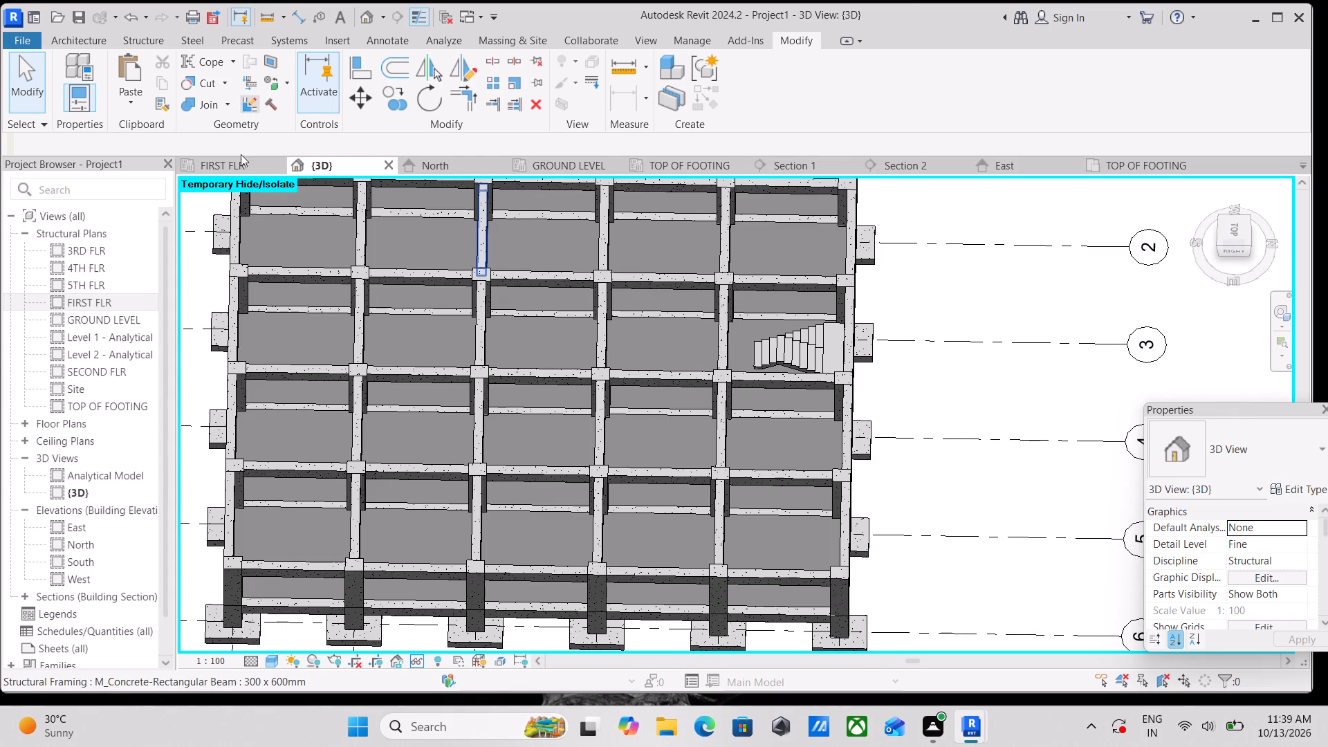
# On the FIRST FLR plan, draw a building section lengthwise through the stair's UP flight, from outside grid A to past the flight's start.
pyautogui.click(235, 160)
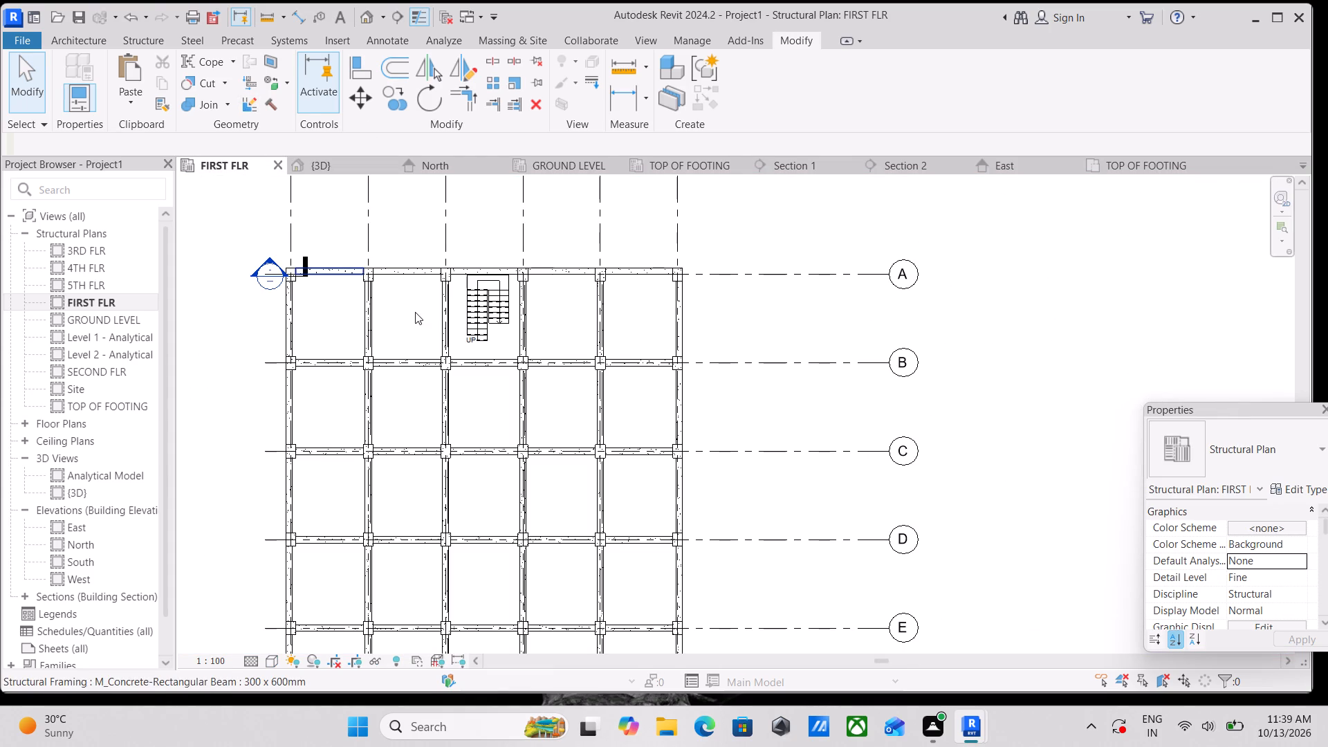
pyautogui.scroll(4, 420, 312)
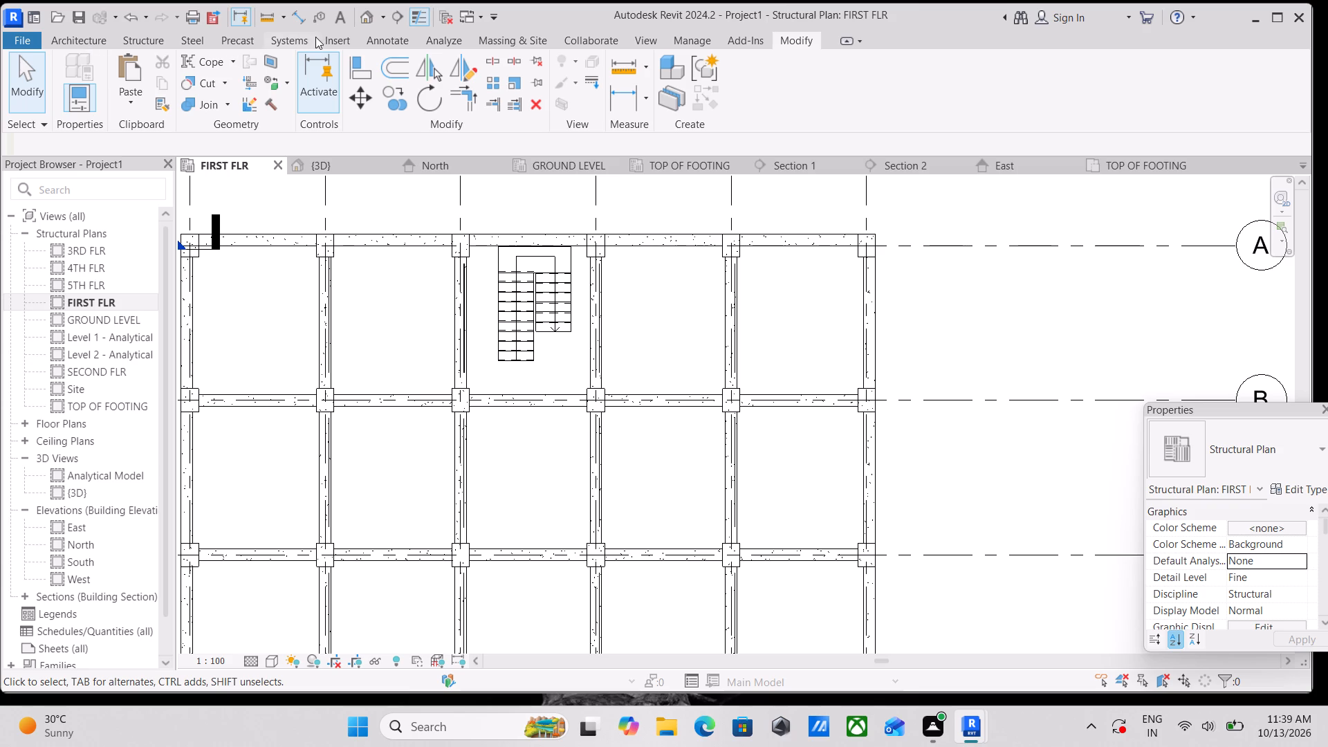
pyautogui.click(394, 14)
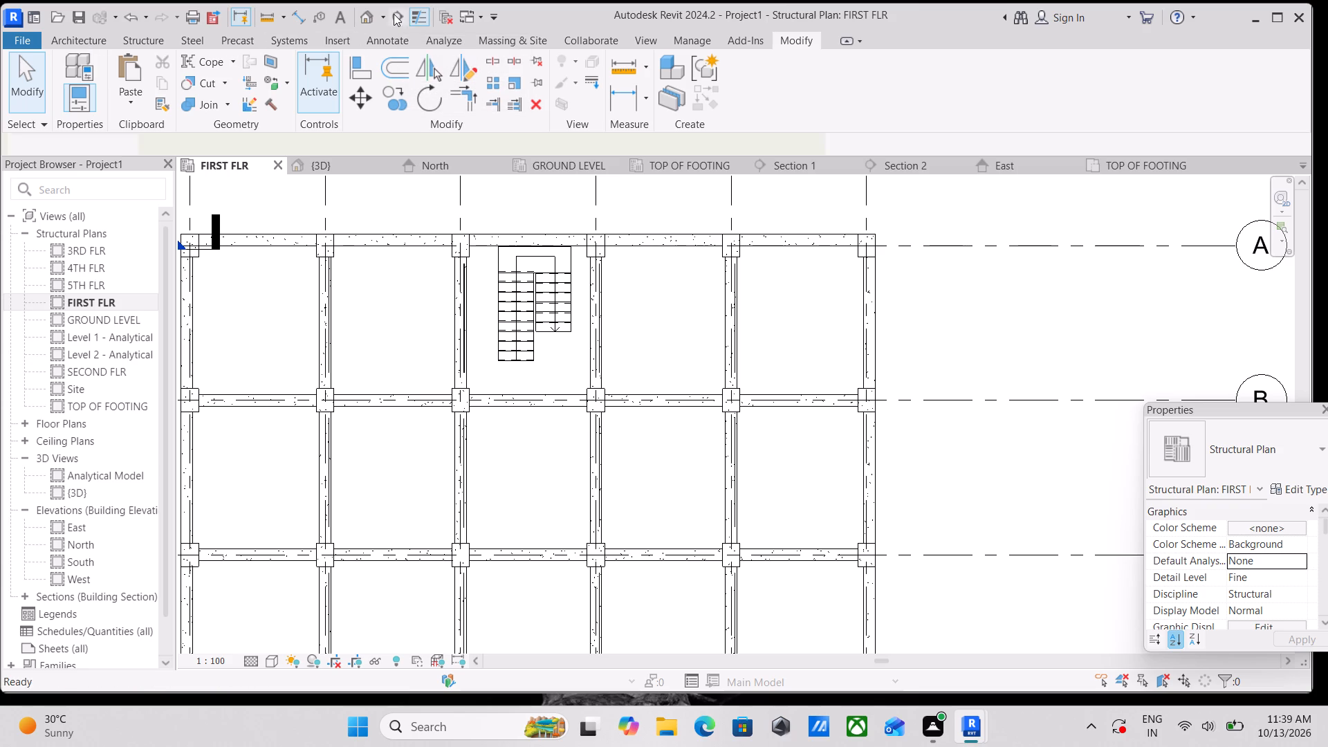
pyautogui.scroll(4, 549, 255)
pyautogui.scroll(3, 475, 272)
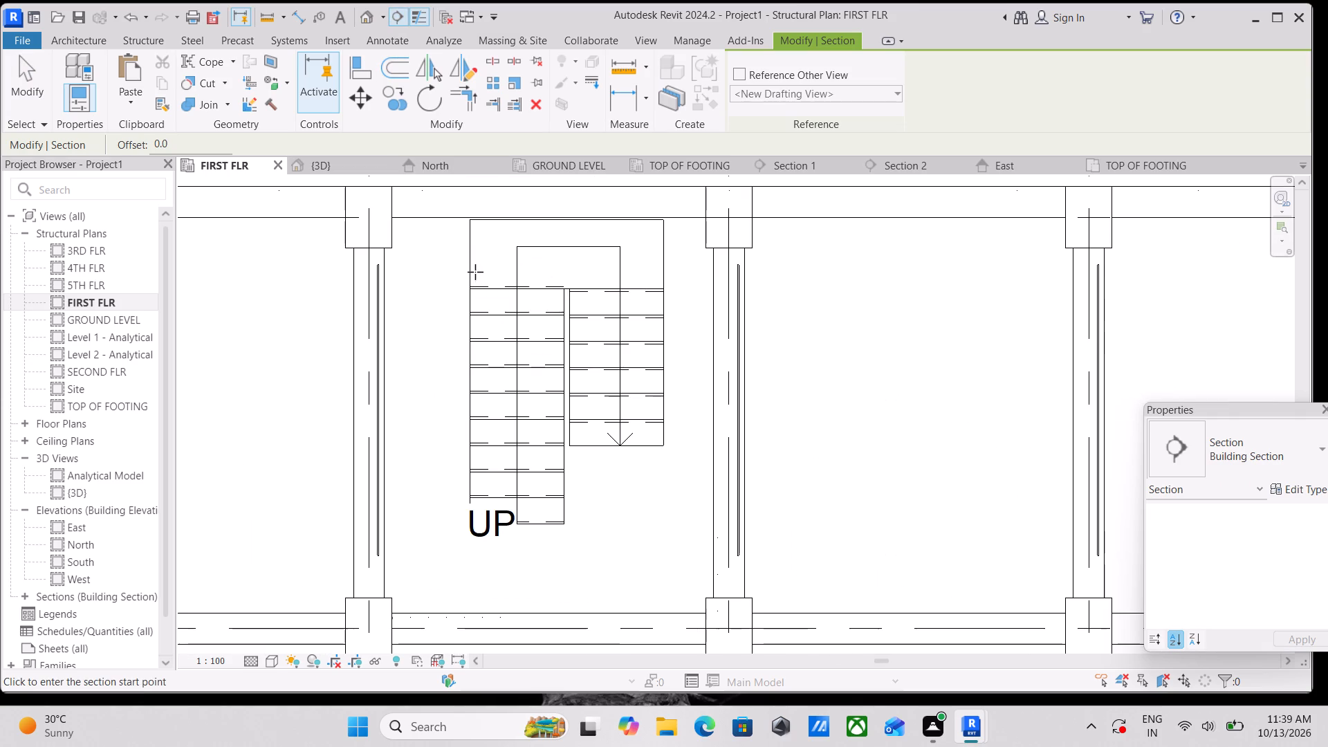
pyautogui.scroll(3, 488, 277)
pyautogui.scroll(-5, 499, 270)
pyautogui.moveTo(502, 268); pyautogui.dragTo(513, 313, button='middle')
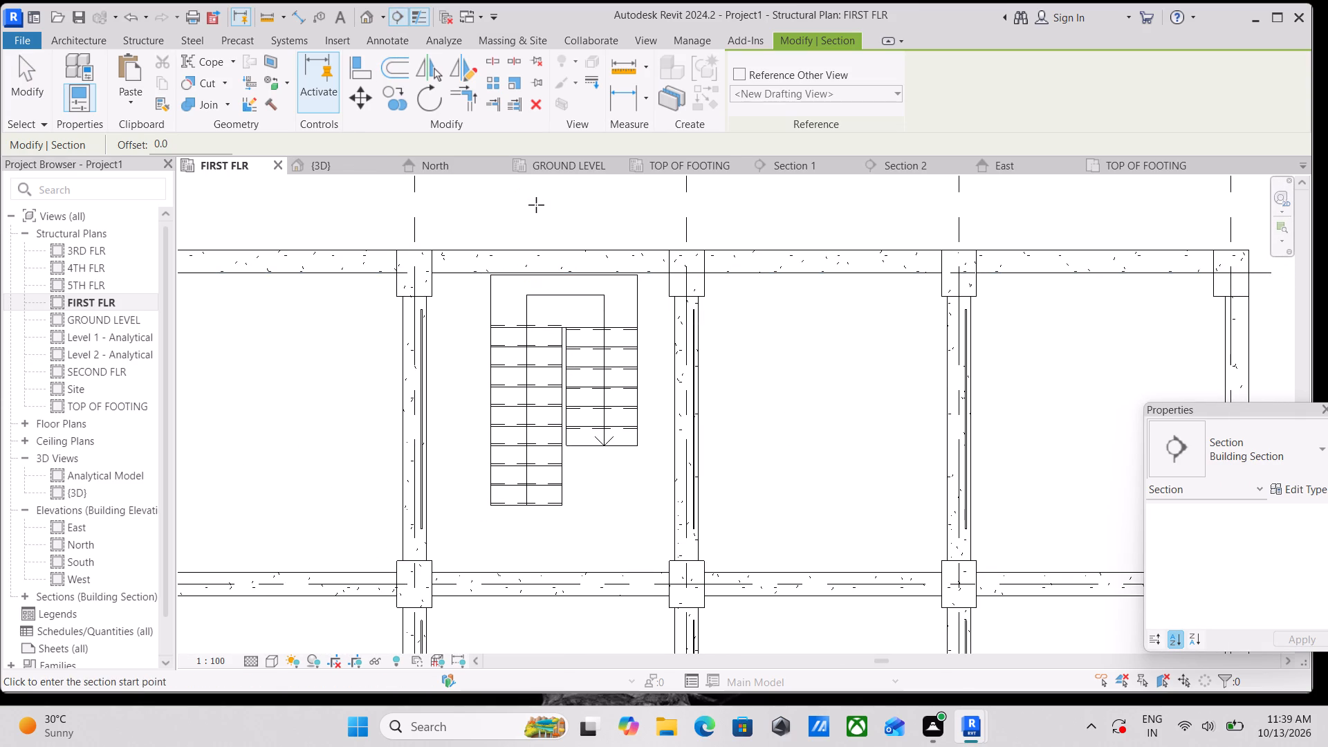
pyautogui.click(526, 219)
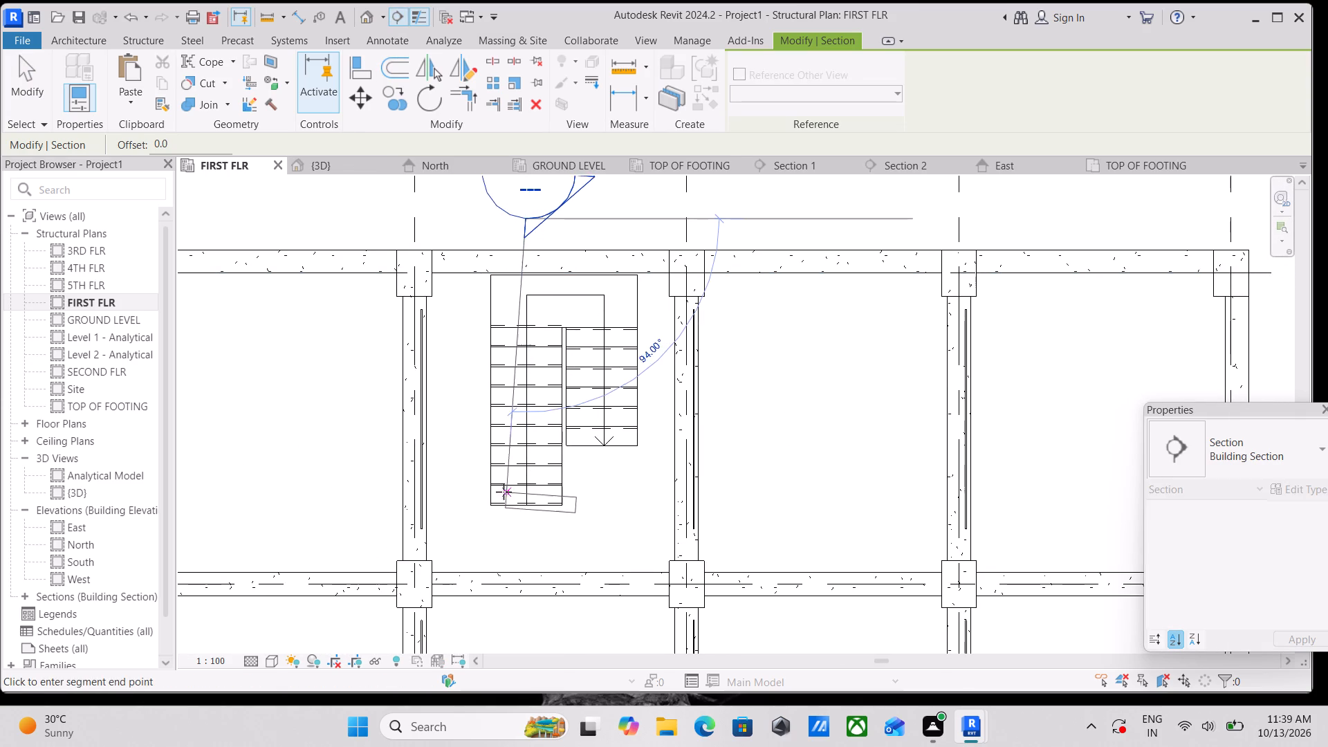
pyautogui.click(530, 520)
# Shorten the stair section's view depth so its far limit sits at about grid 4.
pyautogui.scroll(-3, 569, 383)
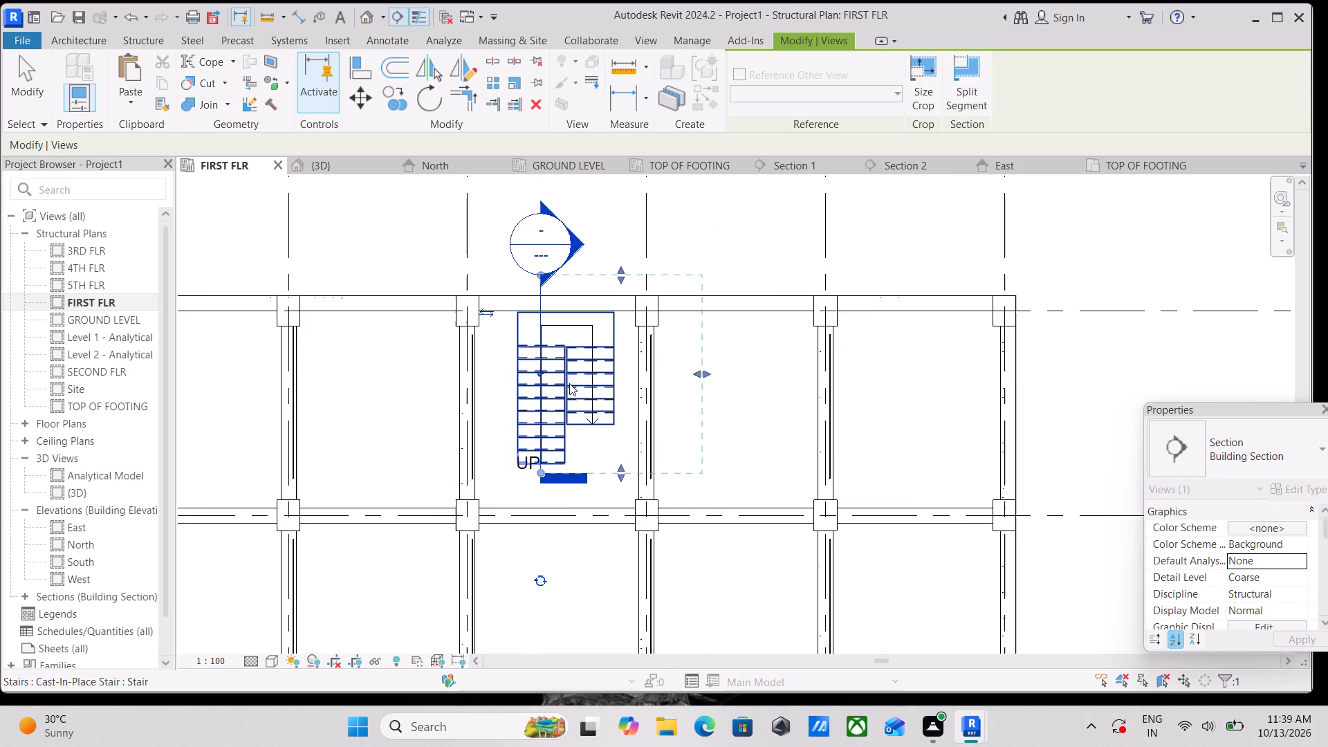
pyautogui.scroll(-1, 569, 383)
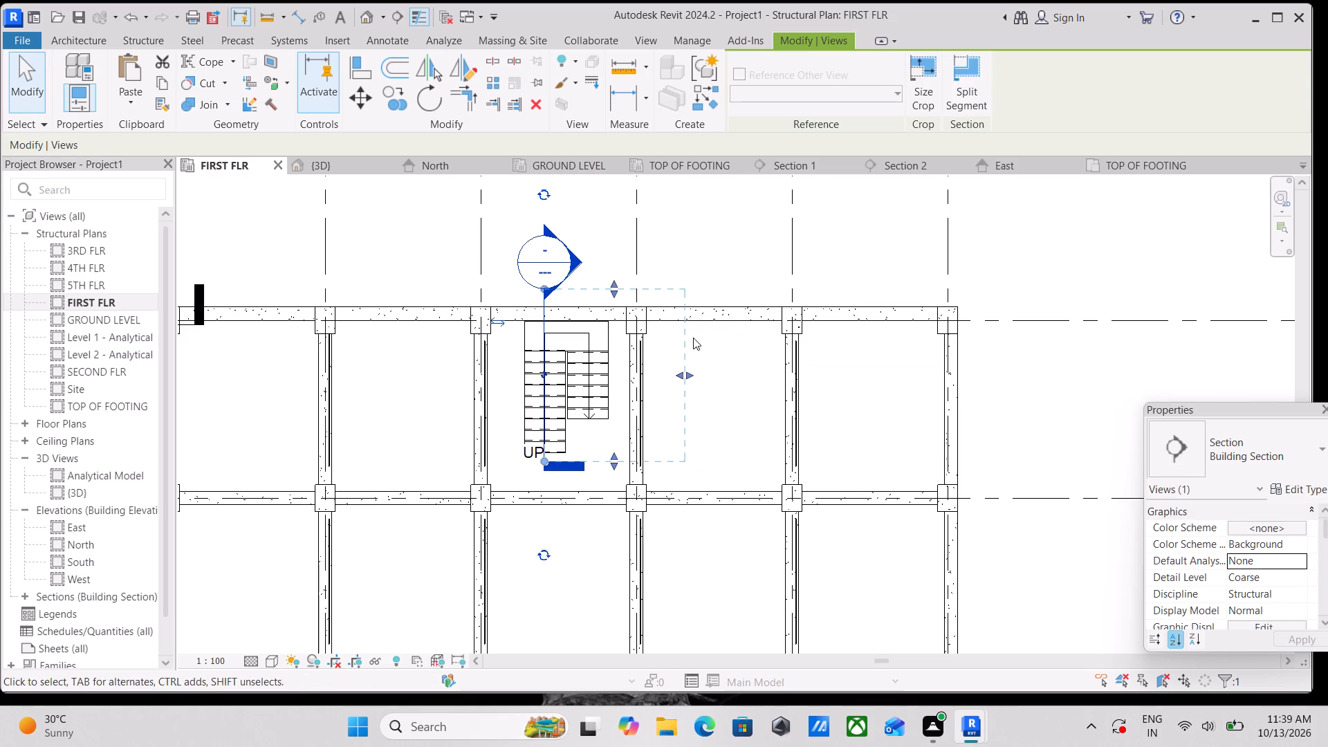
pyautogui.moveTo(679, 373); pyautogui.dragTo(631, 375)
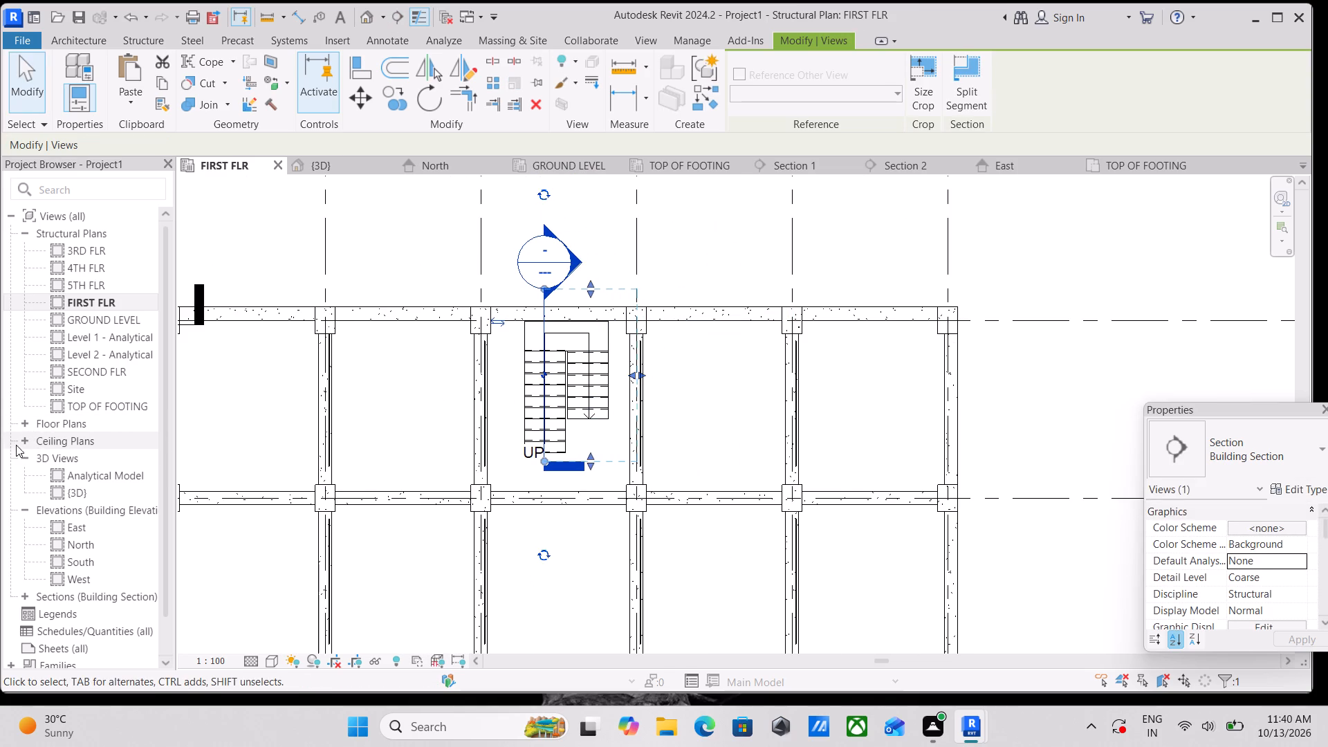
# Shorten the stair section's view depth on the FIRST FLR plan so its far limit falls just inside the stair's outer edge.
pyautogui.click(26, 598)
pyautogui.scroll(-3, 57, 579)
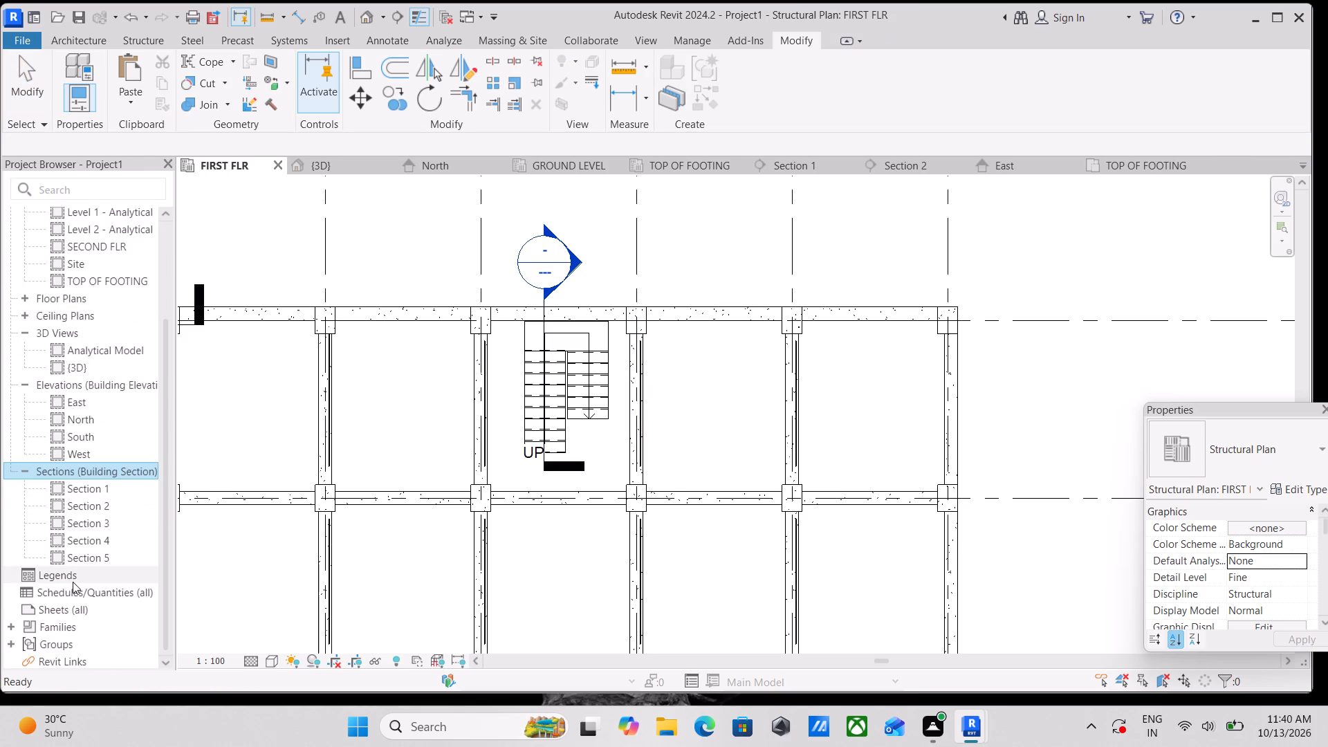
pyautogui.scroll(4, 73, 582)
pyautogui.scroll(2, 461, 310)
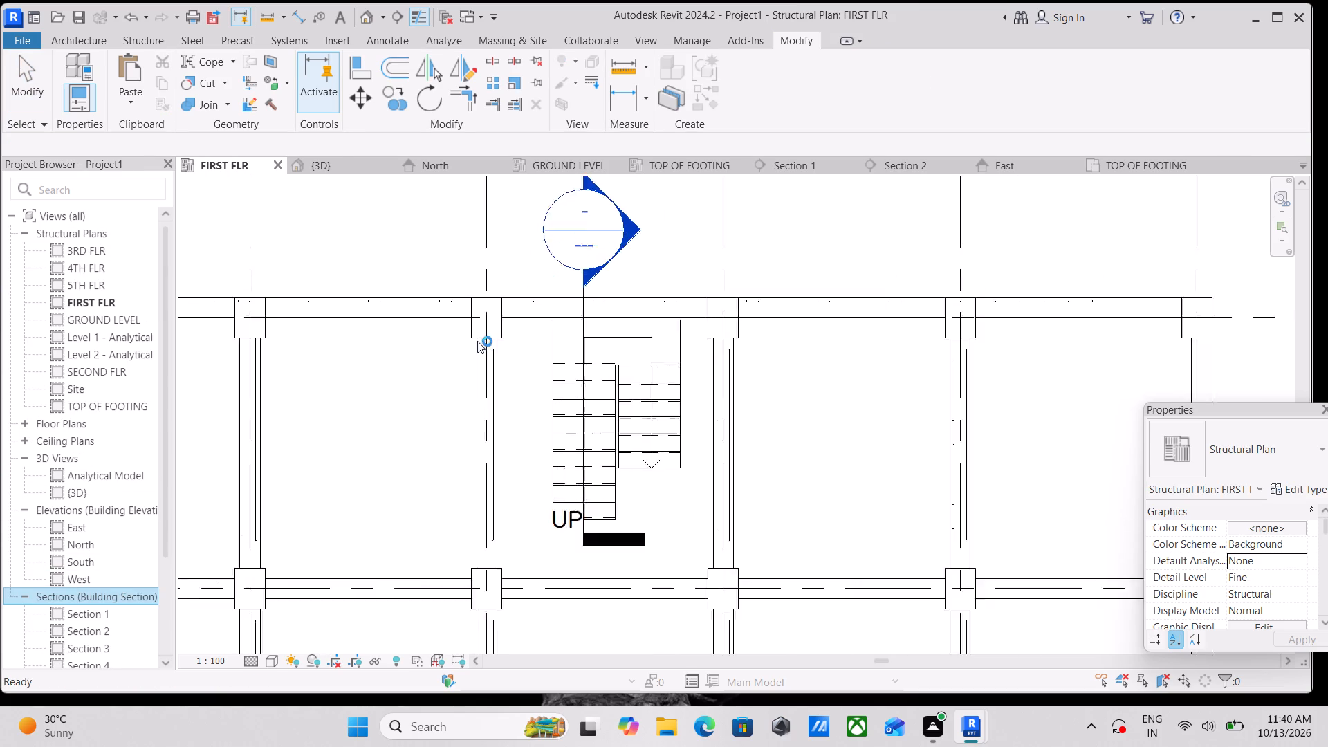
pyautogui.scroll(2, 477, 341)
pyautogui.scroll(-3, 589, 277)
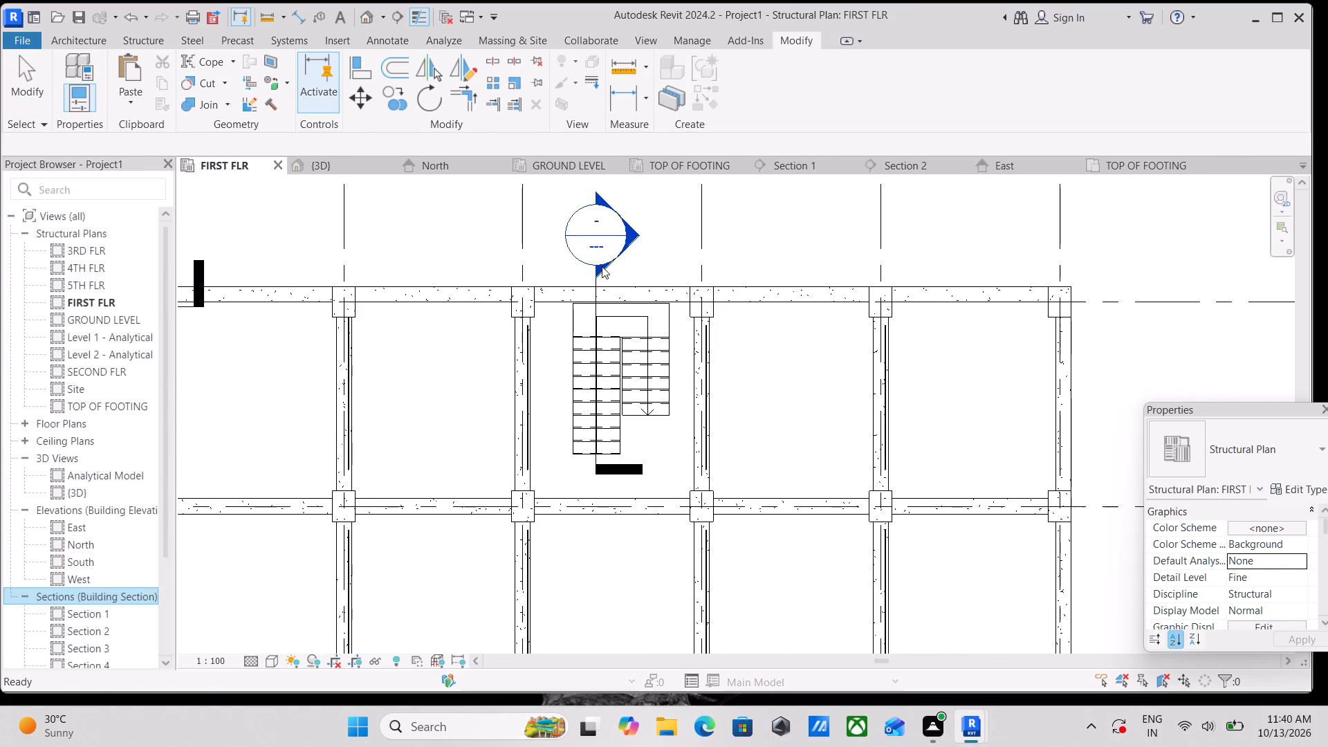
pyautogui.click(602, 266)
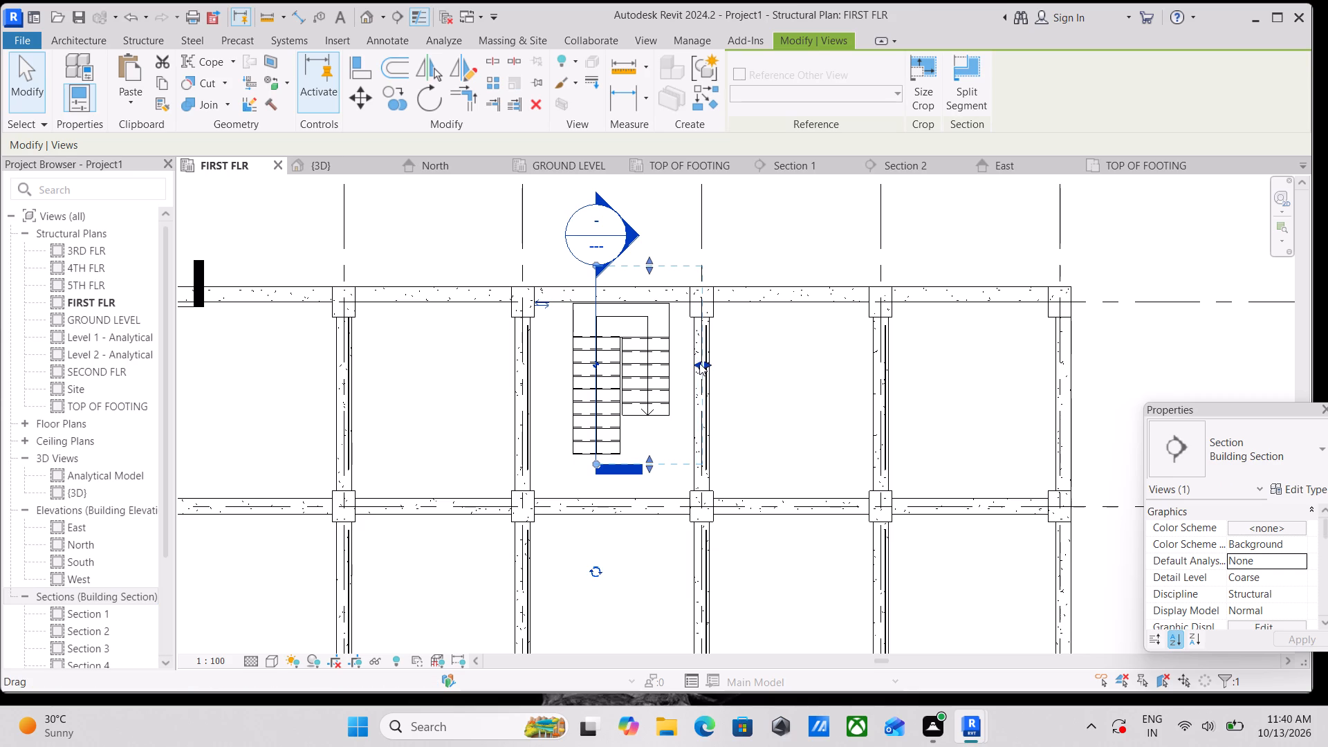
pyautogui.moveTo(699, 363); pyautogui.dragTo(663, 367)
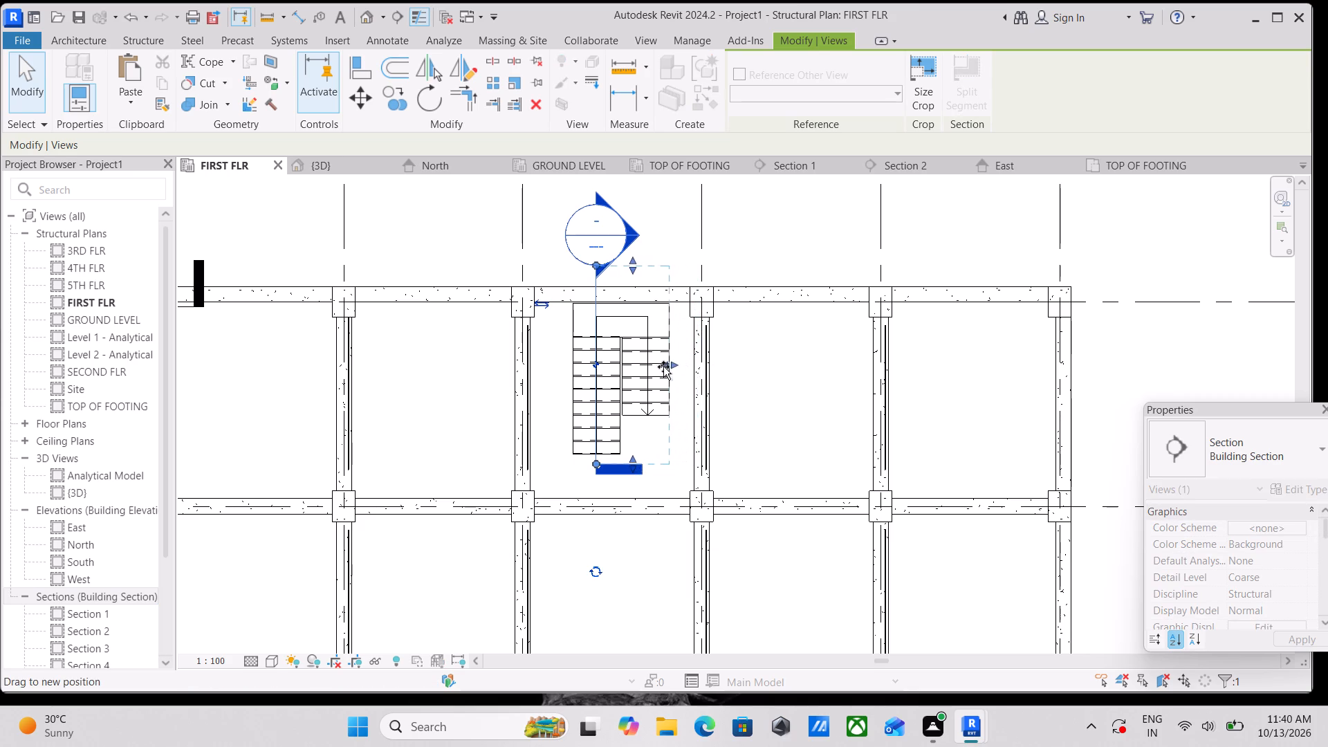
pyautogui.moveTo(663, 367); pyautogui.dragTo(658, 367)
# Open the stair section's view from its marker on the plan.
pyautogui.doubleClick(622, 230)
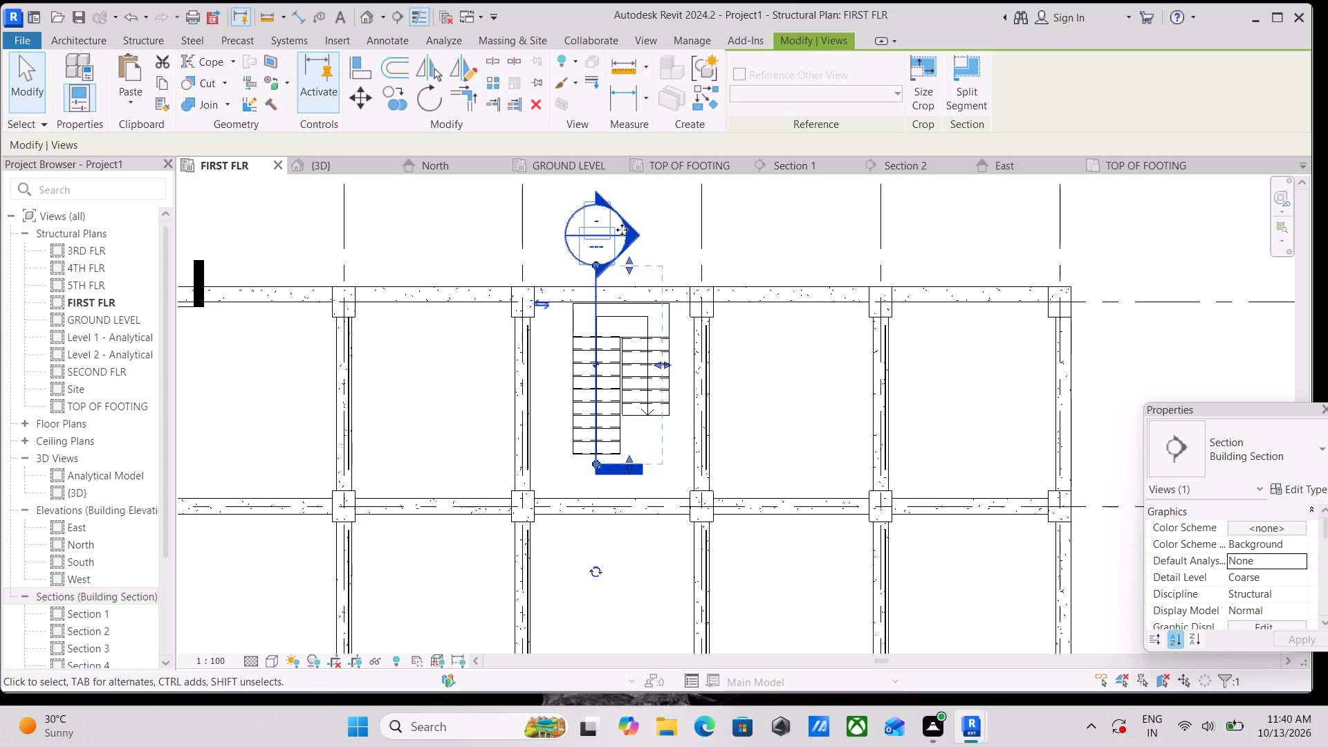
pyautogui.doubleClick(629, 237)
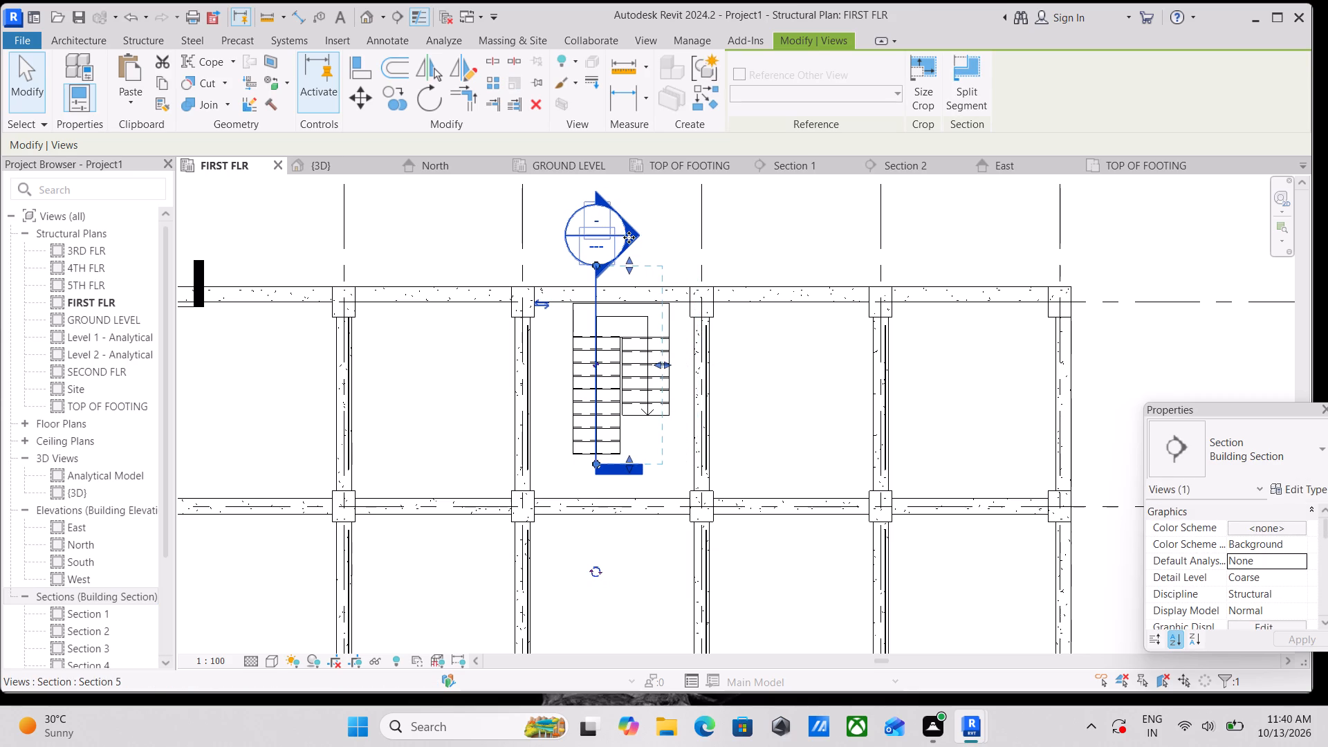
pyautogui.rightClick(629, 237)
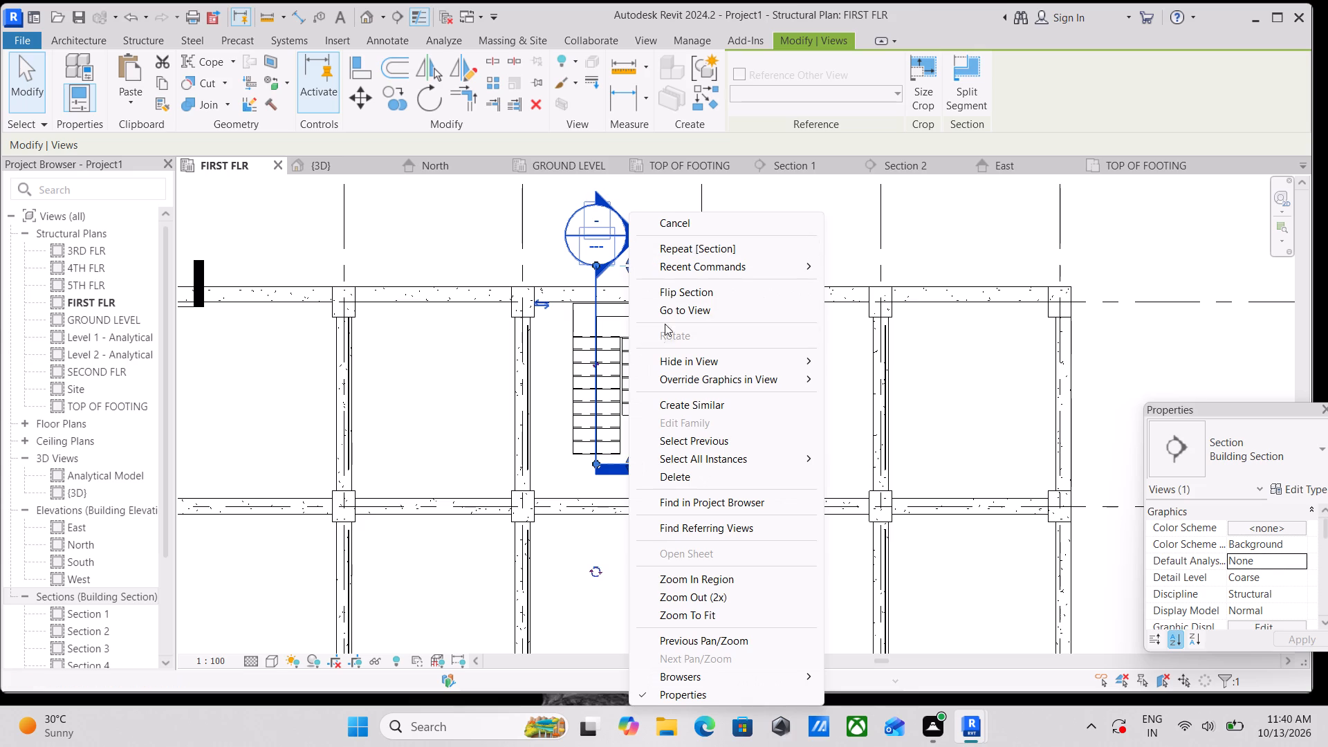
pyautogui.click(667, 314)
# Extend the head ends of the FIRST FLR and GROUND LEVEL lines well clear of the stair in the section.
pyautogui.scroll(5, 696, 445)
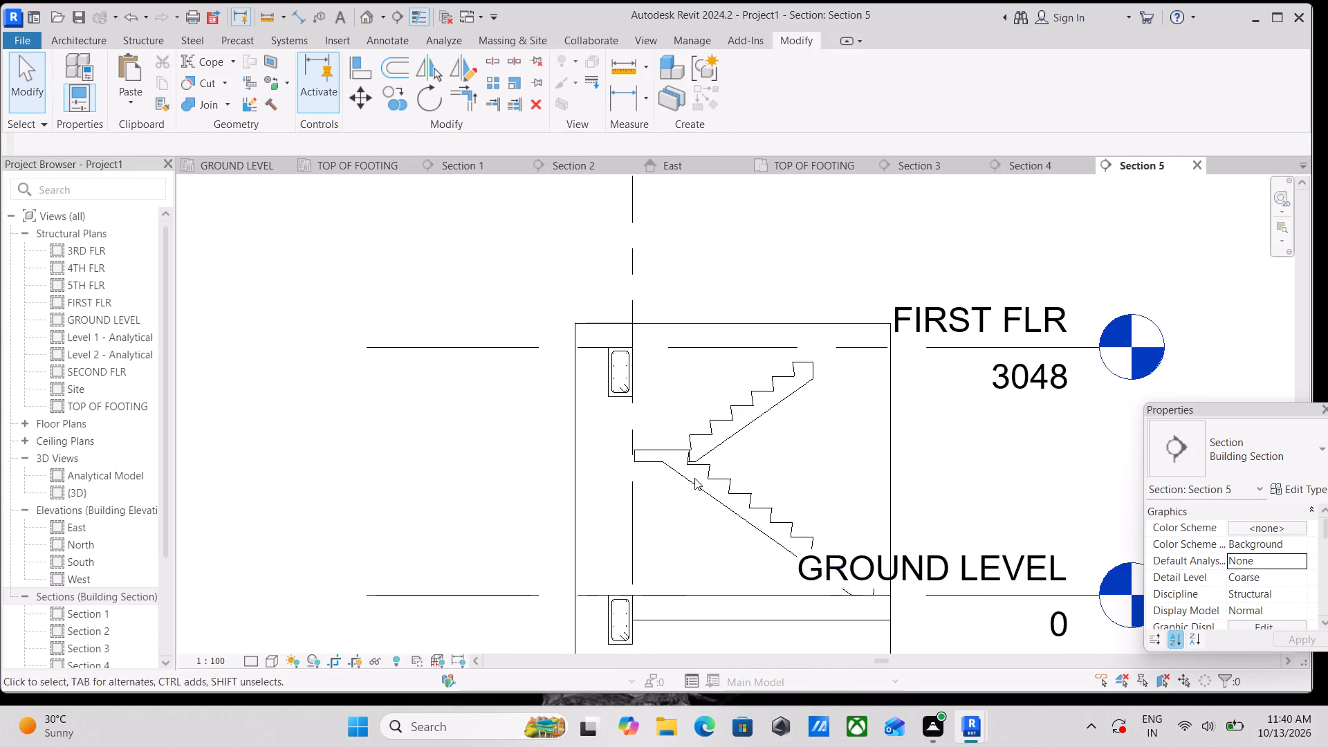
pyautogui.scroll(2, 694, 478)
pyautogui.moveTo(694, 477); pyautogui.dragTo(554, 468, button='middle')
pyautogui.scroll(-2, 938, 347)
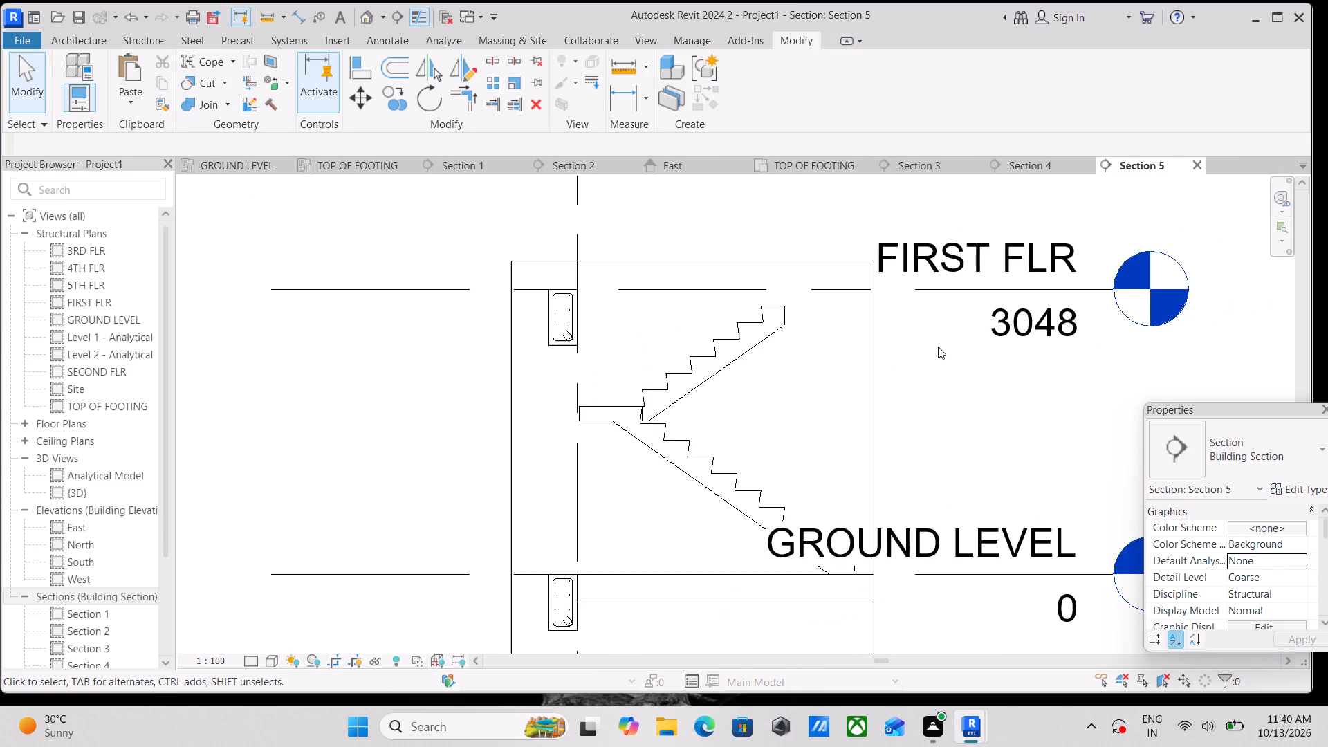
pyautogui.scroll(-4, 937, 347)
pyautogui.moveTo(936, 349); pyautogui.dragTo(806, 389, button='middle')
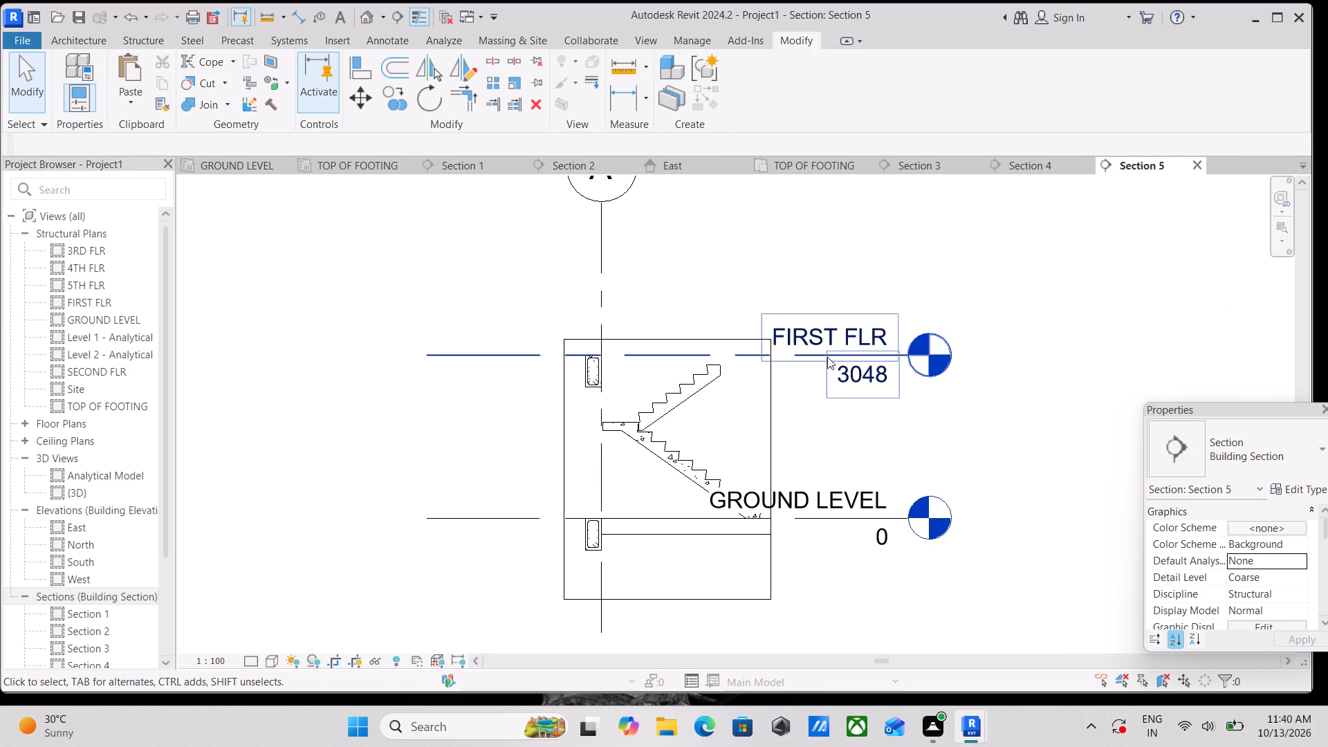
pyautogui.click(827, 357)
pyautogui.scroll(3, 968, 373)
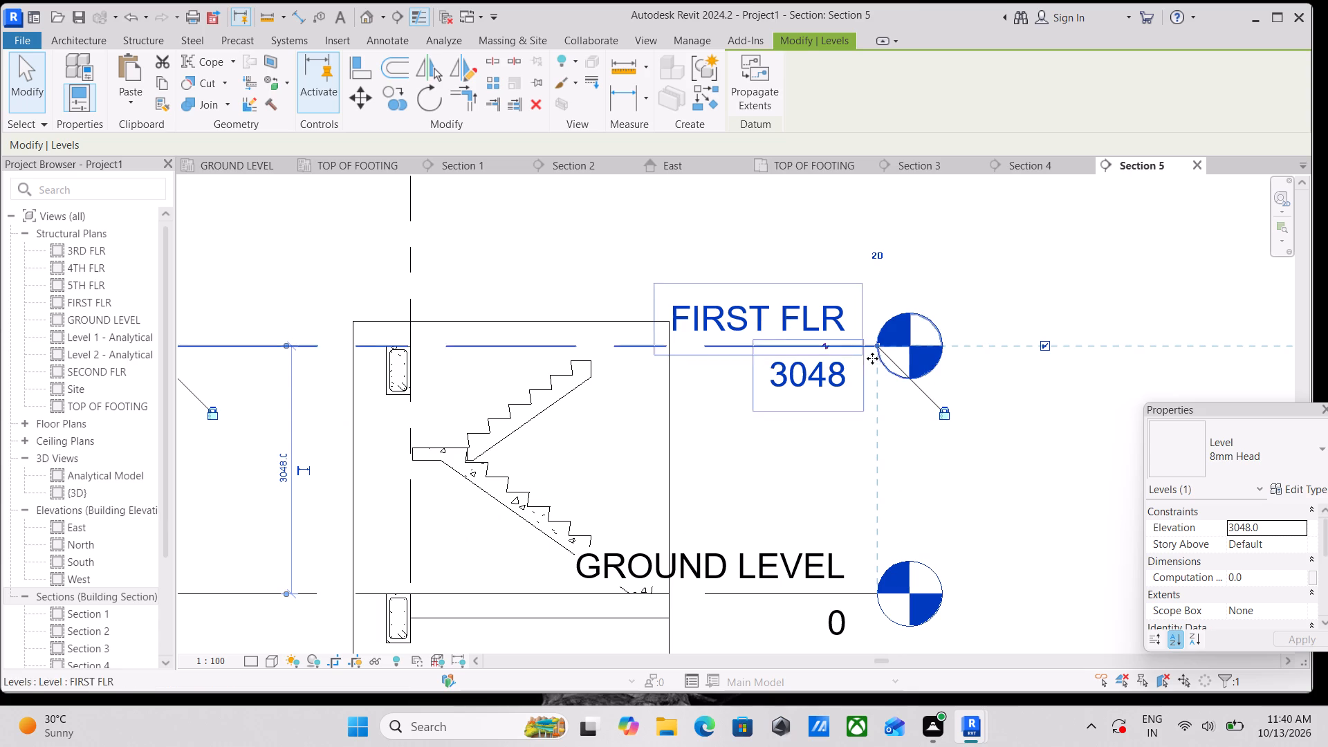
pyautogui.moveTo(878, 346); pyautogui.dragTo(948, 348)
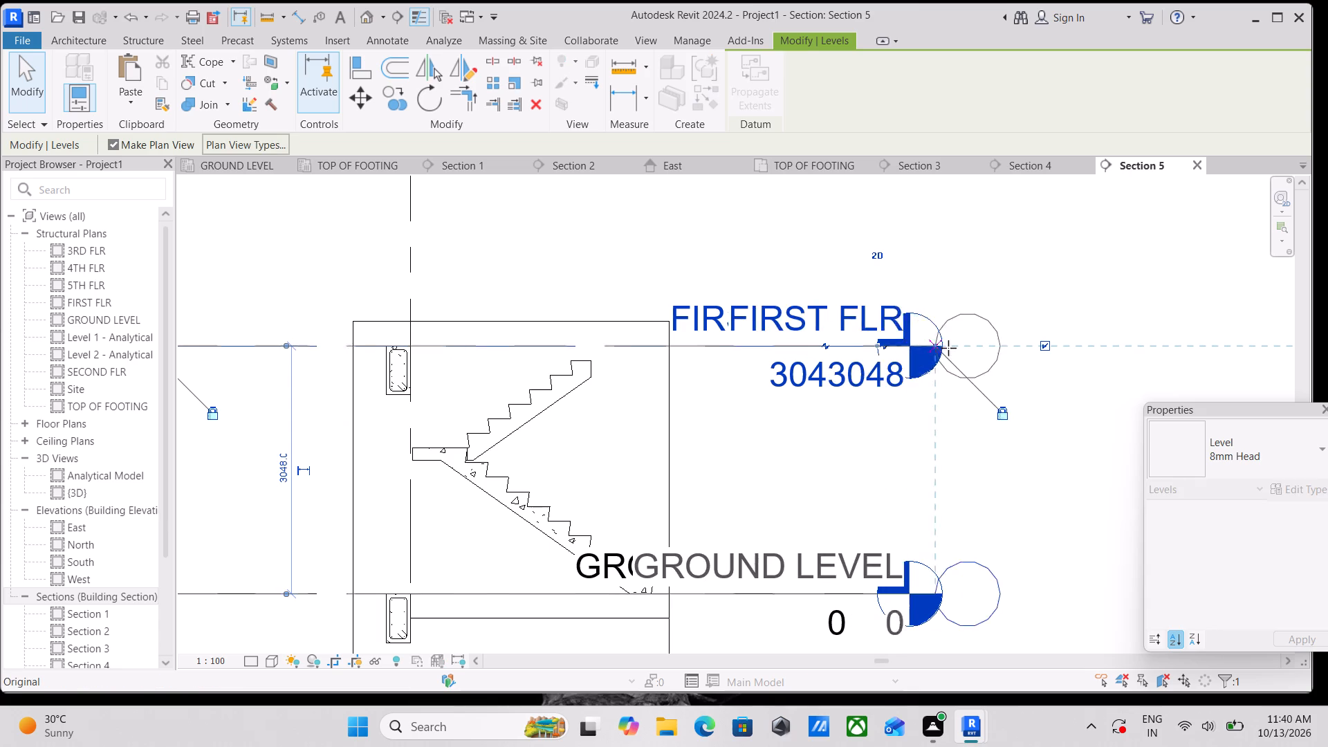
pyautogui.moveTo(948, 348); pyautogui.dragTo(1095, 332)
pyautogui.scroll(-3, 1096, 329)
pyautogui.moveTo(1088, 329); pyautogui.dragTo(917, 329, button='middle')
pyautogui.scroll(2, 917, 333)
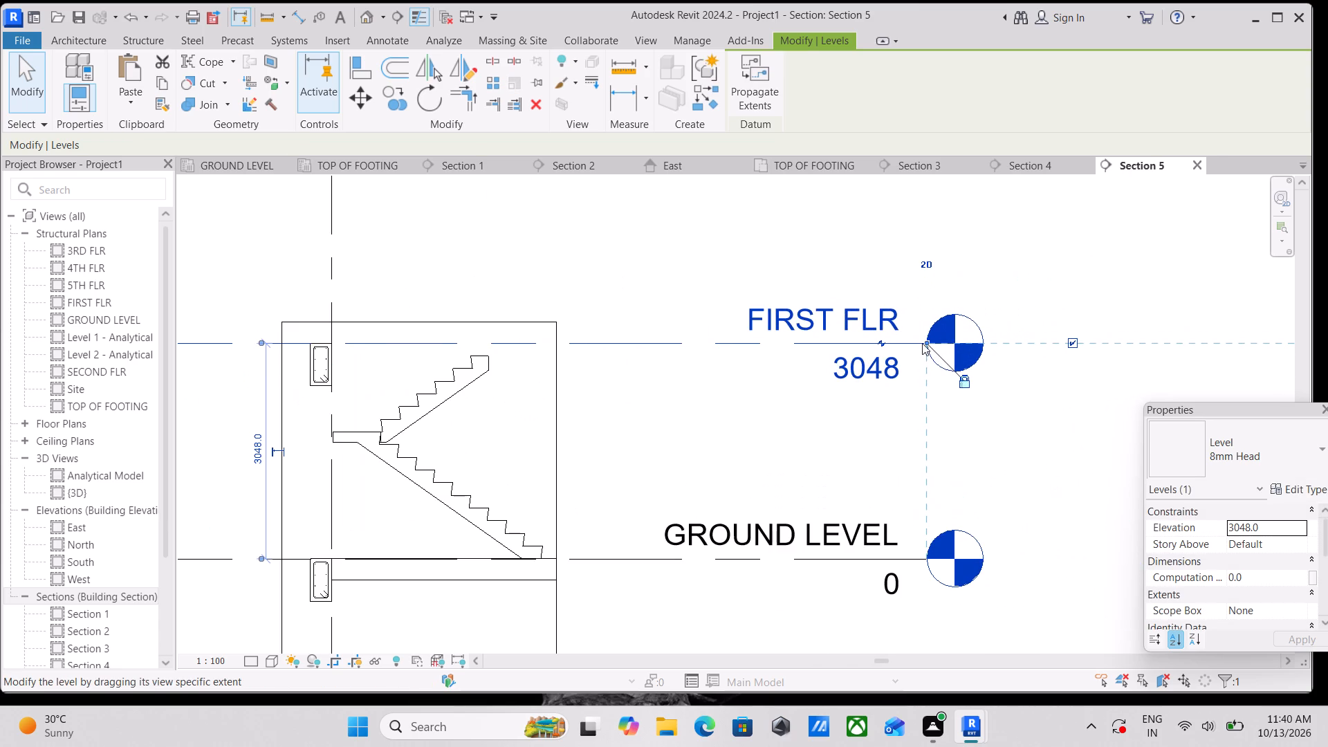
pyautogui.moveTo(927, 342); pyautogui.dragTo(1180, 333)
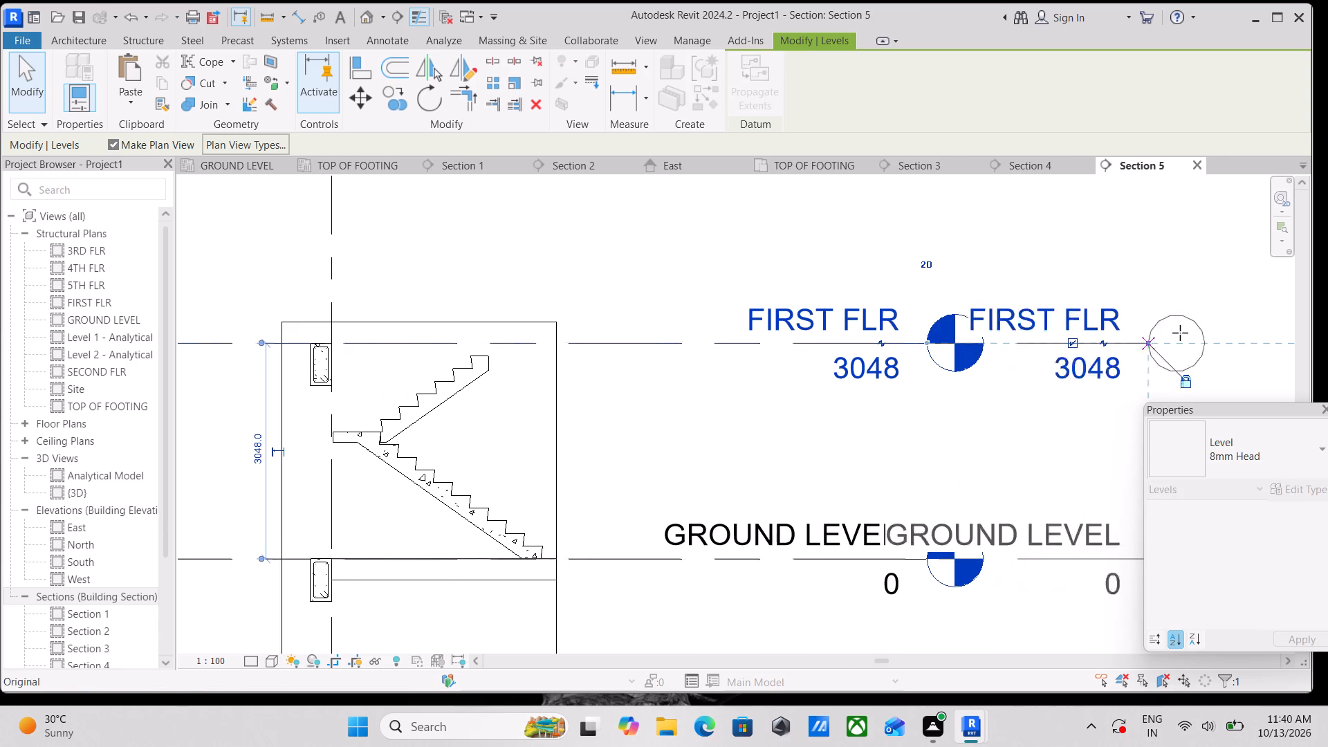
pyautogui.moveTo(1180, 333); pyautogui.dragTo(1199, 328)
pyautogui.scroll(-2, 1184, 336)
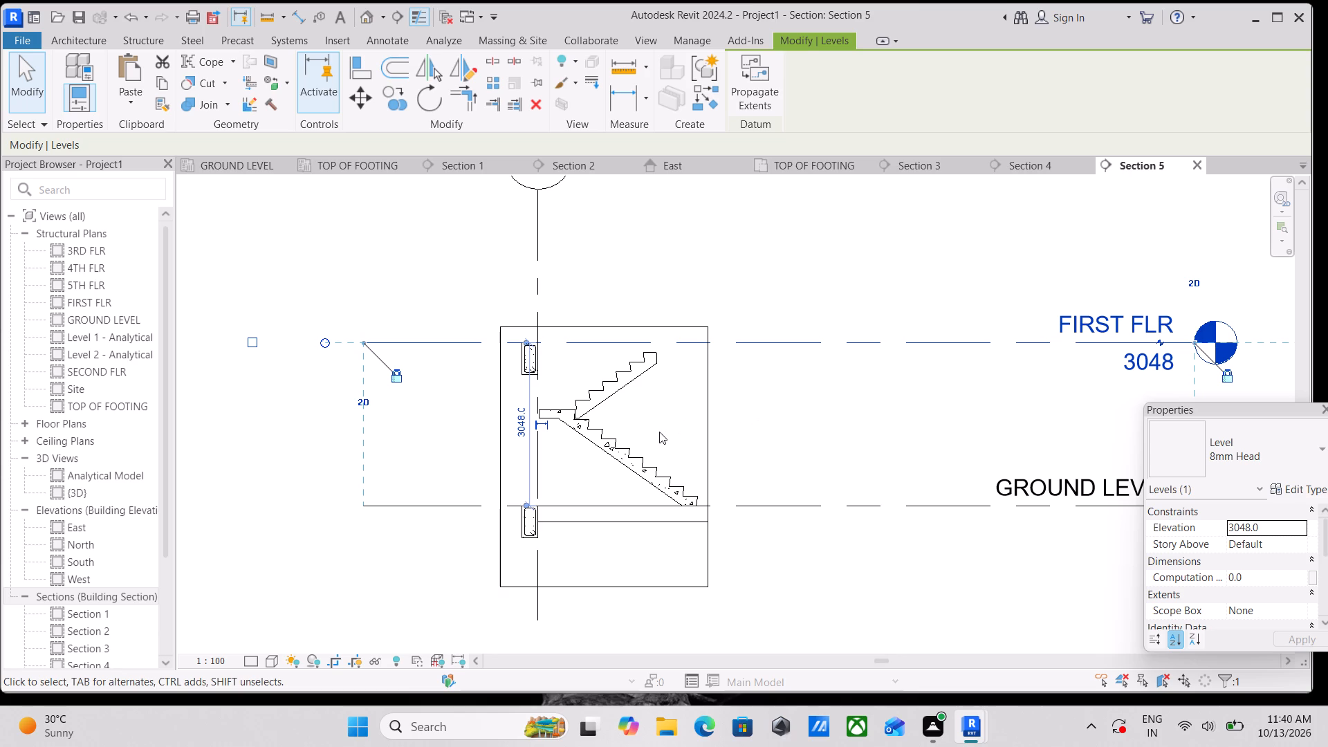
# Pull in the section's crop boundary on the beam side to grid A, cropping out the edge beams beside the stair landing.
pyautogui.scroll(7, 557, 455)
pyautogui.moveTo(571, 490); pyautogui.dragTo(543, 529, button='middle')
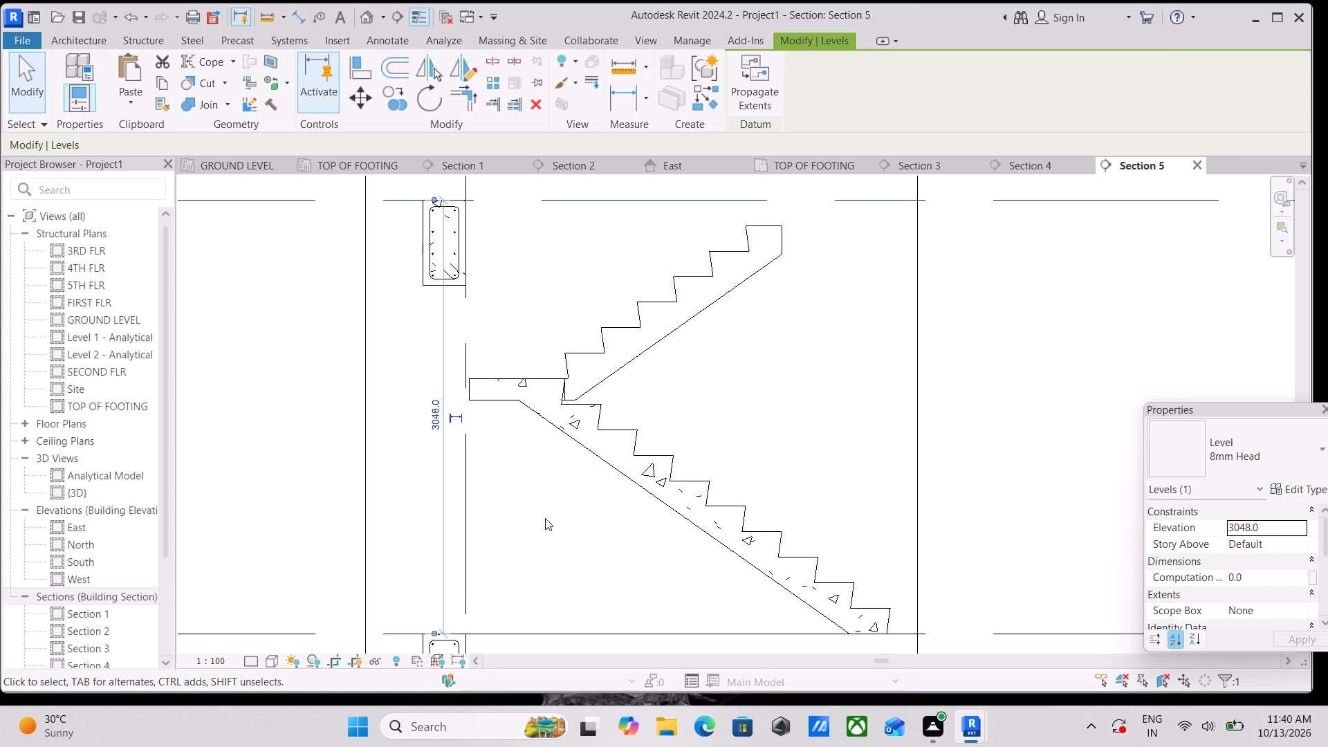
pyautogui.scroll(-3, 544, 504)
pyautogui.click(423, 449)
pyautogui.scroll(-1, 486, 465)
pyautogui.moveTo(486, 465); pyautogui.dragTo(501, 432, button='middle')
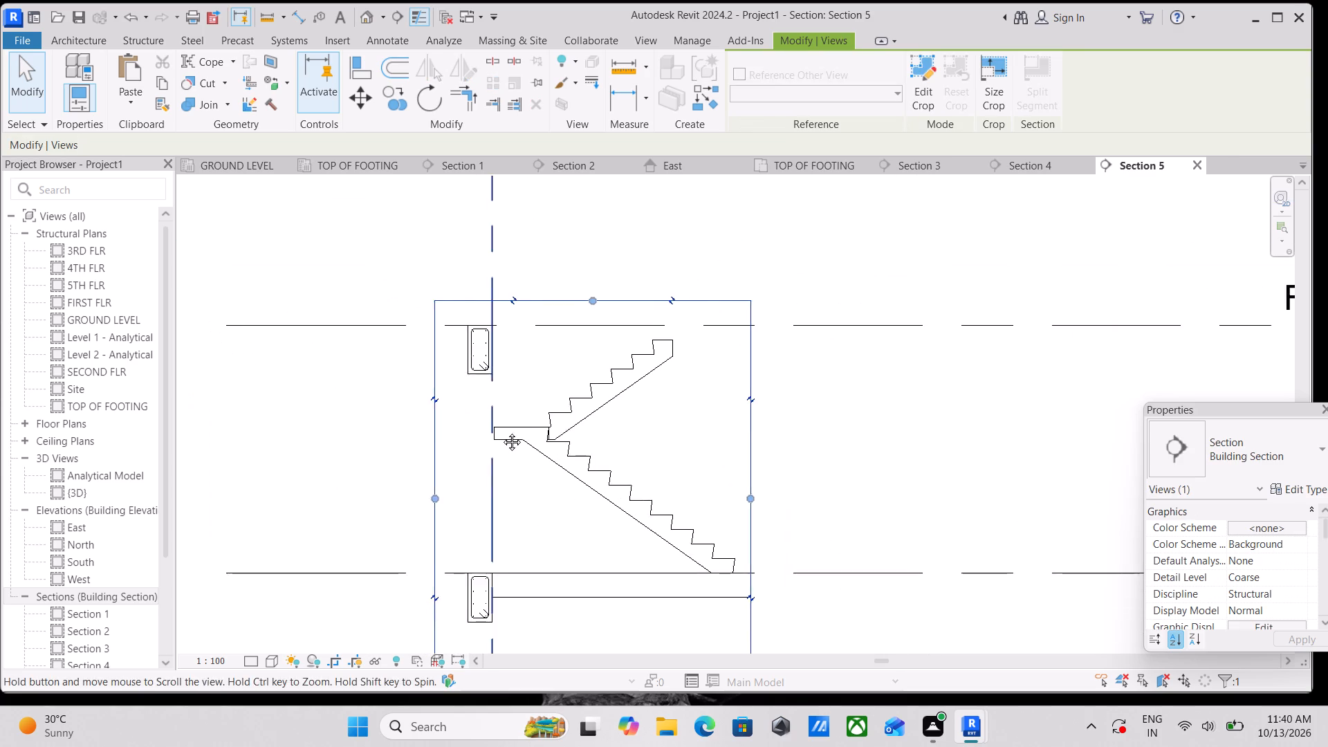
pyautogui.moveTo(501, 432); pyautogui.dragTo(519, 402, button='middle')
pyautogui.moveTo(465, 437); pyautogui.dragTo(501, 438)
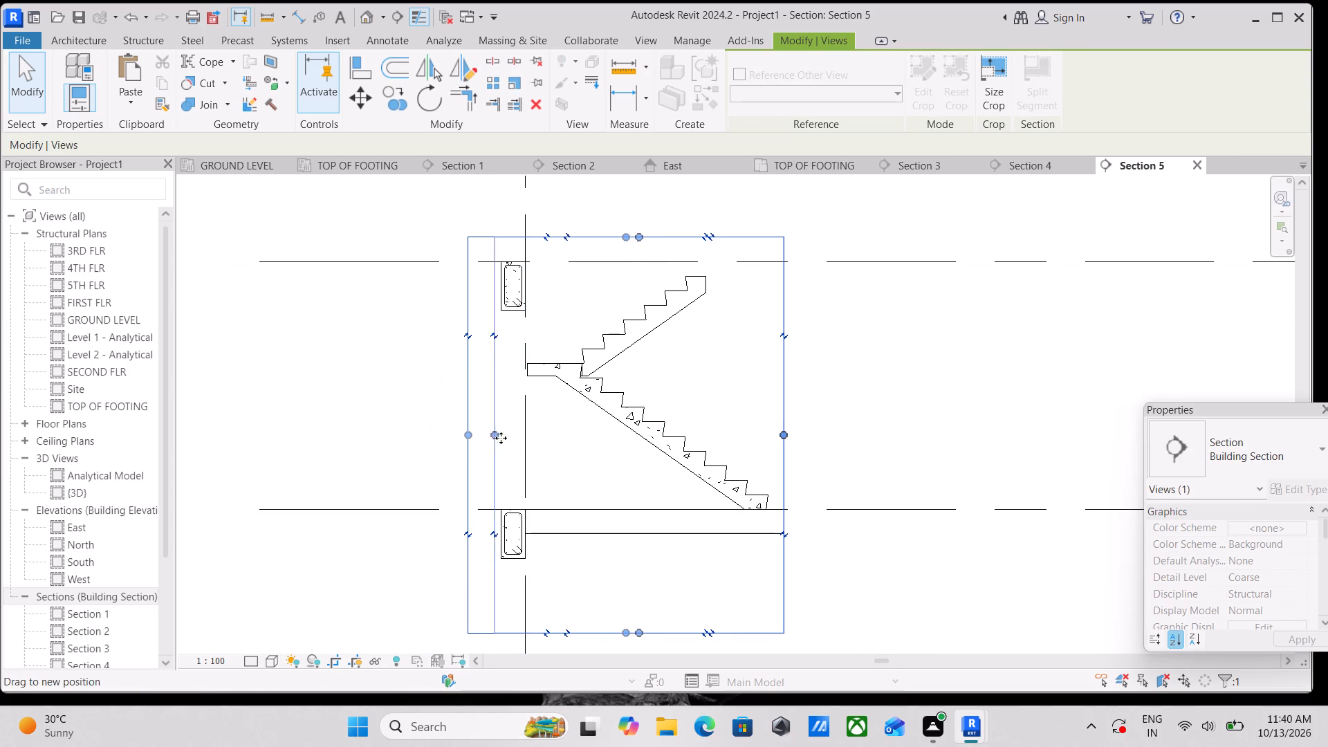
pyautogui.moveTo(501, 438); pyautogui.dragTo(521, 436)
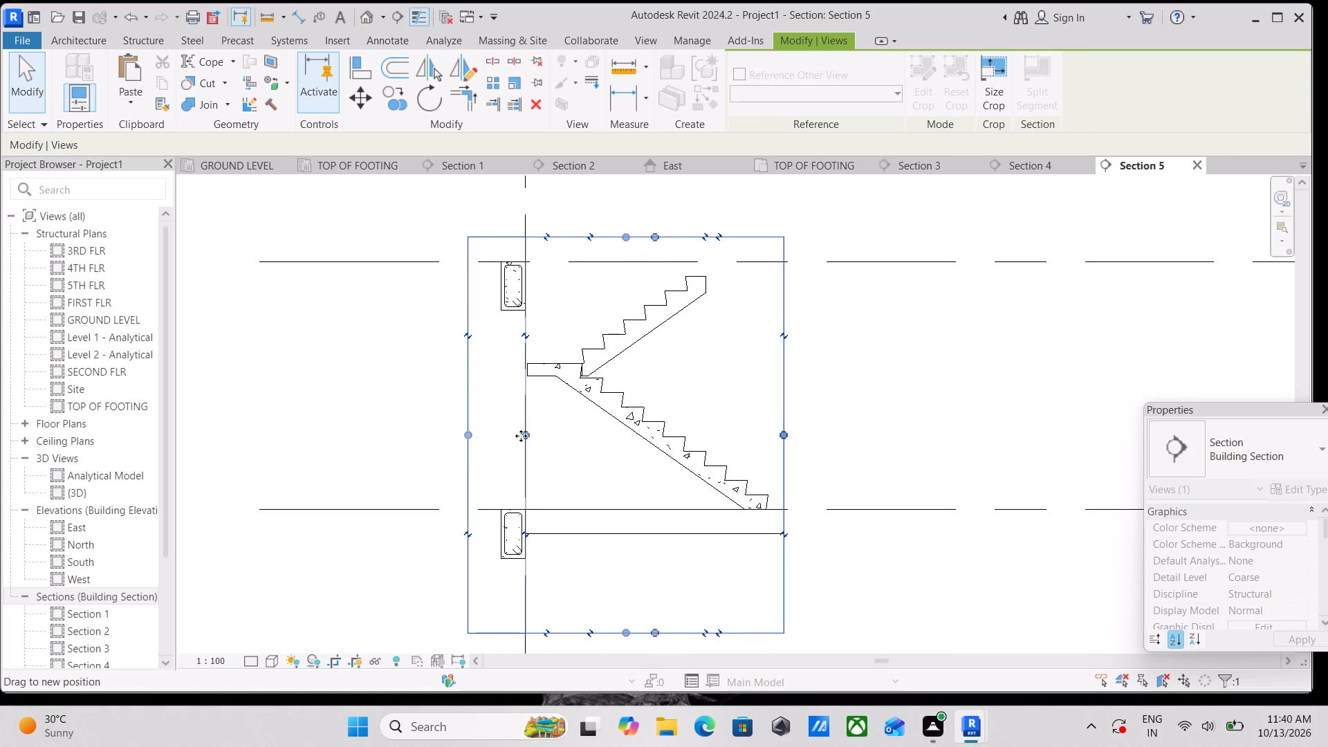
pyautogui.moveTo(521, 436); pyautogui.dragTo(520, 436)
# Extend the FIRST FLR and GROUND LEVEL lines so their heads and labels sit well clear of the cropped stair.
pyautogui.scroll(3, 520, 436)
pyautogui.moveTo(544, 394); pyautogui.dragTo(394, 421, button='middle')
pyautogui.scroll(-1, 431, 406)
pyautogui.moveTo(431, 407); pyautogui.dragTo(381, 358, button='middle')
pyautogui.scroll(-4, 851, 396)
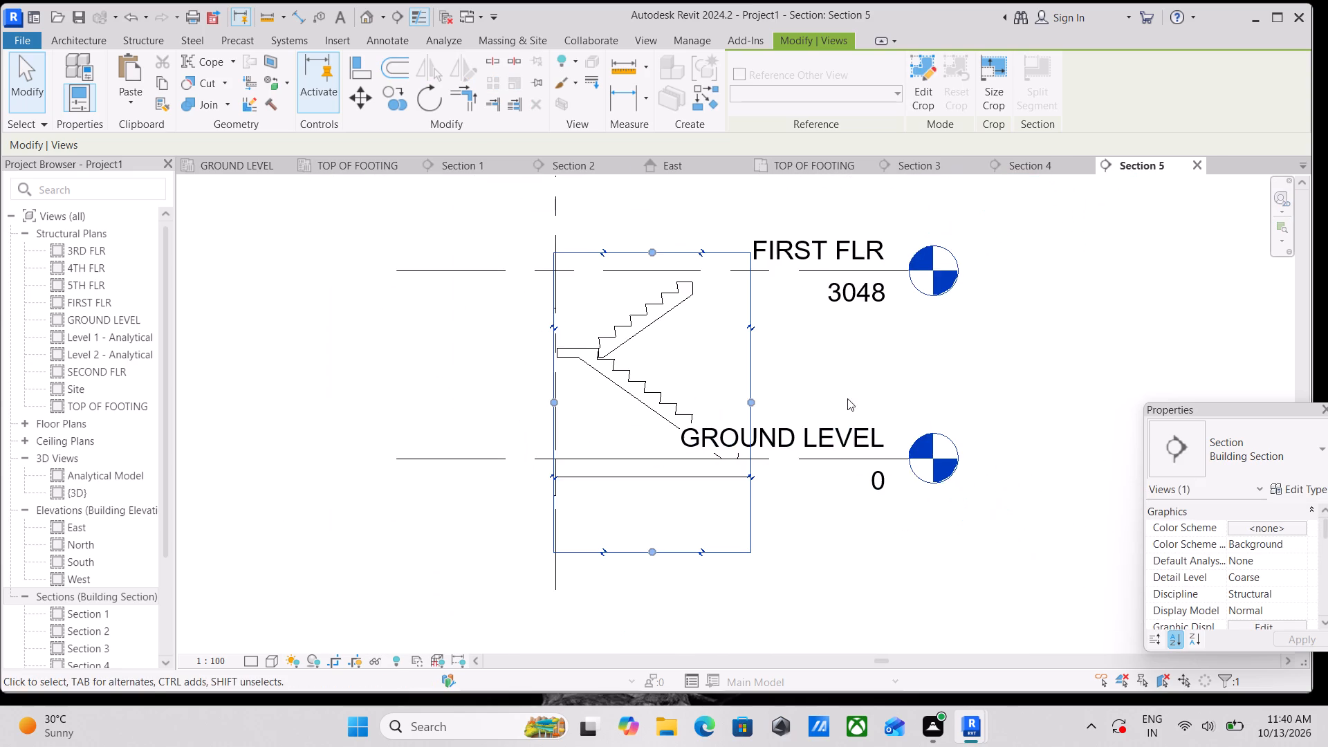
pyautogui.moveTo(847, 370); pyautogui.dragTo(789, 414, button='middle')
pyautogui.click(716, 315)
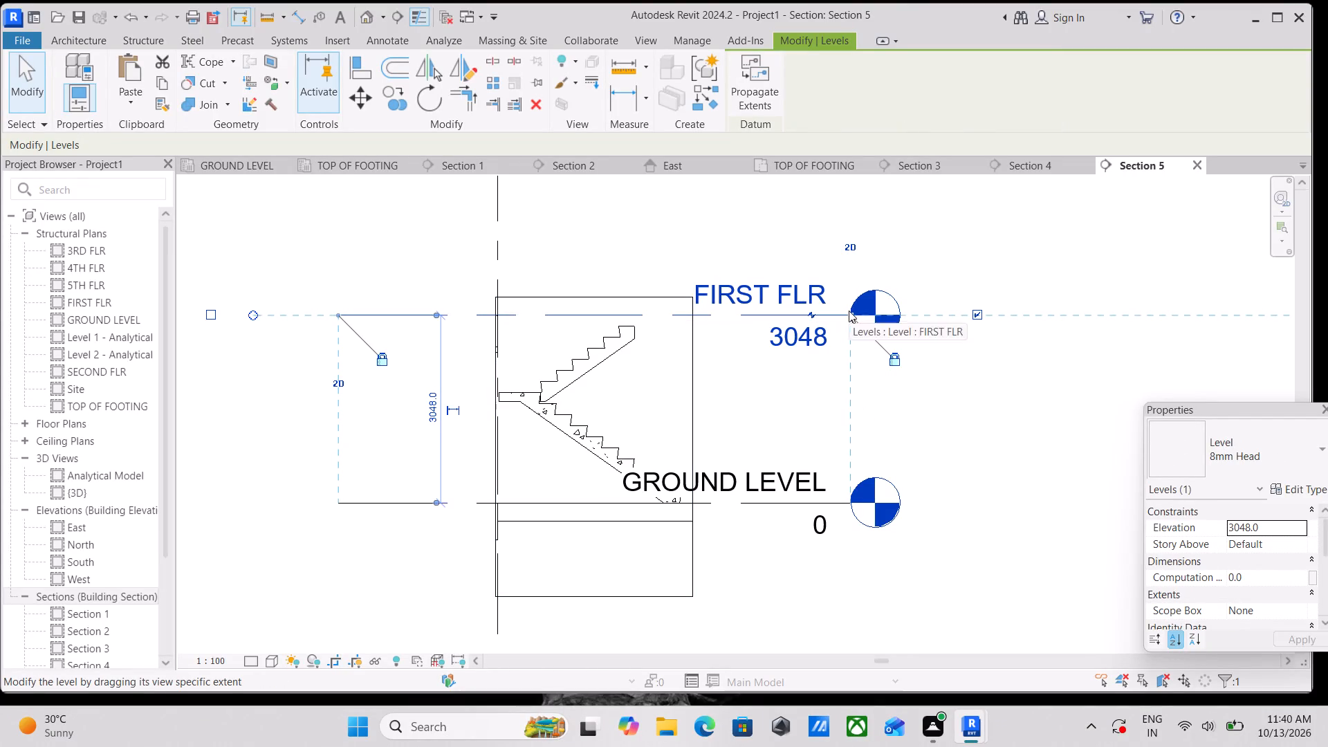
pyautogui.moveTo(850, 313); pyautogui.dragTo(1145, 321)
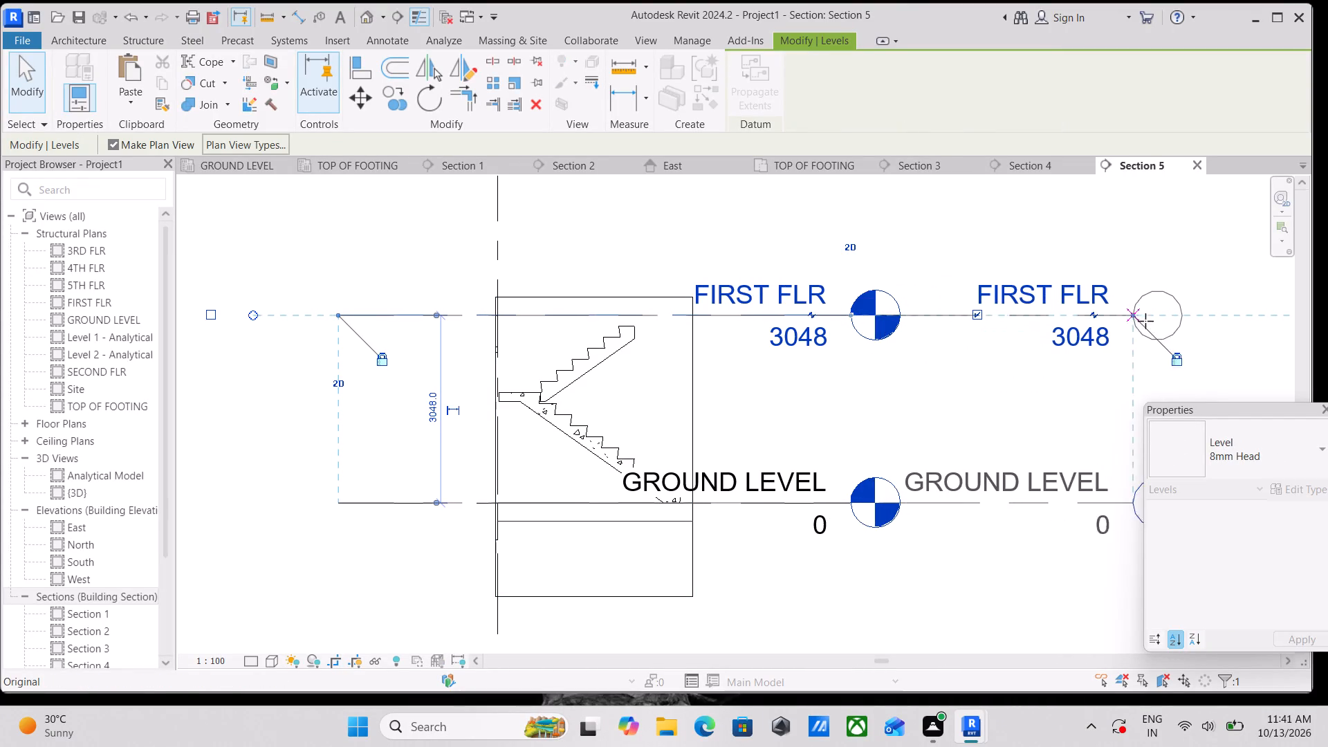
pyautogui.moveTo(1145, 321); pyautogui.dragTo(1166, 319)
pyautogui.scroll(-2, 981, 362)
pyautogui.scroll(3, 798, 394)
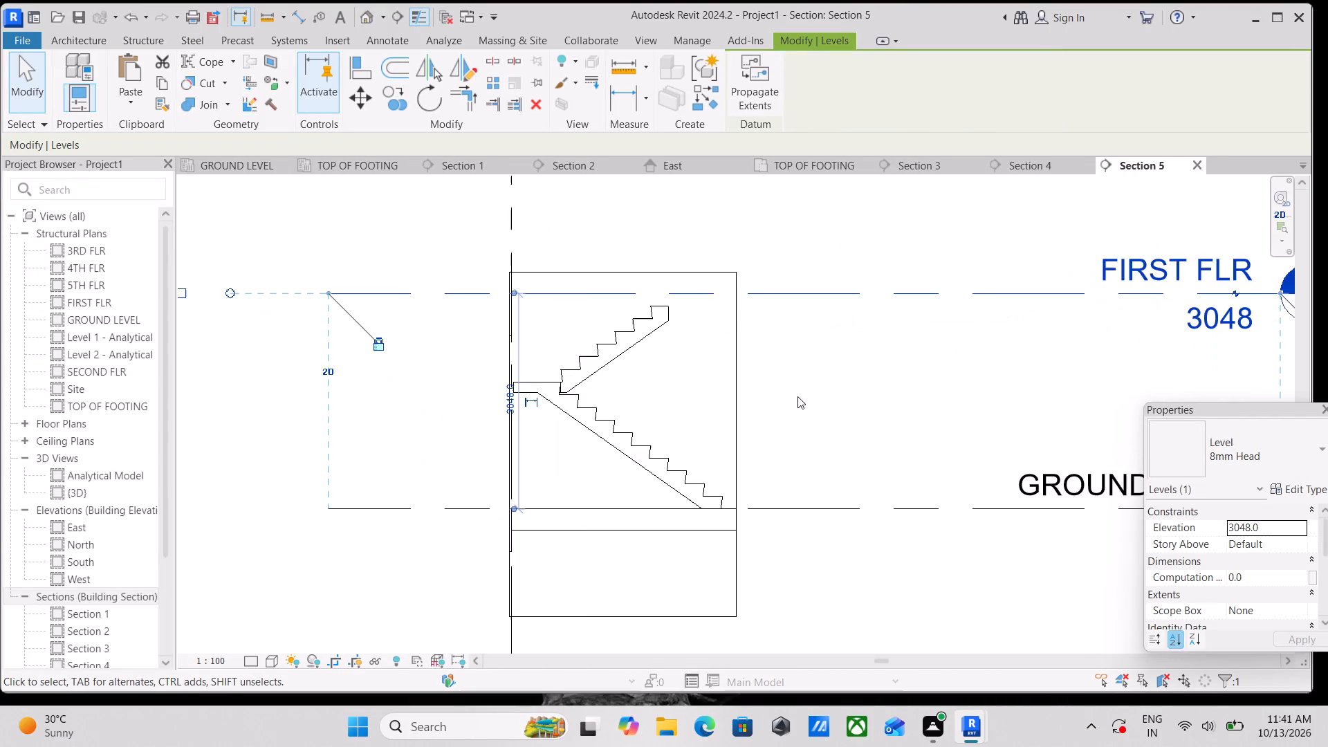
# Examine the stair's landing and both flights in the section.
pyautogui.moveTo(797, 398); pyautogui.dragTo(979, 401, button='middle')
pyautogui.scroll(3, 881, 428)
pyautogui.scroll(3, 648, 488)
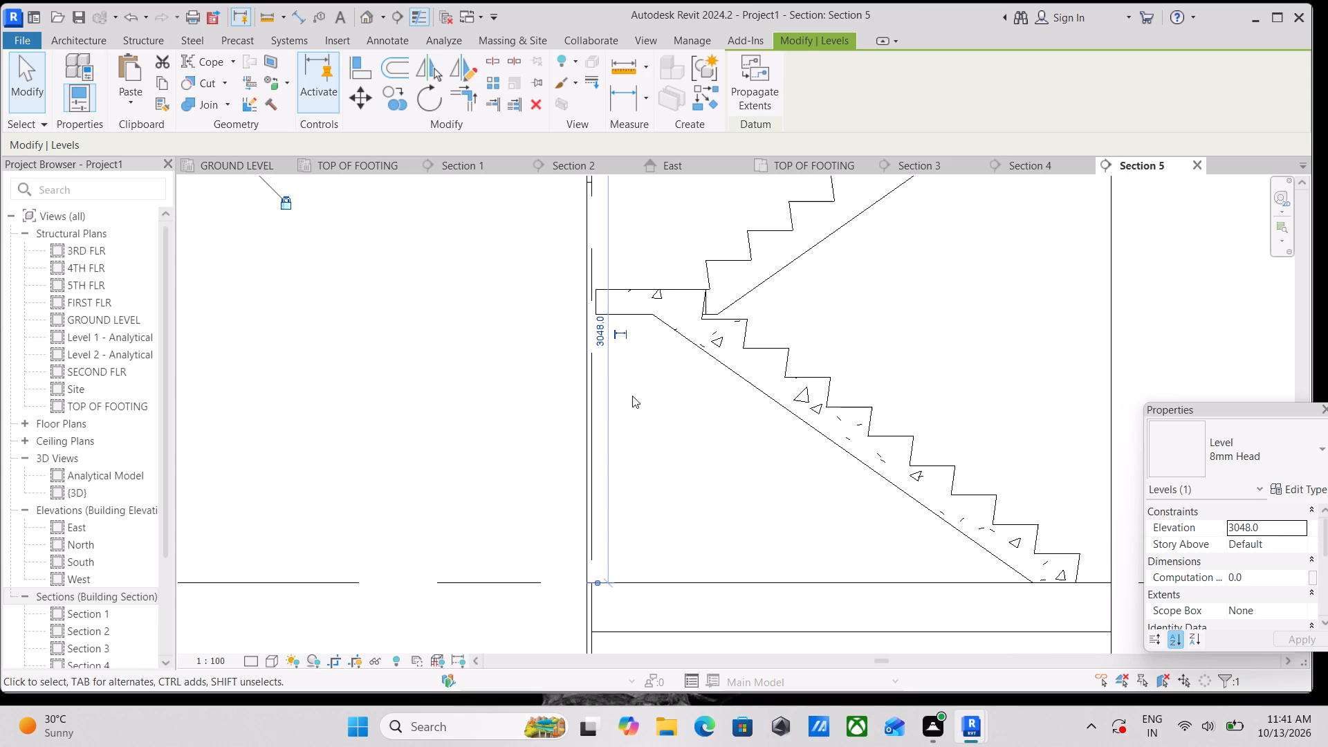
pyautogui.scroll(-2, 646, 385)
pyautogui.moveTo(645, 386); pyautogui.dragTo(617, 436, button='middle')
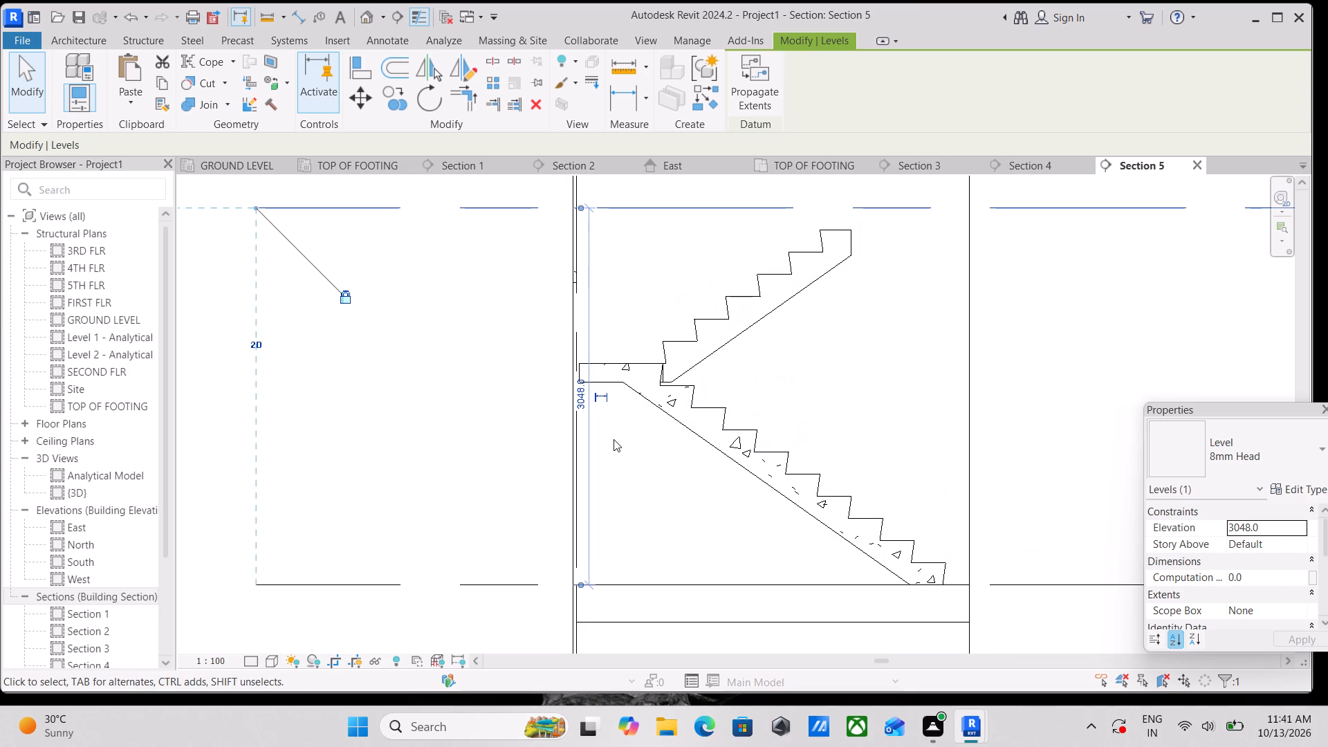
pyautogui.scroll(3, 614, 439)
pyautogui.scroll(-2, 614, 439)
pyautogui.moveTo(614, 439); pyautogui.dragTo(543, 494, button='middle')
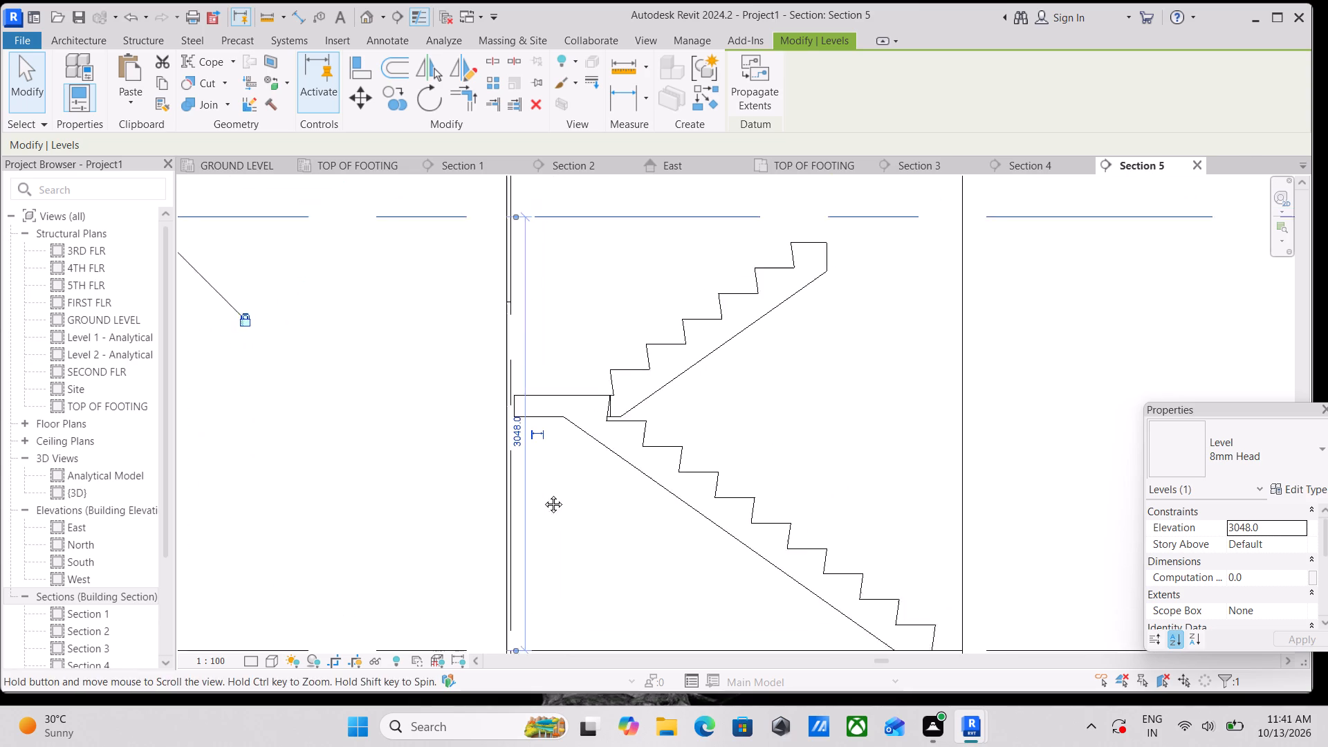
pyautogui.moveTo(543, 494); pyautogui.dragTo(542, 495, button='middle')
pyautogui.scroll(-2, 670, 423)
pyautogui.moveTo(672, 423); pyautogui.dragTo(638, 442, button='middle')
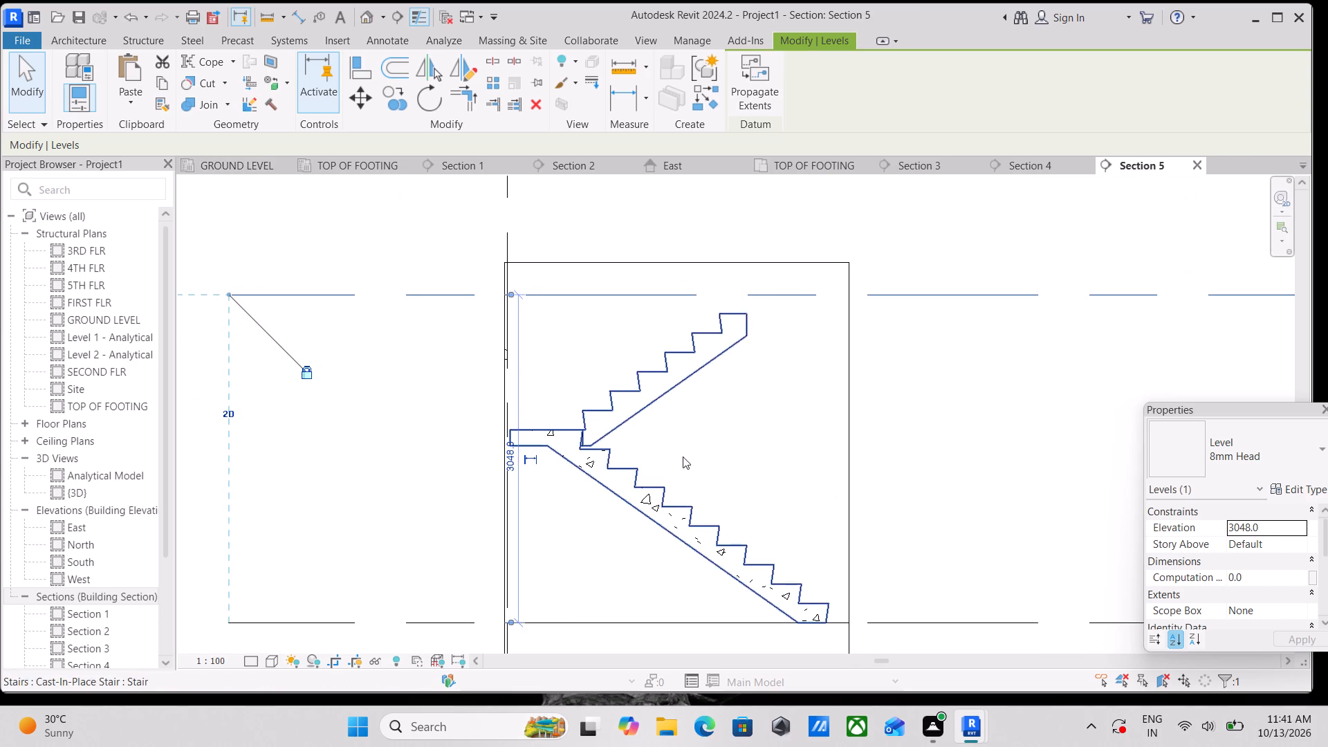
pyautogui.scroll(3, 691, 466)
pyautogui.scroll(-3, 703, 454)
pyautogui.moveTo(714, 441); pyautogui.dragTo(730, 421, button='middle')
pyautogui.scroll(-1, 736, 403)
pyautogui.moveTo(736, 403); pyautogui.dragTo(738, 429, button='middle')
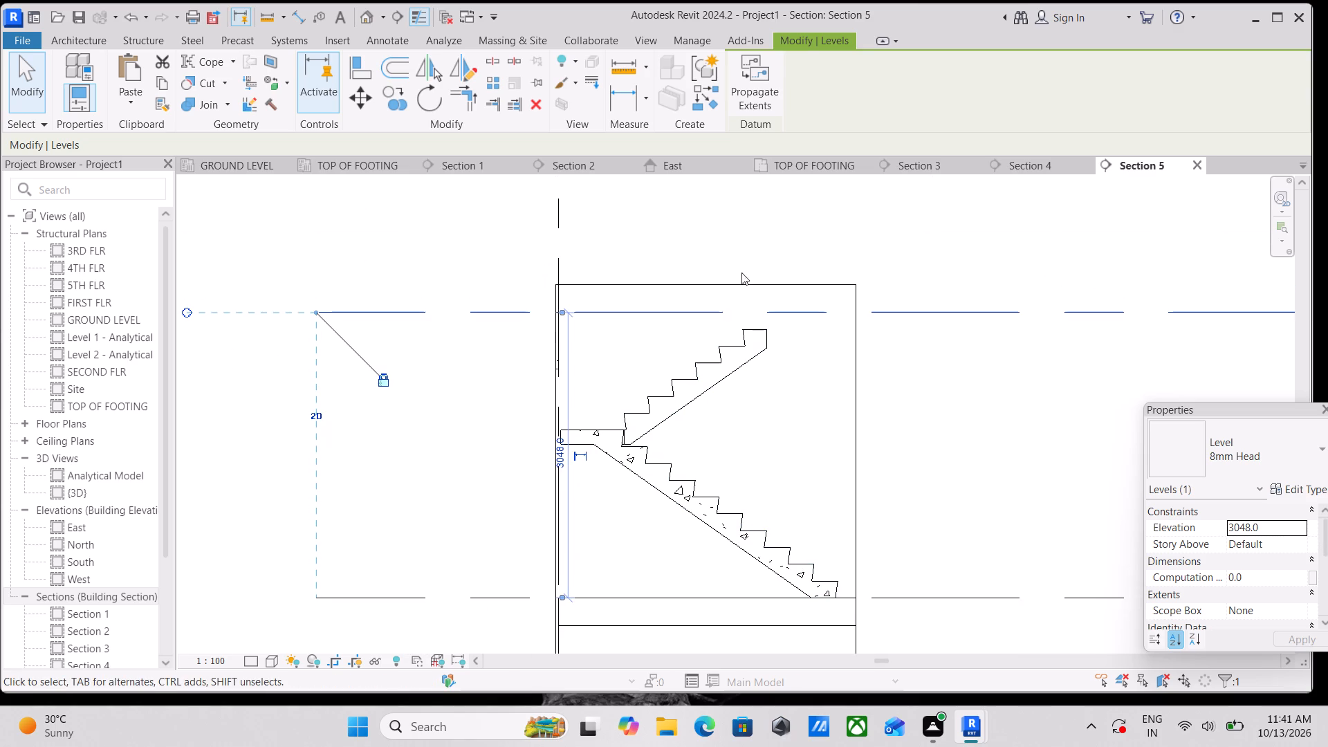
pyautogui.scroll(2, 593, 433)
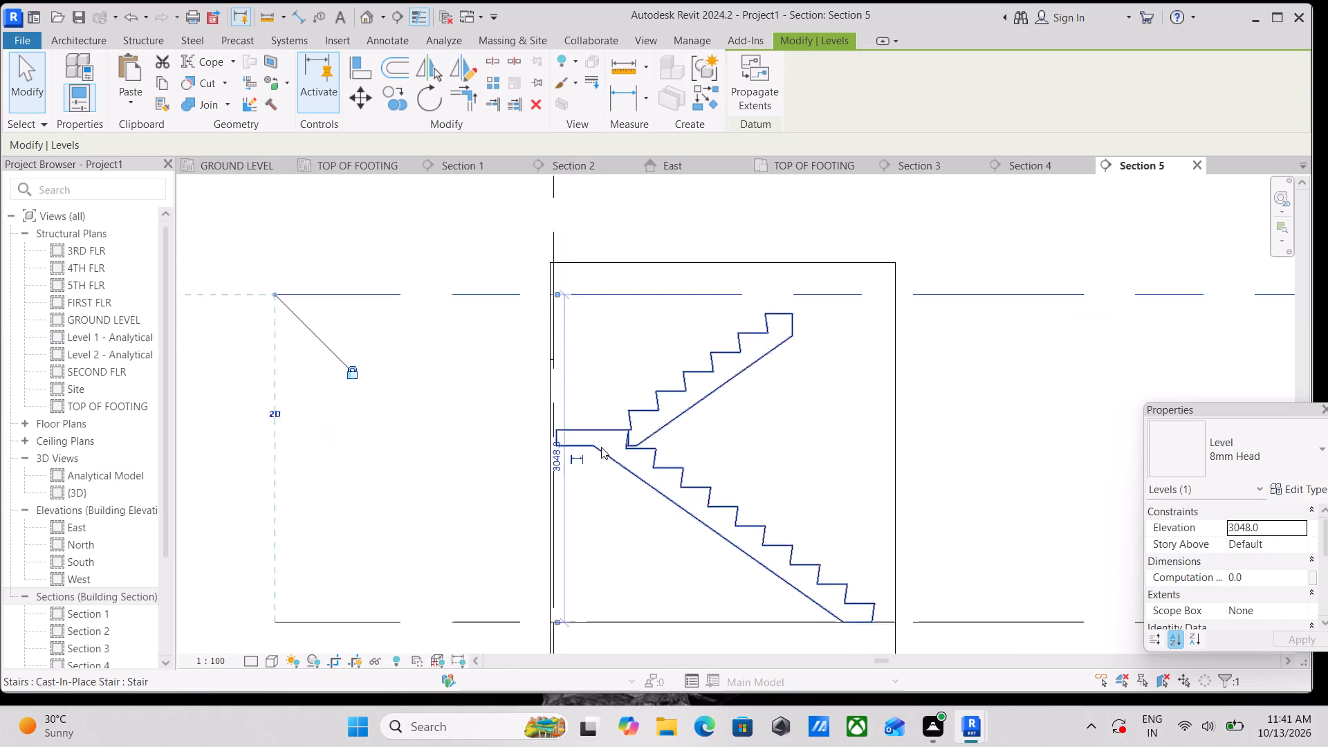
pyautogui.scroll(1, 601, 447)
# Review the rebar cover types and their settings, including the interior shells entries, for the Edit Rebar Cover command.
pyautogui.click(146, 37)
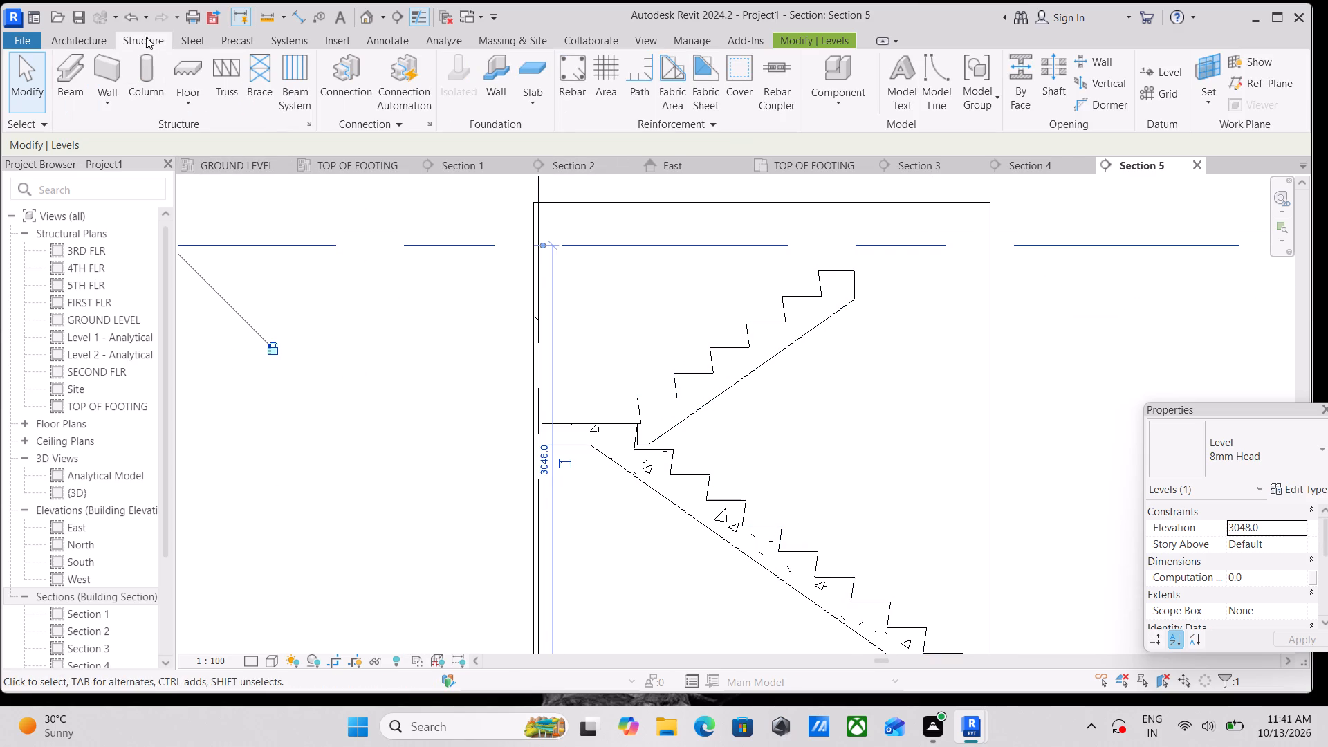
pyautogui.click(751, 84)
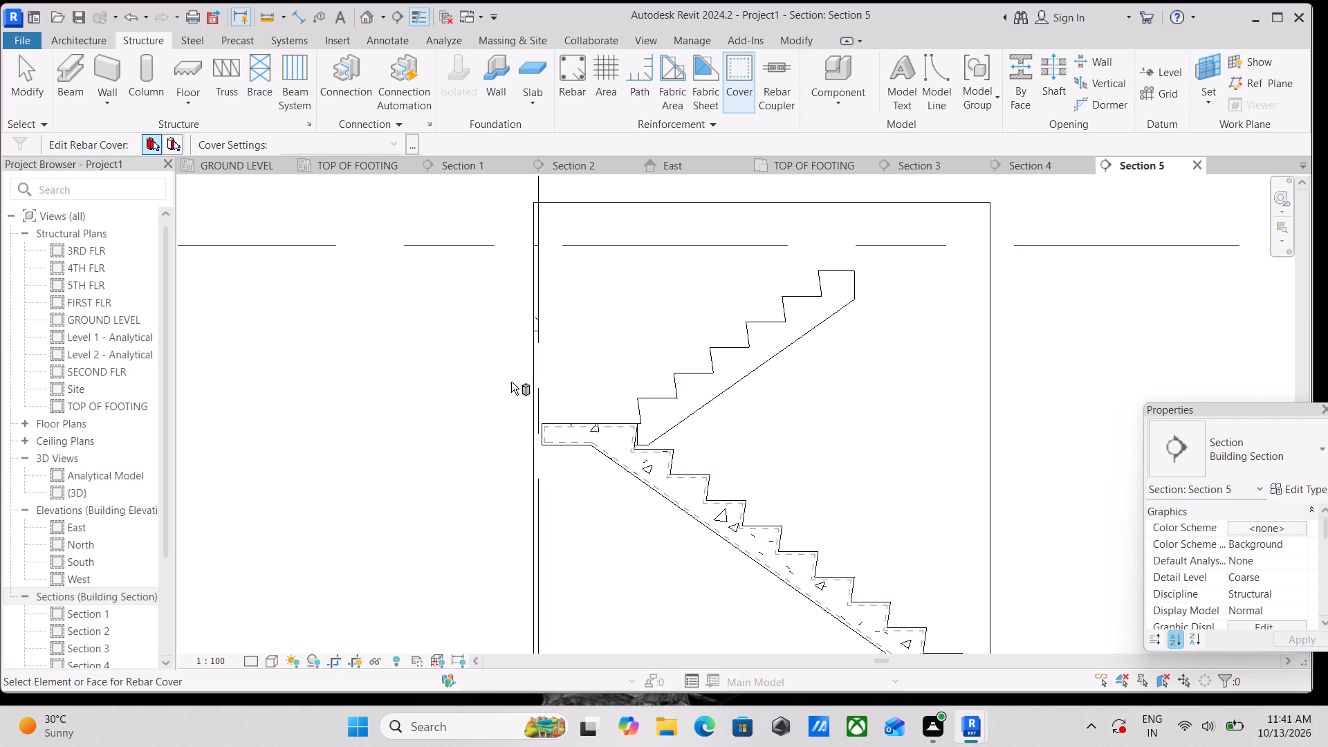
pyautogui.click(391, 140)
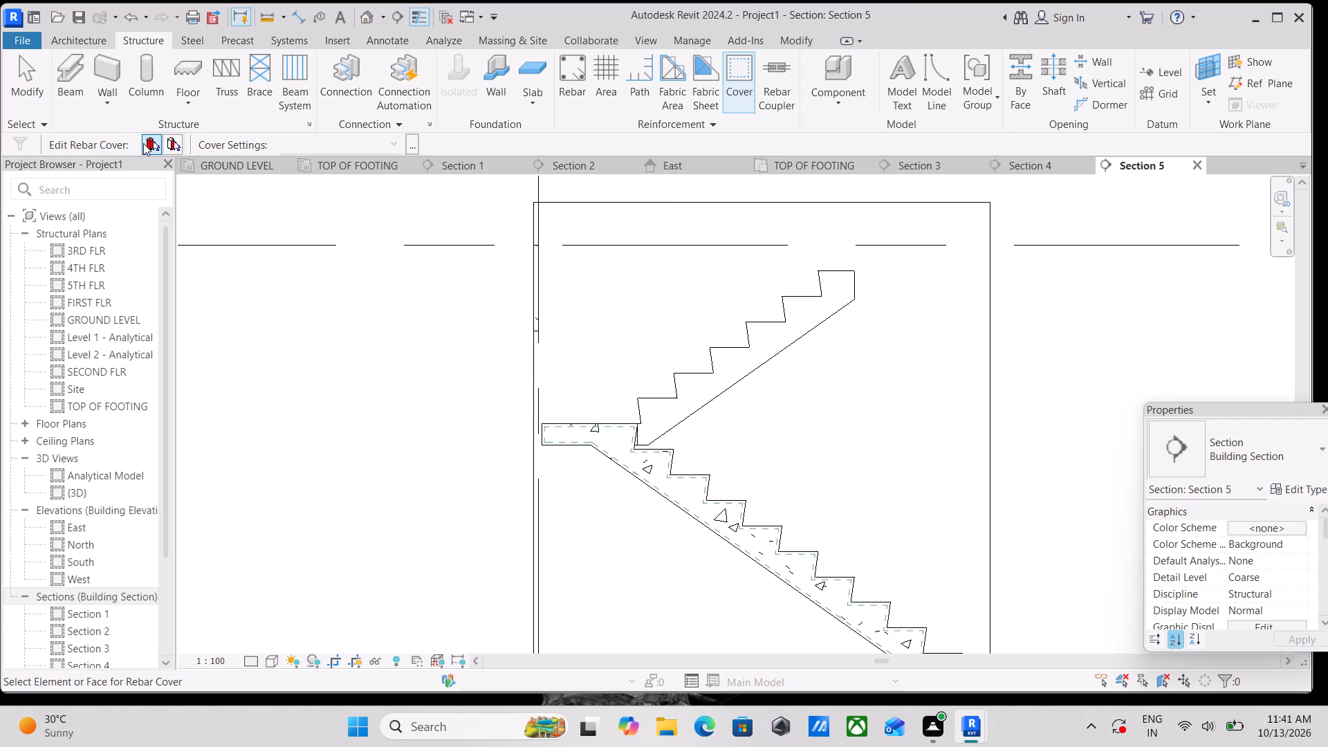
pyautogui.click(144, 143)
pyautogui.click(173, 143)
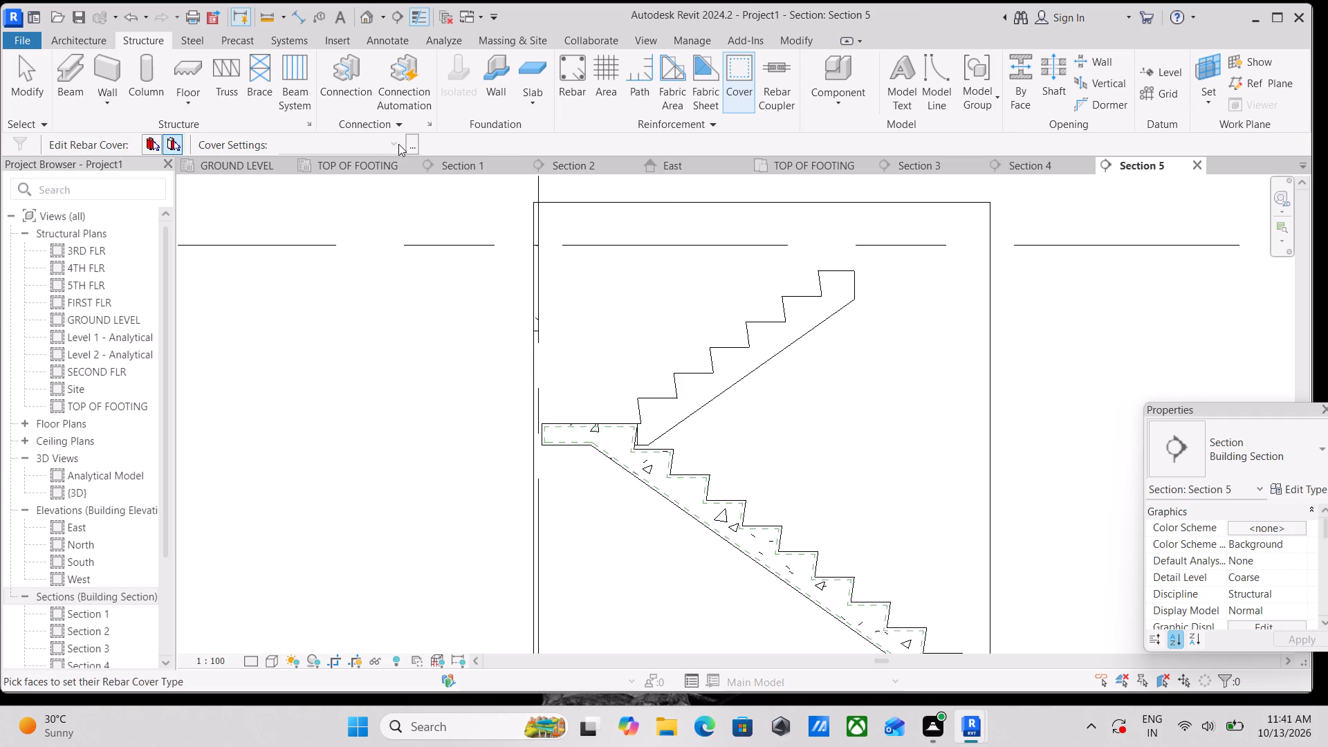
pyautogui.click(397, 144)
pyautogui.click(411, 145)
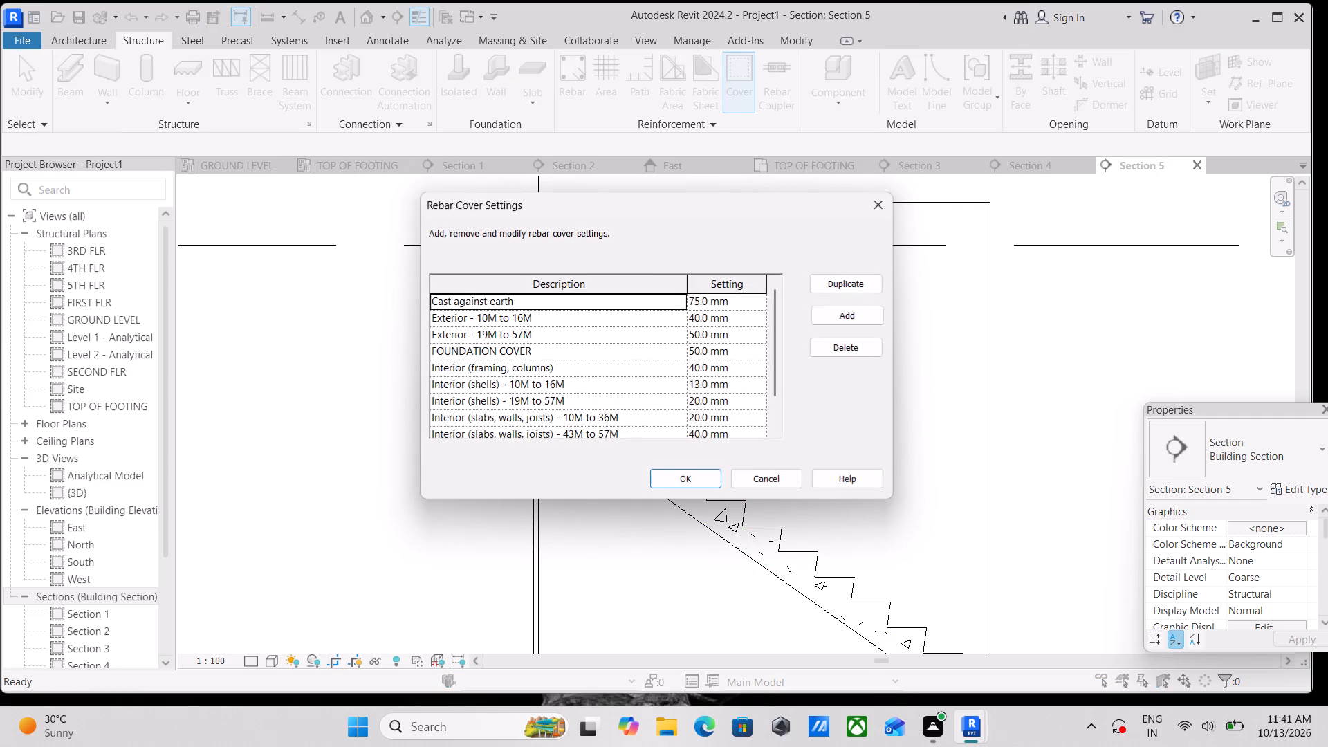
pyautogui.scroll(2, 578, 356)
pyautogui.scroll(-1, 676, 403)
pyautogui.click(703, 365)
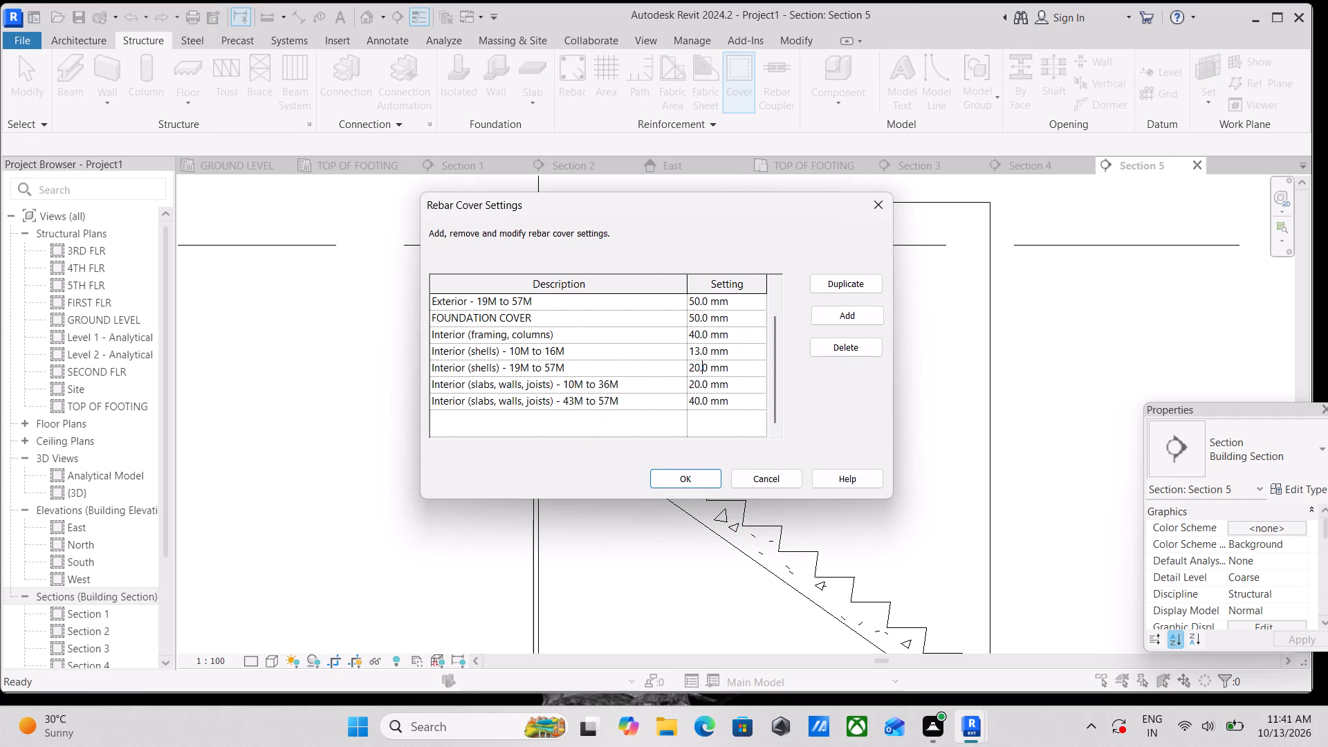
pyautogui.click(674, 367)
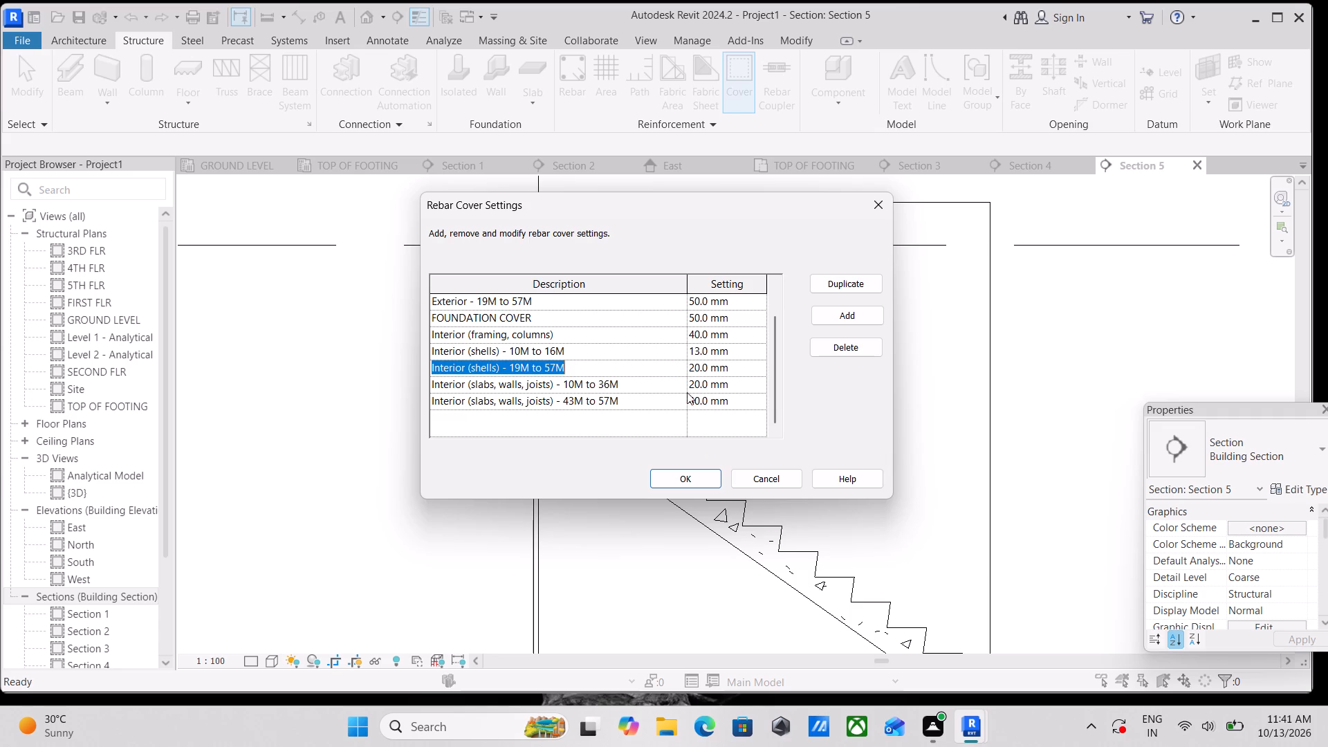
pyautogui.click(730, 365)
pyautogui.click(683, 471)
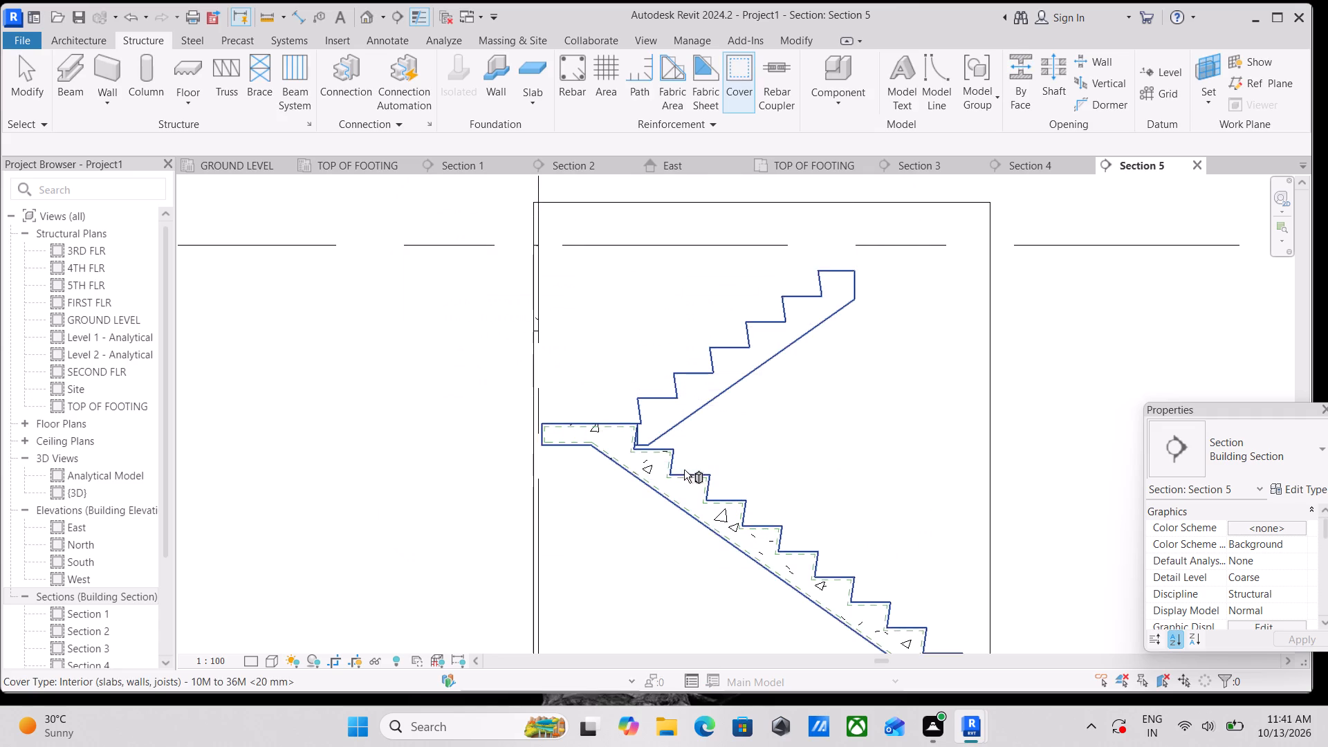
# Examine the rebar cover outline along the stair's landing and lower flight.
pyautogui.scroll(9, 654, 456)
pyautogui.scroll(5, 525, 401)
pyautogui.scroll(-3, 547, 389)
pyautogui.moveTo(547, 389); pyautogui.dragTo(587, 356, button='middle')
pyautogui.scroll(-5, 573, 372)
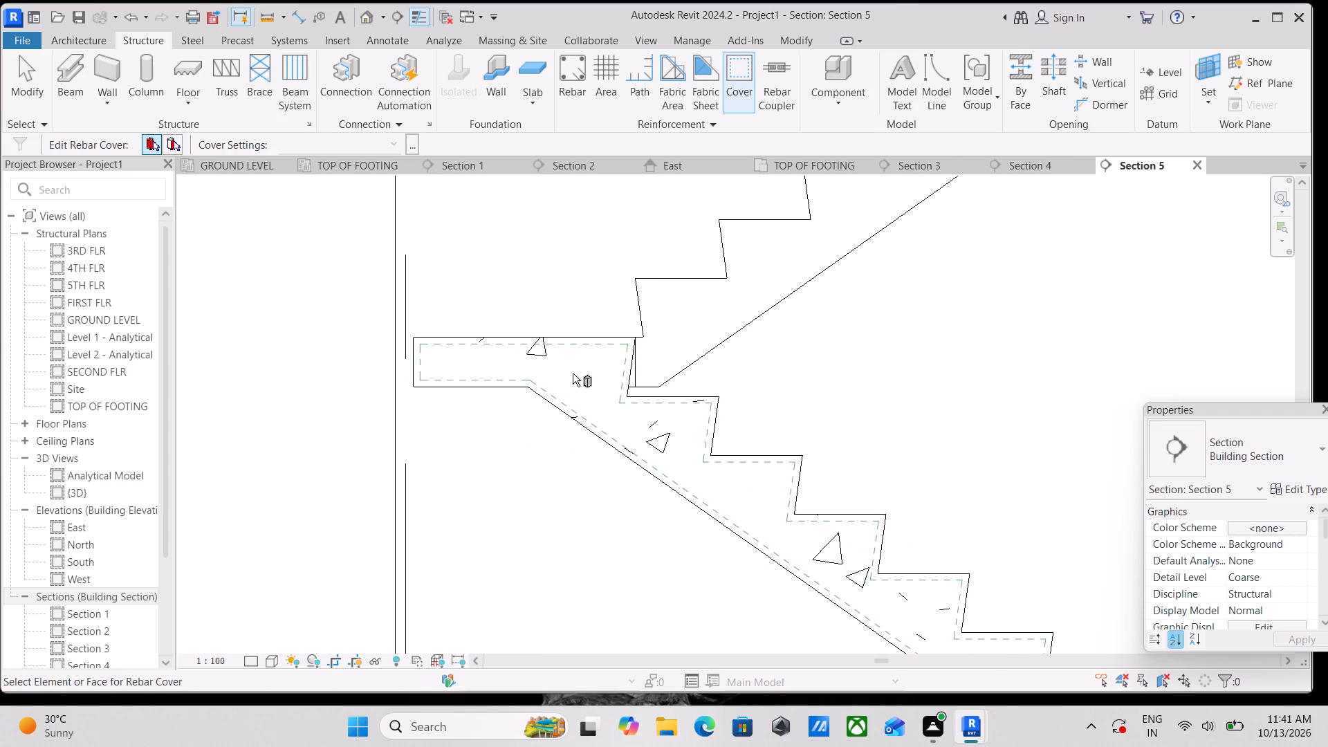
pyautogui.scroll(-1, 575, 371)
pyautogui.moveTo(740, 376); pyautogui.dragTo(654, 406, button='middle')
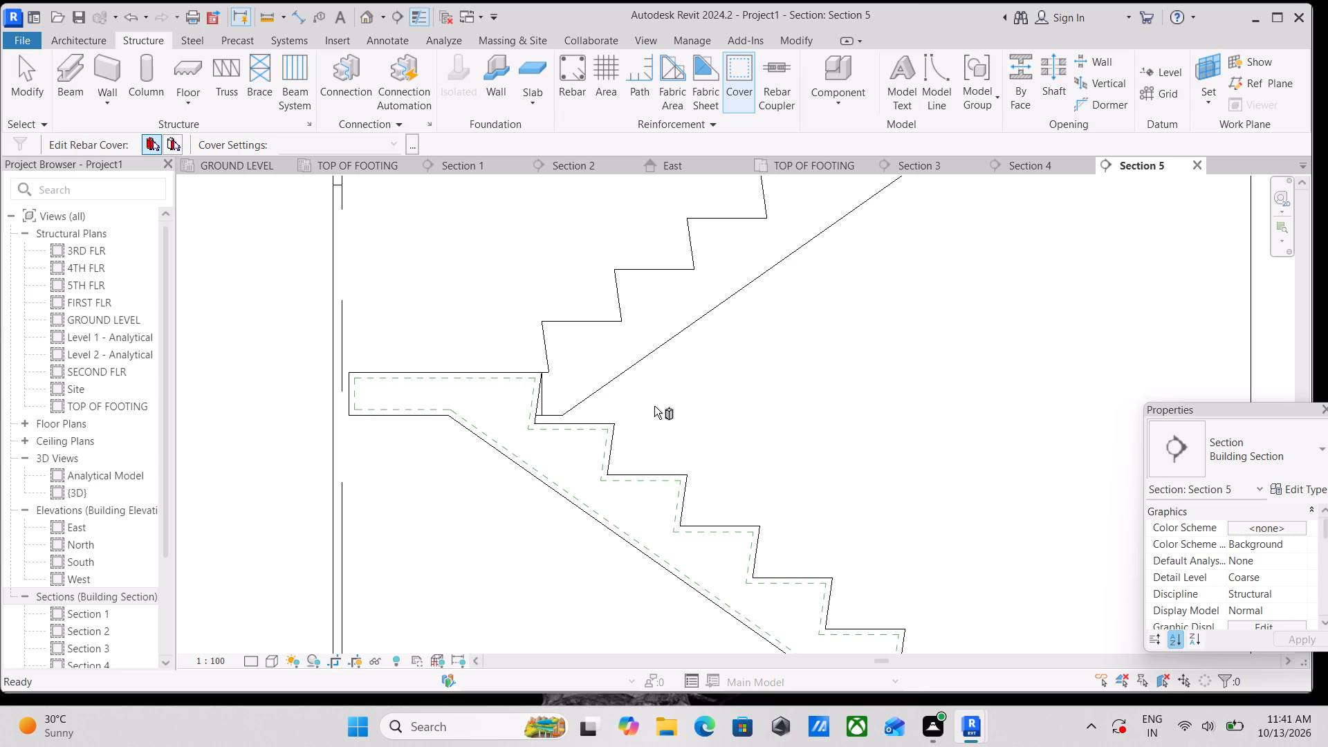
pyautogui.scroll(-3, 654, 406)
pyautogui.scroll(-2, 716, 418)
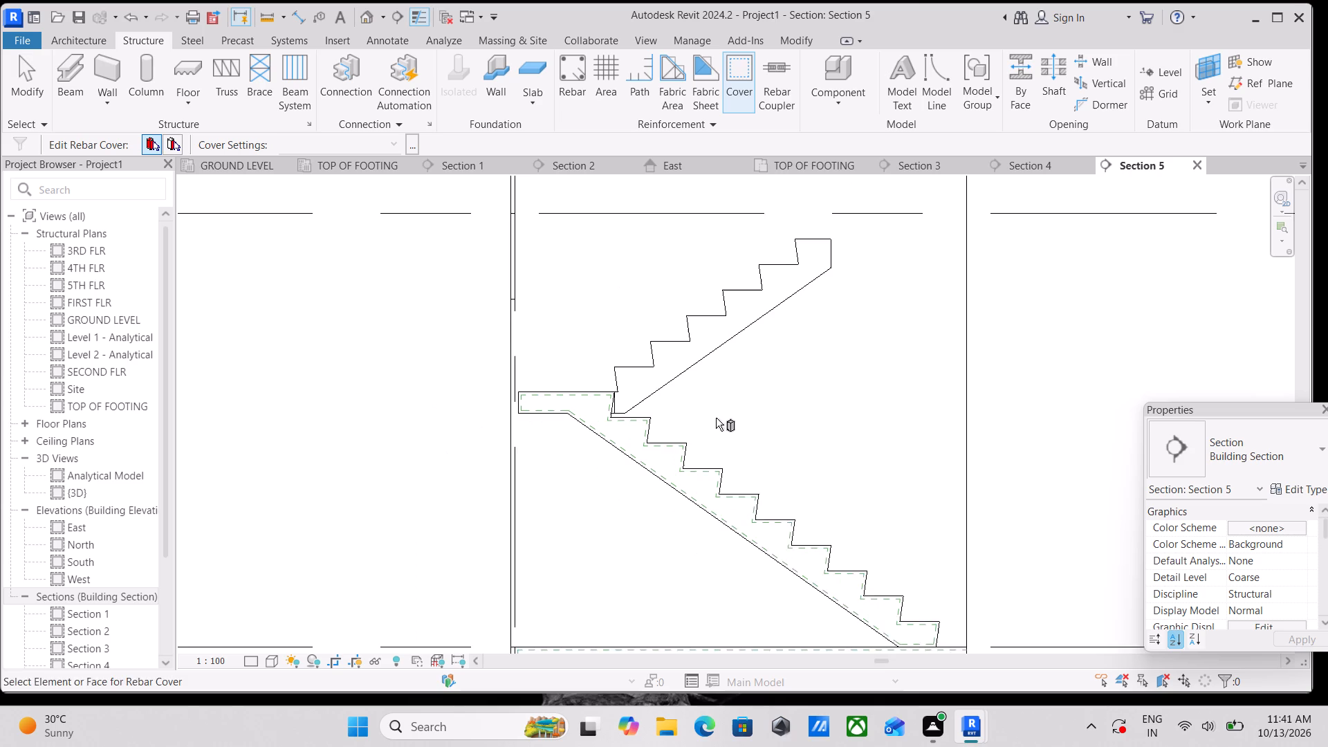
pyautogui.moveTo(716, 418); pyautogui.dragTo(716, 379, button='middle')
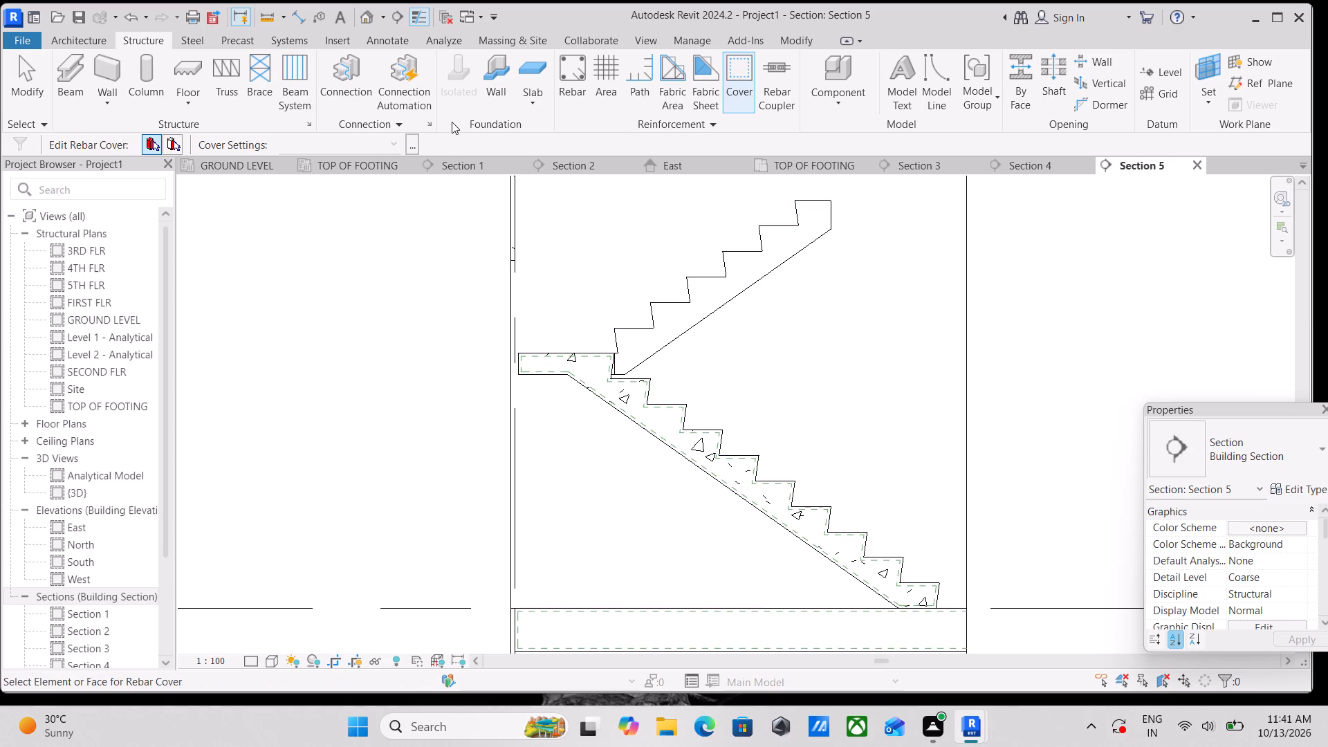
# Place a 13M straight rebar of shape M_00, seen end-on, inside the foot of the lower flight just above GROUND LEVEL.
pyautogui.click(572, 84)
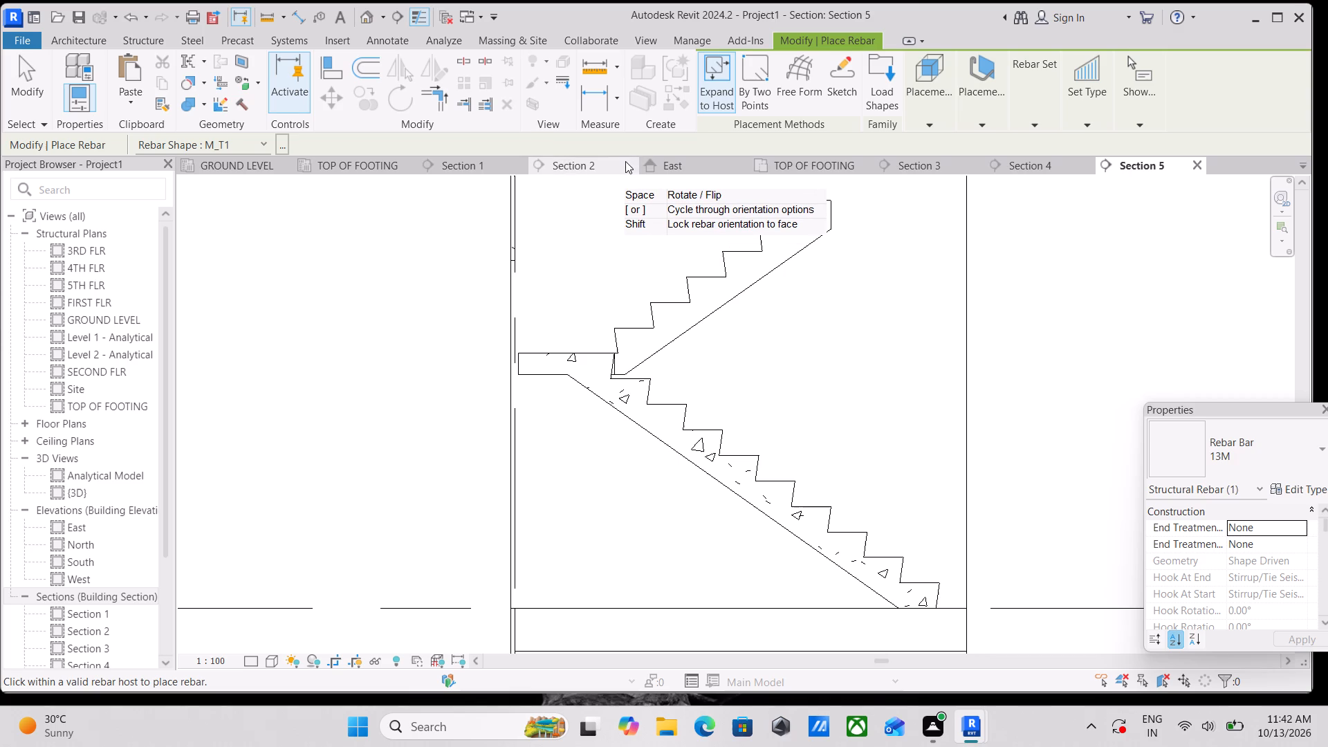
pyautogui.scroll(4, 534, 371)
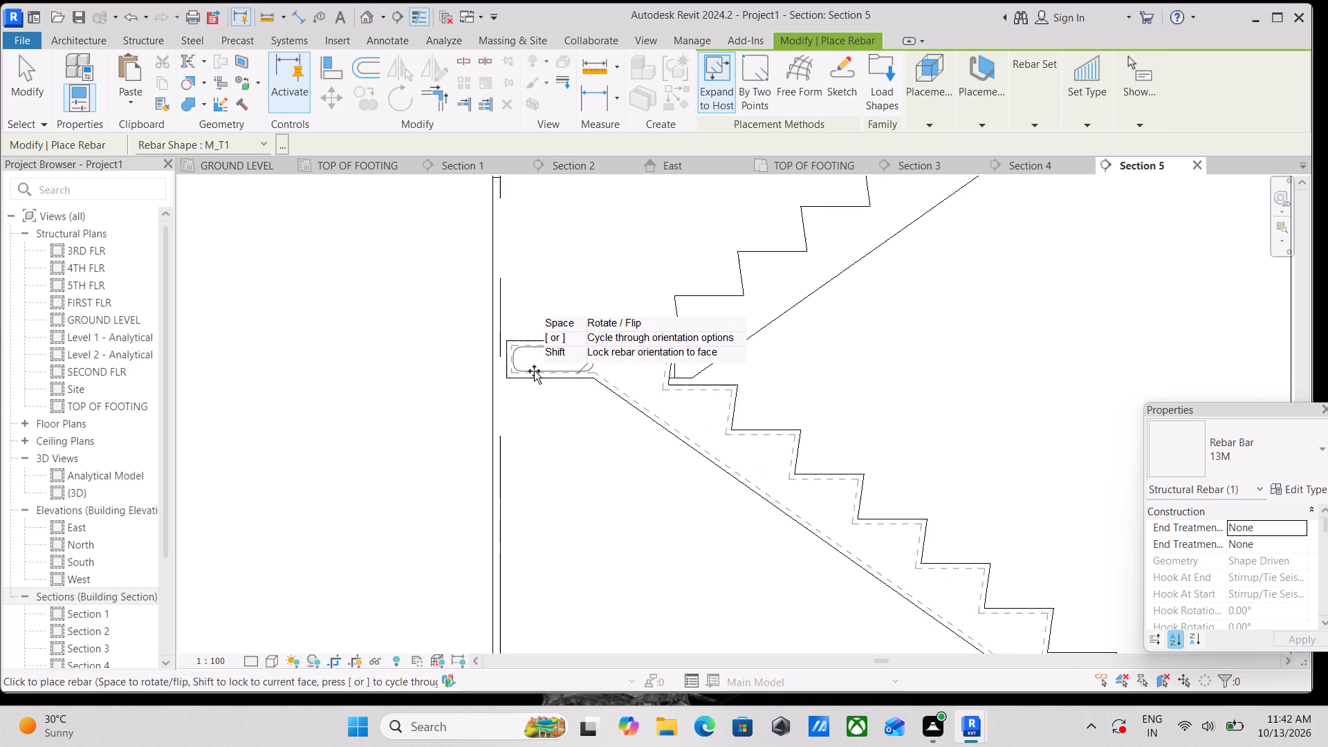
pyautogui.click(261, 140)
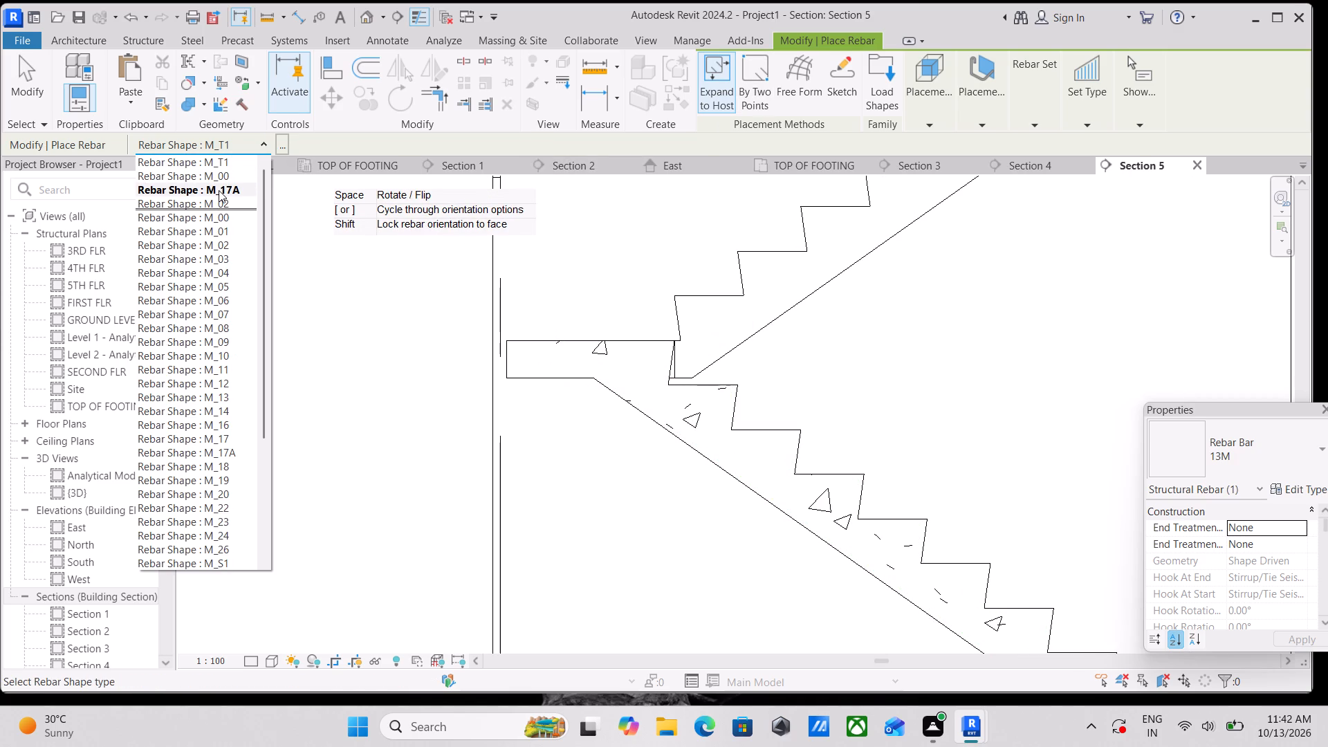
pyautogui.click(238, 174)
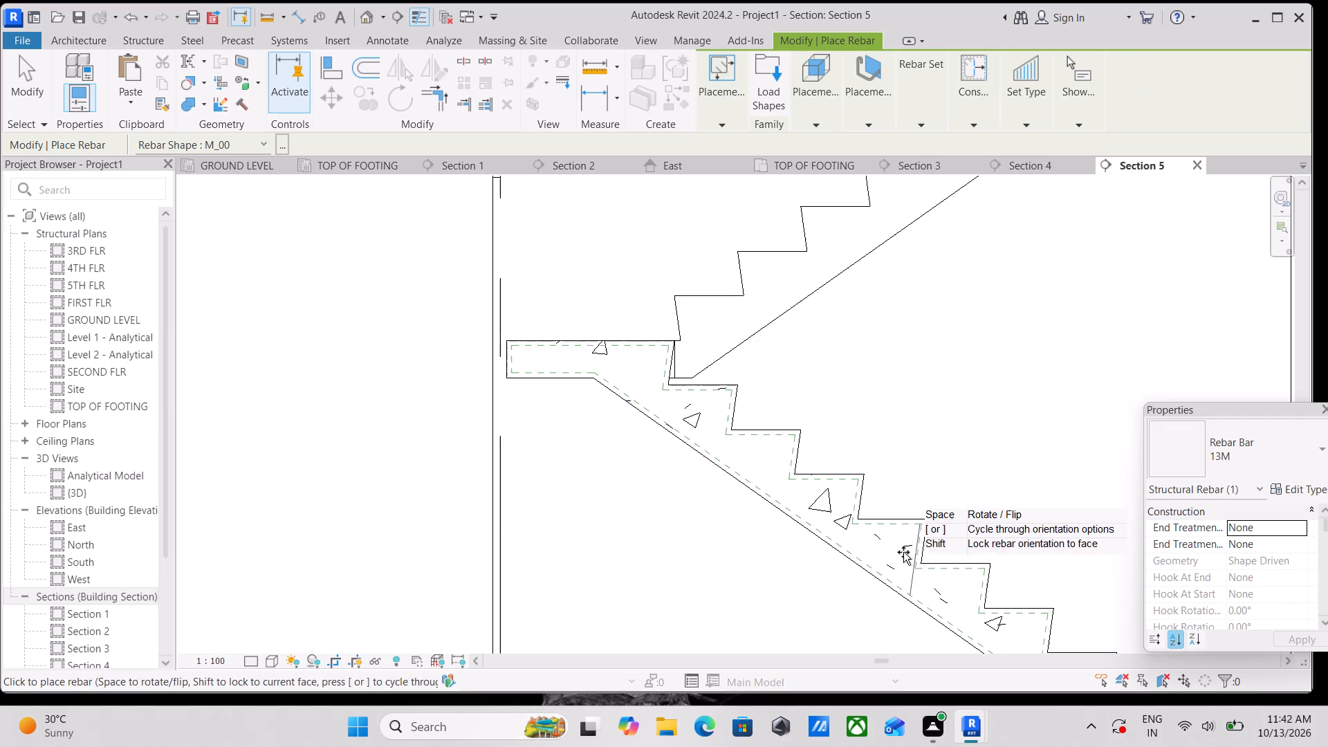
pyautogui.moveTo(858, 546); pyautogui.dragTo(642, 320, button='middle')
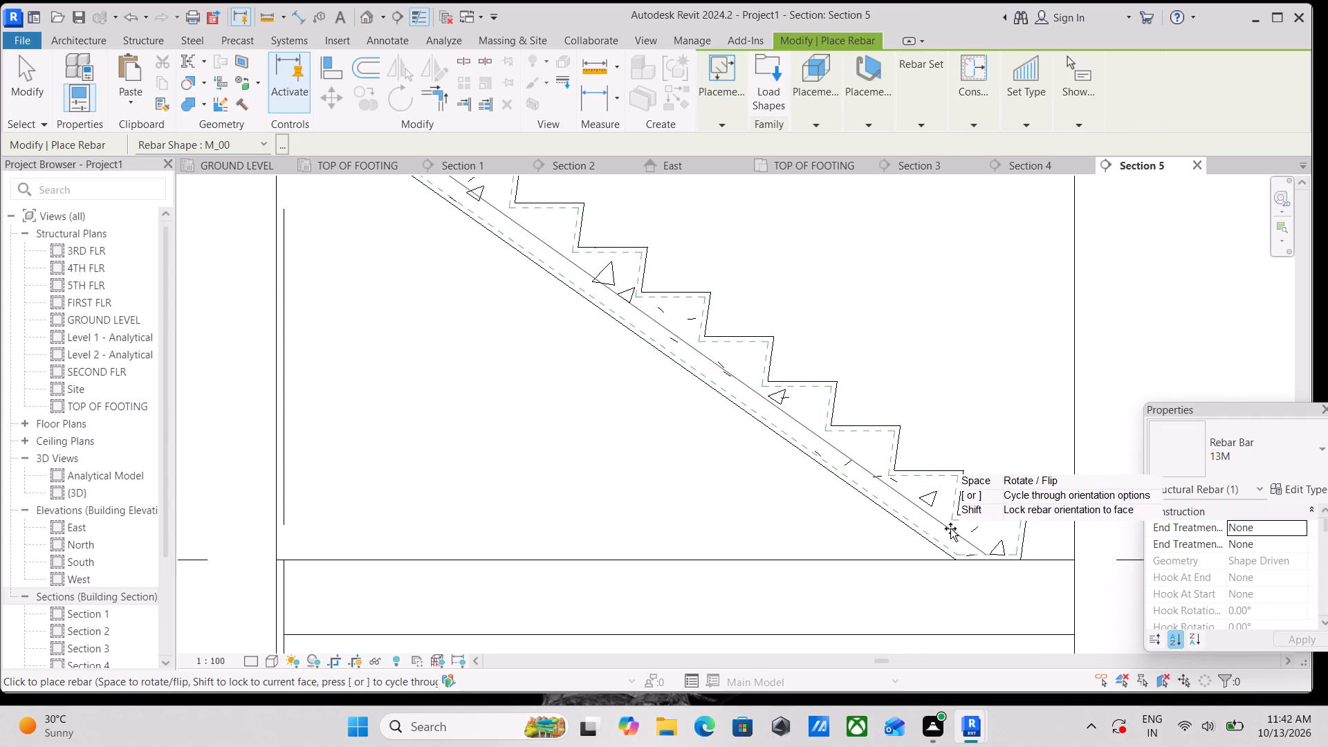
pyautogui.click(873, 122)
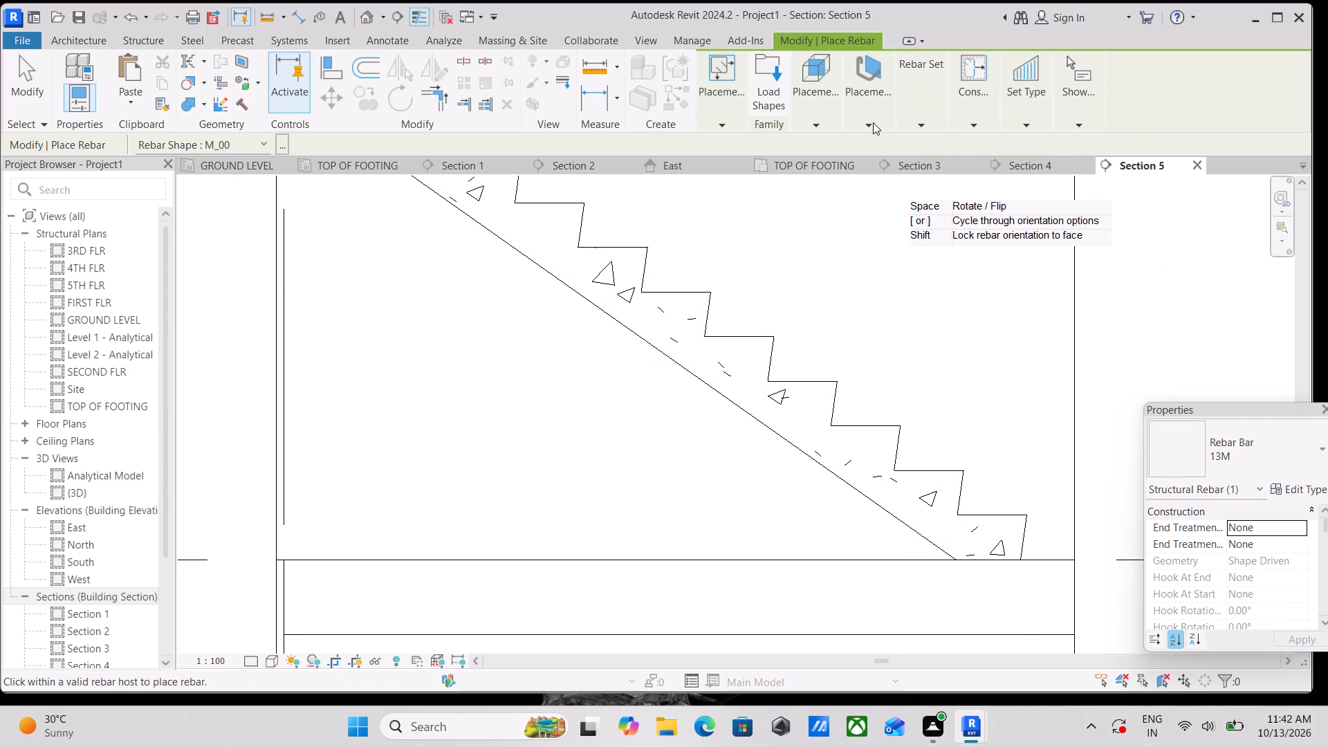
pyautogui.click(981, 183)
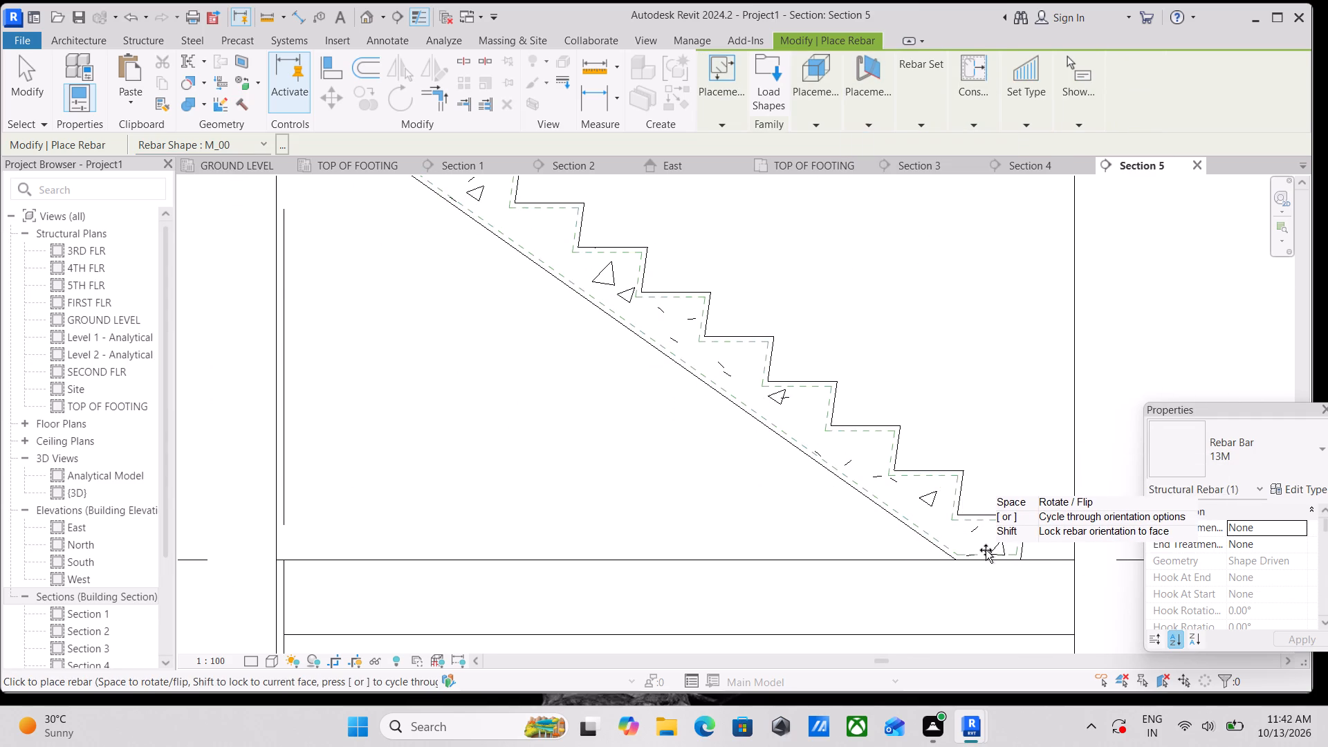
pyautogui.scroll(13, 986, 548)
pyautogui.scroll(-4, 921, 546)
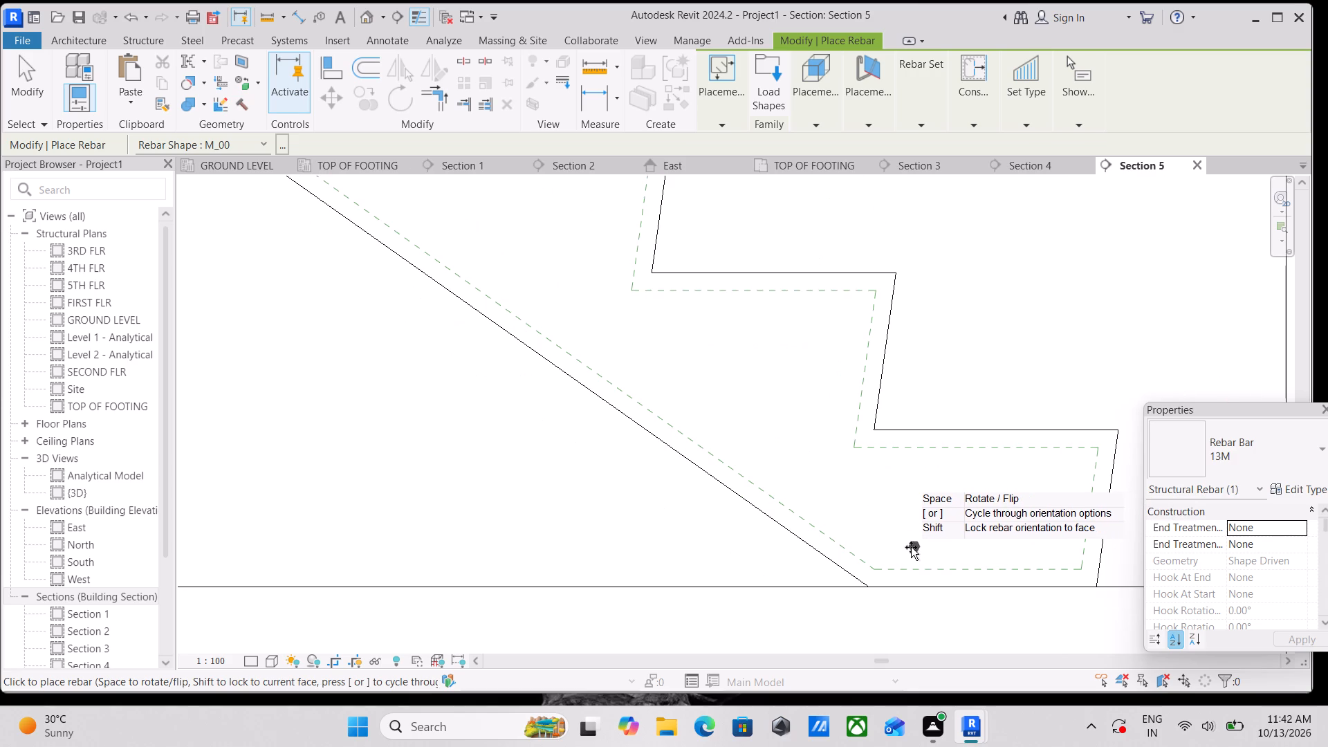
pyautogui.click(910, 546)
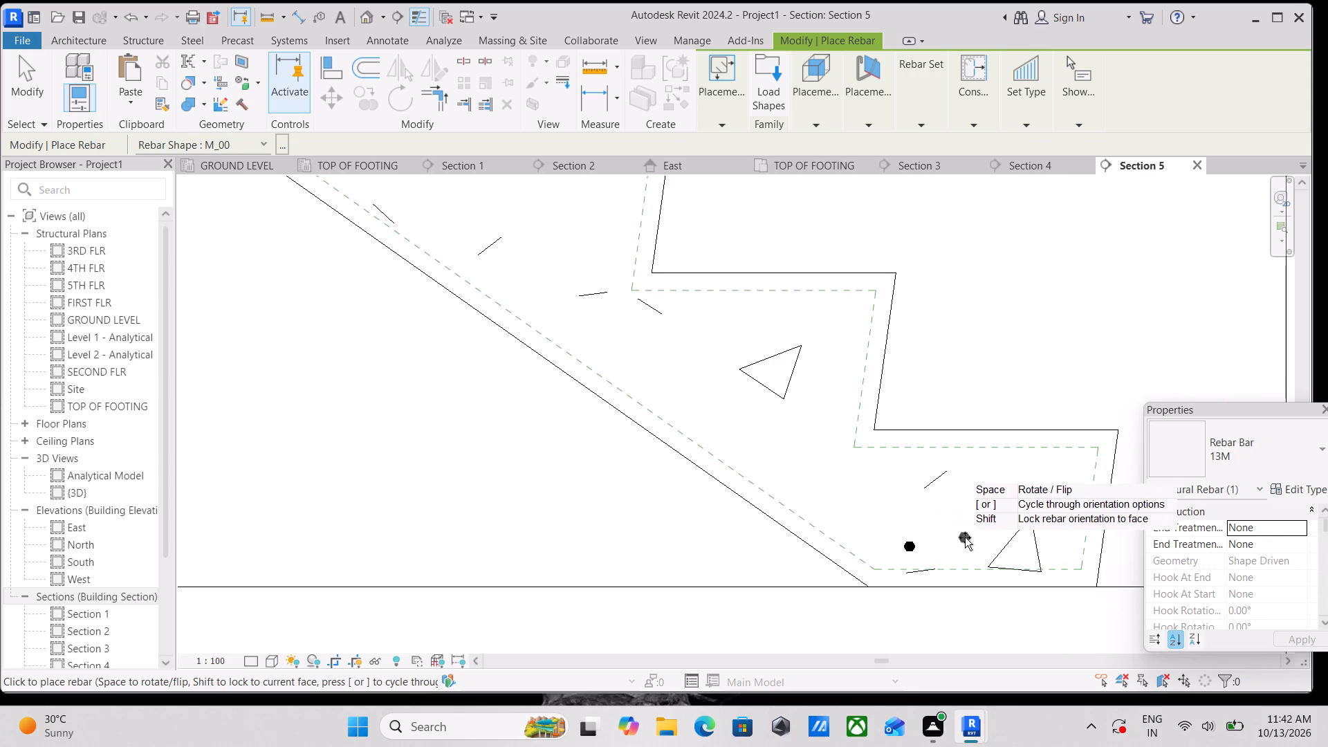
pyautogui.scroll(1, 932, 501)
pyautogui.press('Escape')
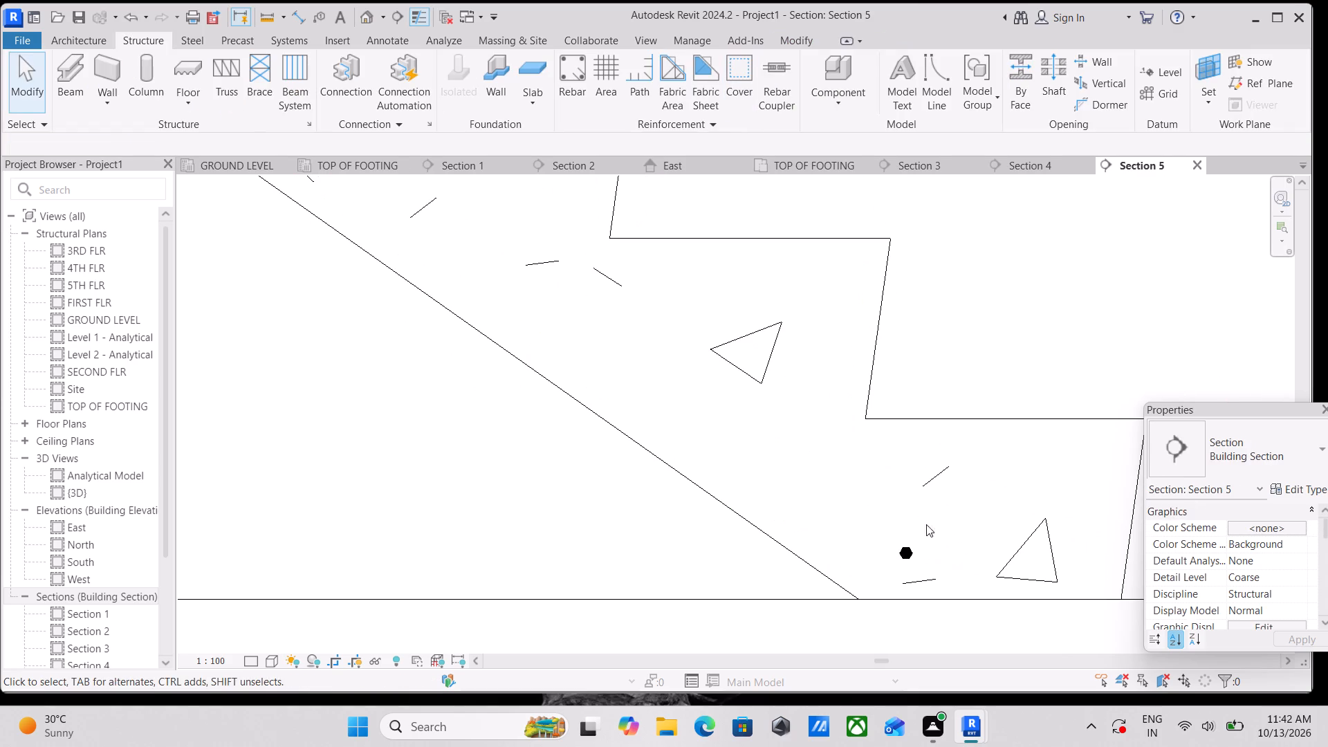
# Set the layout of the bar at the foot of the flight to Fixed Number with a quantity of 3.
pyautogui.click(908, 551)
pyautogui.scroll(-5, 908, 551)
pyautogui.moveTo(917, 546); pyautogui.dragTo(862, 548, button='middle')
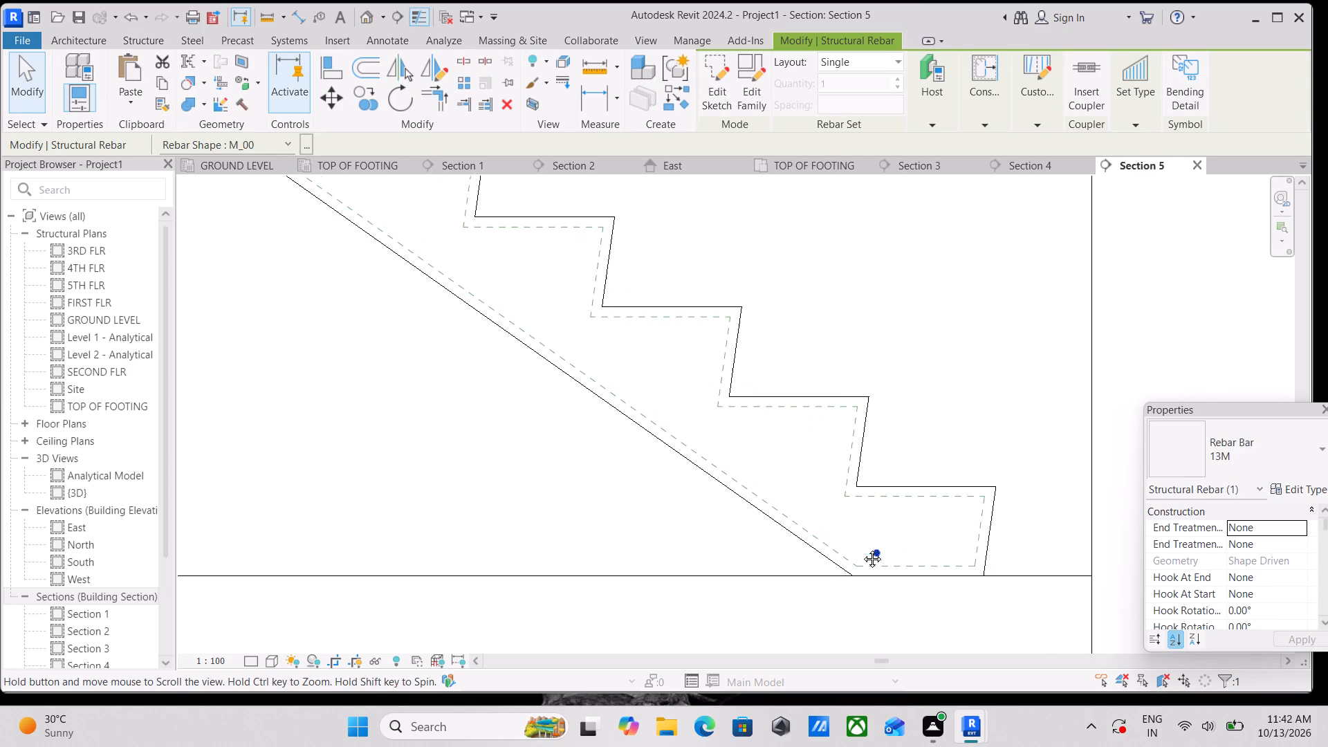
pyautogui.moveTo(862, 548); pyautogui.dragTo(849, 550, button='middle')
pyautogui.middleClick(852, 548)
pyautogui.scroll(2, 846, 557)
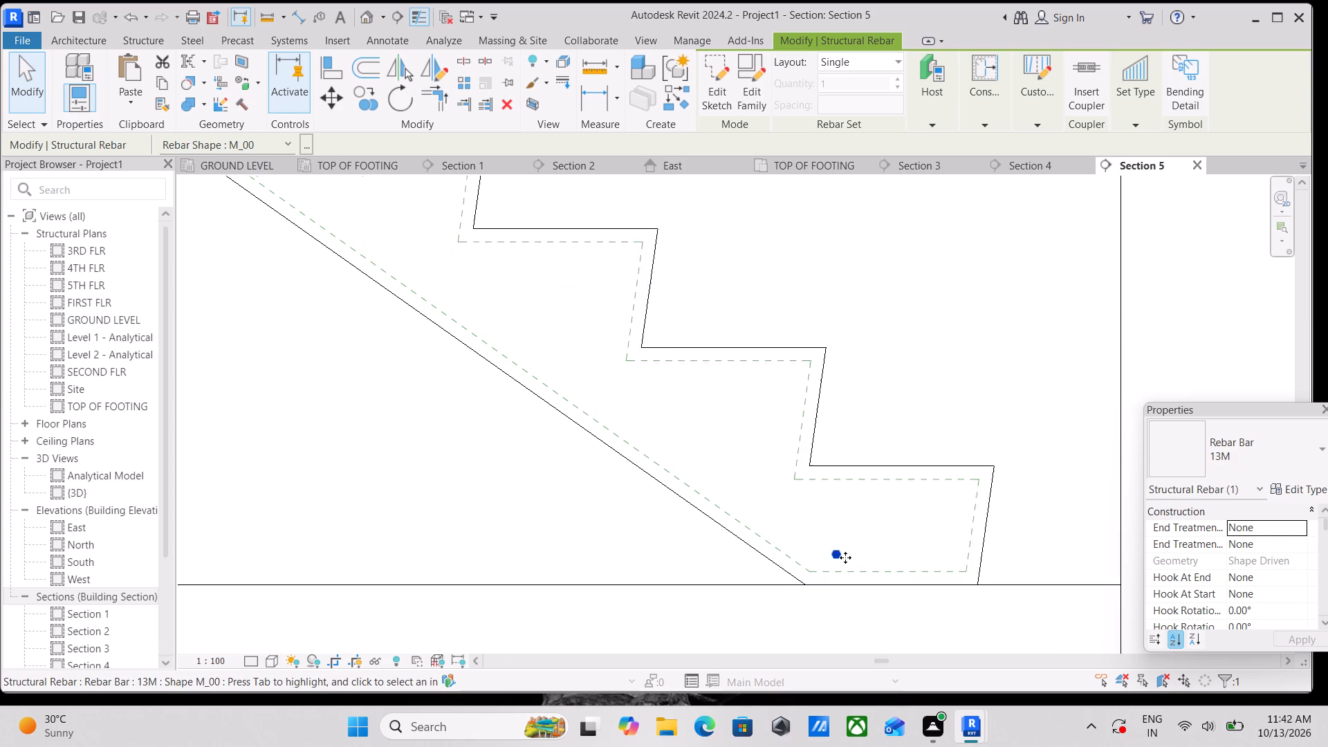
pyautogui.scroll(1, 845, 557)
pyautogui.click(870, 80)
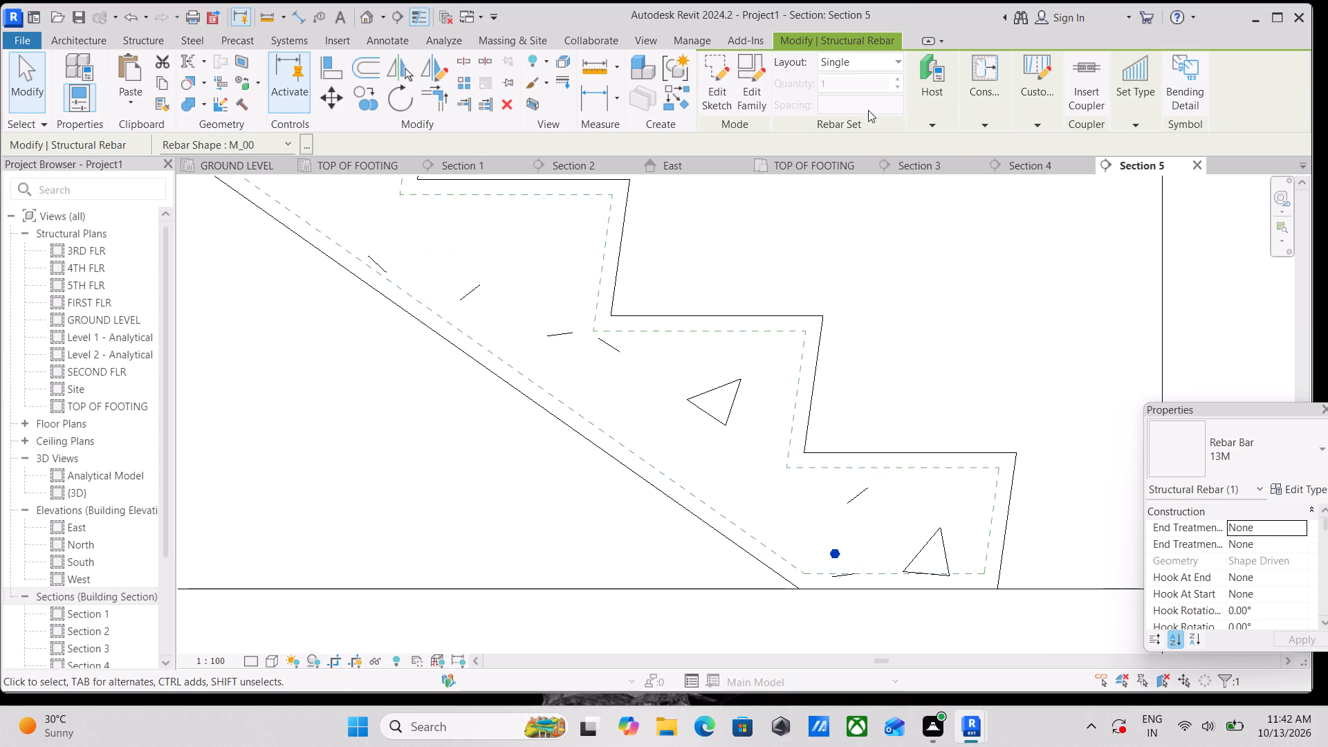
pyautogui.click(865, 62)
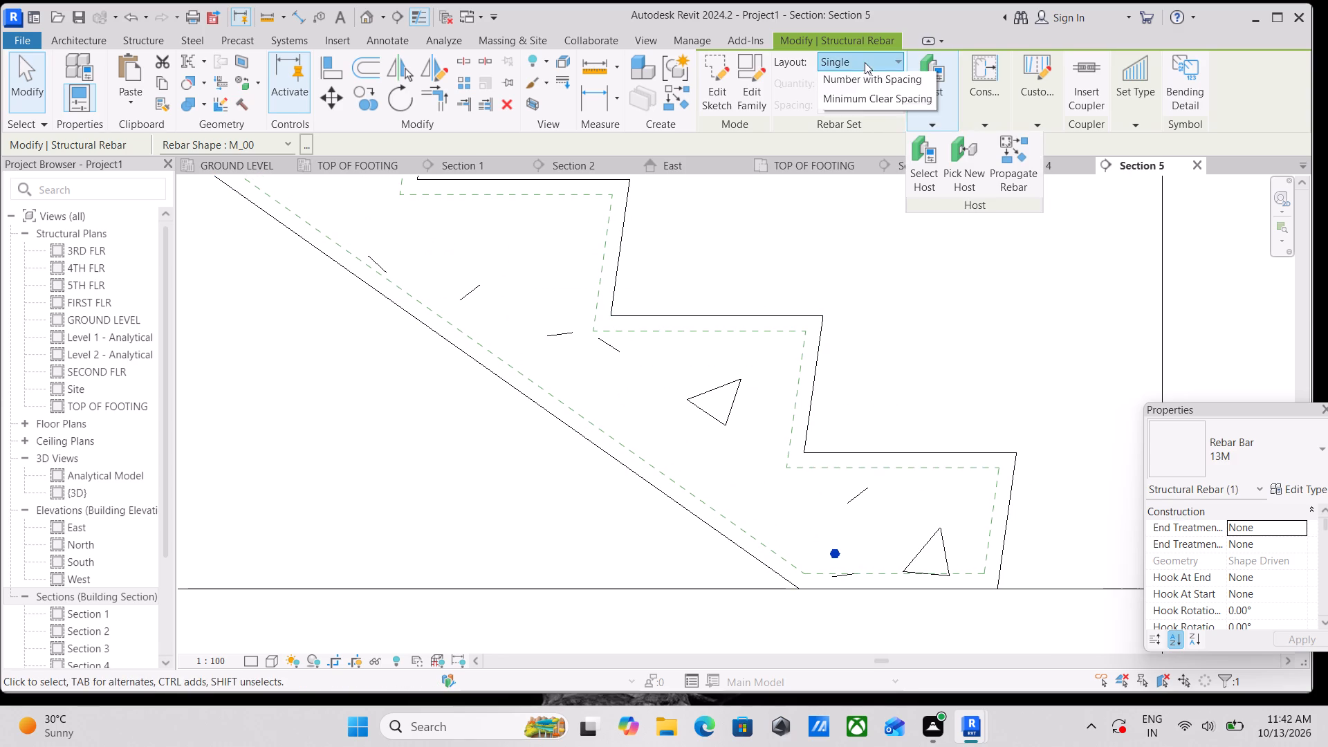
pyautogui.click(862, 107)
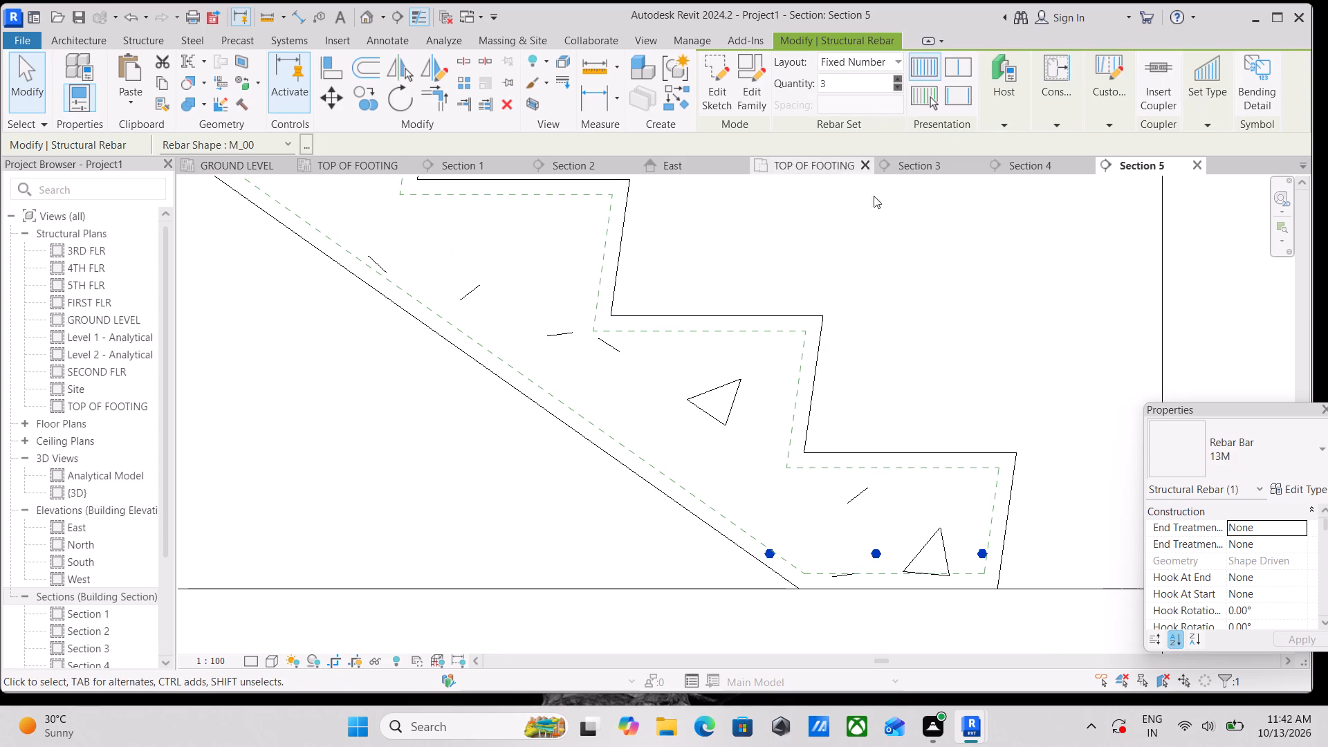
# Examine how the bars at the foot of the flight sit against the cover lines of the sloping soffit and bottom face.
pyautogui.click(771, 558)
pyautogui.scroll(6, 771, 558)
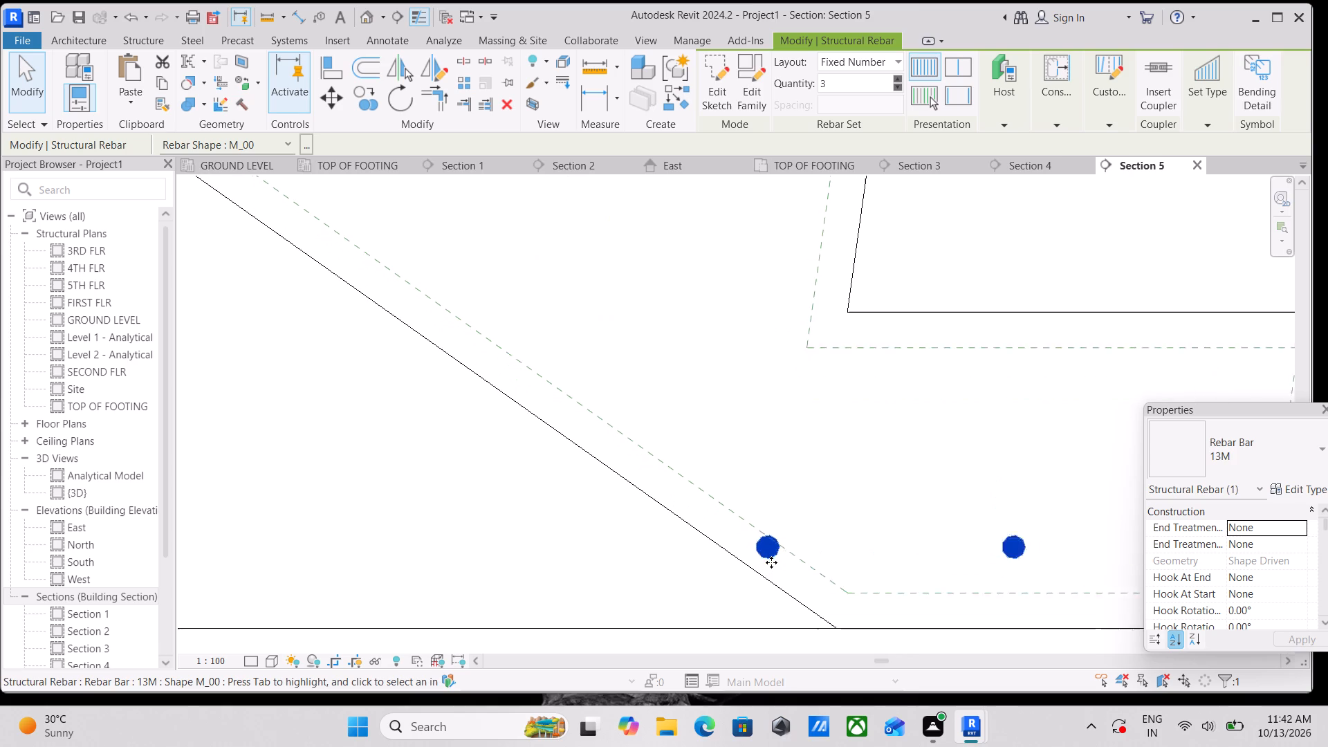
pyautogui.scroll(2, 771, 562)
pyautogui.scroll(-5, 772, 562)
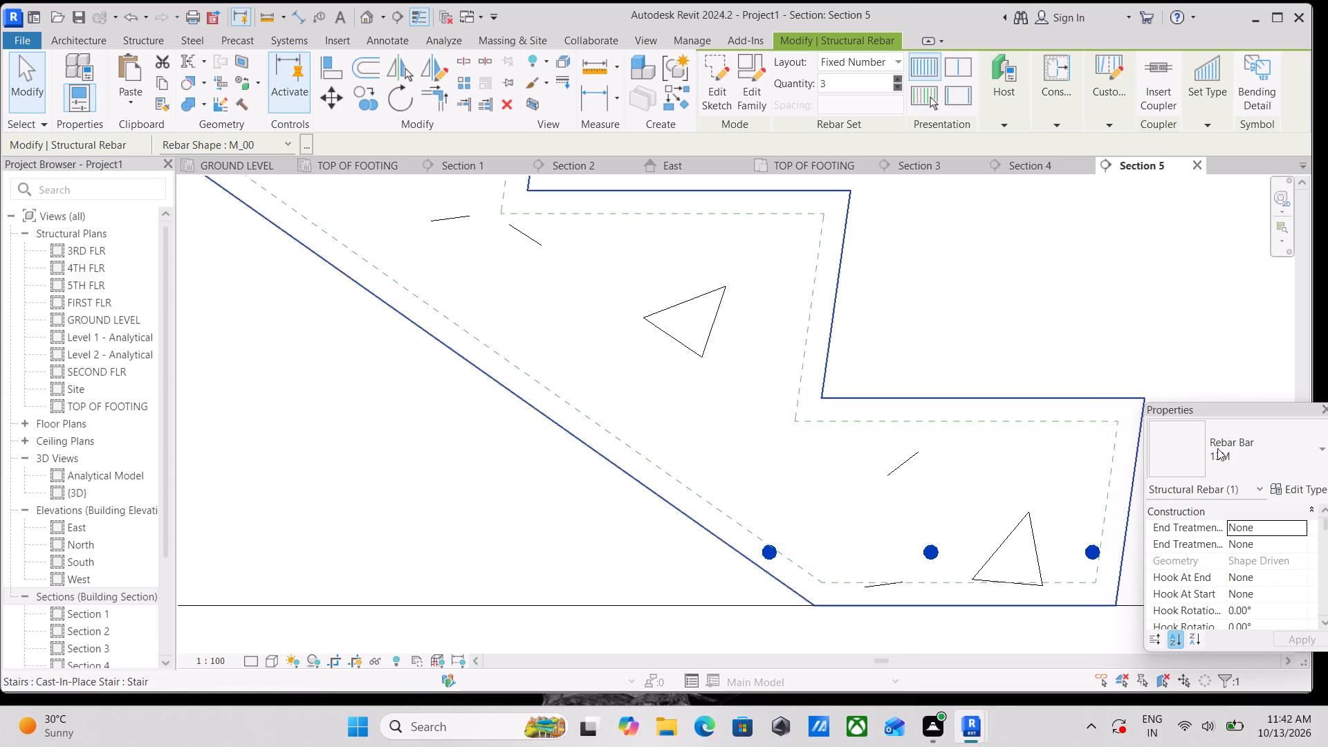
pyautogui.scroll(-7, 943, 508)
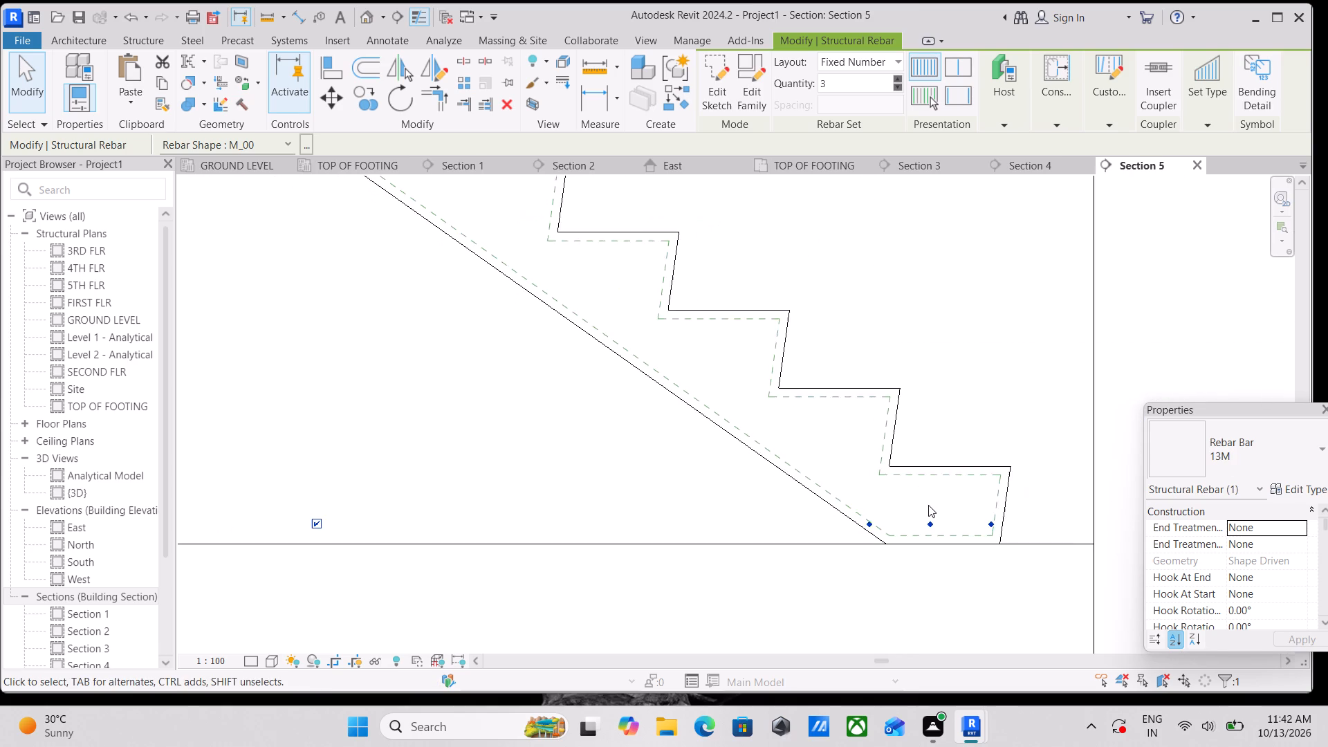
pyautogui.scroll(-1, 928, 505)
pyautogui.moveTo(928, 505); pyautogui.dragTo(862, 504, button='middle')
pyautogui.scroll(12, 869, 513)
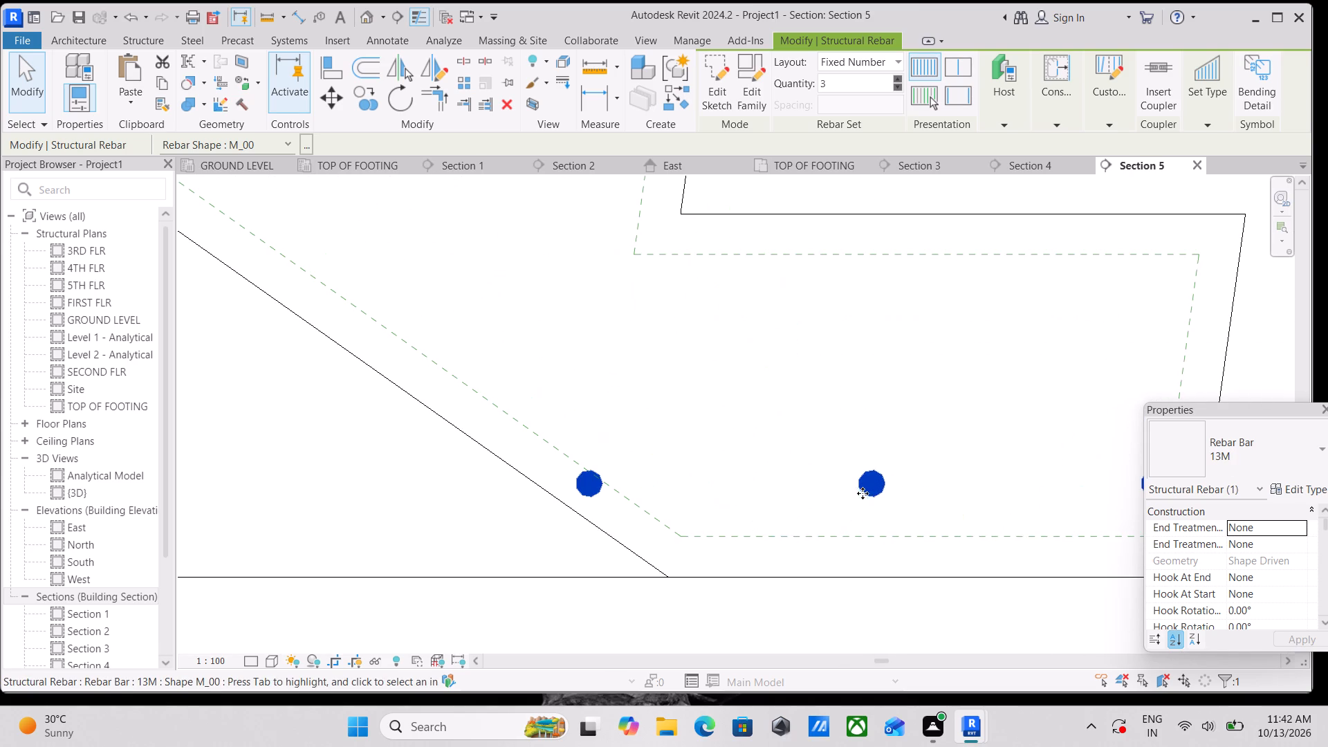
pyautogui.click(866, 491)
pyautogui.scroll(-8, 866, 491)
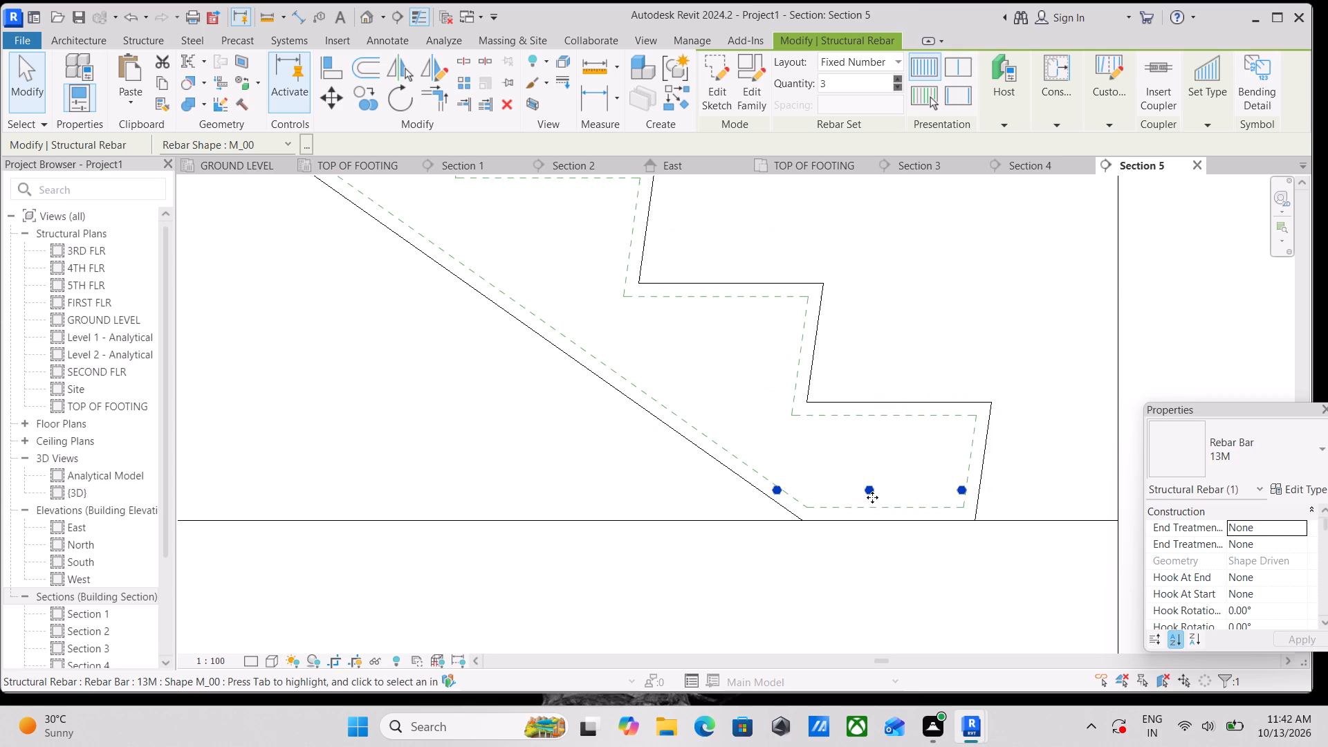
pyautogui.scroll(2, 782, 494)
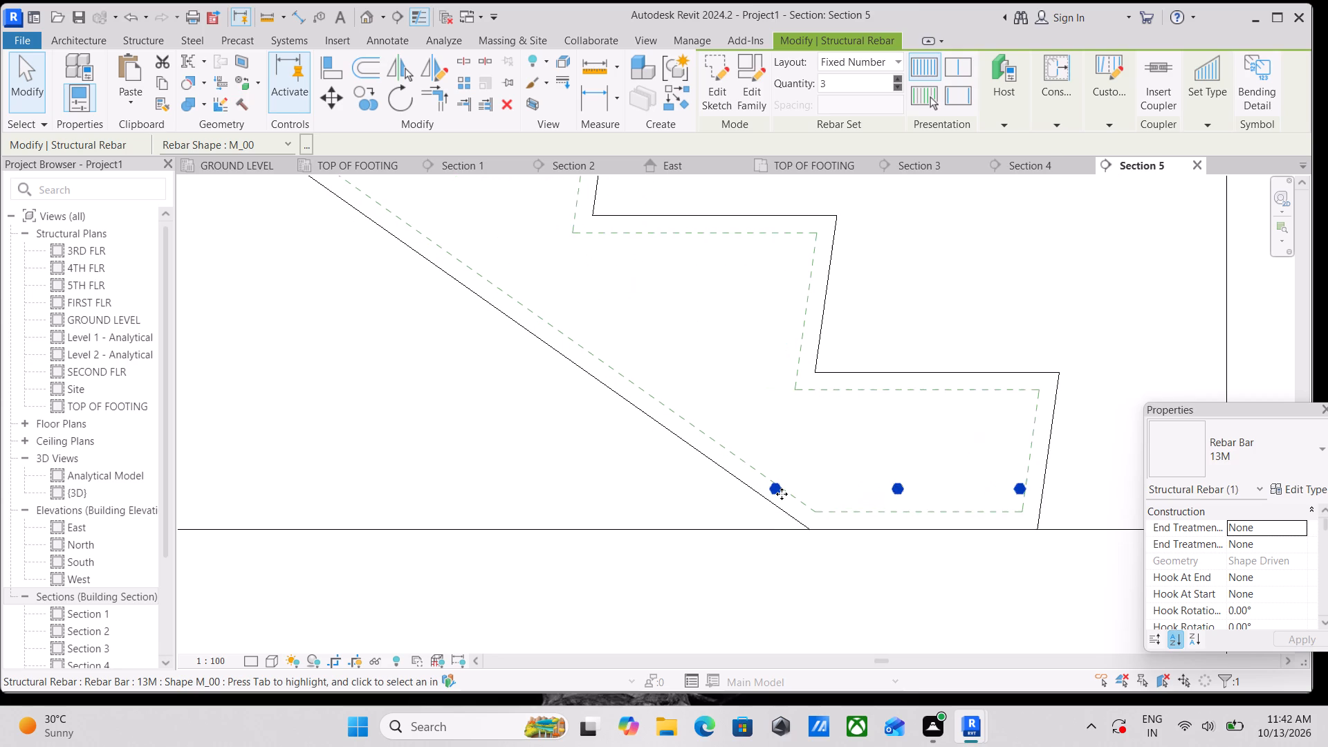
pyautogui.scroll(1, 782, 494)
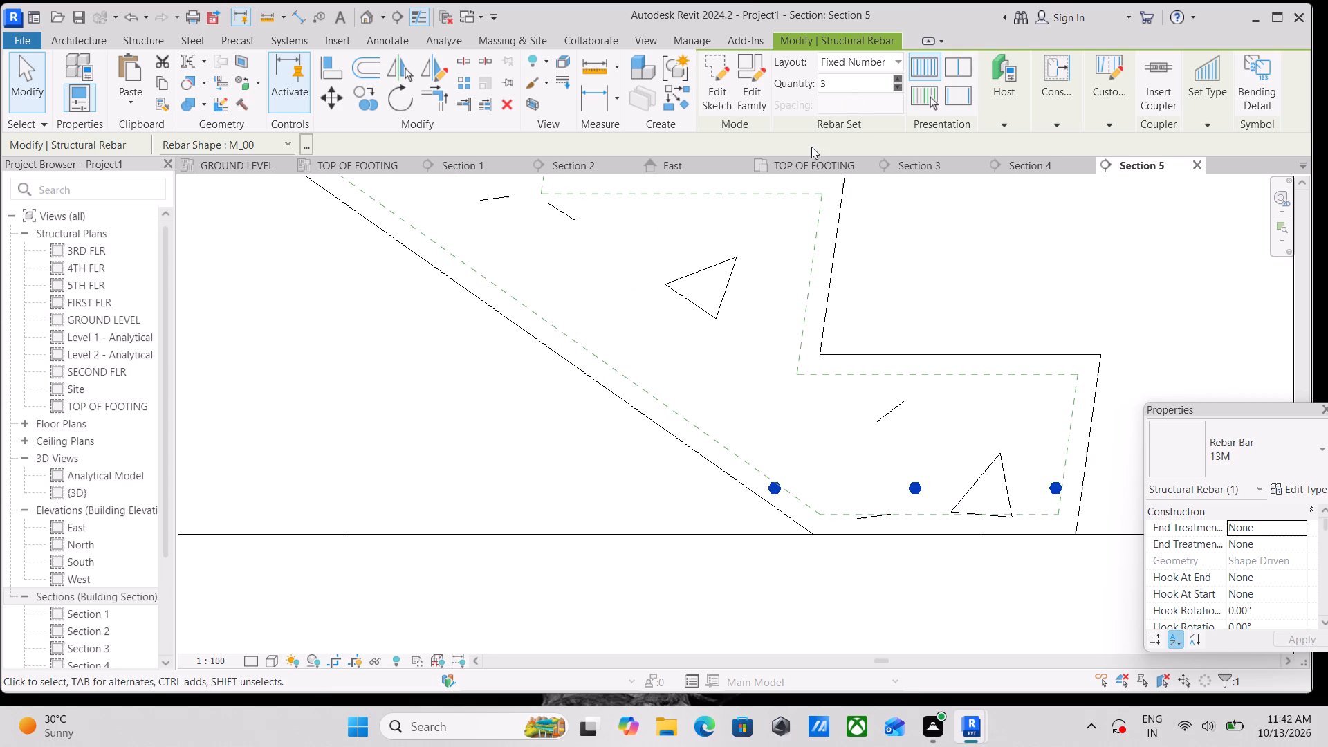
# Set the three bars at the foot of the lower flight to show unobscured in the {3D} view.
pyautogui.scroll(-2, 901, 267)
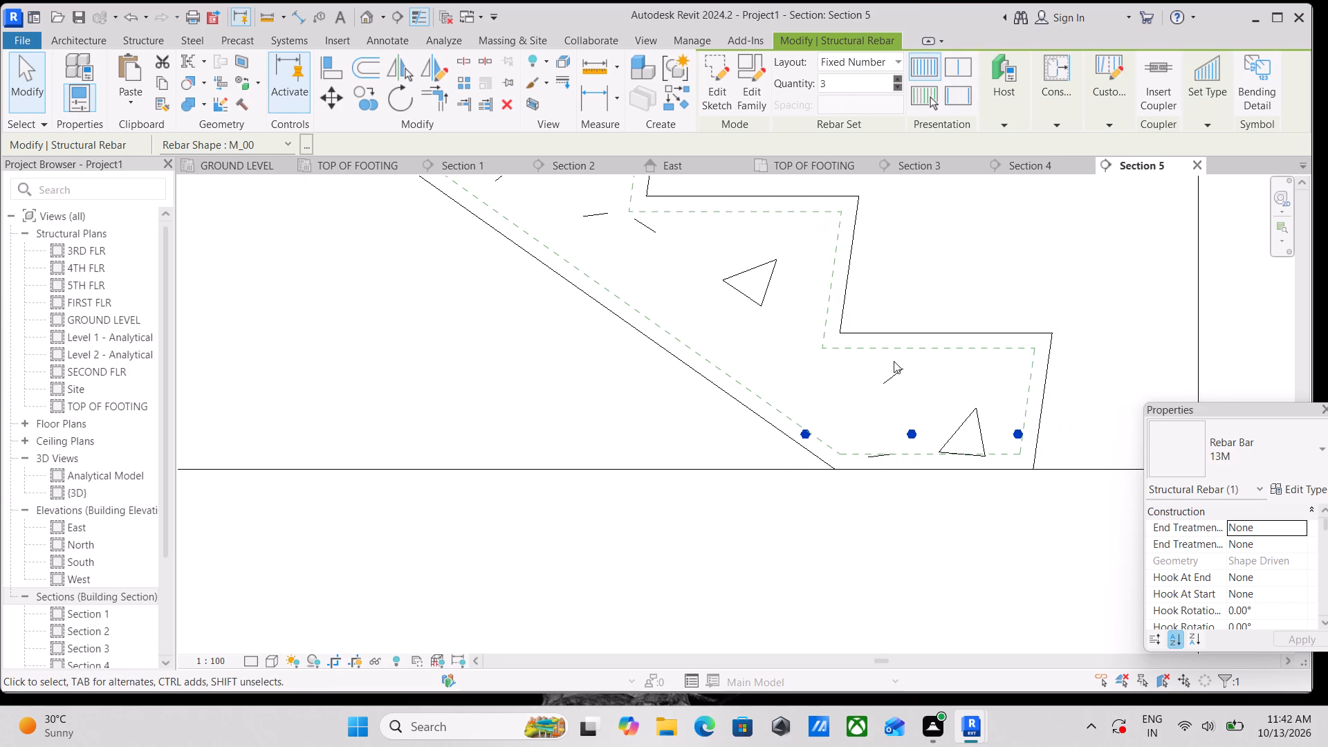
pyautogui.click(910, 437)
pyautogui.scroll(-3, 1174, 553)
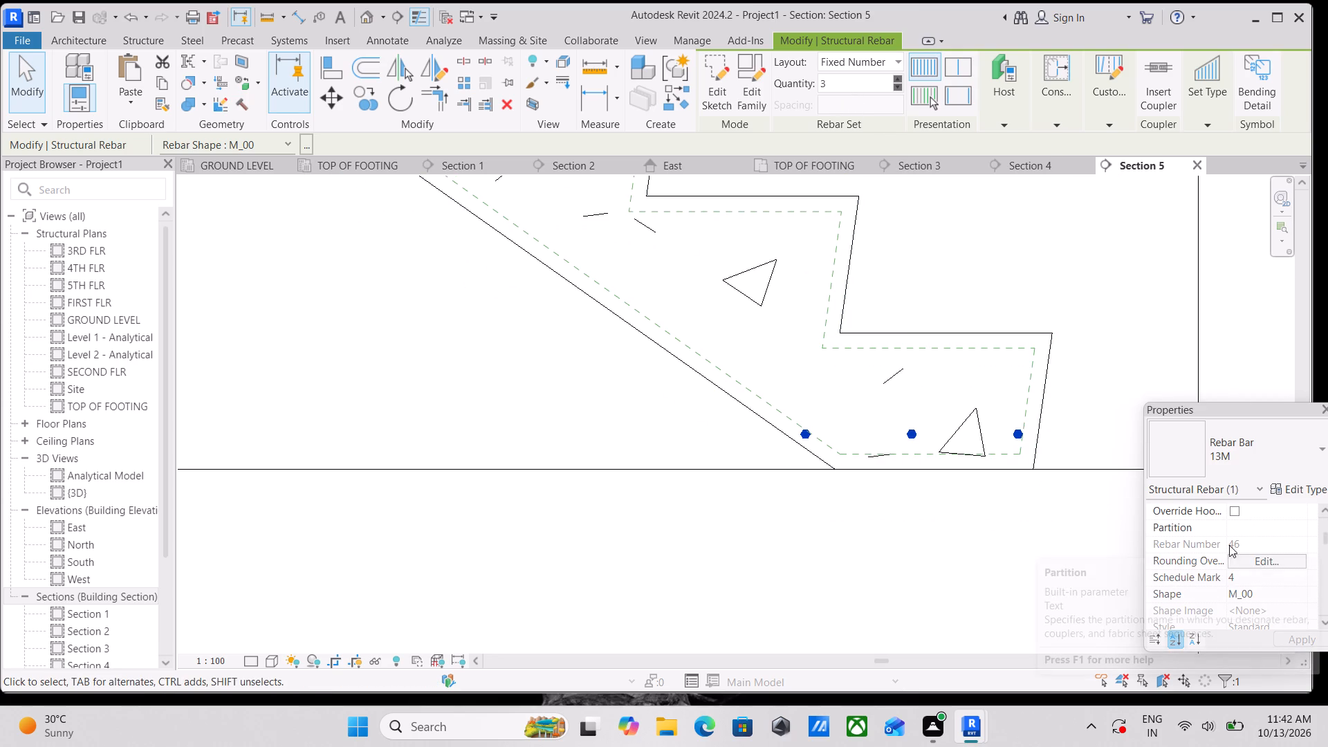
pyautogui.scroll(-1, 1275, 562)
pyautogui.scroll(1, 1264, 547)
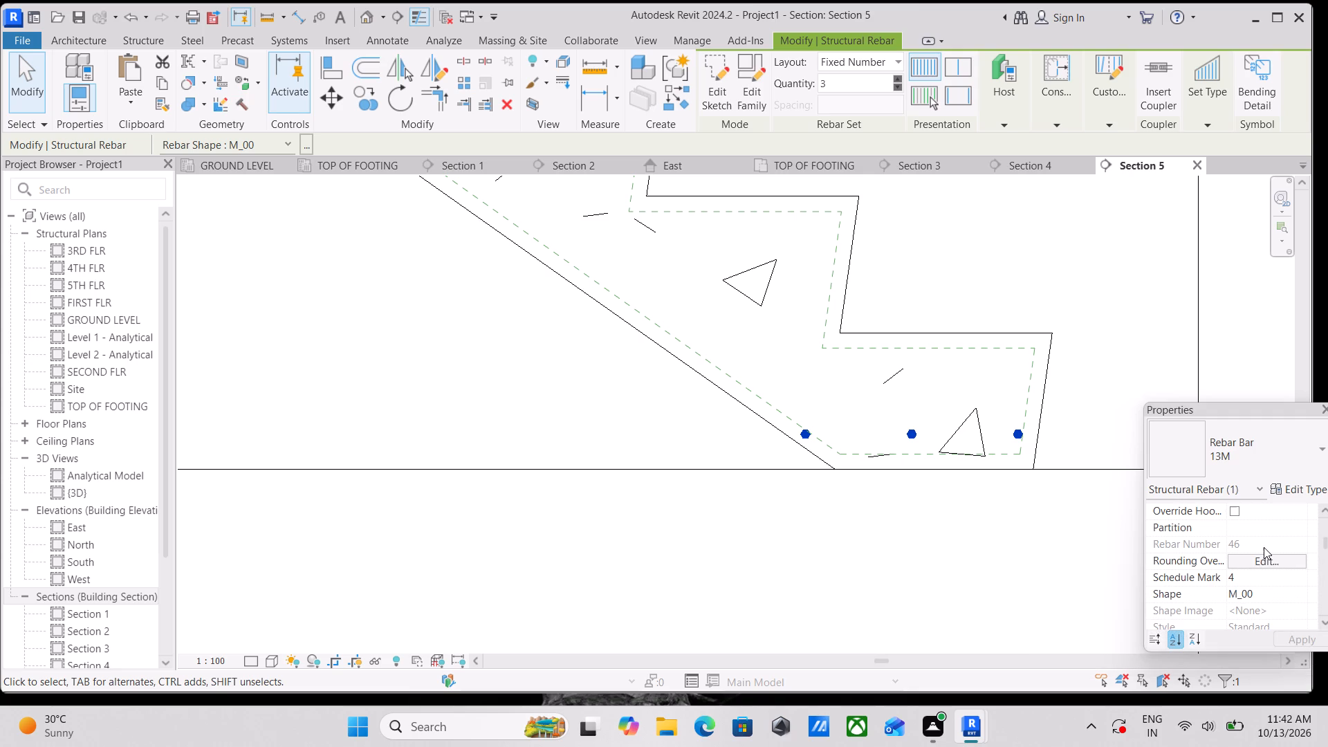
pyautogui.scroll(-2, 1256, 571)
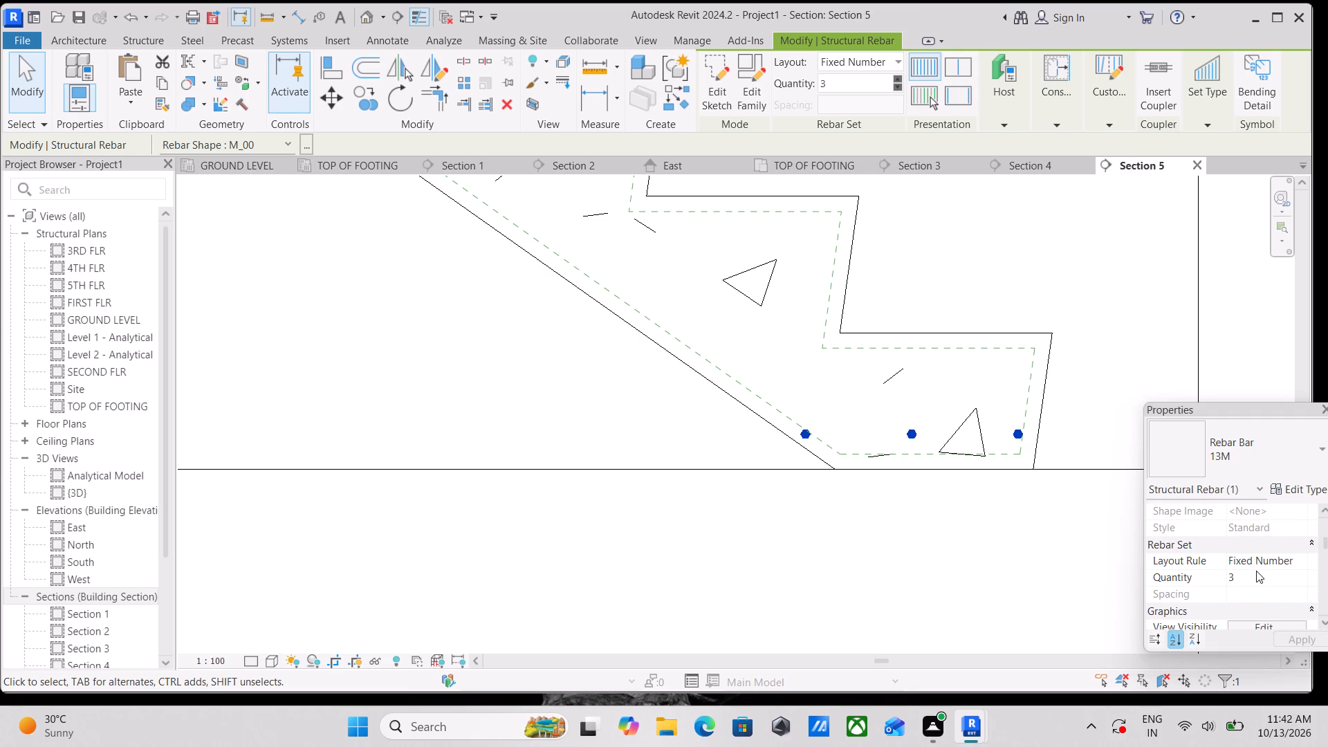
pyautogui.scroll(-2, 1254, 571)
pyautogui.scroll(2, 1254, 571)
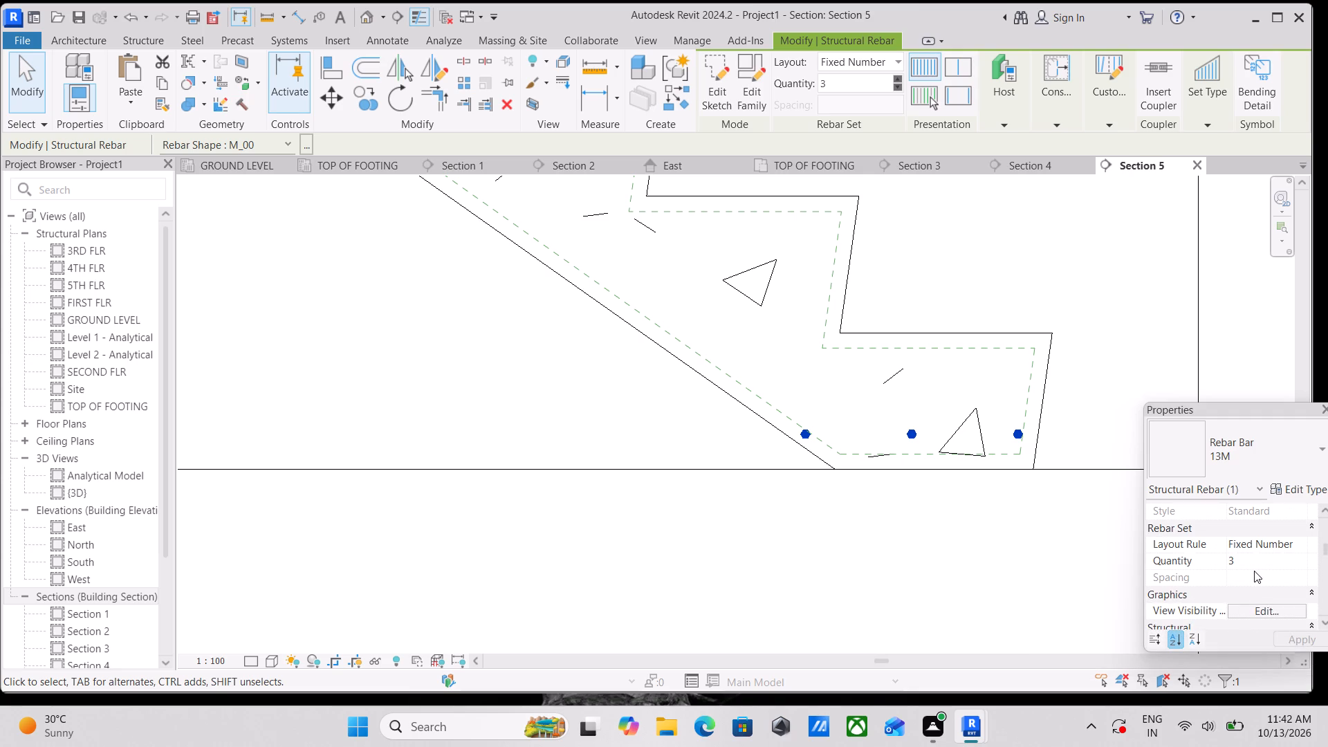
pyautogui.click(904, 432)
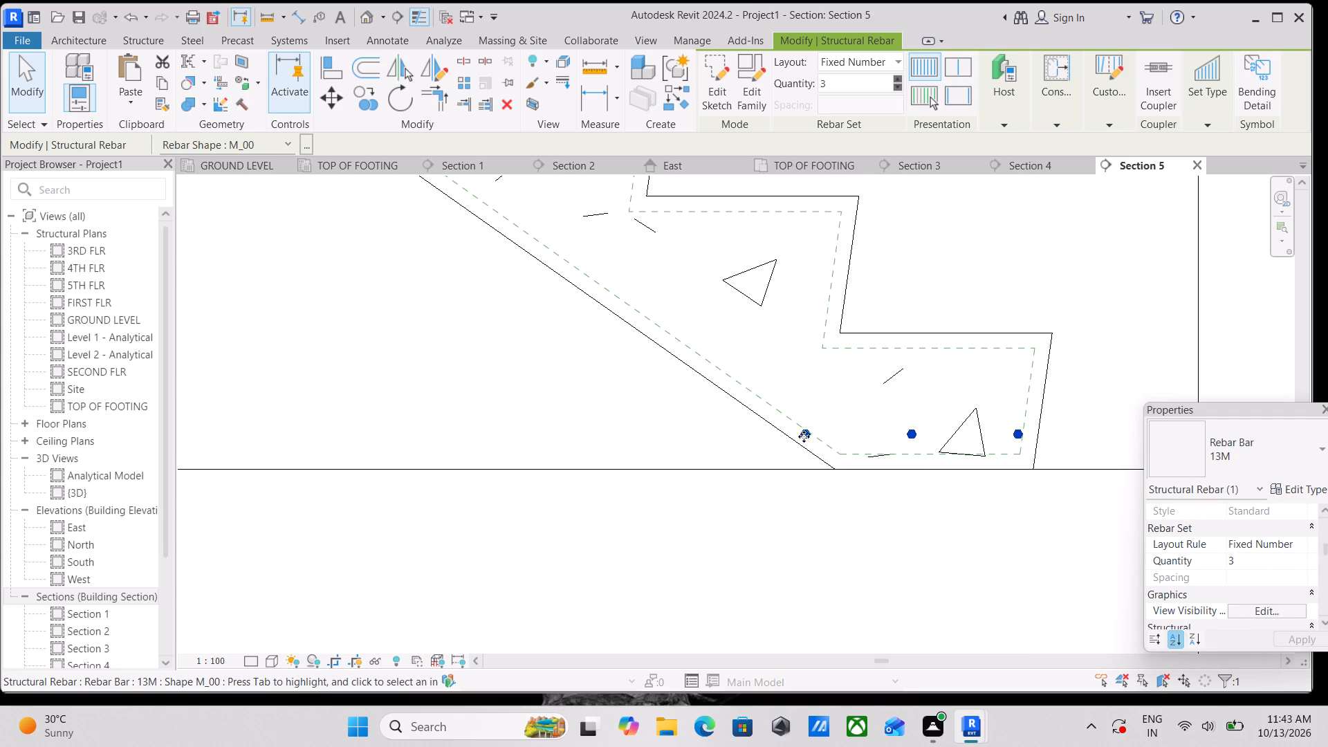
pyautogui.click(801, 436)
pyautogui.scroll(-1, 1221, 567)
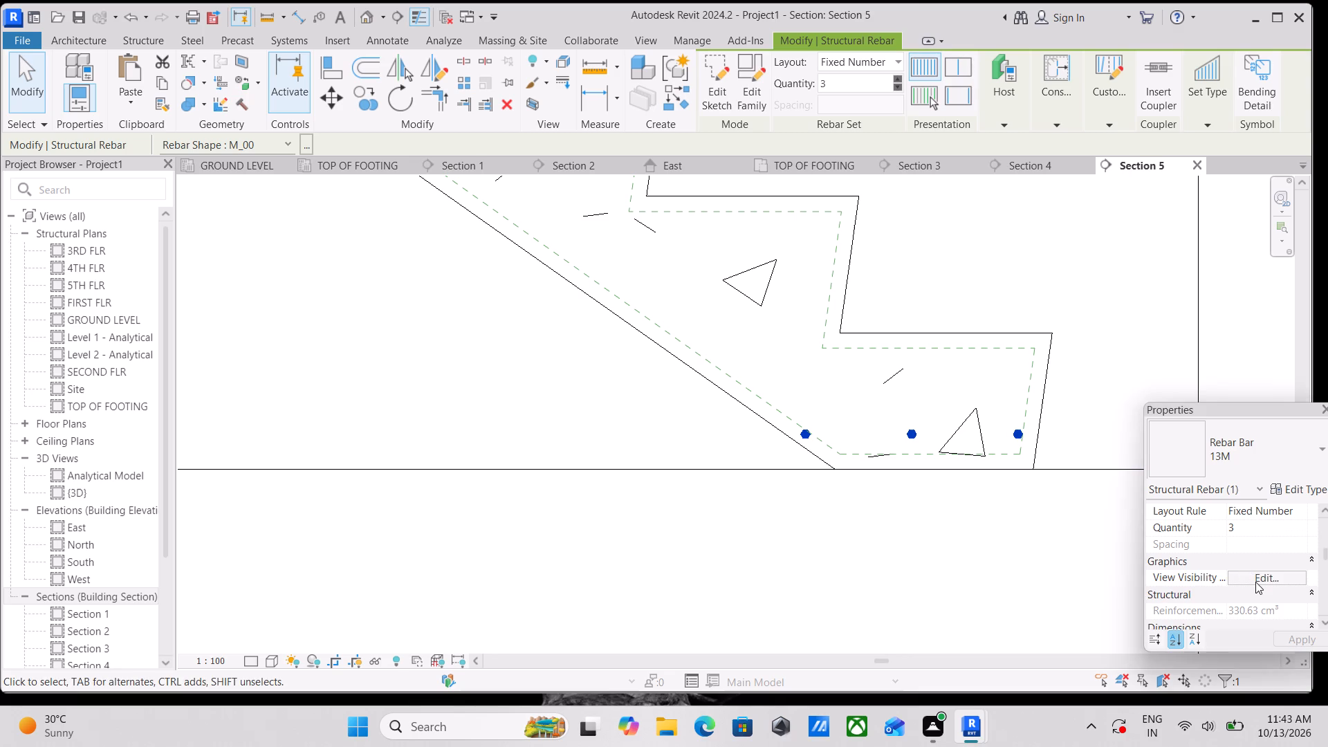
pyautogui.click(1255, 582)
pyautogui.click(1217, 481)
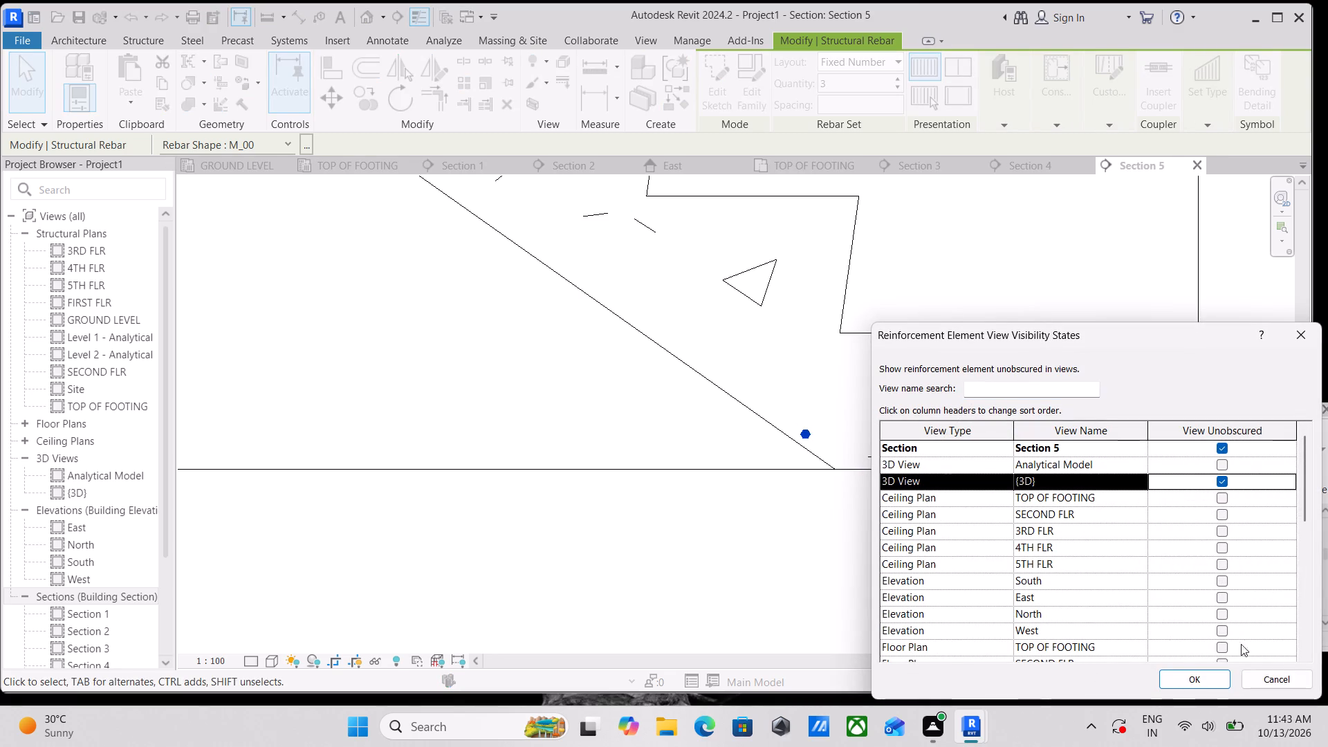
pyautogui.click(1208, 681)
# Pull both end bars of the three-bar set at the flight's foot inside the cover lines and nudge the set slightly down and toward the first riser.
pyautogui.scroll(2, 837, 445)
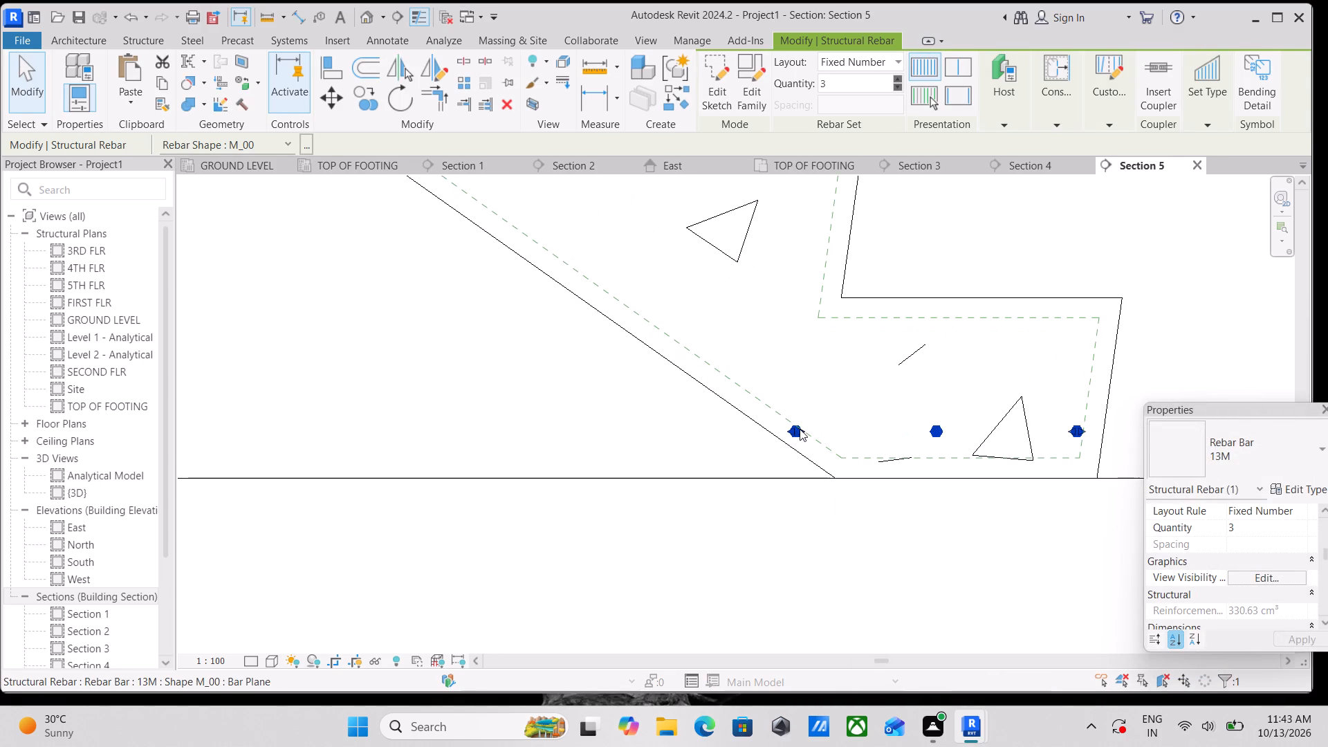
pyautogui.moveTo(800, 429); pyautogui.dragTo(845, 429)
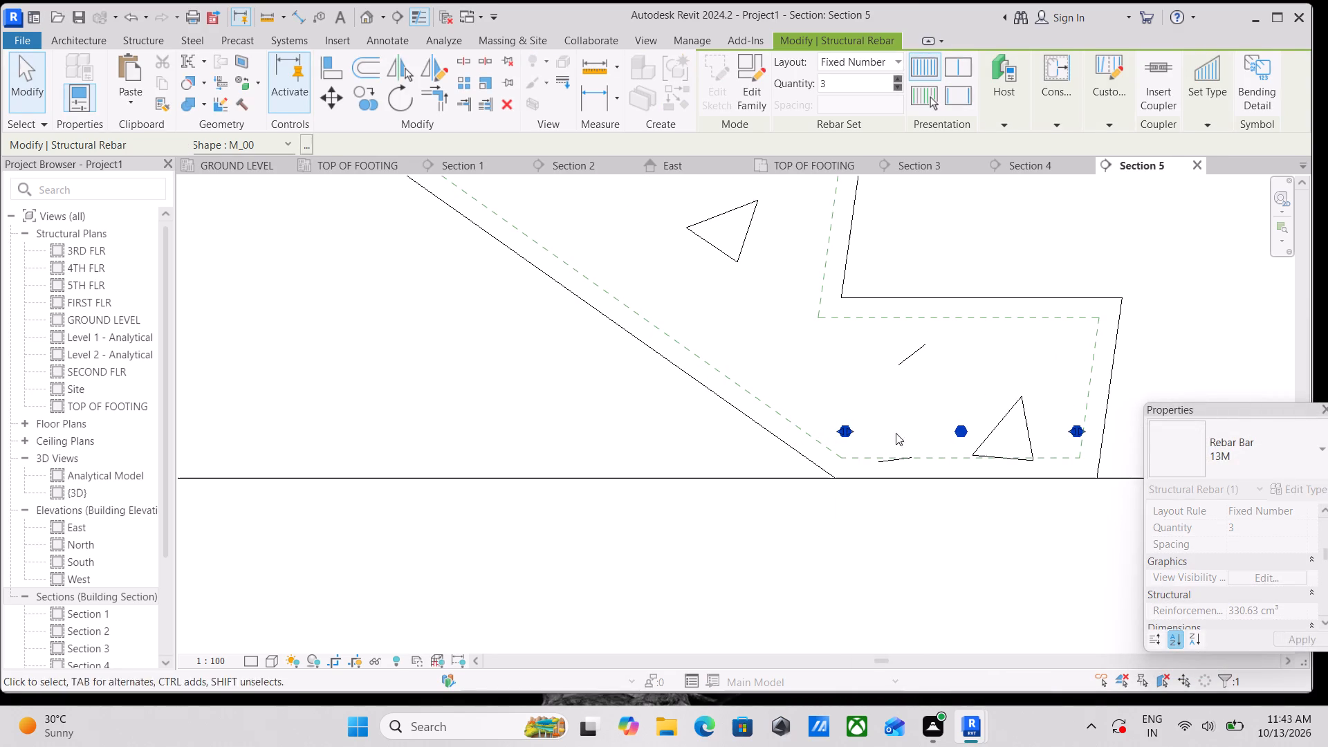
pyautogui.moveTo(1069, 426); pyautogui.dragTo(1052, 427)
pyautogui.press('Down')
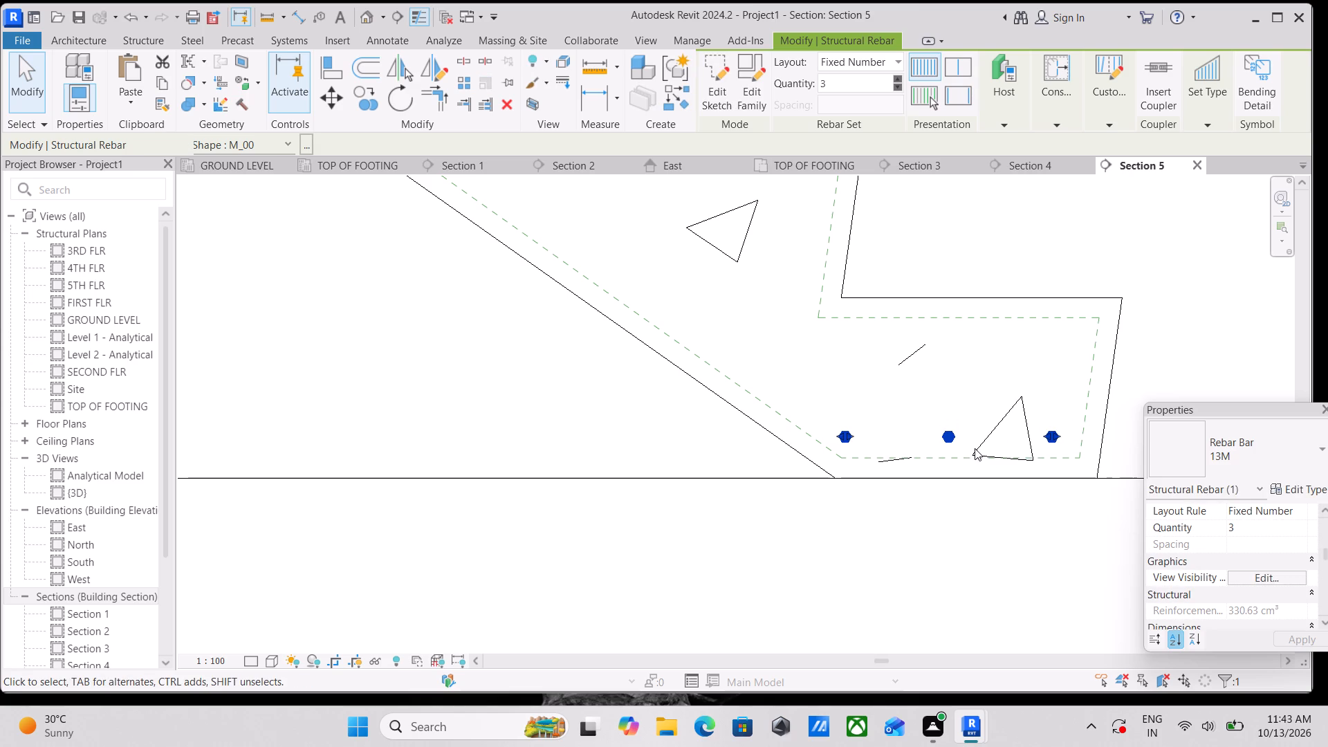
pyautogui.press('Up')
pyautogui.press('Right')
pyautogui.press('Down')
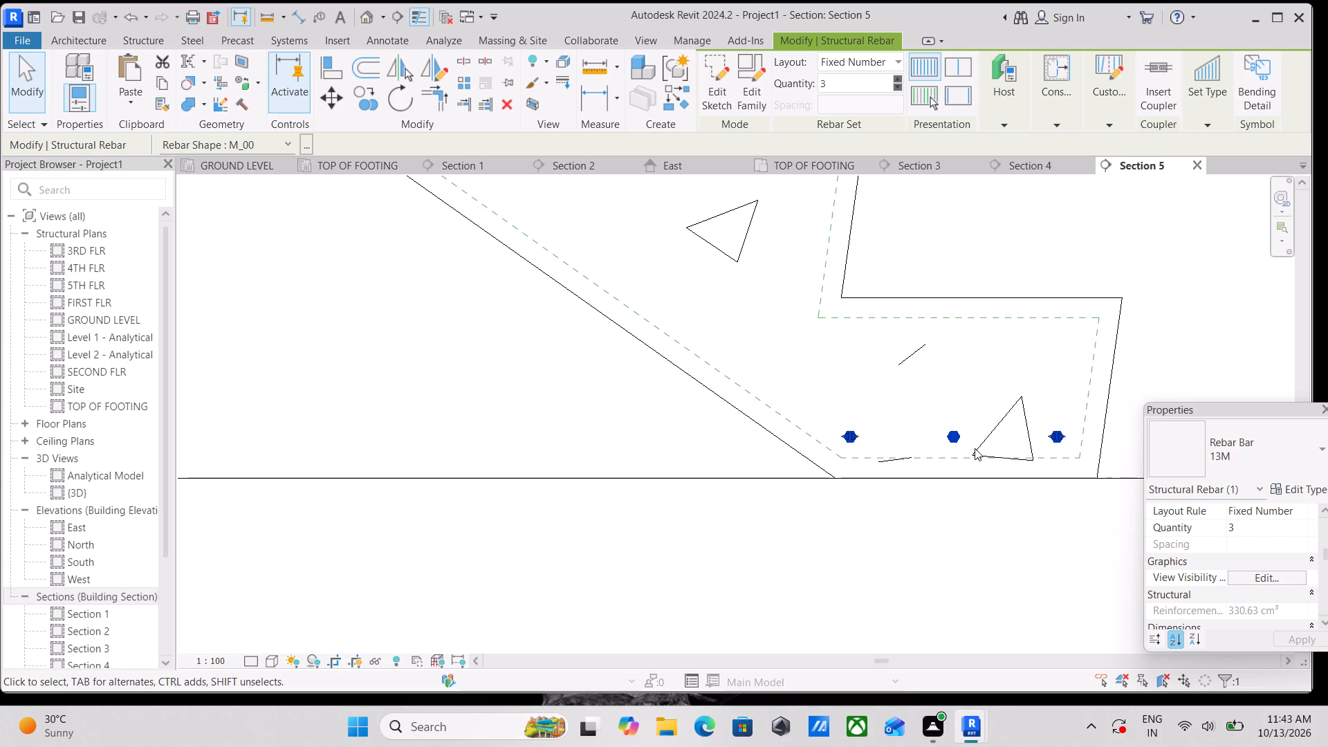
pyautogui.scroll(-2, 921, 448)
pyautogui.press('Escape')
# Start placing a 13M rebar of shape M_00 in the lower flight with its orientation Perpendicular to Cover.
pyautogui.scroll(-1, 883, 421)
pyautogui.moveTo(883, 421); pyautogui.dragTo(1051, 490, button='middle')
pyautogui.scroll(-4, 1031, 466)
pyautogui.moveTo(1020, 459); pyautogui.dragTo(1046, 485, button='middle')
pyautogui.scroll(-1, 1044, 482)
pyautogui.moveTo(1013, 474); pyautogui.dragTo(1029, 497, button='middle')
pyautogui.scroll(-1, 1026, 477)
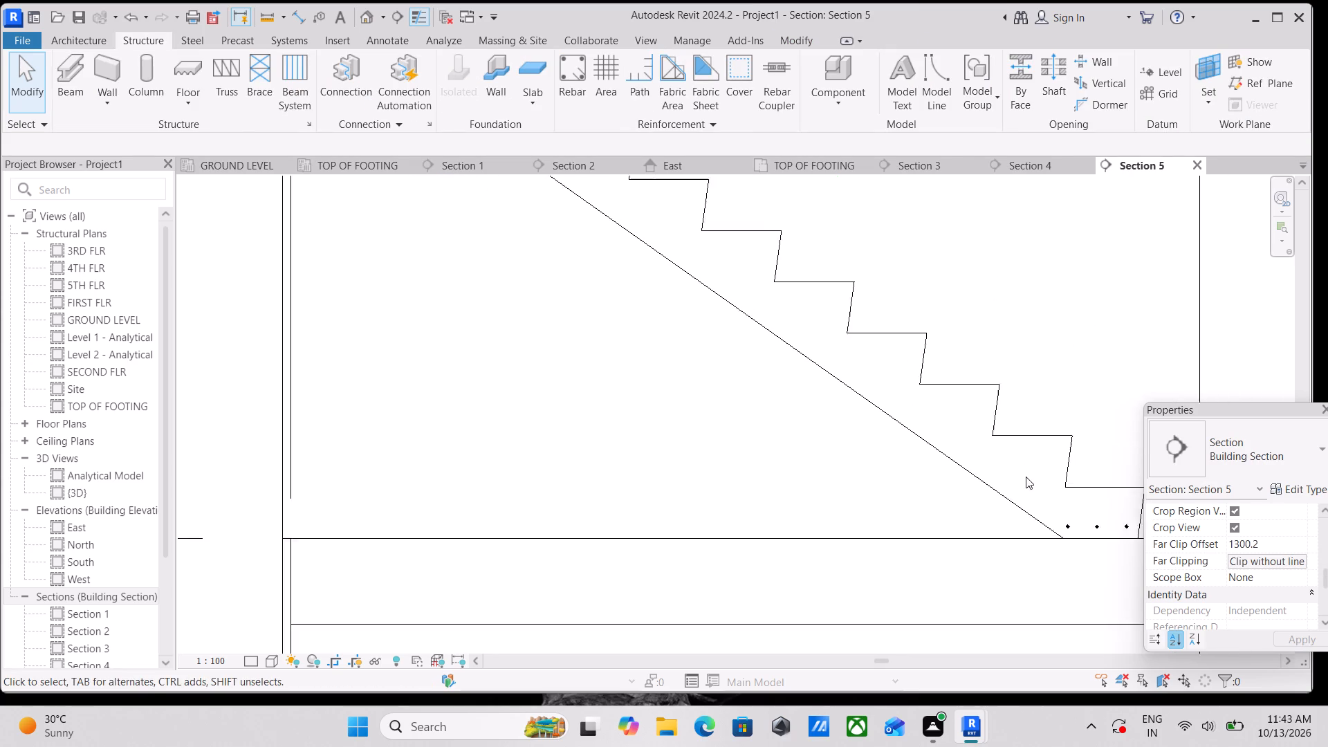
pyautogui.scroll(-1, 1026, 477)
pyautogui.moveTo(1026, 477); pyautogui.dragTo(1063, 532, button='middle')
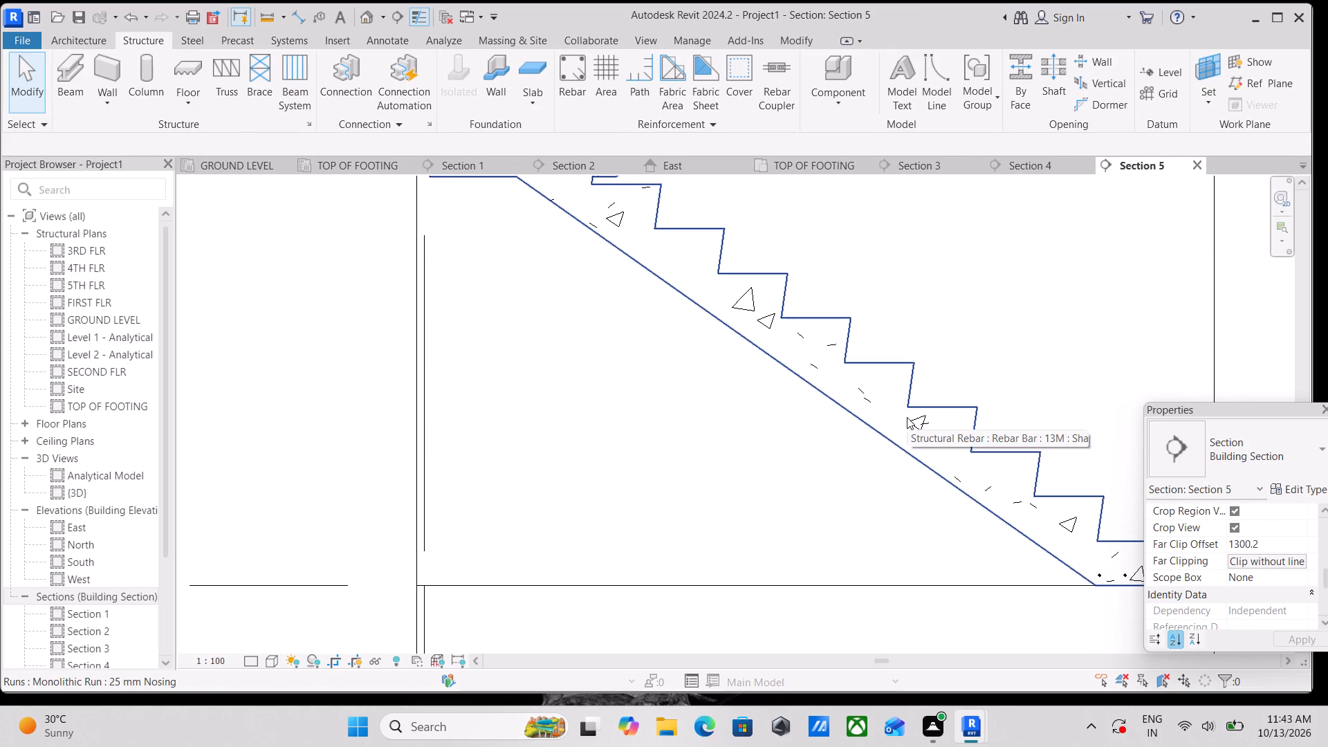
pyautogui.moveTo(914, 427); pyautogui.dragTo(941, 454, button='middle')
pyautogui.moveTo(919, 407); pyautogui.dragTo(933, 421, button='middle')
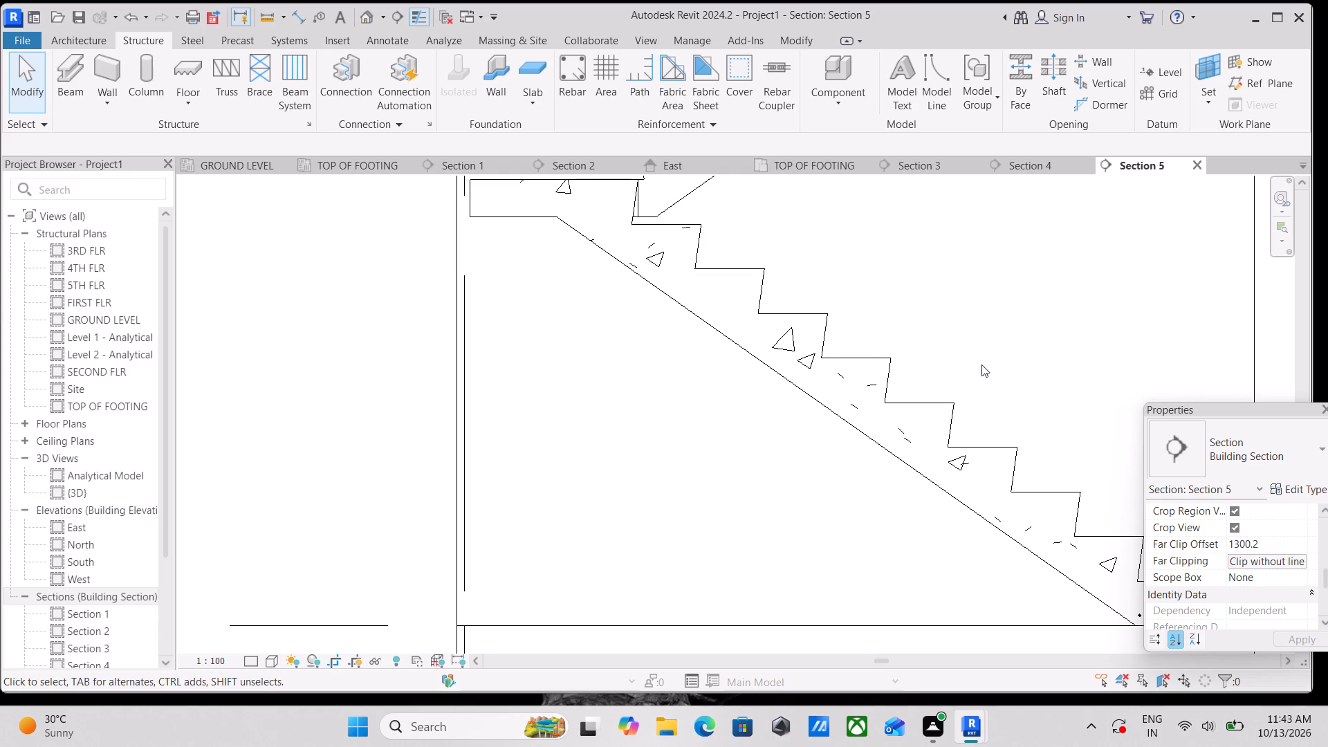
pyautogui.moveTo(981, 365); pyautogui.dragTo(883, 335, button='middle')
pyautogui.scroll(-1, 948, 353)
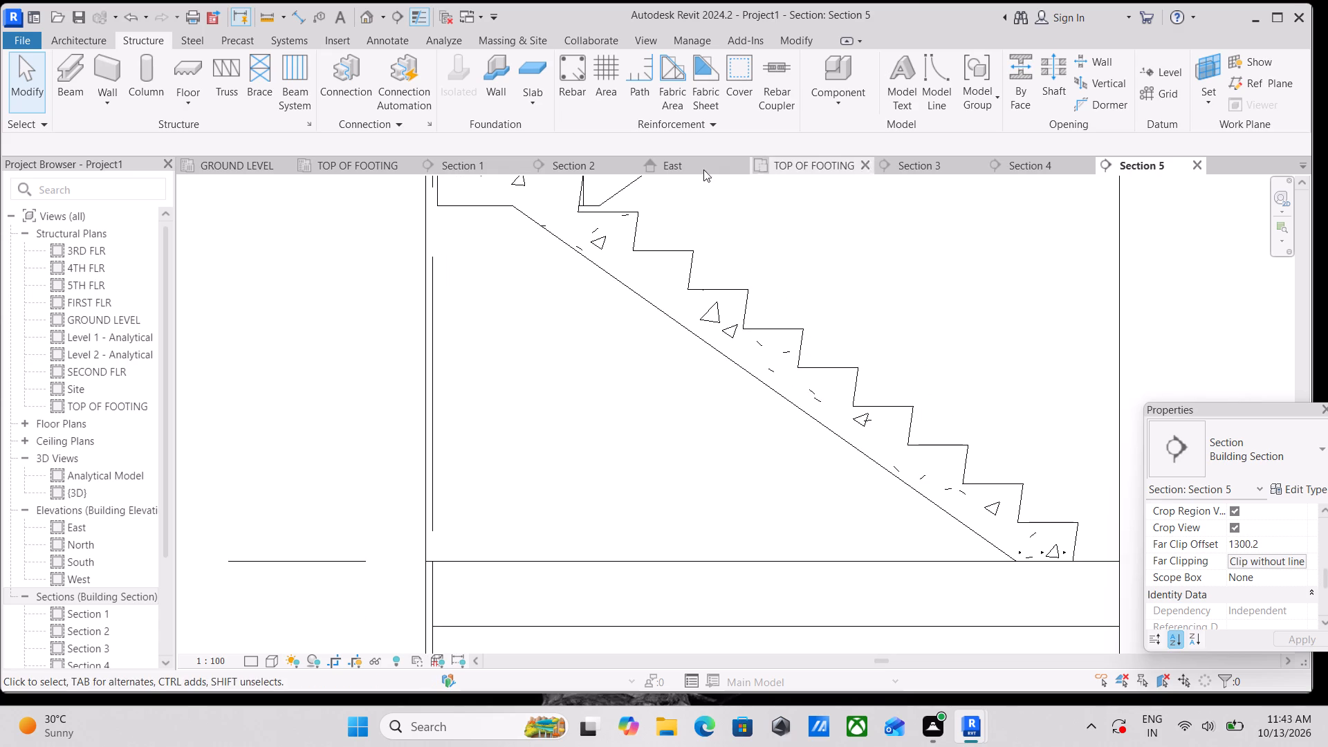
pyautogui.click(587, 77)
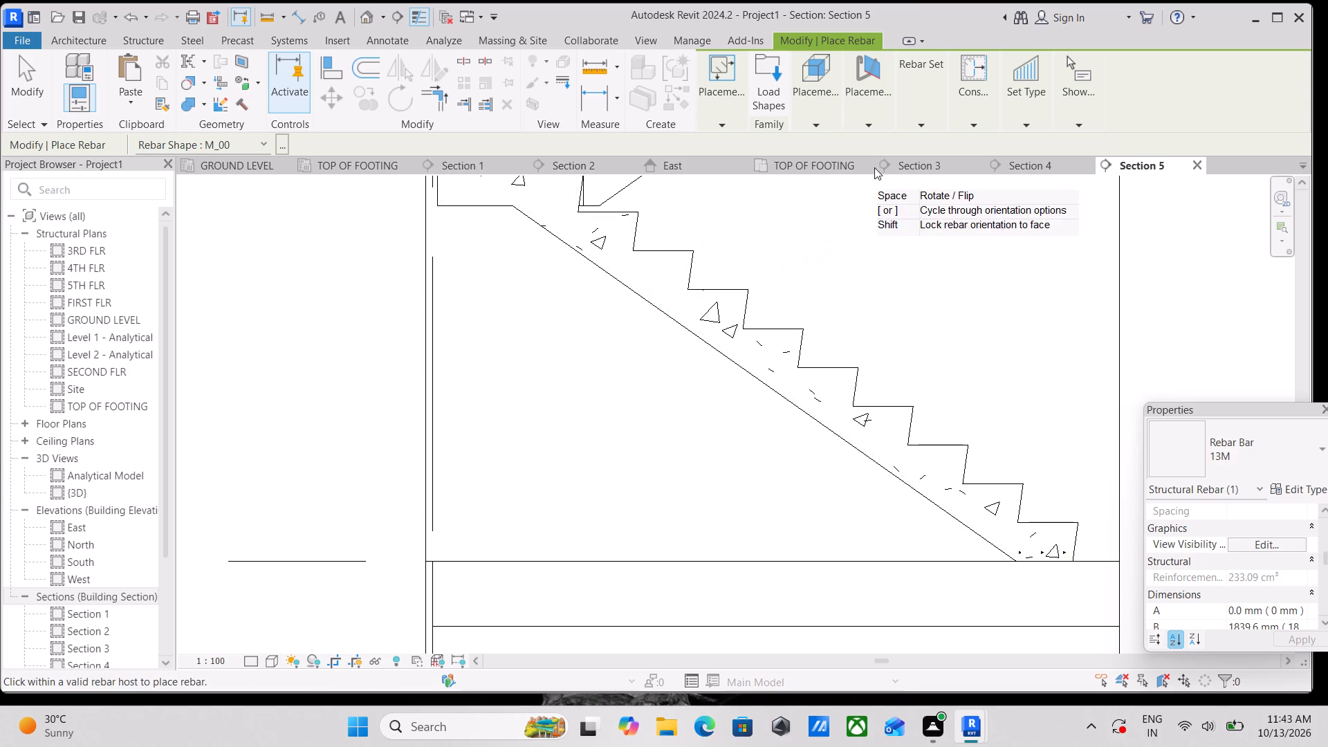
pyautogui.click(872, 113)
pyautogui.click(977, 163)
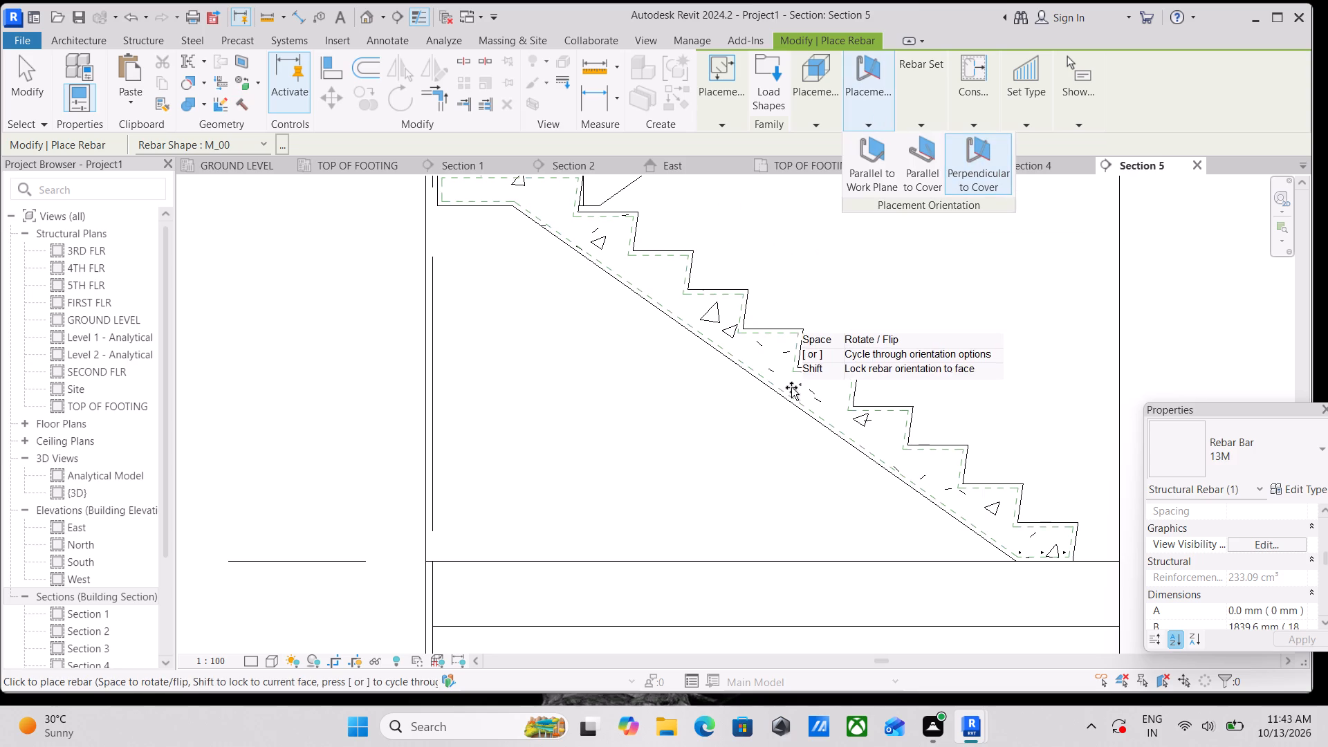
pyautogui.click(257, 143)
pyautogui.click(257, 143)
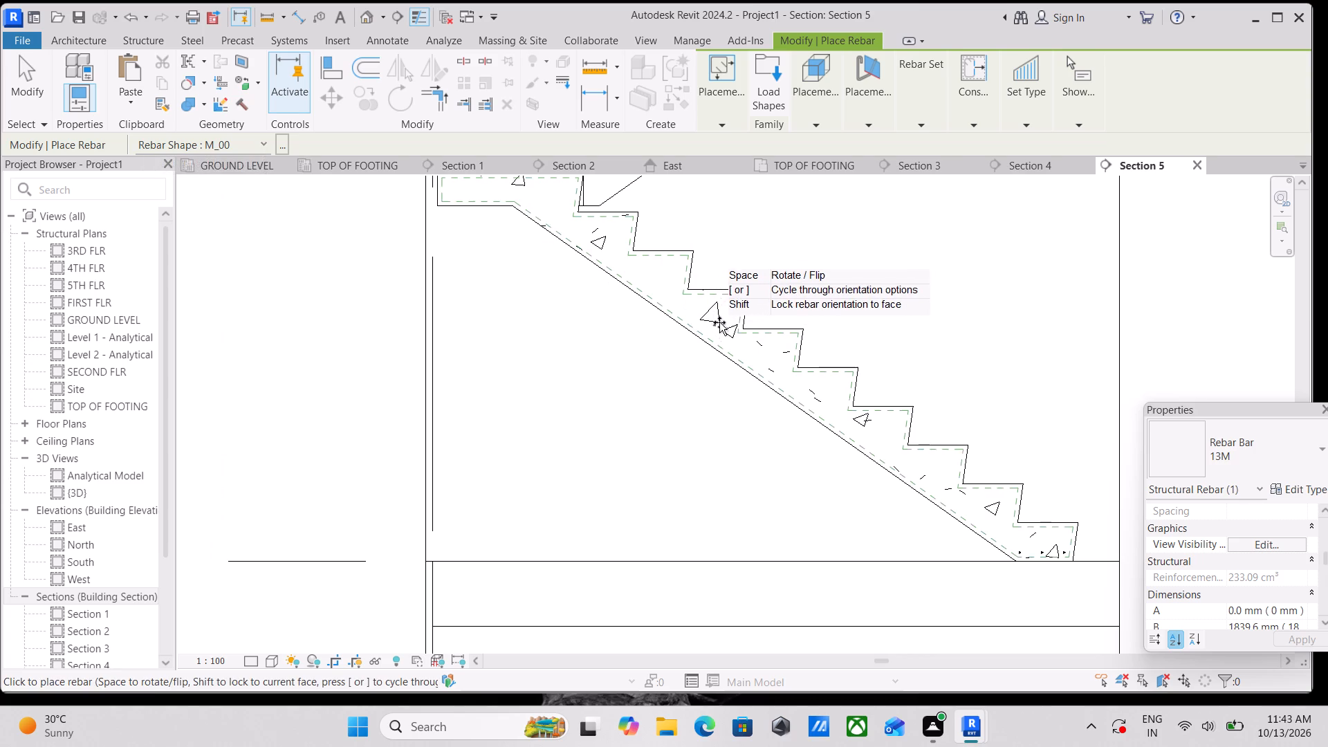
pyautogui.click(966, 189)
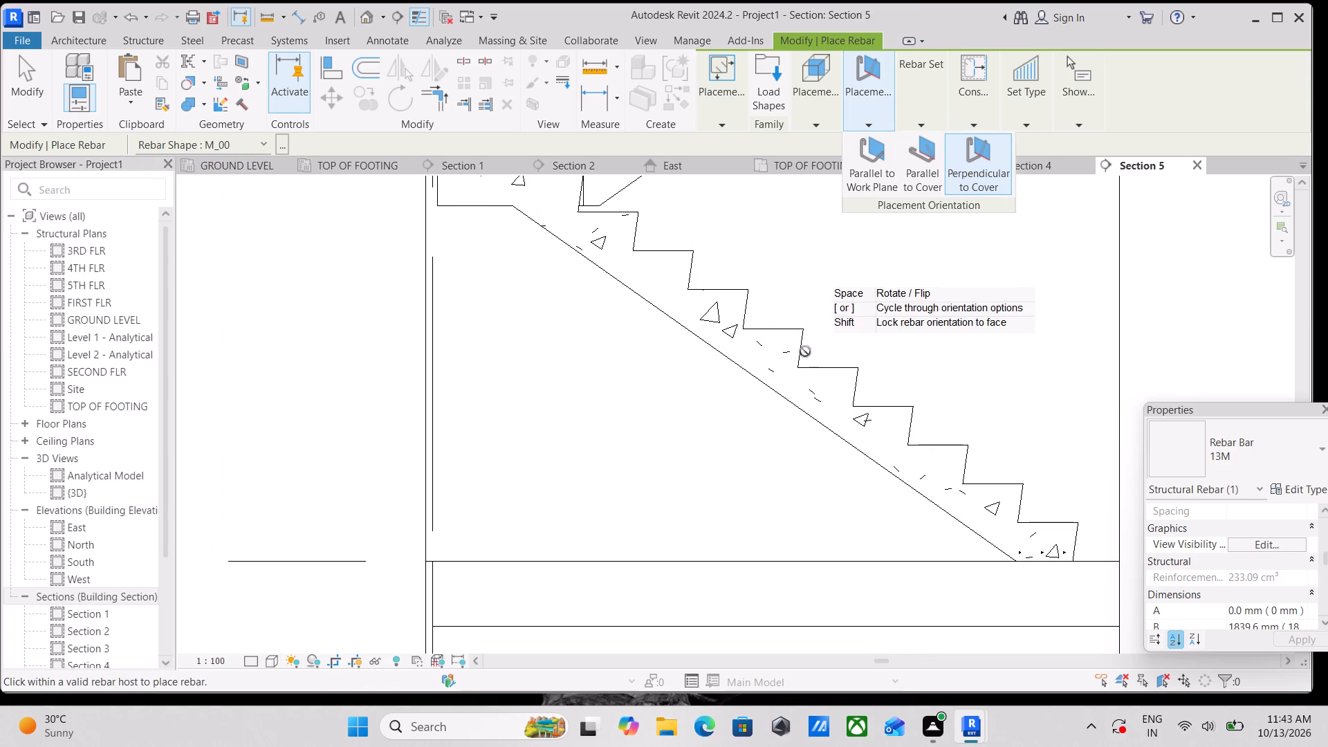
# Place the M_00 bars along the lower flight's sloping soffit as a Maximum Spacing set at 150 mm.
pyautogui.scroll(9, 768, 374)
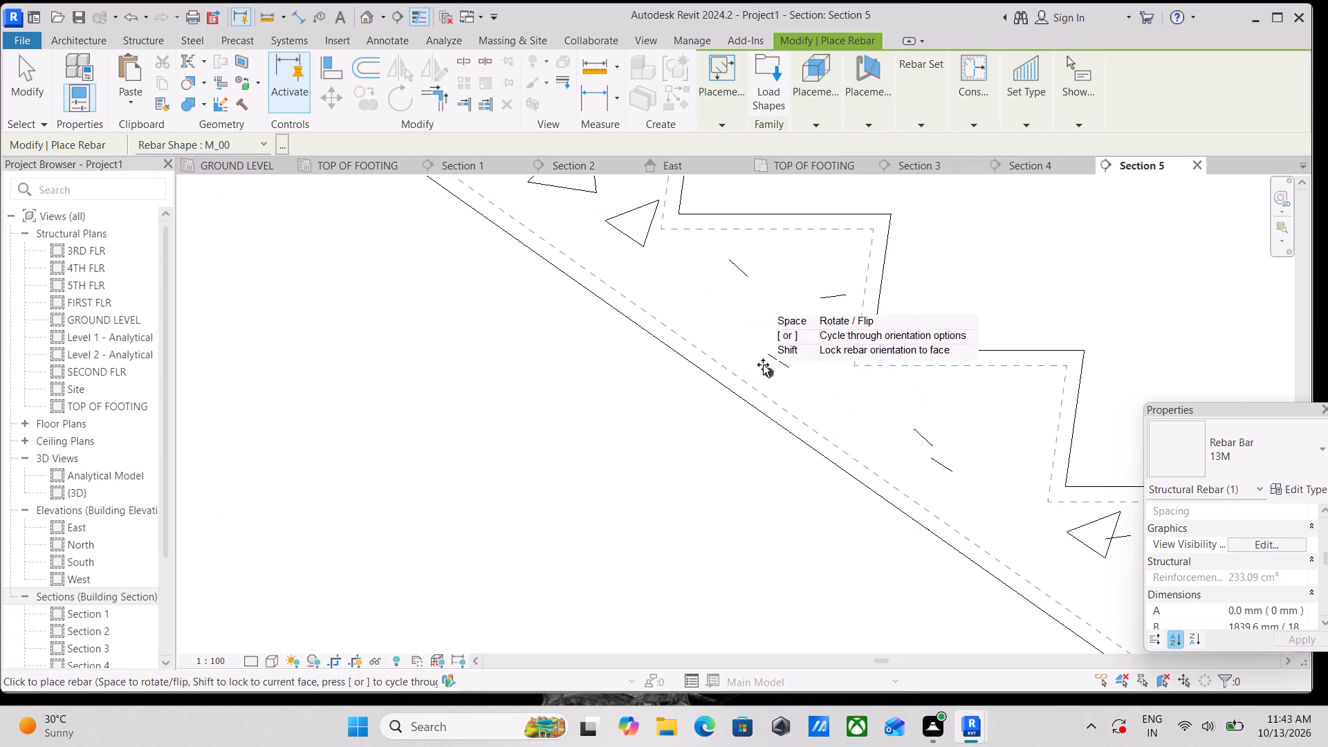
pyautogui.scroll(-4, 741, 351)
pyautogui.moveTo(737, 349); pyautogui.dragTo(753, 385, button='middle')
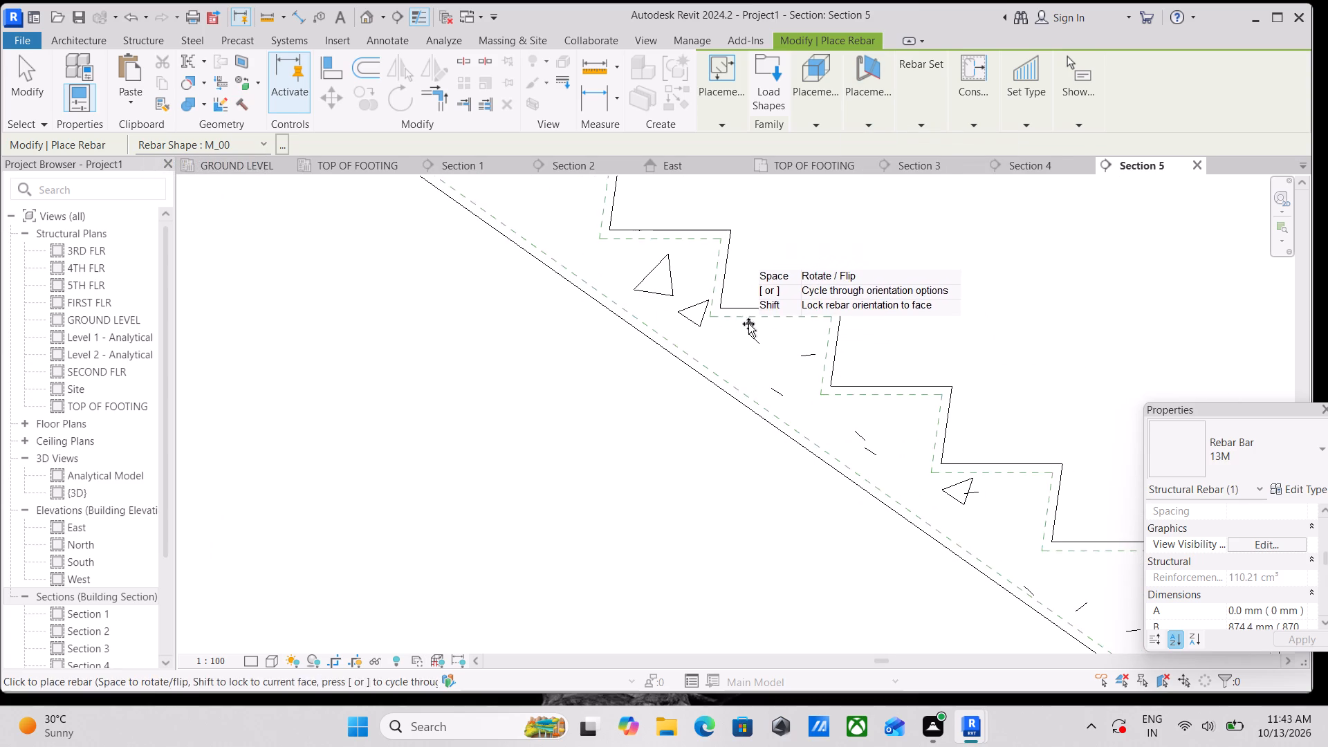
pyautogui.click(925, 111)
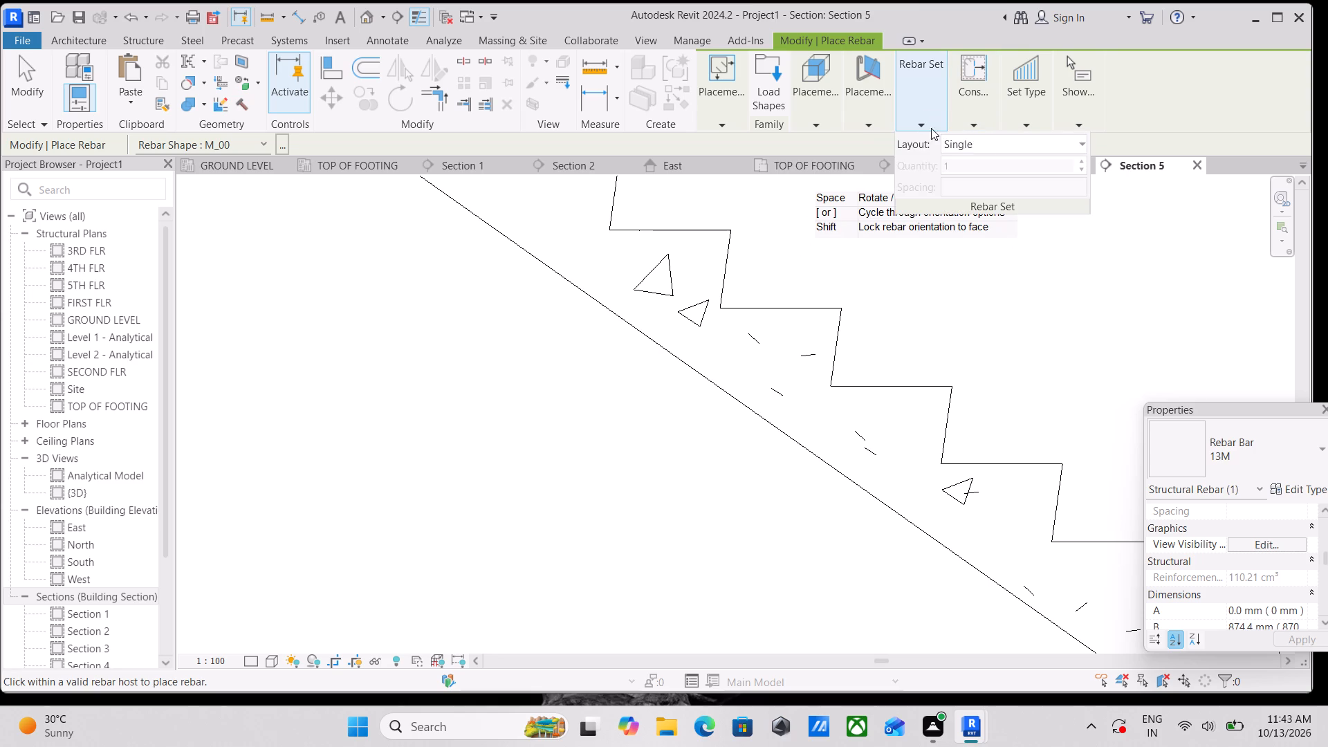
pyautogui.click(1046, 147)
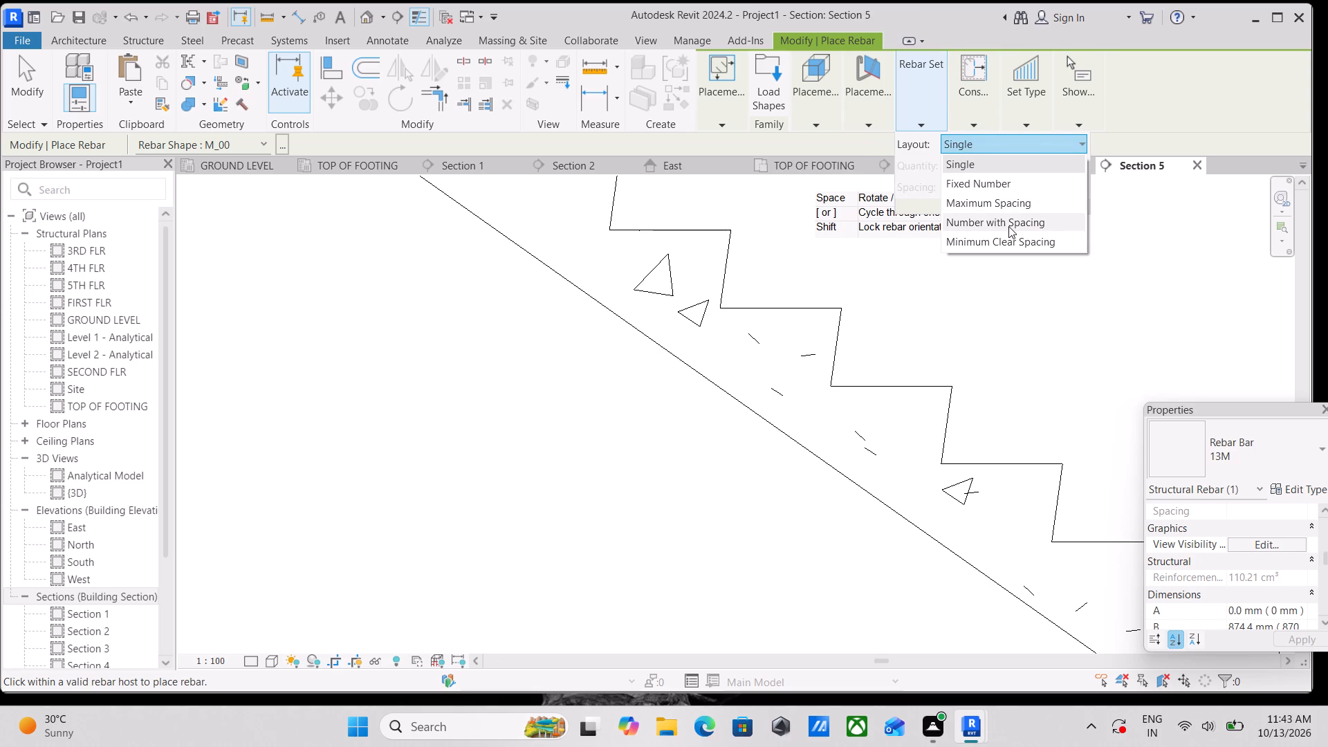
pyautogui.click(1013, 203)
pyautogui.moveTo(999, 194); pyautogui.dragTo(896, 196)
pyautogui.press('1')
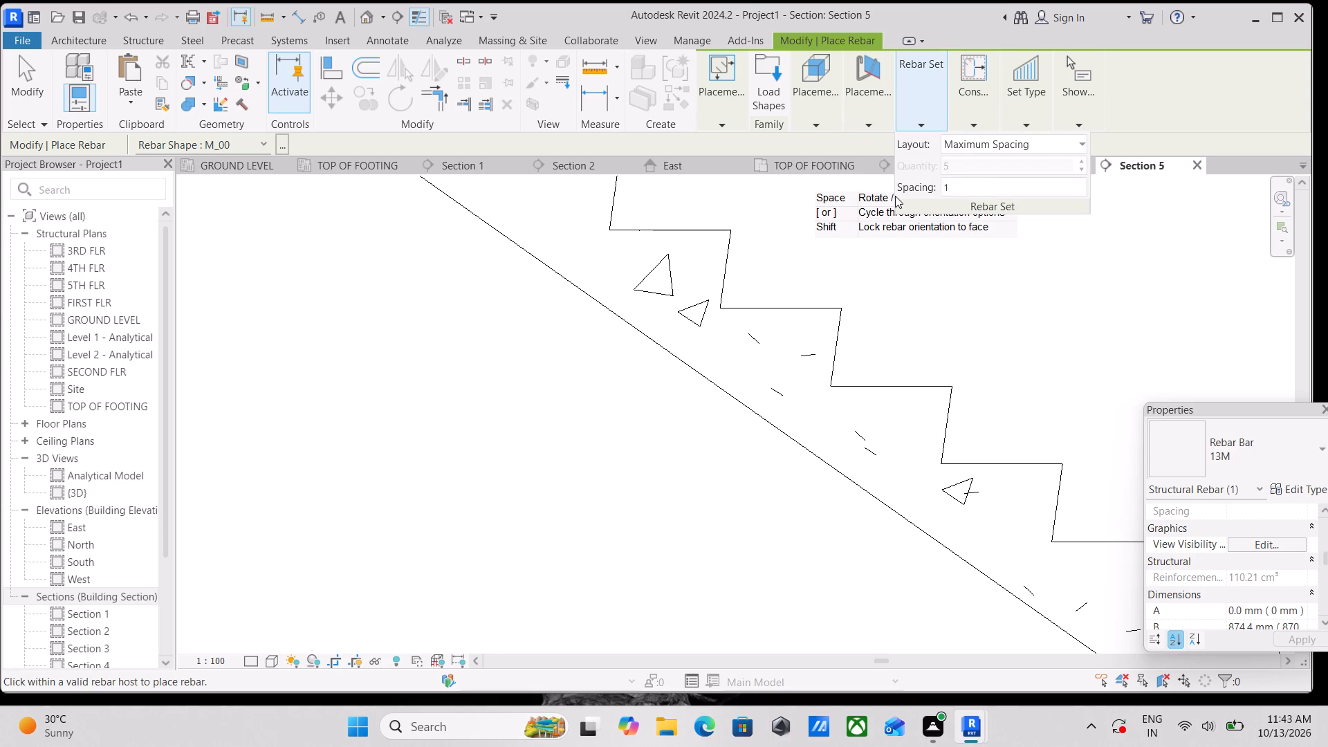
pyautogui.write('50')
pyautogui.press(',')
pyautogui.press('BackSpace')
pyautogui.write('mm')
pyautogui.press('Return')
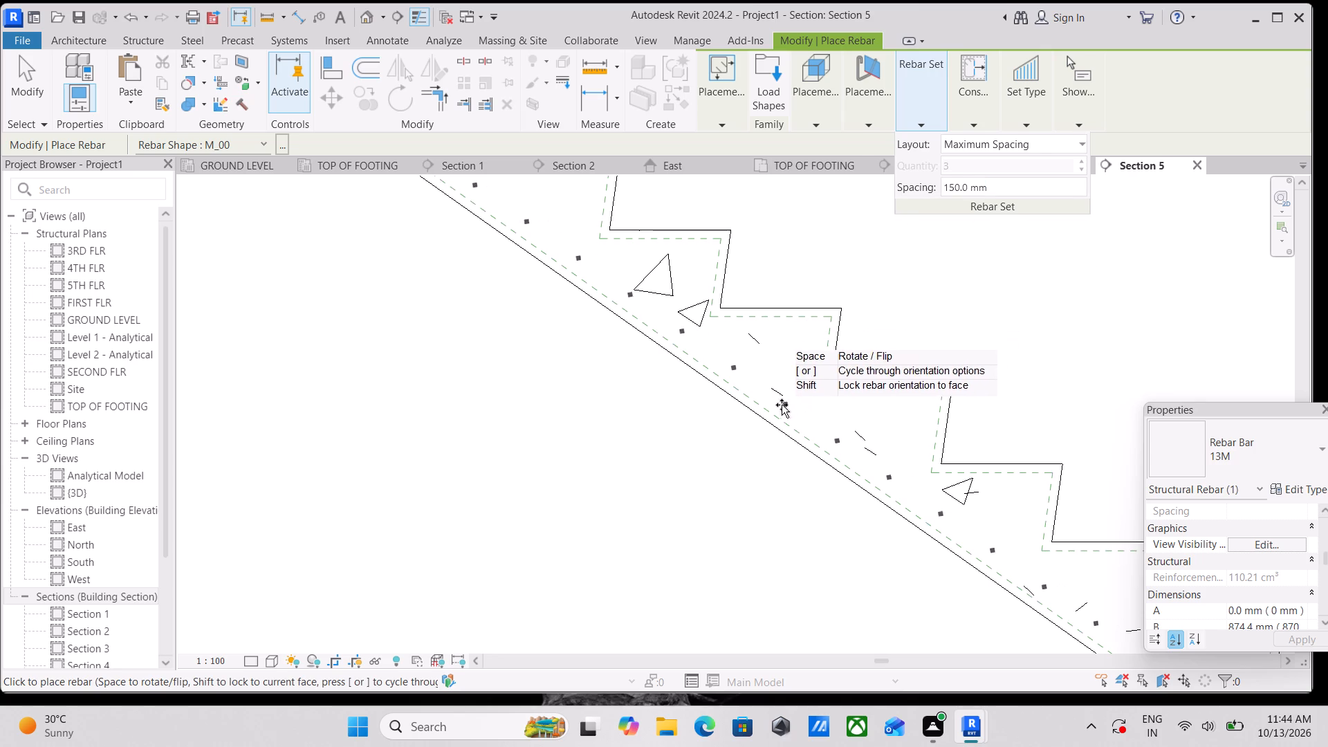
pyautogui.scroll(-6, 777, 405)
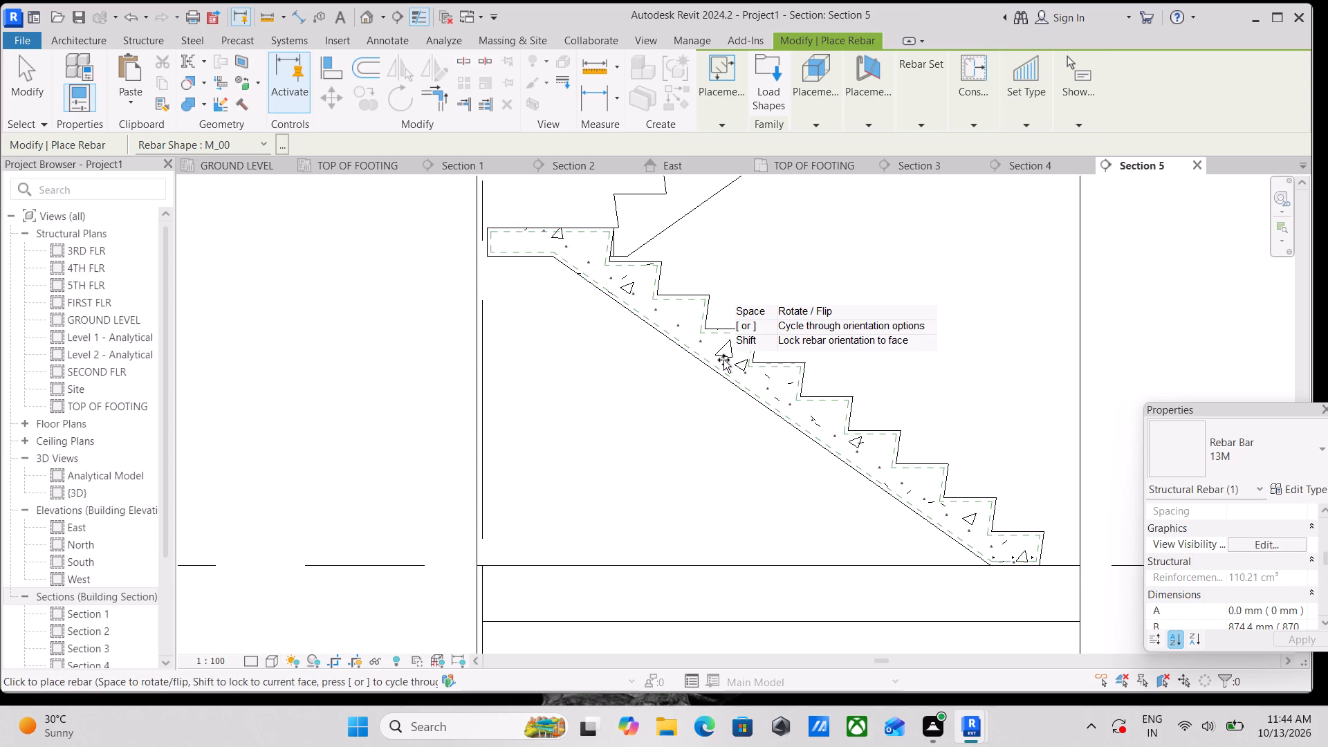
pyautogui.scroll(6, 722, 360)
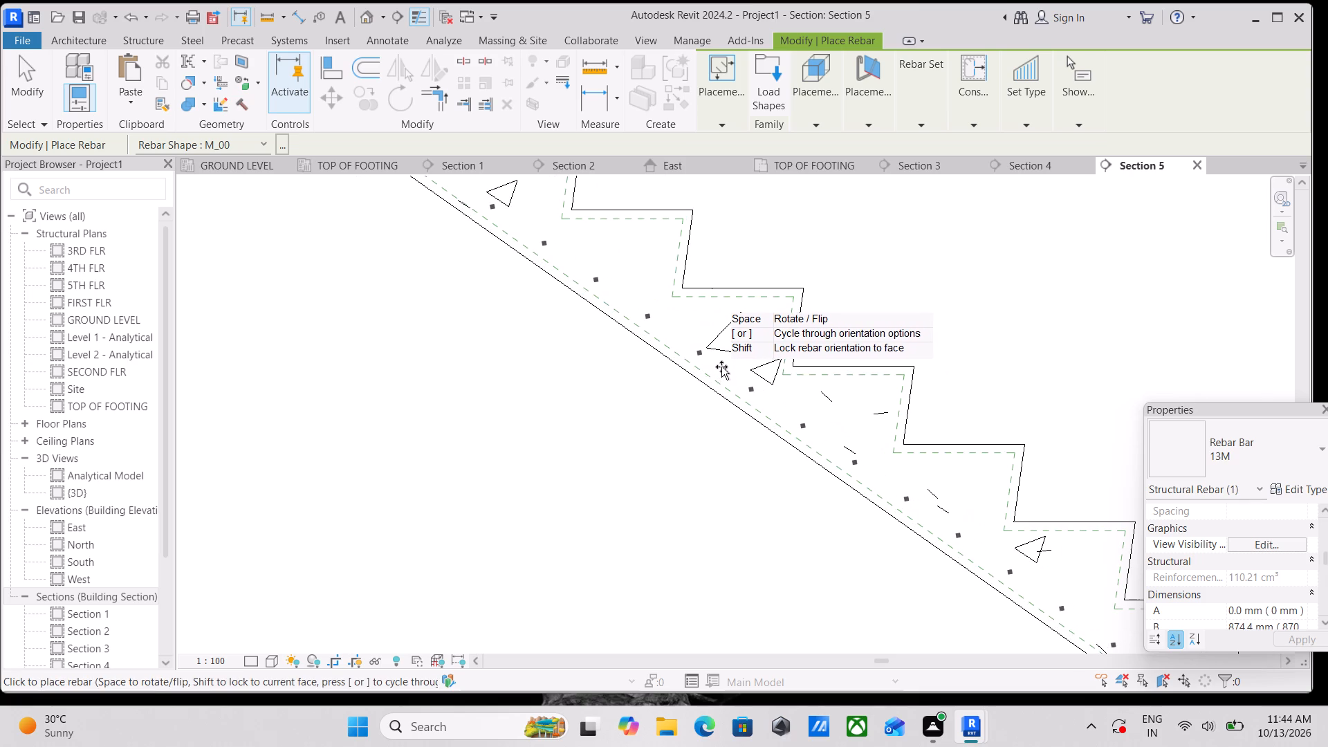
pyautogui.click(721, 367)
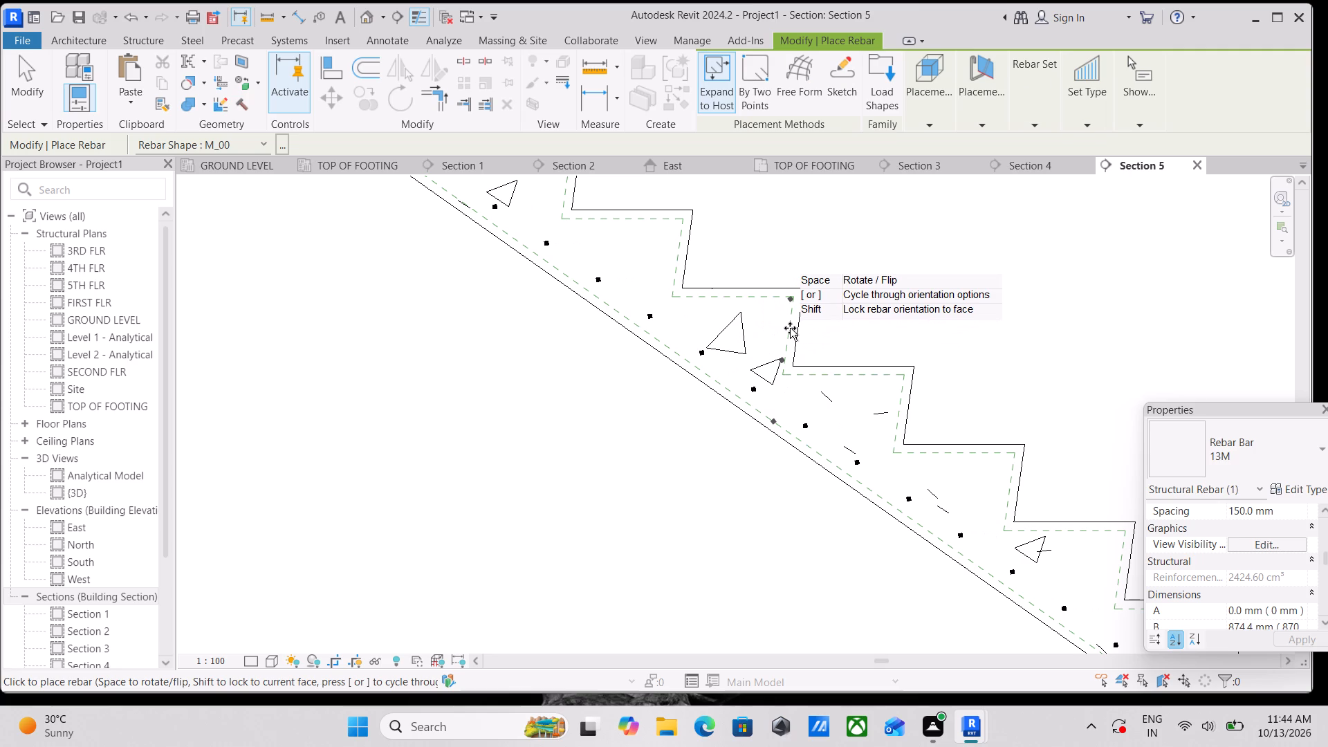
pyautogui.press('Escape')
# Set the bar set along the lower flight's soffit to show unobscured in the {3D} view.
pyautogui.click(650, 322)
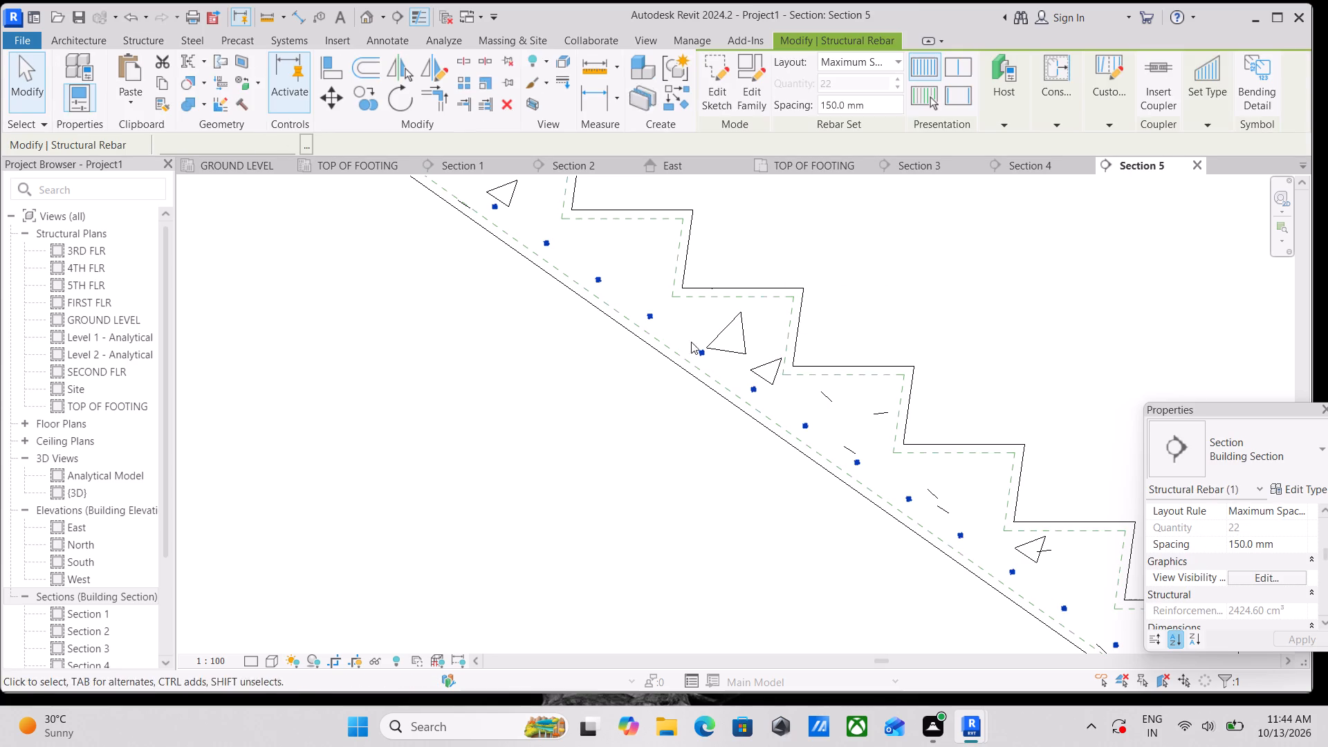
pyautogui.scroll(-1, 1278, 511)
pyautogui.click(1266, 529)
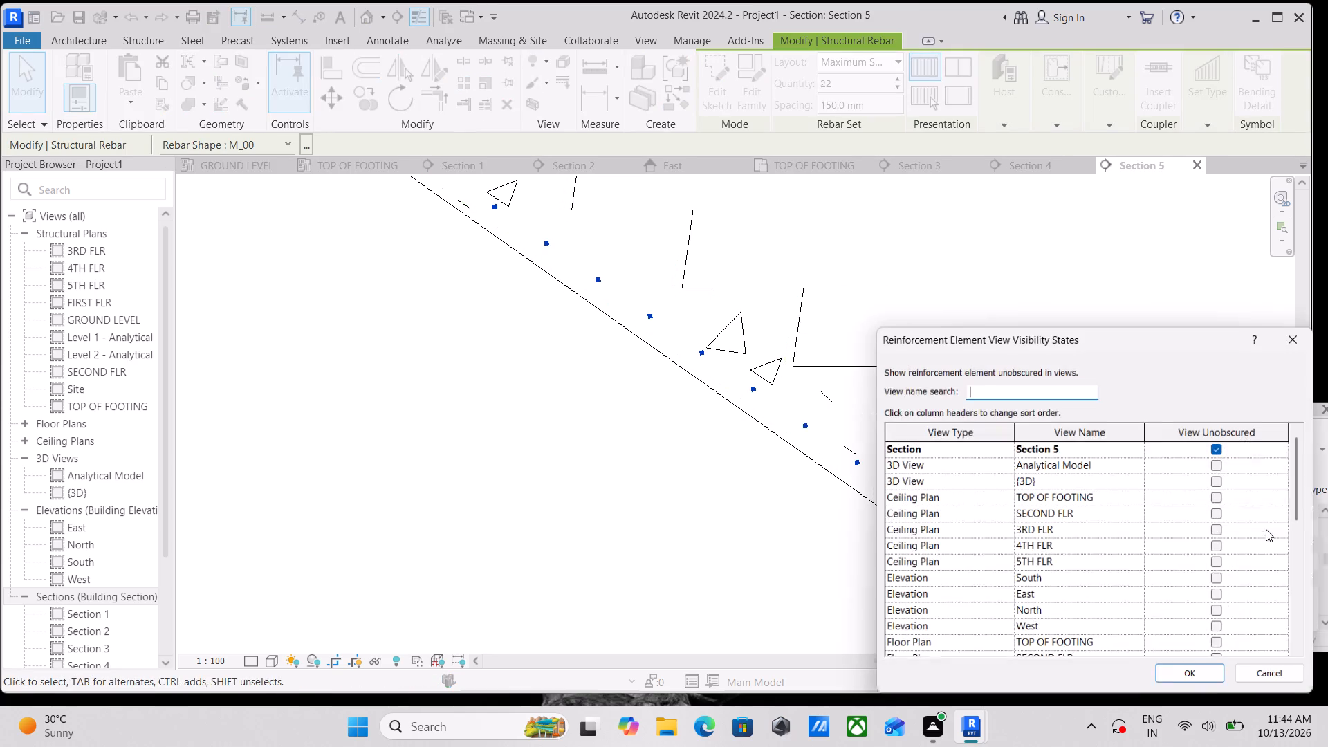
pyautogui.click(1219, 483)
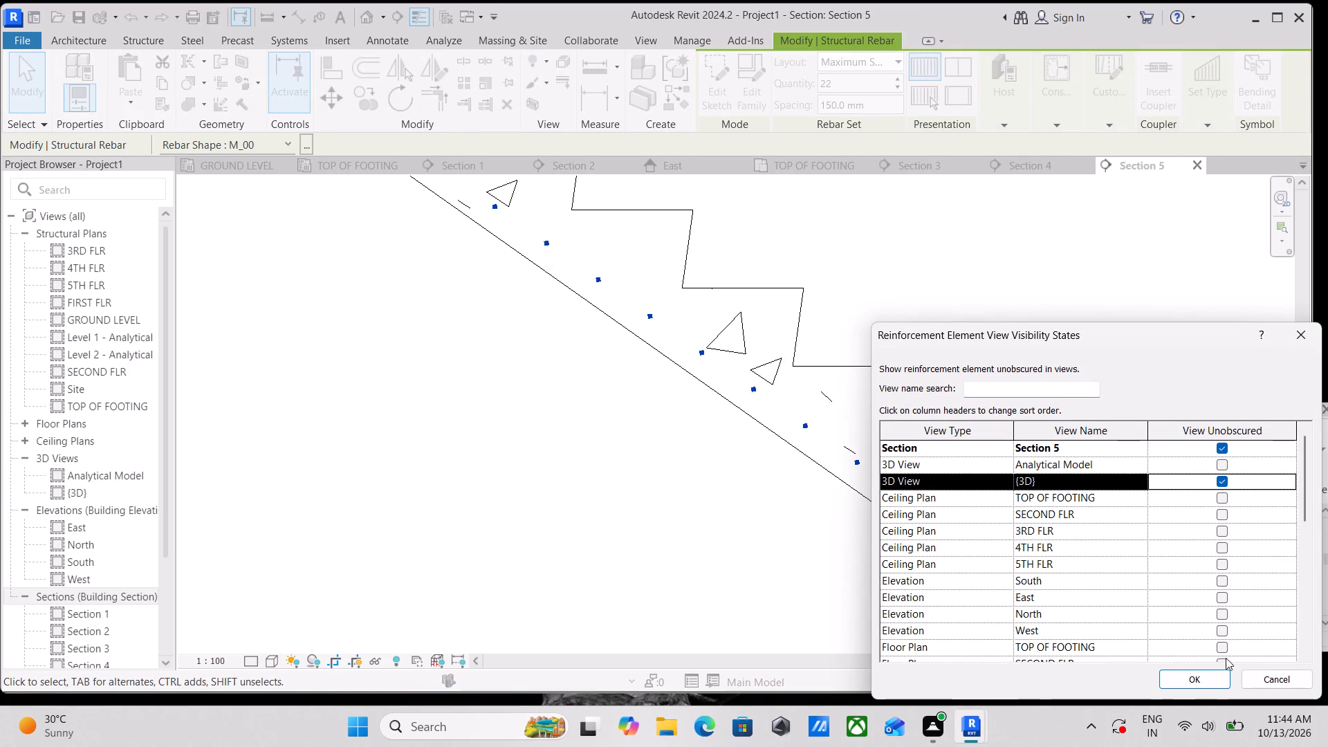
pyautogui.click(1198, 675)
pyautogui.scroll(-8, 919, 531)
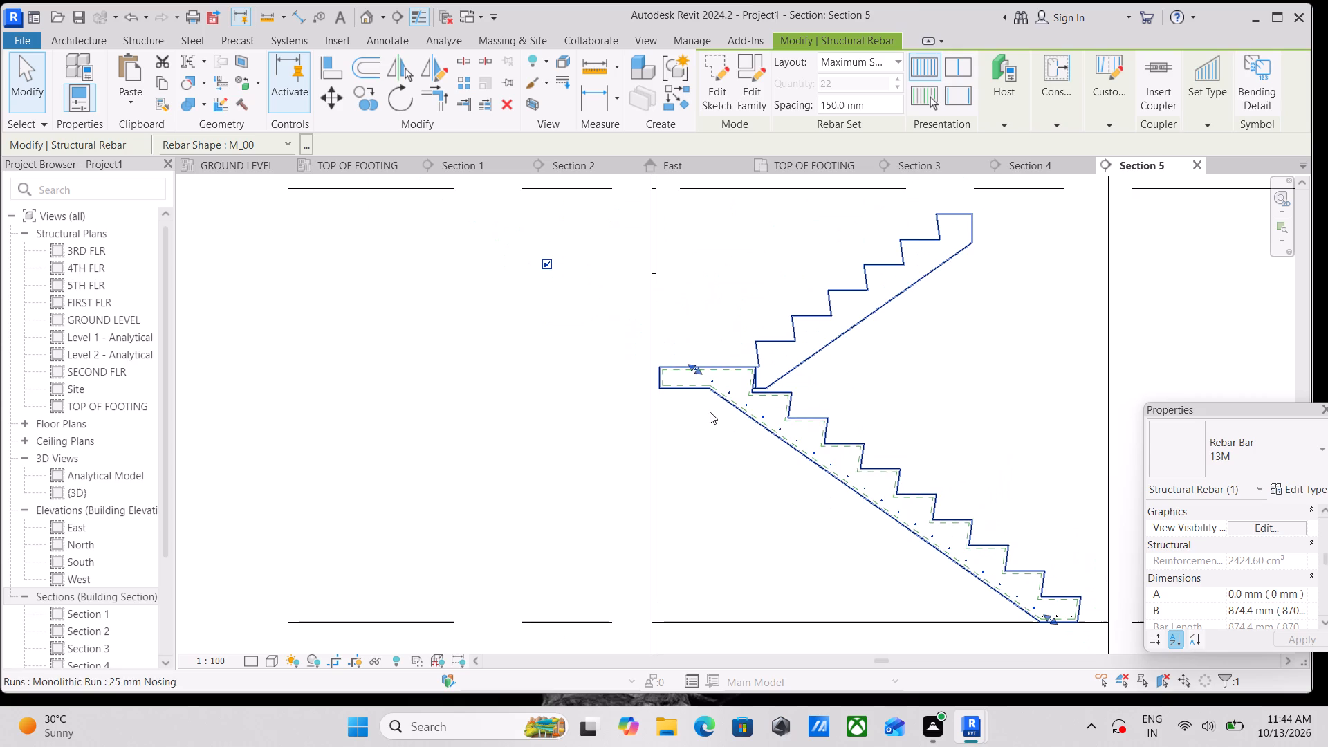
# Pull the upper end of the soffit bar set down out of the landing to where the sloping soffit begins.
pyautogui.scroll(7, 687, 385)
pyautogui.moveTo(703, 355); pyautogui.dragTo(708, 359)
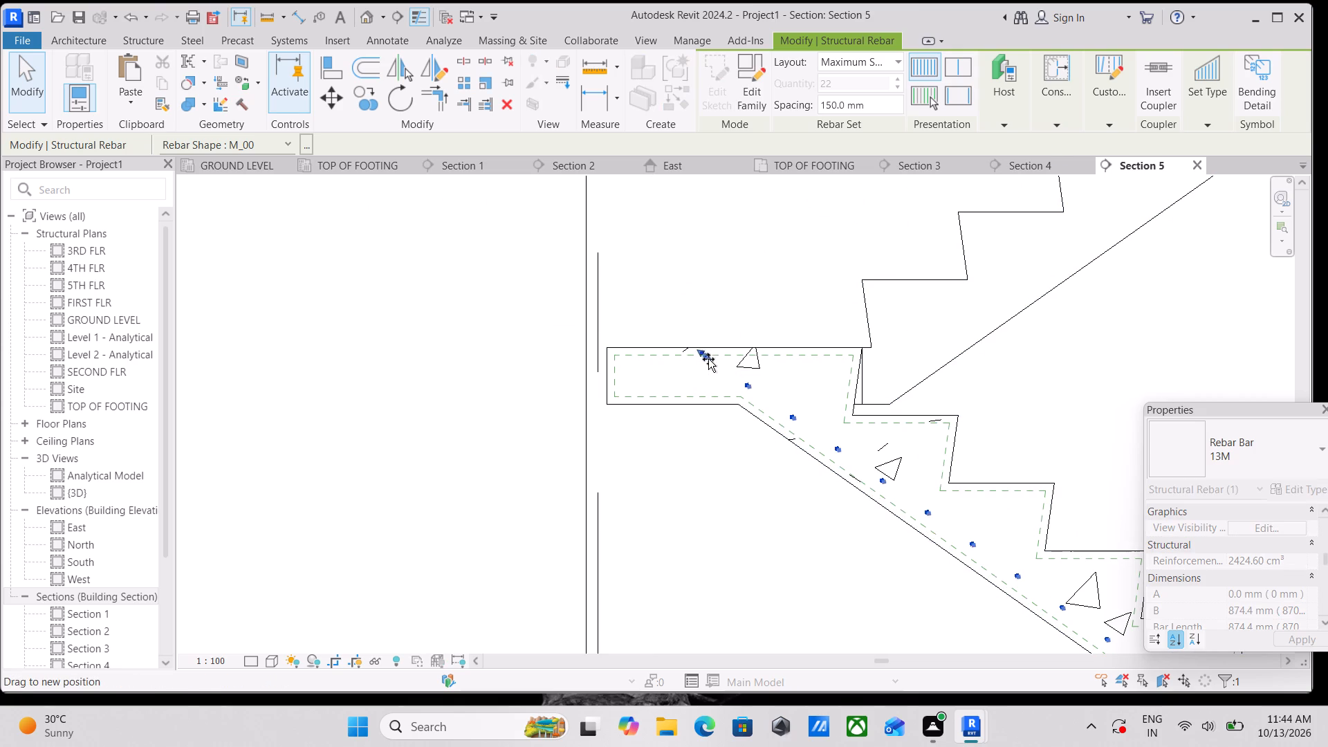
pyautogui.moveTo(708, 359); pyautogui.dragTo(766, 414)
# Pull the lower end of the soffit bar set up the slope, clear of the three-bar set at the flight's foot.
pyautogui.scroll(-3, 780, 413)
pyautogui.moveTo(780, 413); pyautogui.dragTo(714, 312, button='middle')
pyautogui.scroll(-2, 798, 409)
pyautogui.moveTo(799, 412); pyautogui.dragTo(531, 286, button='middle')
pyautogui.scroll(6, 867, 451)
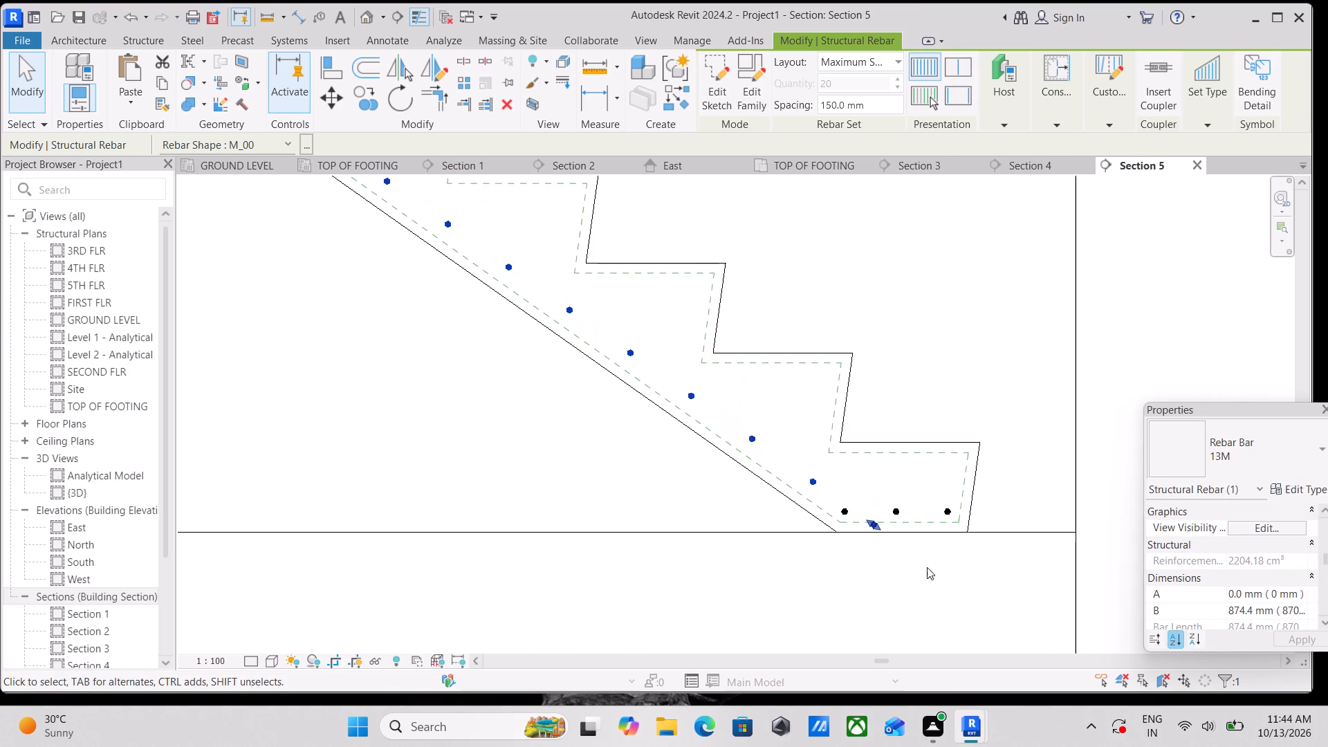
pyautogui.scroll(4, 927, 567)
pyautogui.moveTo(862, 499); pyautogui.dragTo(860, 499)
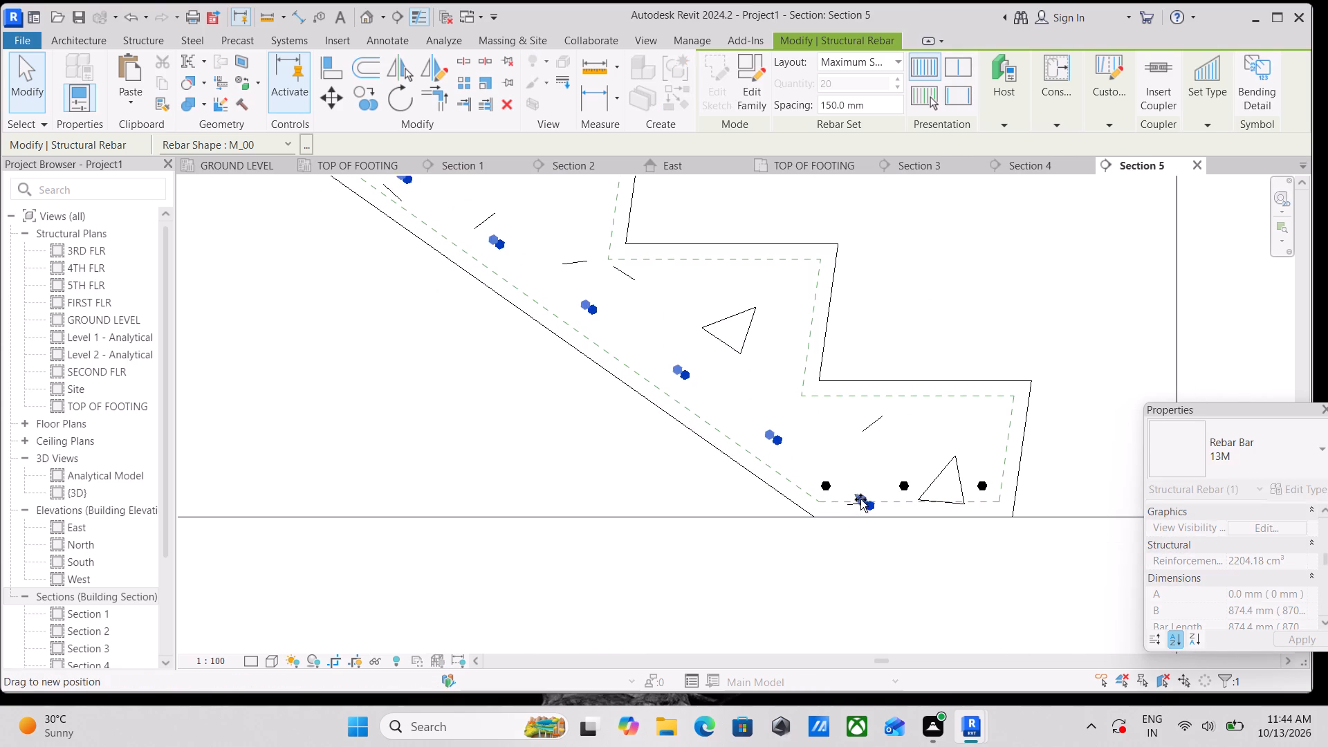
pyautogui.moveTo(860, 499); pyautogui.dragTo(737, 457)
pyautogui.scroll(-4, 751, 454)
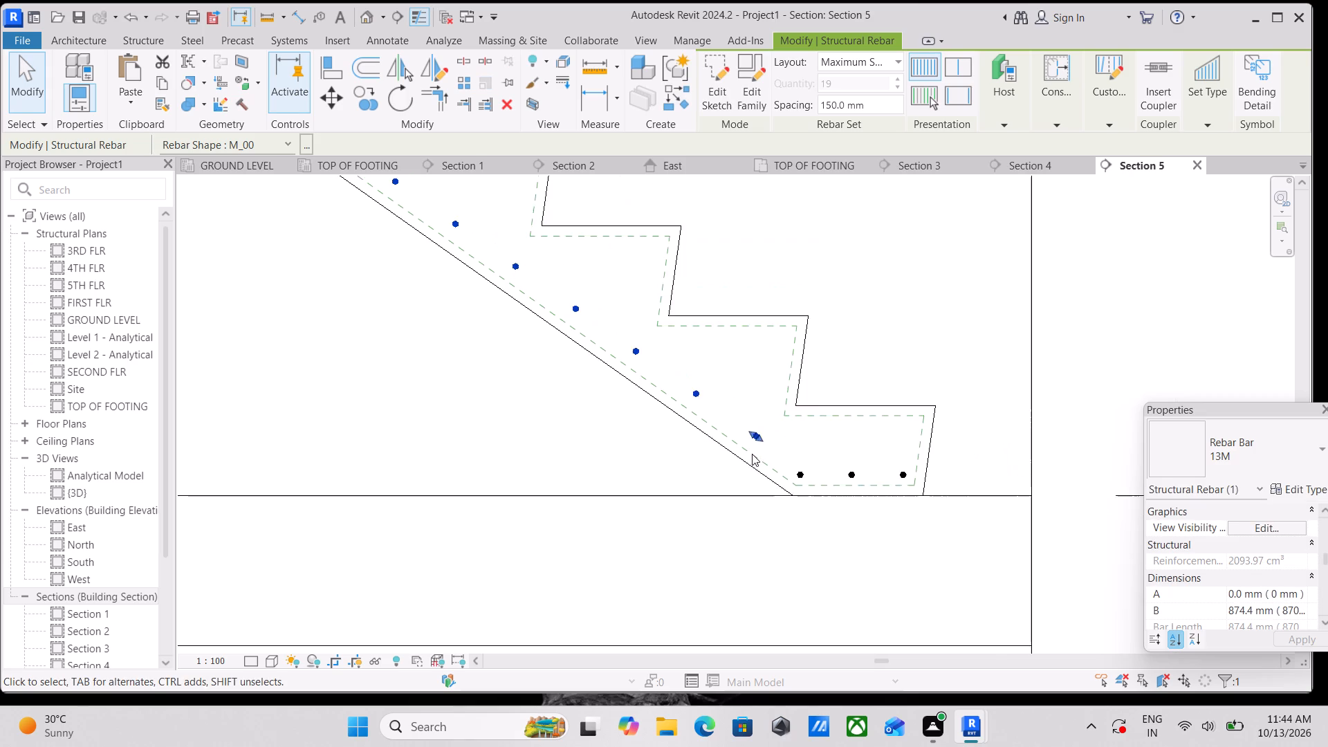
pyautogui.moveTo(752, 453); pyautogui.dragTo(867, 508, button='middle')
pyautogui.scroll(-4, 694, 468)
pyautogui.moveTo(641, 451); pyautogui.dragTo(795, 521, button='middle')
pyautogui.scroll(-2, 671, 475)
pyautogui.moveTo(671, 475); pyautogui.dragTo(697, 527, button='middle')
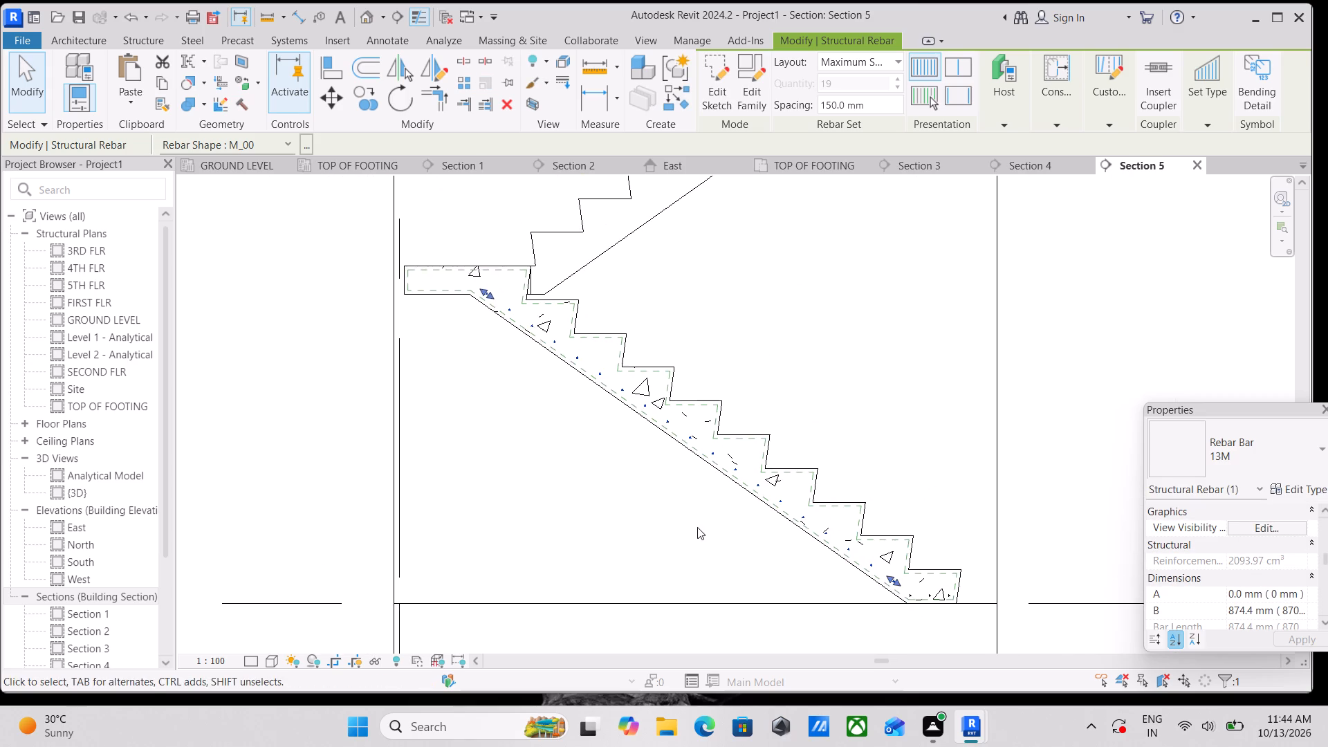
pyautogui.scroll(8, 559, 391)
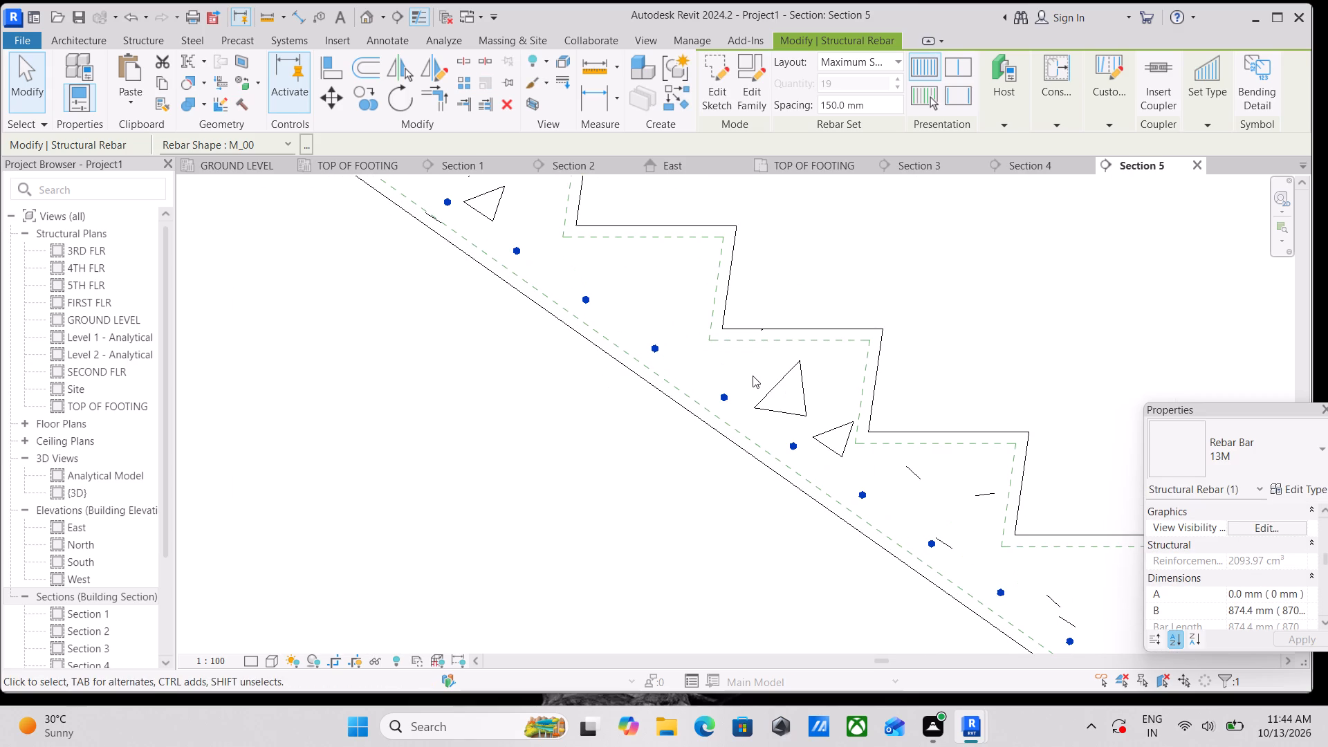
pyautogui.scroll(-3, 753, 376)
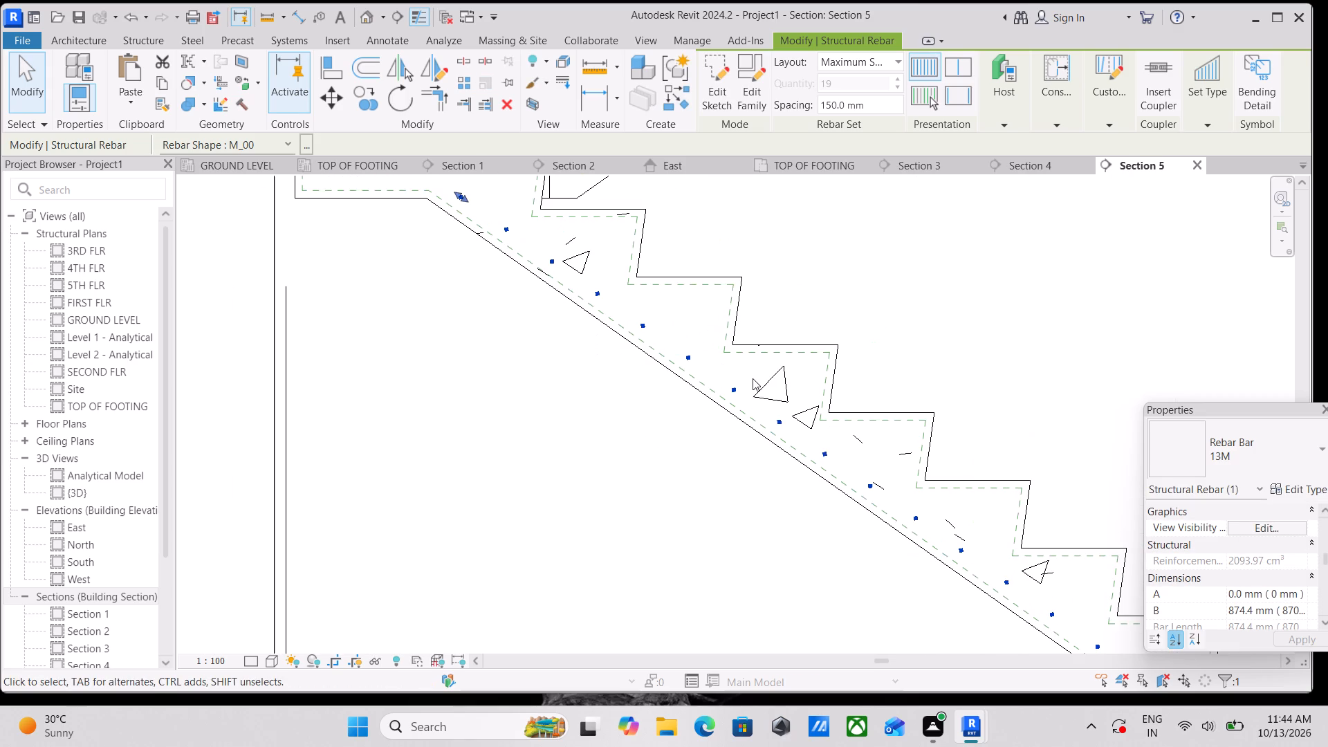
pyautogui.press('Escape')
# Check in which views the bar set along the lower flight's soffit is shown unobscured.
pyautogui.scroll(-2, 750, 385)
pyautogui.moveTo(685, 357); pyautogui.dragTo(695, 419, button='middle')
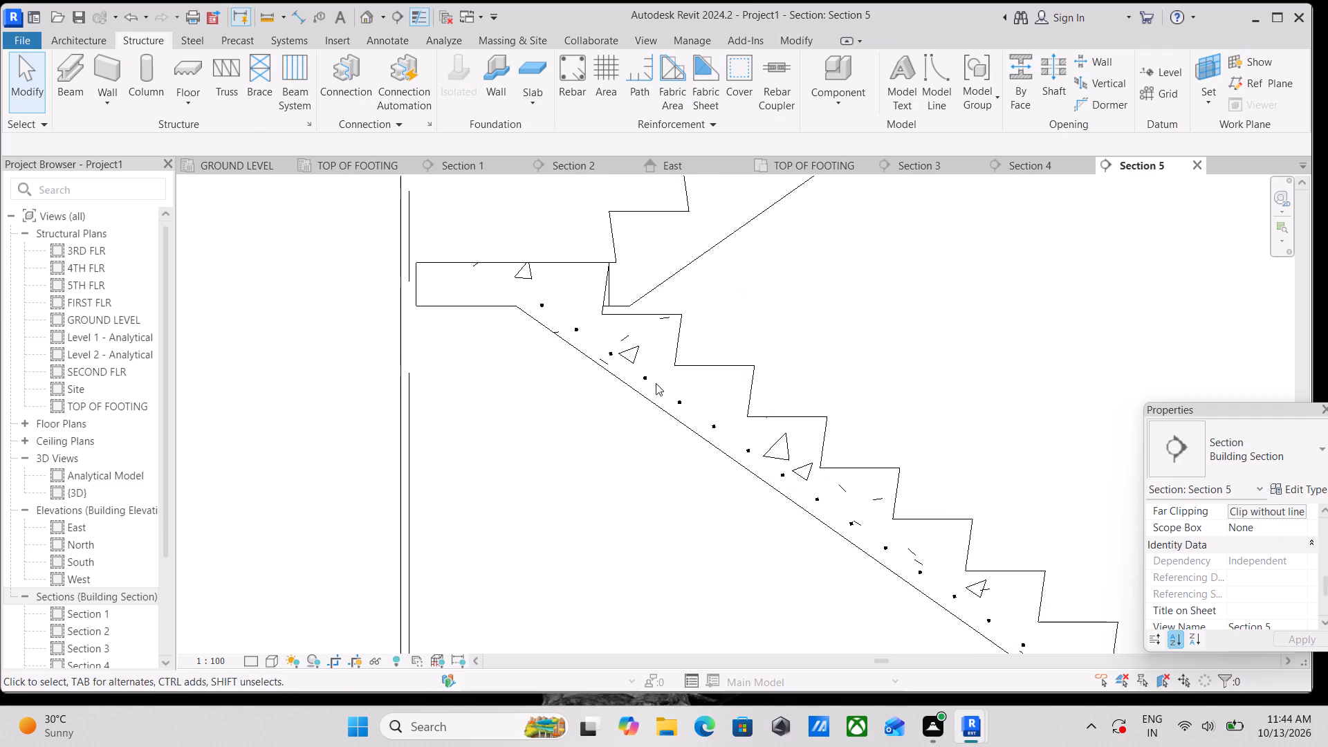
pyautogui.click(649, 379)
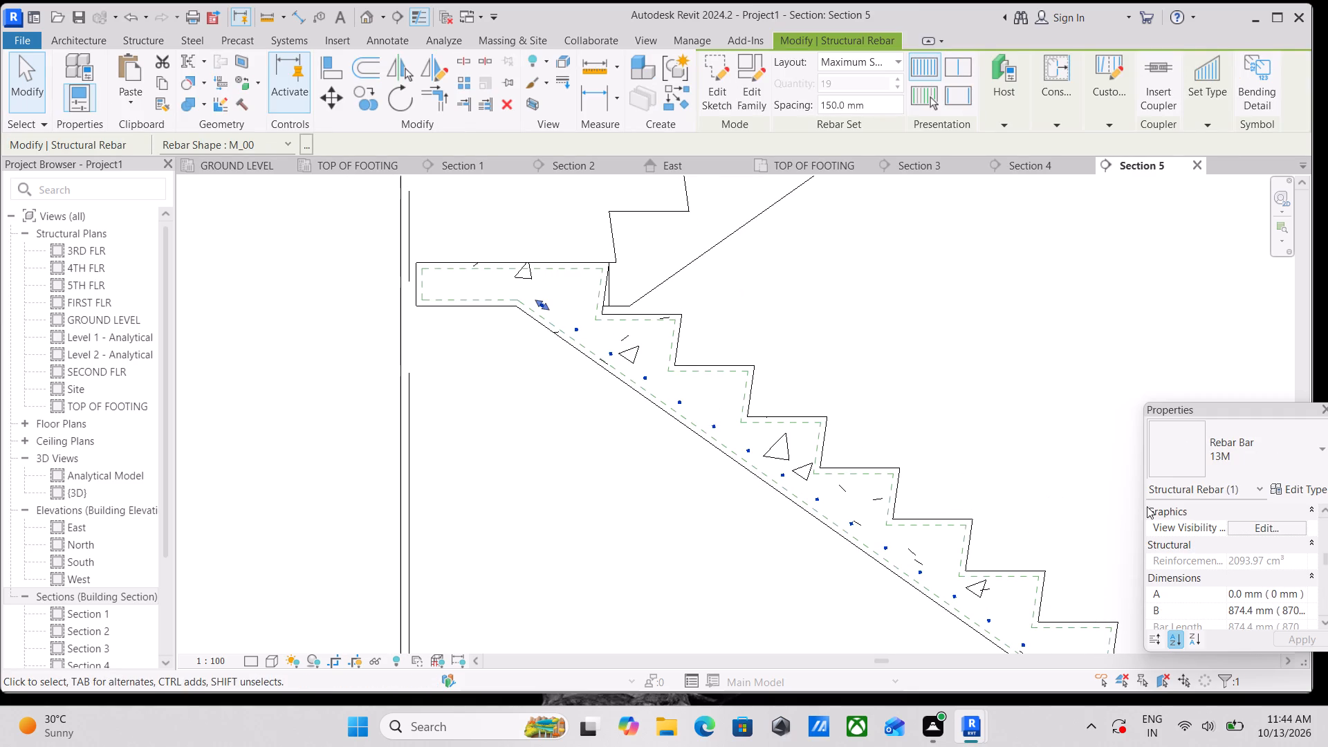
pyautogui.click(1253, 528)
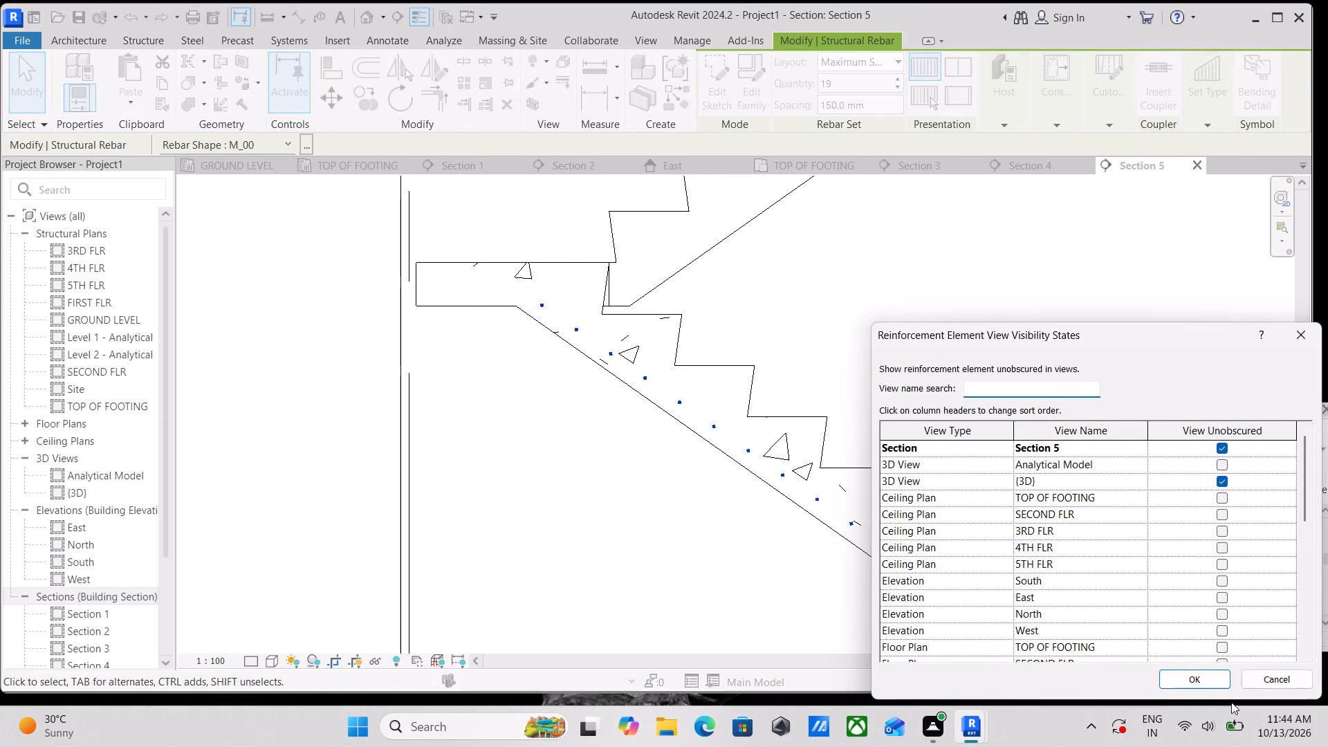
pyautogui.click(1194, 685)
pyautogui.press('Escape')
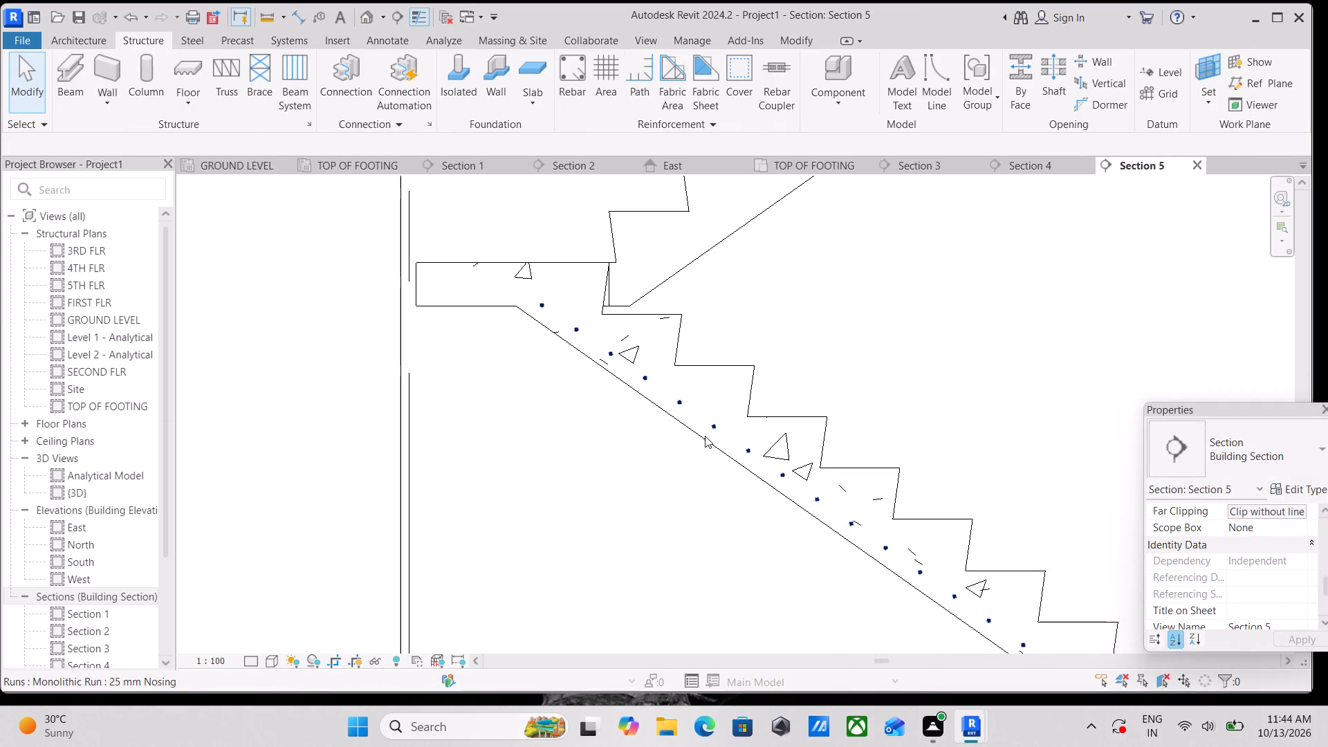
# Start placing 13M rebar of shape M_00 with the placement orientation changed so the bars lie in the section's plane.
pyautogui.moveTo(705, 434); pyautogui.dragTo(683, 493, button='middle')
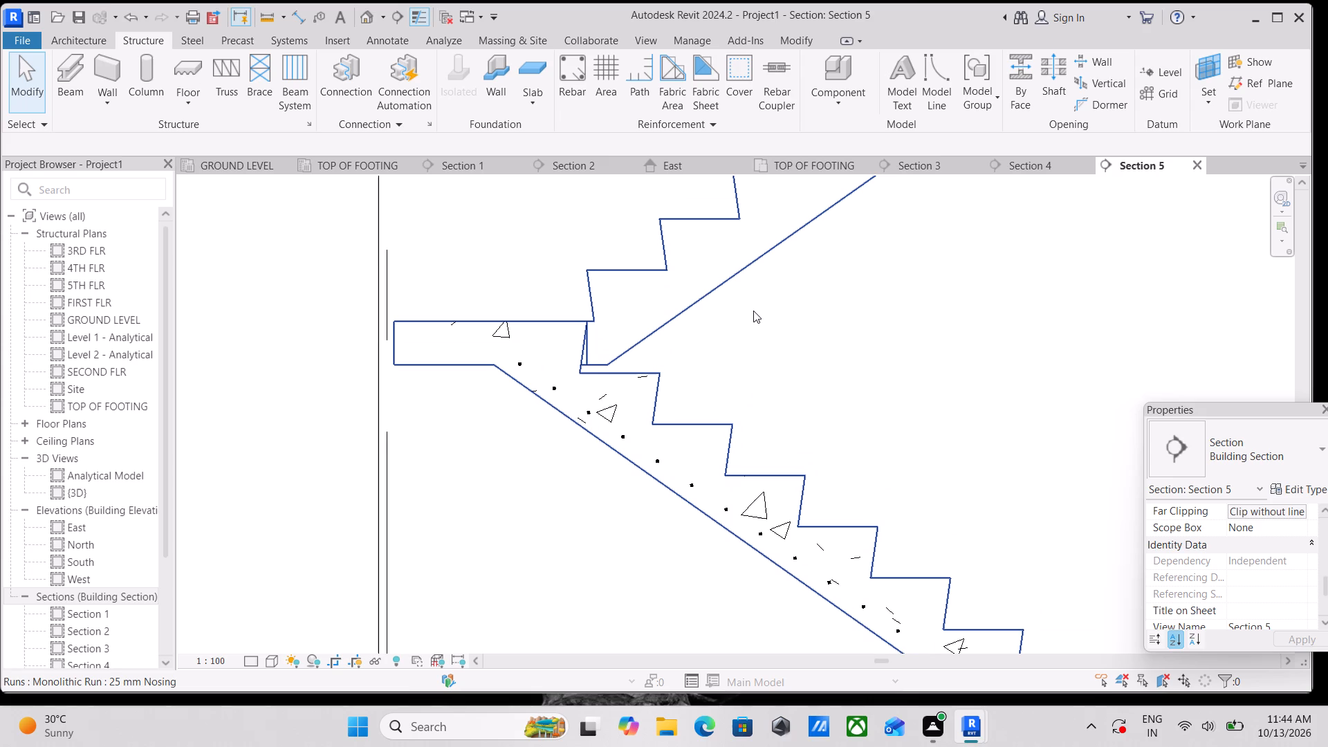
pyautogui.click(568, 66)
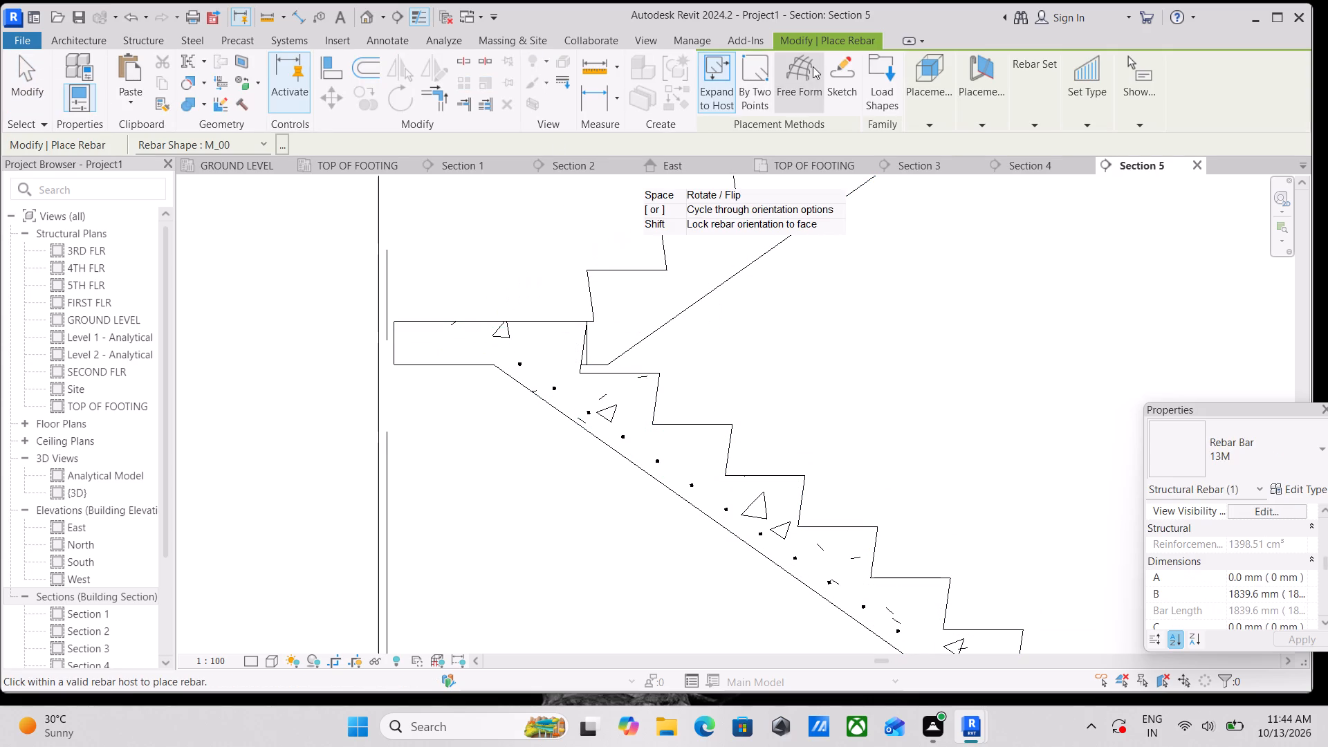
pyautogui.click(985, 115)
pyautogui.click(990, 176)
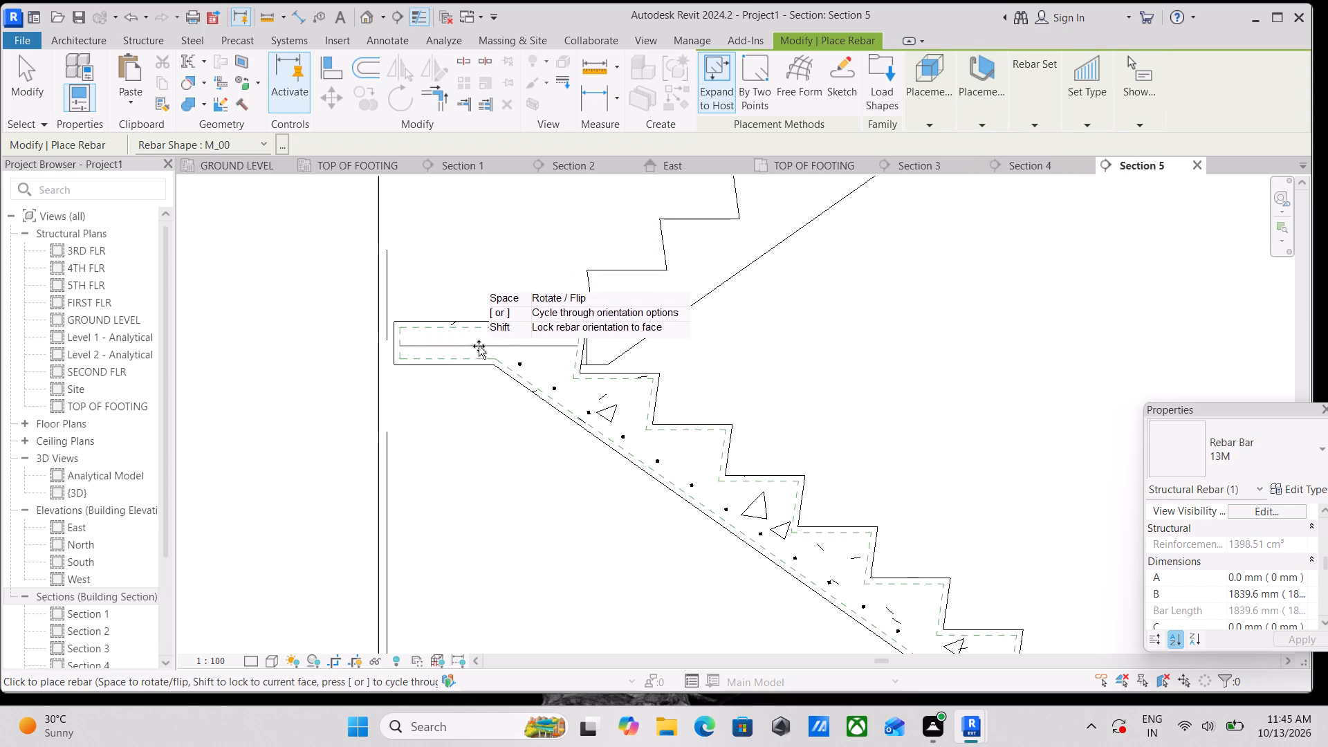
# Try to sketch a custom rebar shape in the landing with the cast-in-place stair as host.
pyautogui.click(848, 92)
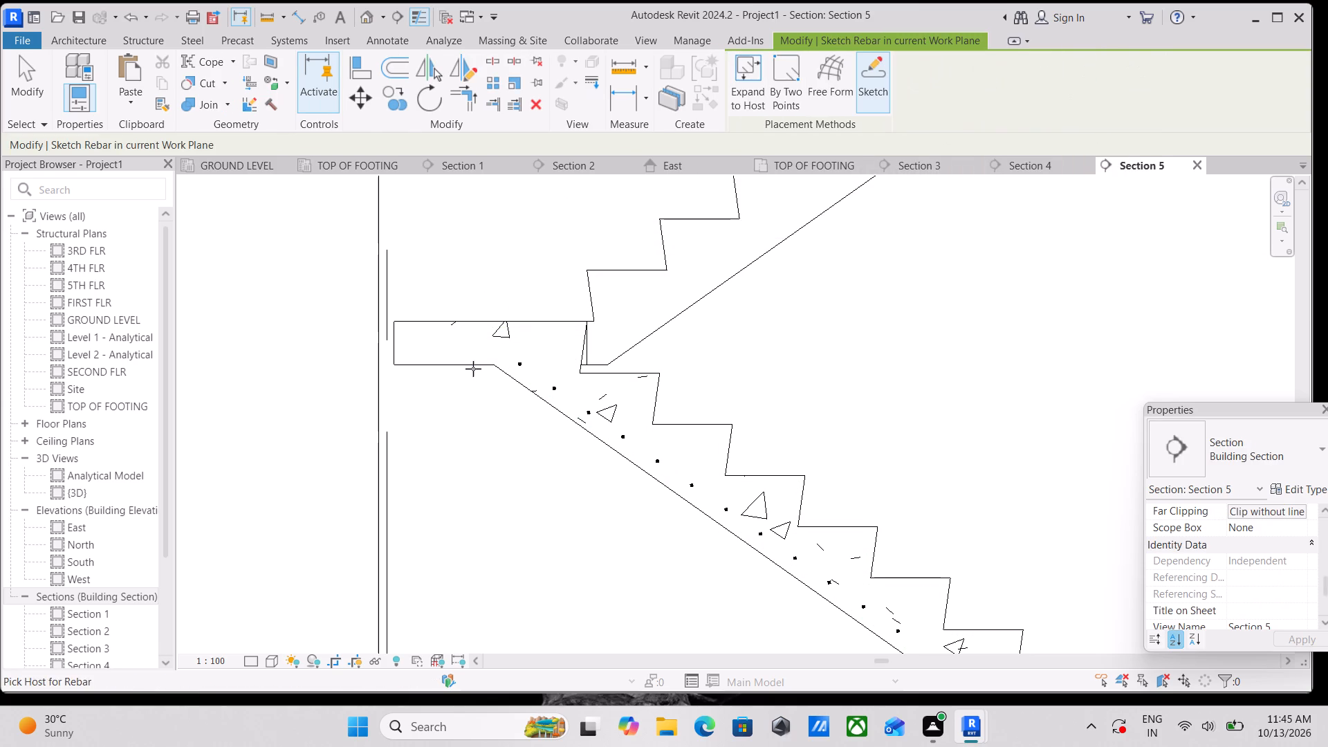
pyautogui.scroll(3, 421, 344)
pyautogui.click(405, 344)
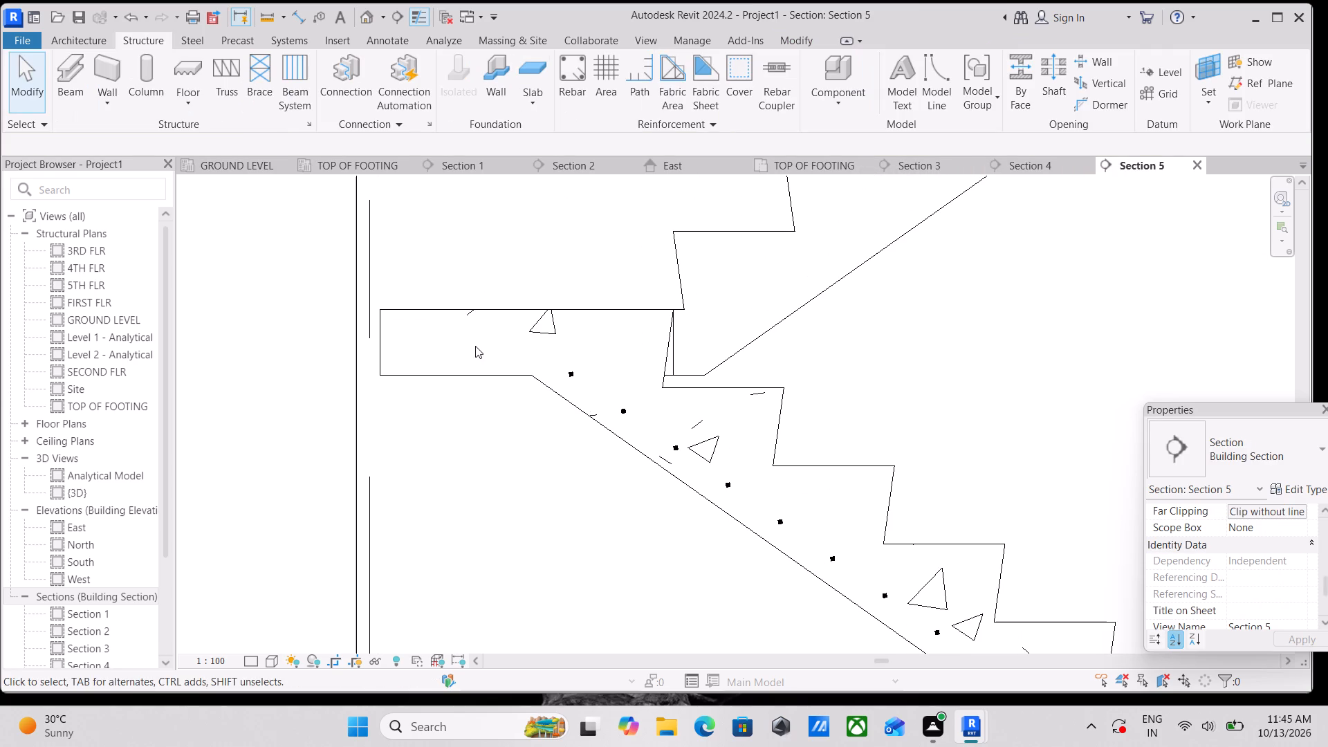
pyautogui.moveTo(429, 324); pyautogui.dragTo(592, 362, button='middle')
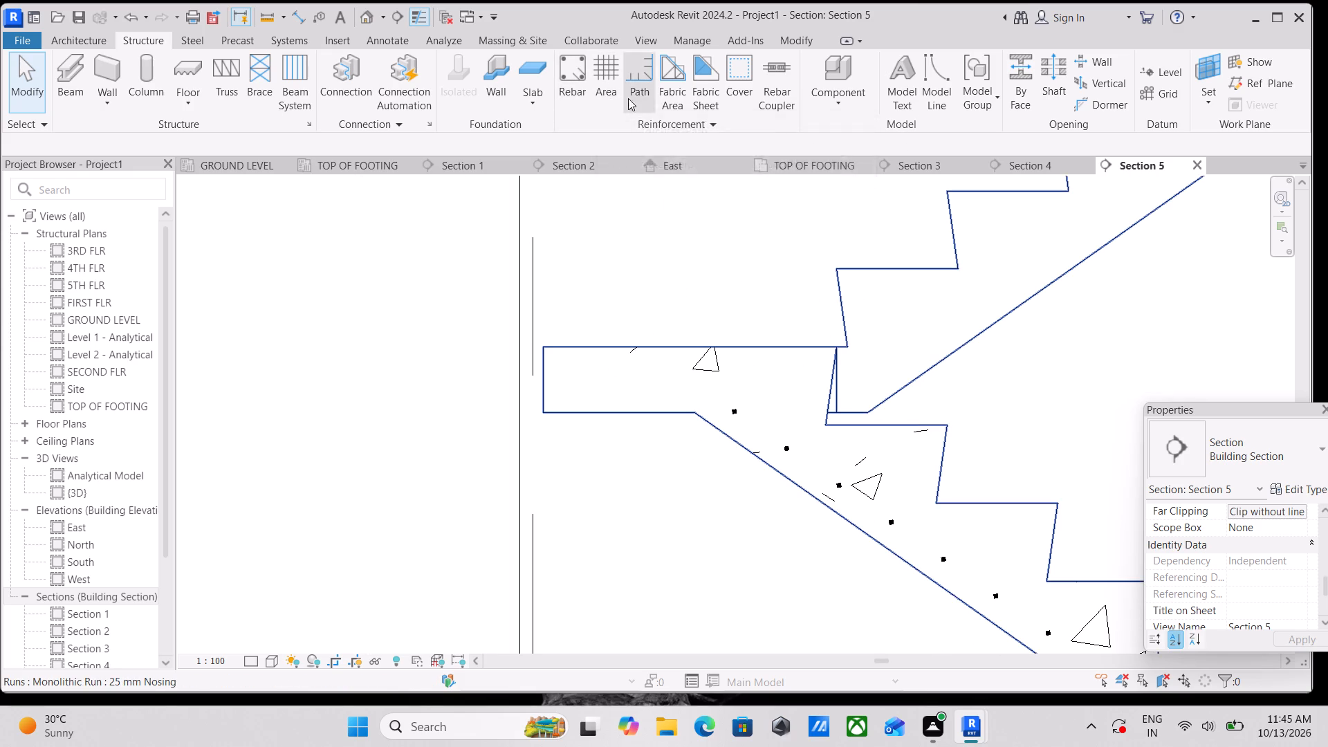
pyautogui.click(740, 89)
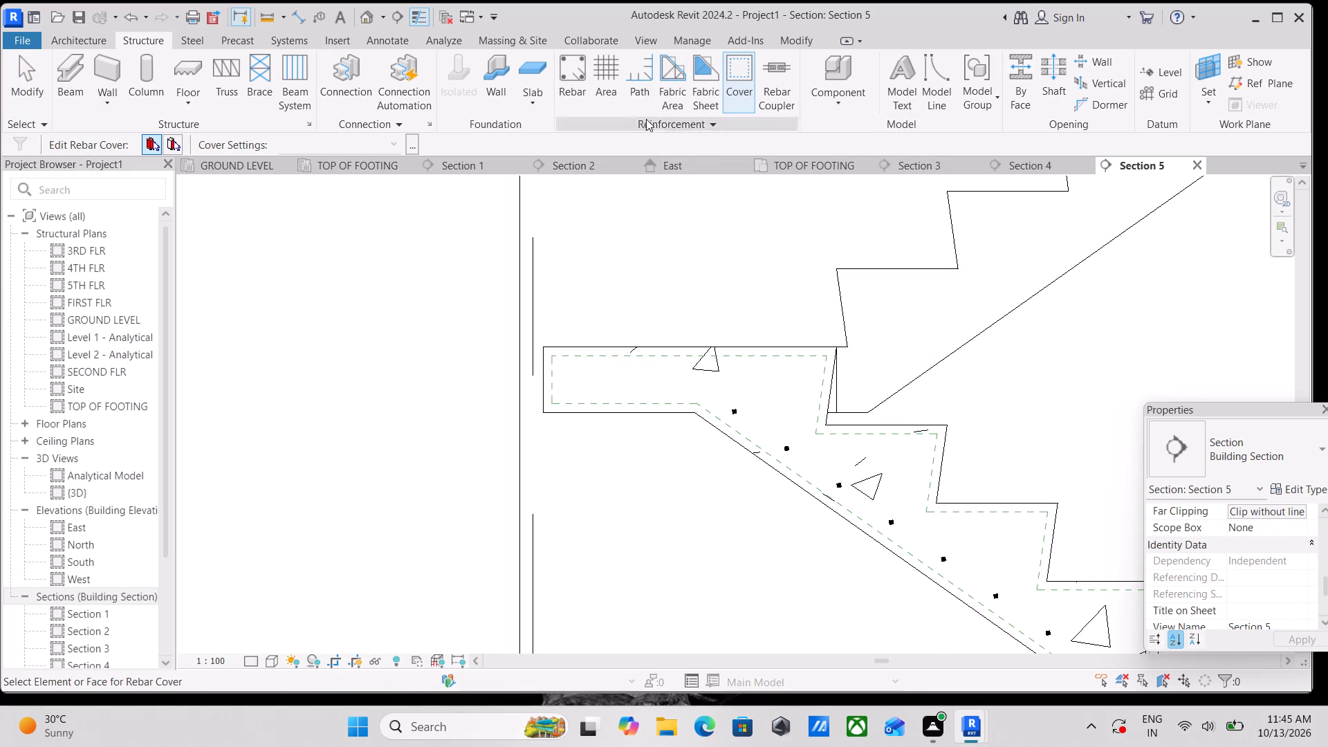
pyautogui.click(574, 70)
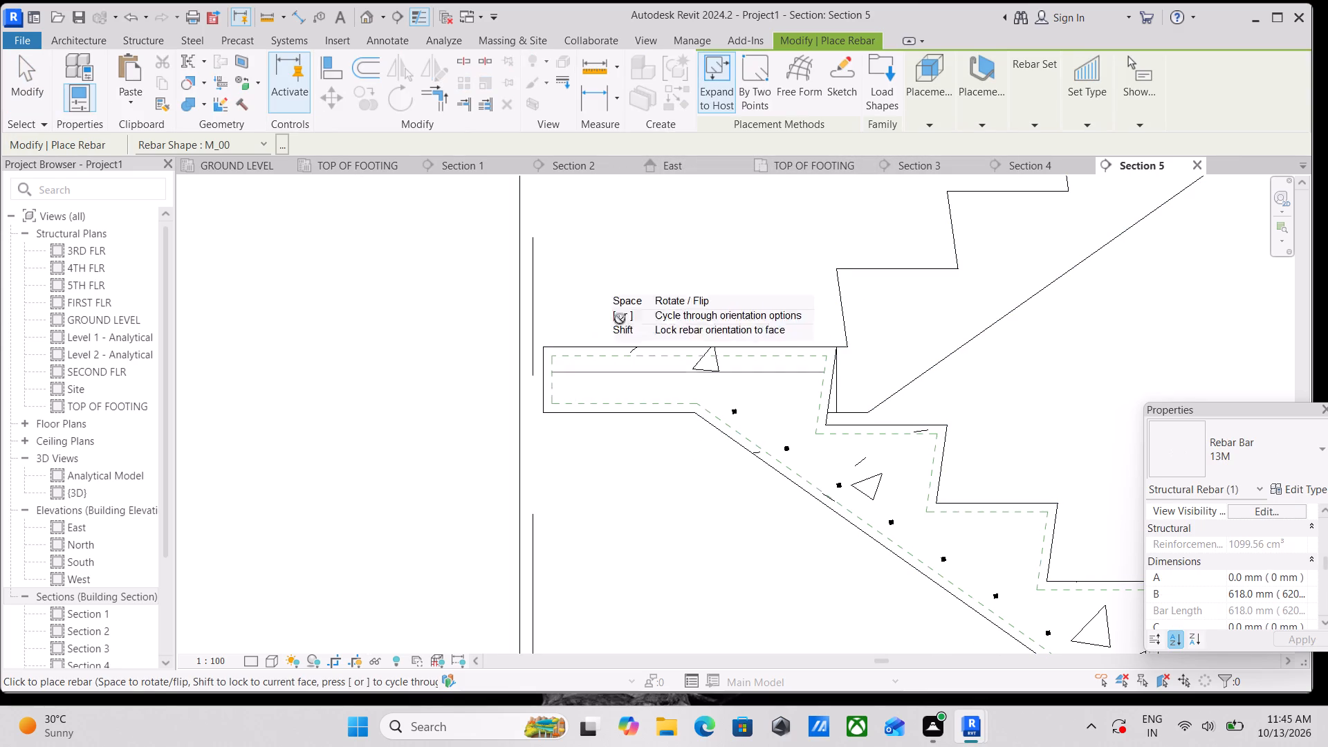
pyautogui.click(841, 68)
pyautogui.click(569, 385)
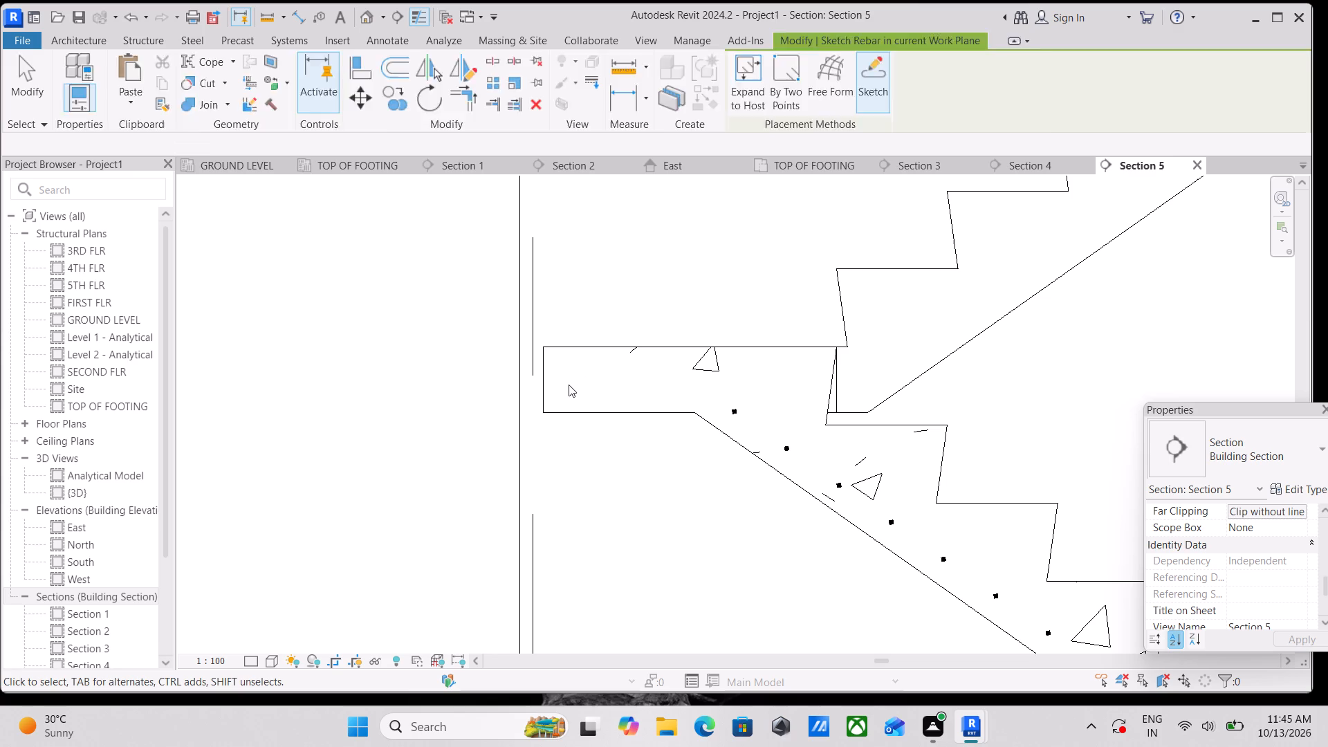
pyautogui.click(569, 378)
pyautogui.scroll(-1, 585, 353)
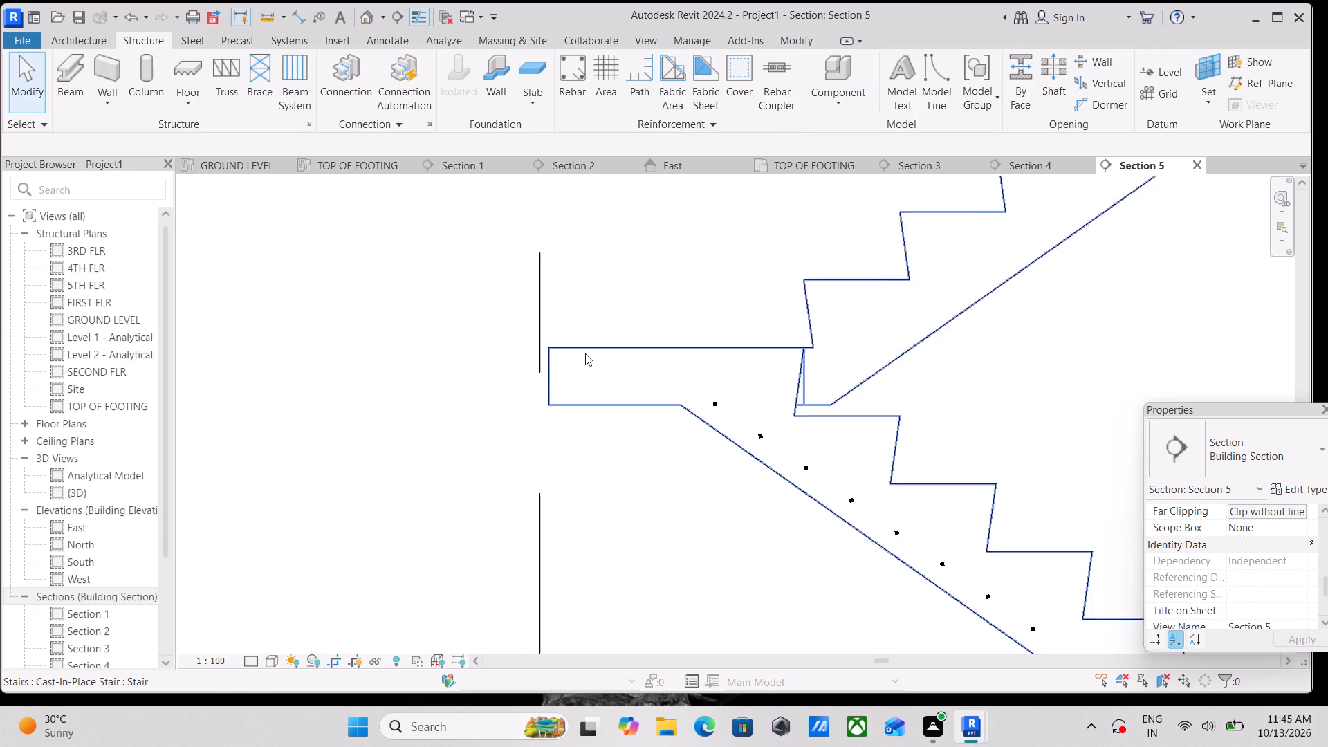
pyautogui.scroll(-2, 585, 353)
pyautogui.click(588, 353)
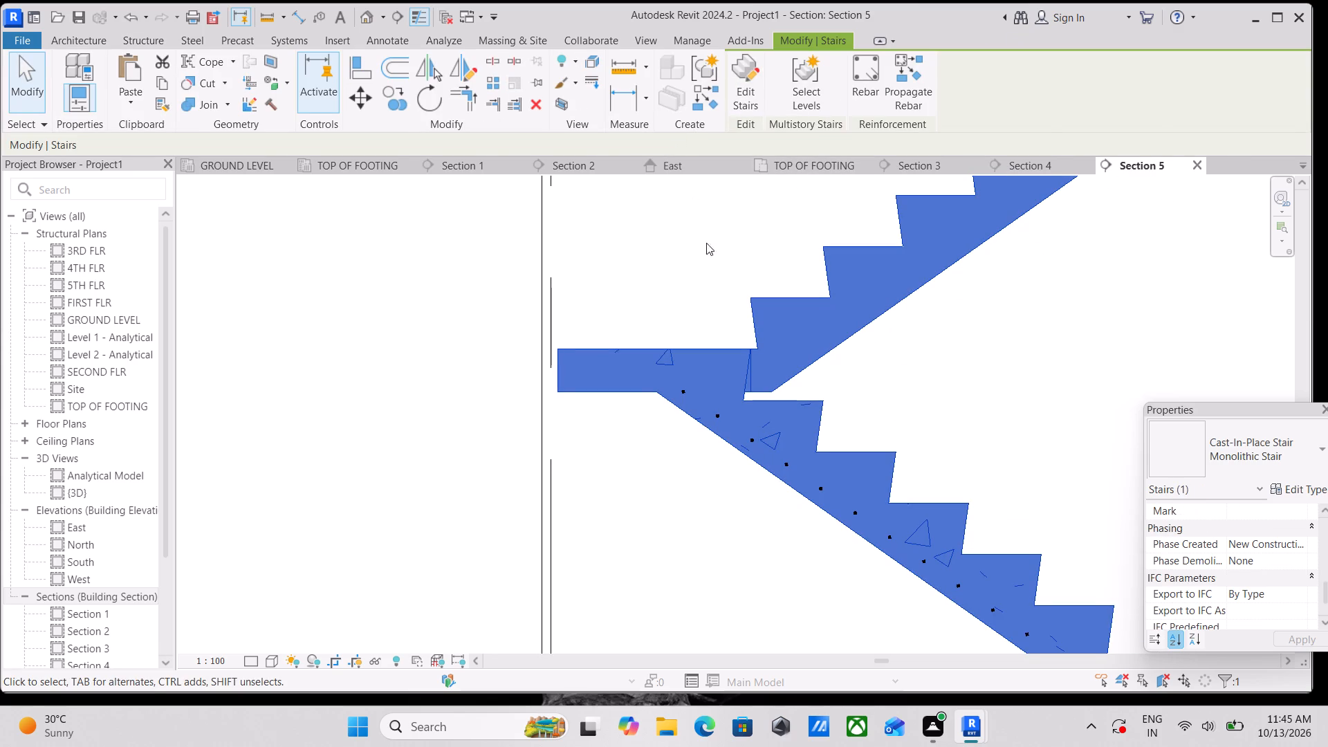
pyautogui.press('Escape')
# Place an M_00 13M bar set running lengthwise down the lower flight, just above the soffit bars, at 150 mm Maximum Spacing.
pyautogui.scroll(5, 687, 387)
pyautogui.moveTo(711, 376); pyautogui.dragTo(670, 403, button='middle')
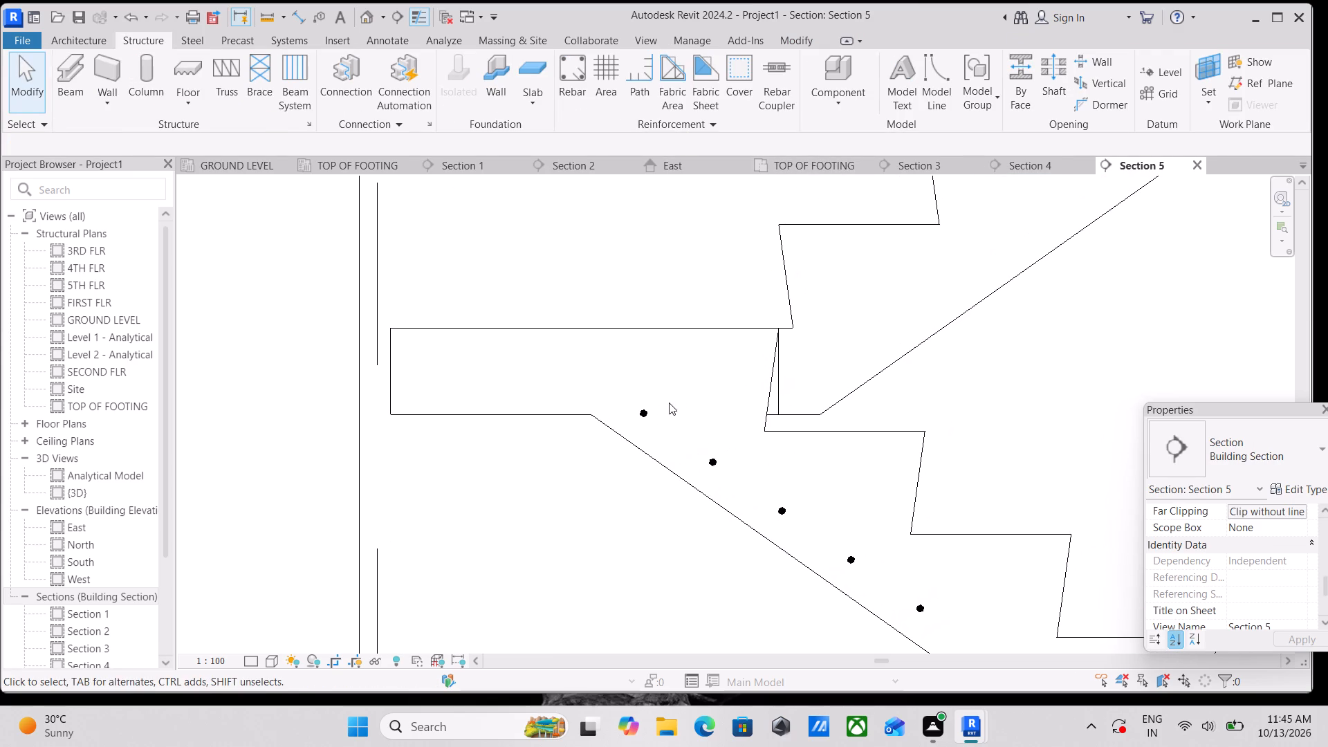
pyautogui.scroll(-1, 681, 315)
pyautogui.moveTo(681, 315); pyautogui.dragTo(676, 339, button='middle')
pyautogui.click(574, 72)
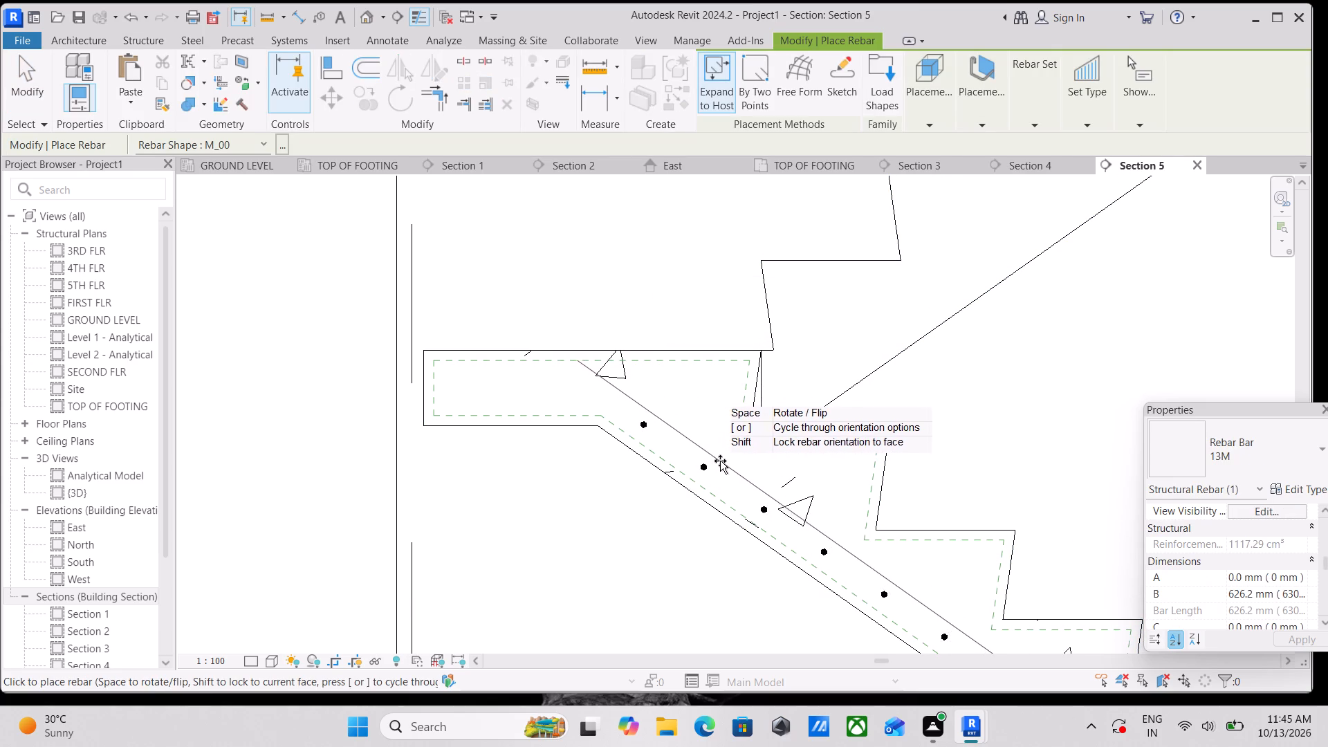
pyautogui.scroll(-4, 727, 455)
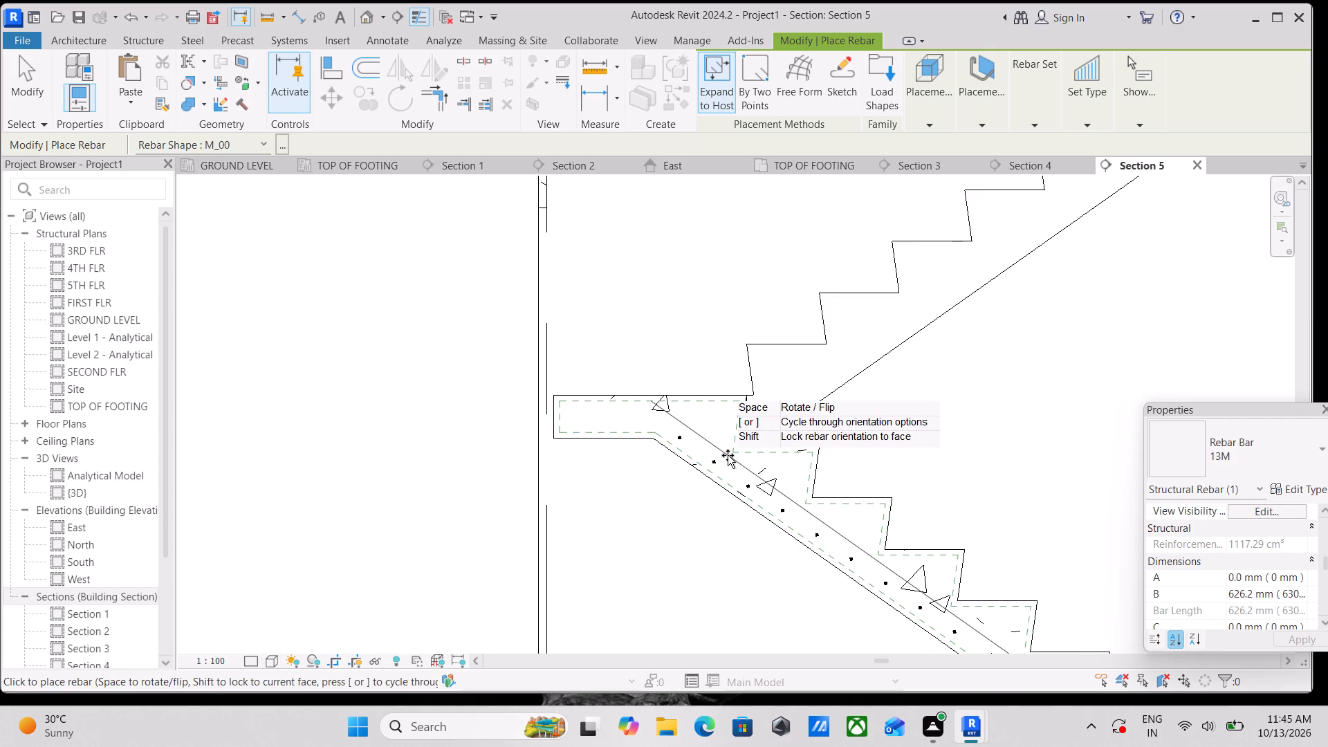
pyautogui.click(728, 455)
pyautogui.scroll(-1, 792, 400)
pyautogui.moveTo(792, 400); pyautogui.dragTo(793, 327, button='middle')
pyautogui.press('Escape')
# Pull the upper end of the lengthwise sloping bar back down from the landing's top, to a bar length of about 2910 mm.
pyautogui.scroll(3, 769, 384)
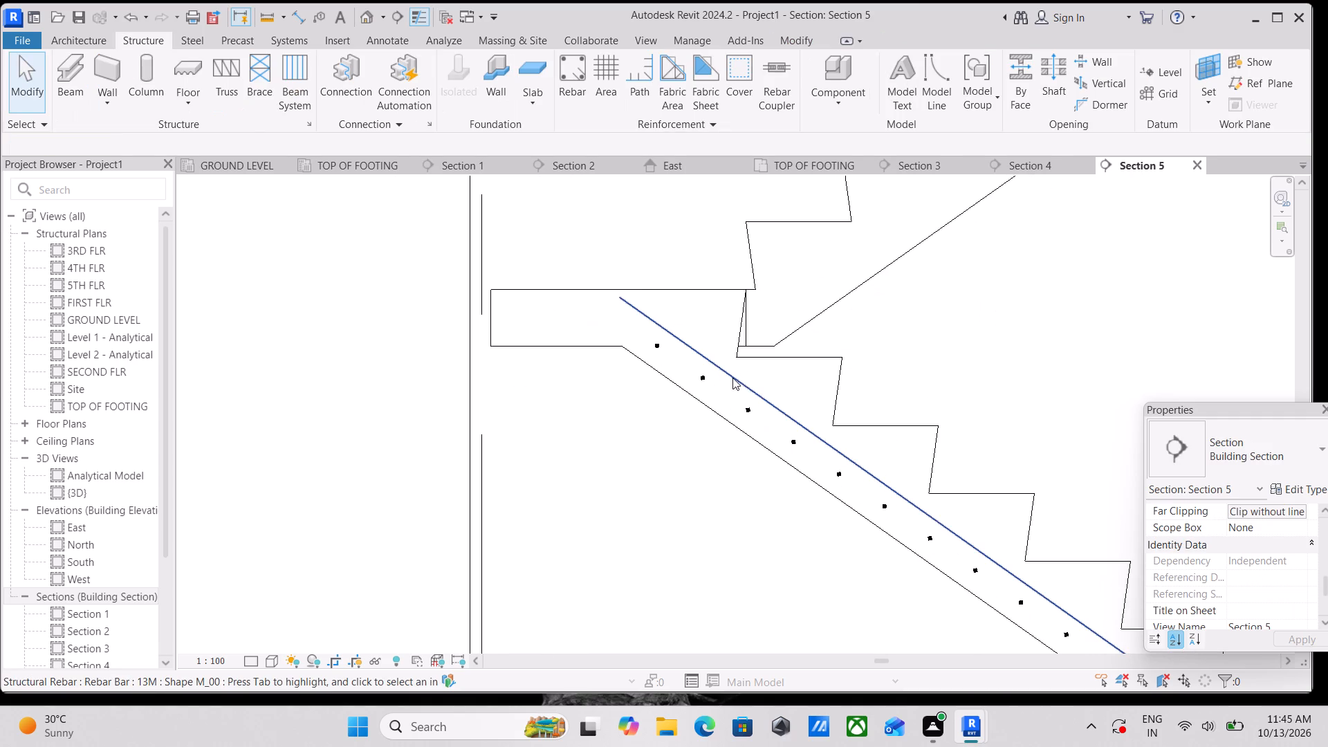
pyautogui.click(732, 378)
pyautogui.scroll(3, 766, 338)
pyautogui.moveTo(554, 279); pyautogui.dragTo(629, 347)
pyautogui.moveTo(625, 329); pyautogui.dragTo(614, 324)
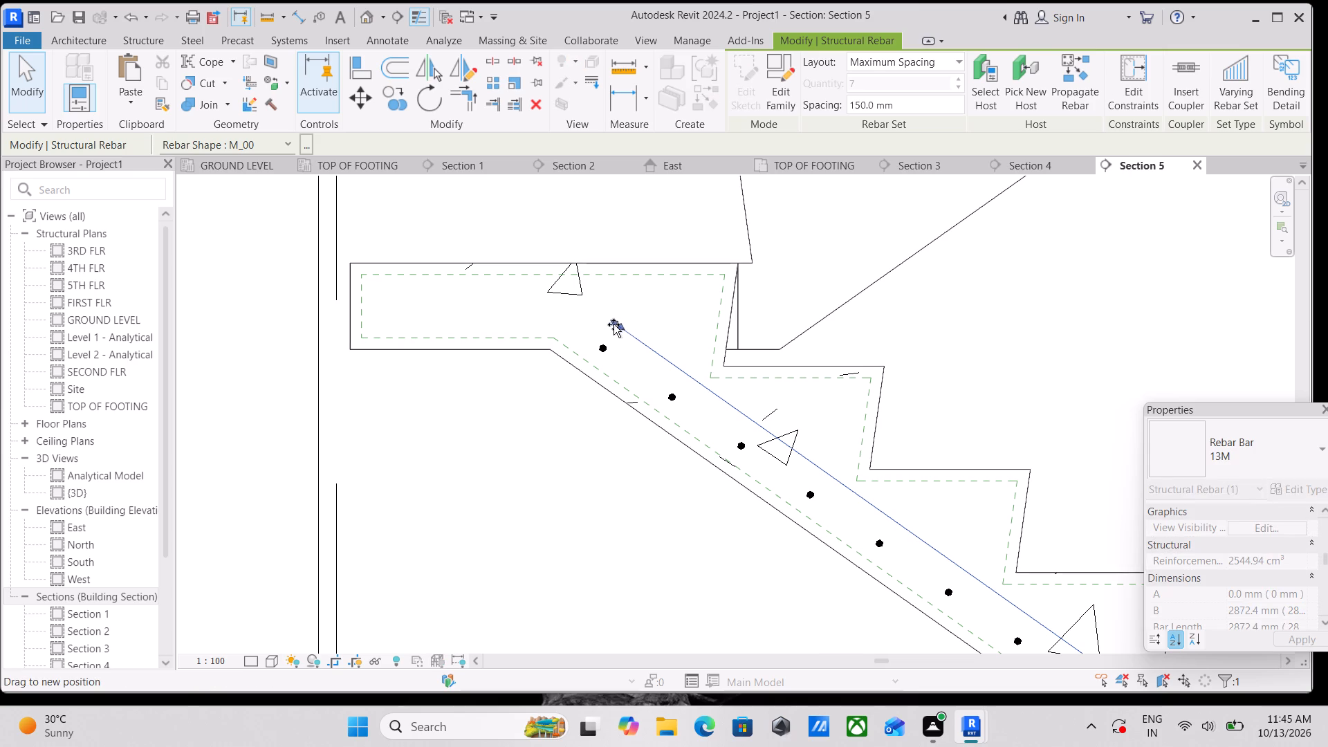
pyautogui.moveTo(614, 324); pyautogui.dragTo(606, 319)
pyautogui.scroll(-2, 663, 341)
pyautogui.press('Escape')
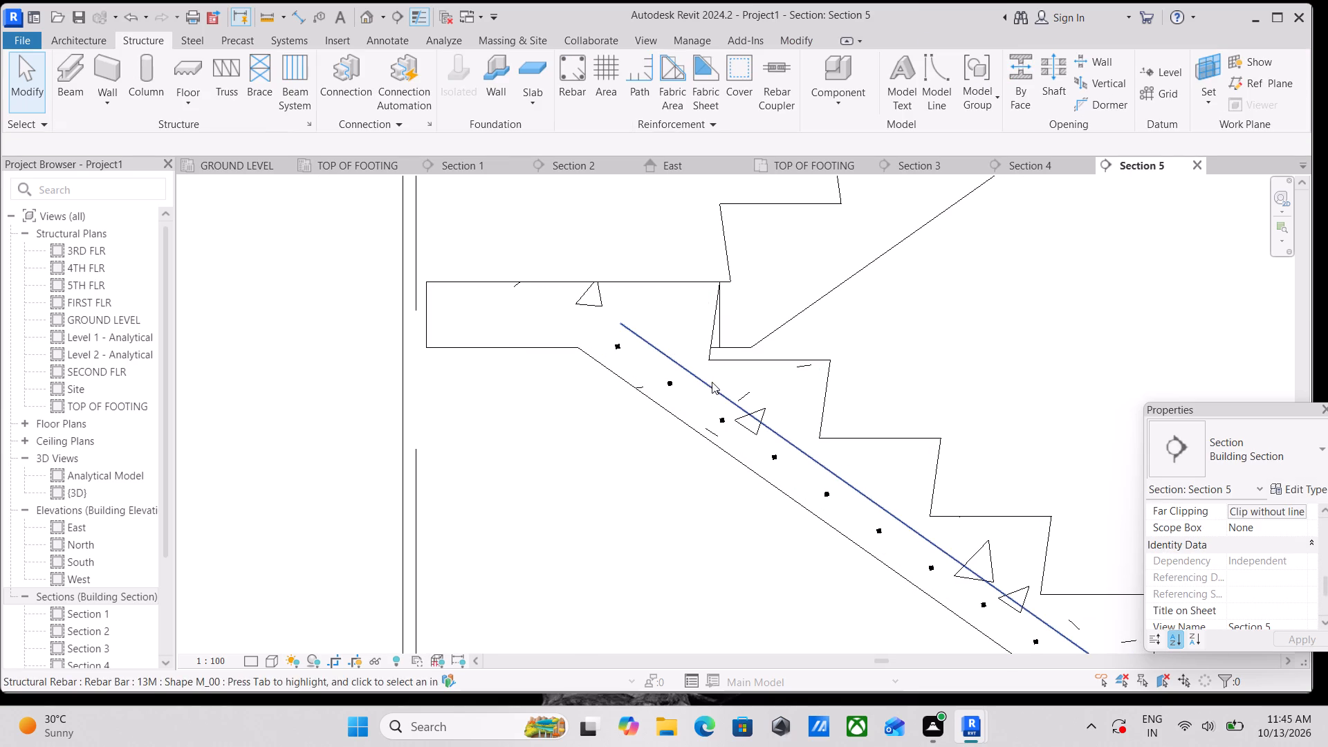
# Set the section view's detail level to Fine.
pyautogui.click(260, 661)
pyautogui.click(268, 645)
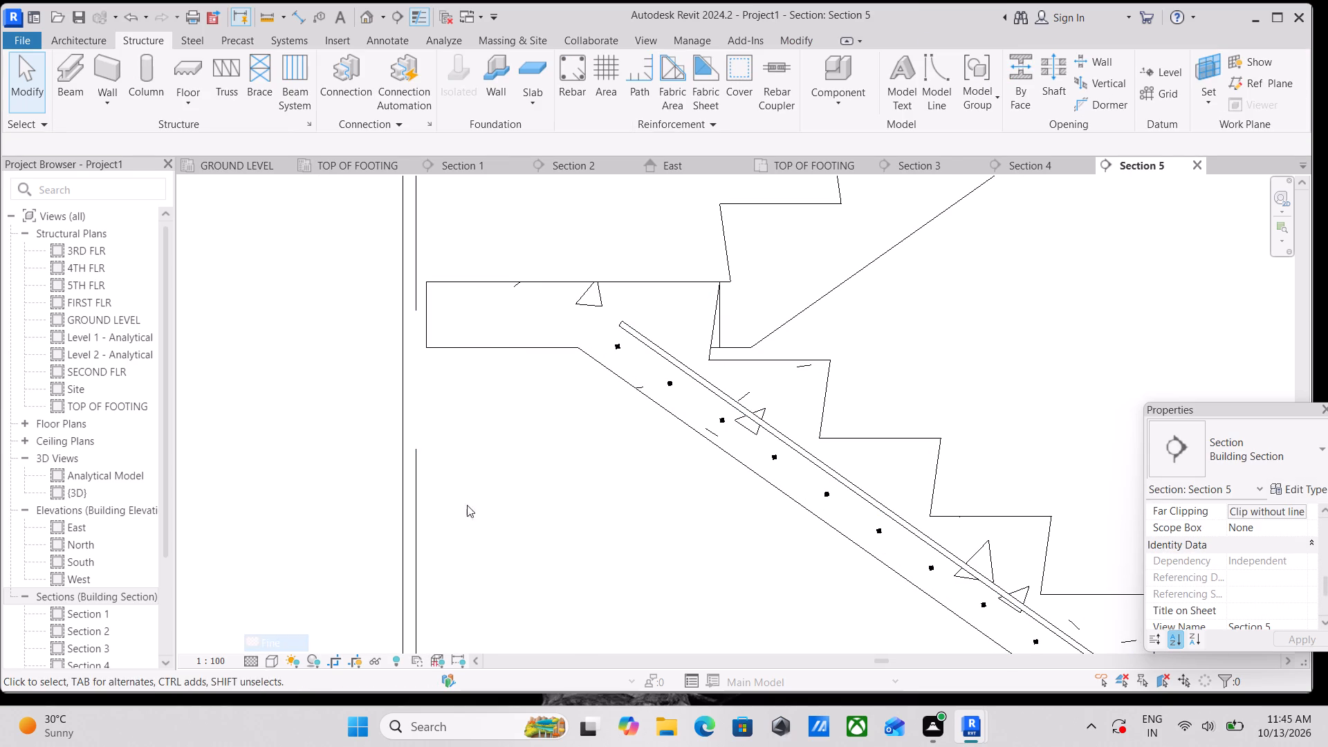
# Look through the Section 5 view properties, from graphics and extents to identity data and phasing.
pyautogui.scroll(2, 609, 430)
pyautogui.click(713, 358)
pyautogui.scroll(-2, 715, 356)
pyautogui.moveTo(715, 356); pyautogui.dragTo(508, 367, button='middle')
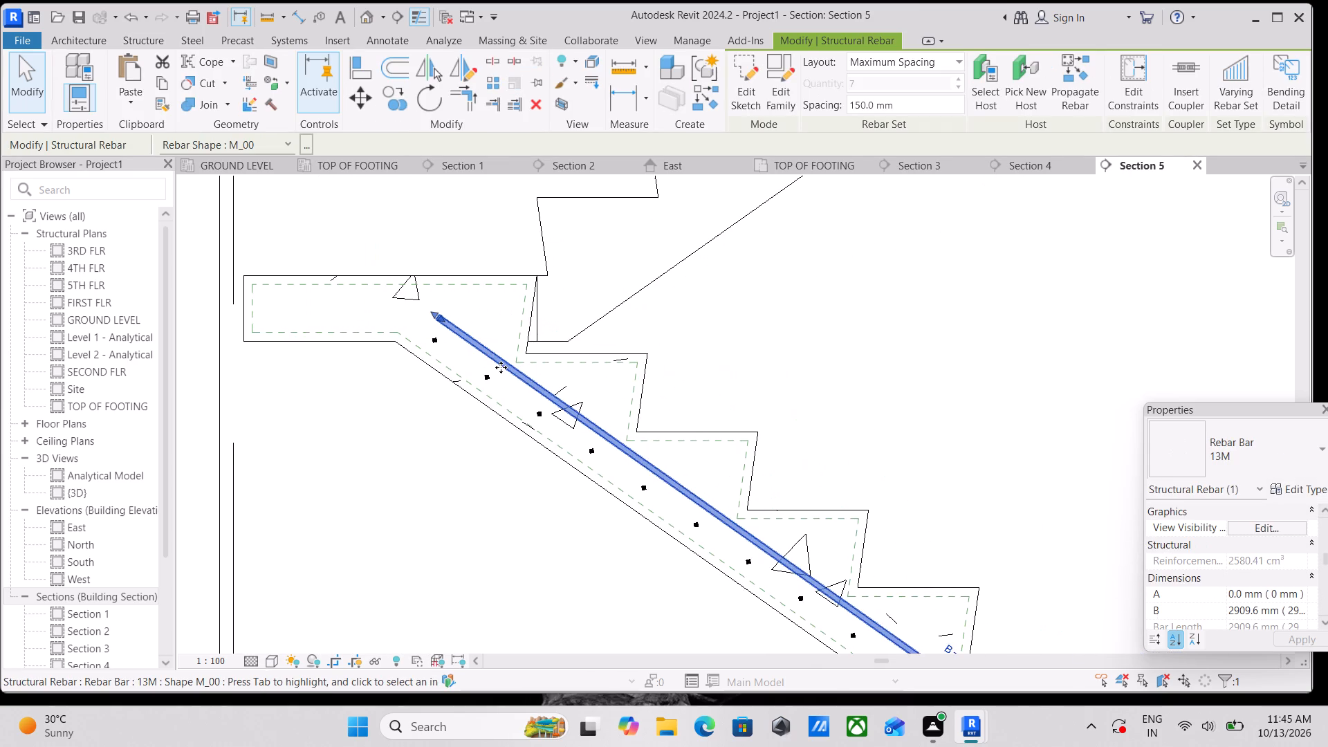
pyautogui.scroll(-3, 501, 367)
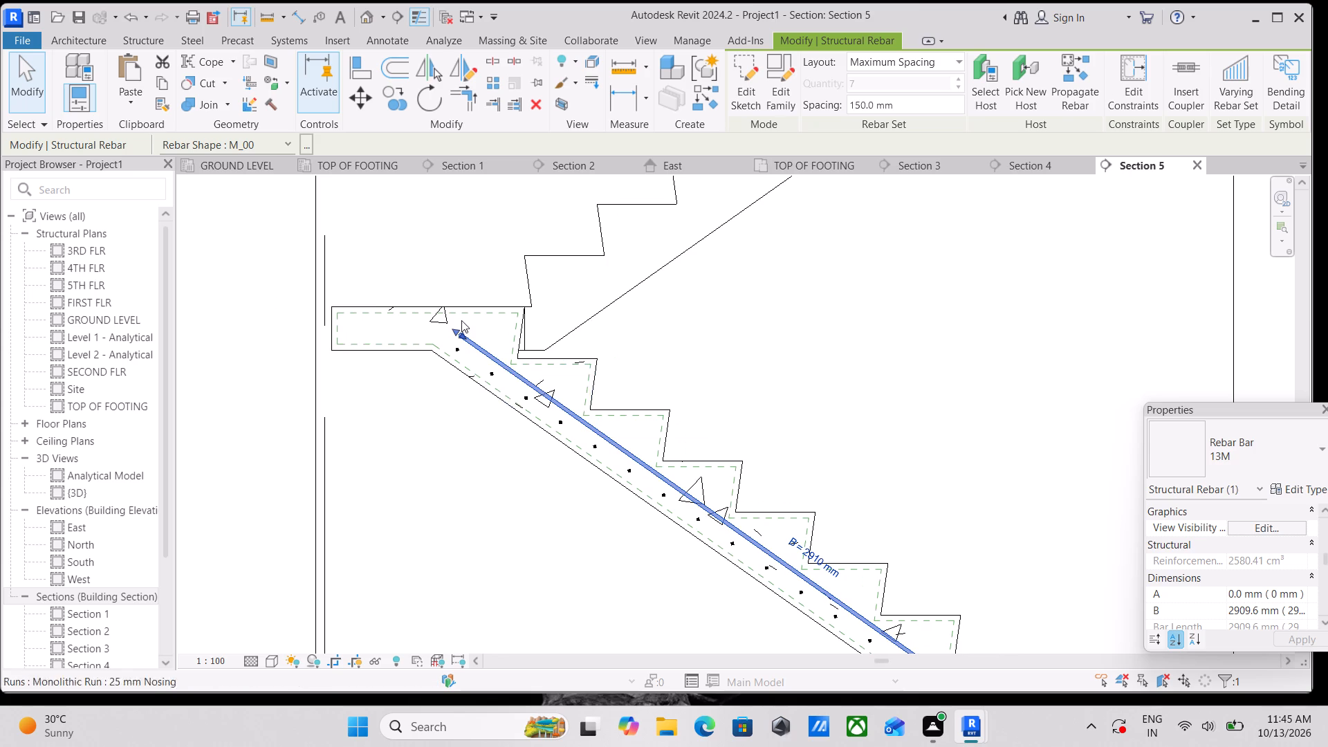
pyautogui.scroll(-1, 1172, 484)
pyautogui.scroll(2, 1260, 525)
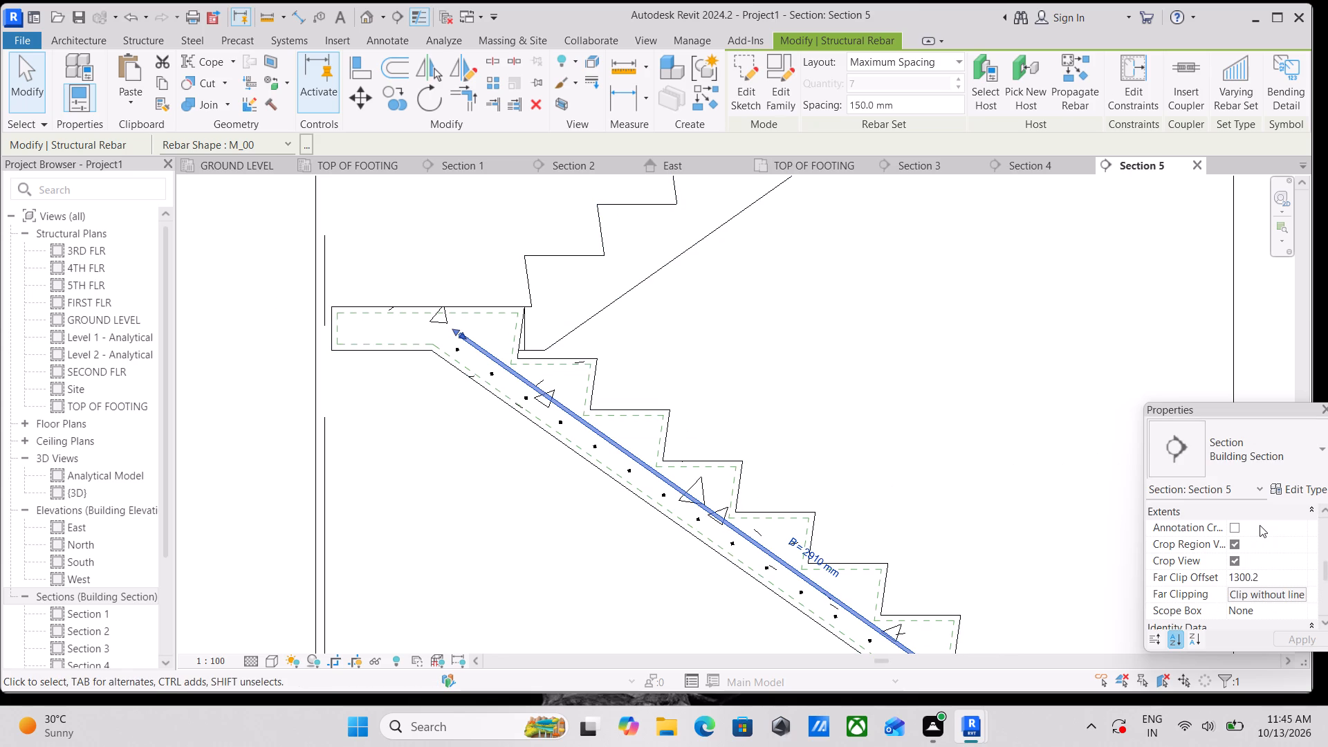
pyautogui.scroll(6, 1262, 578)
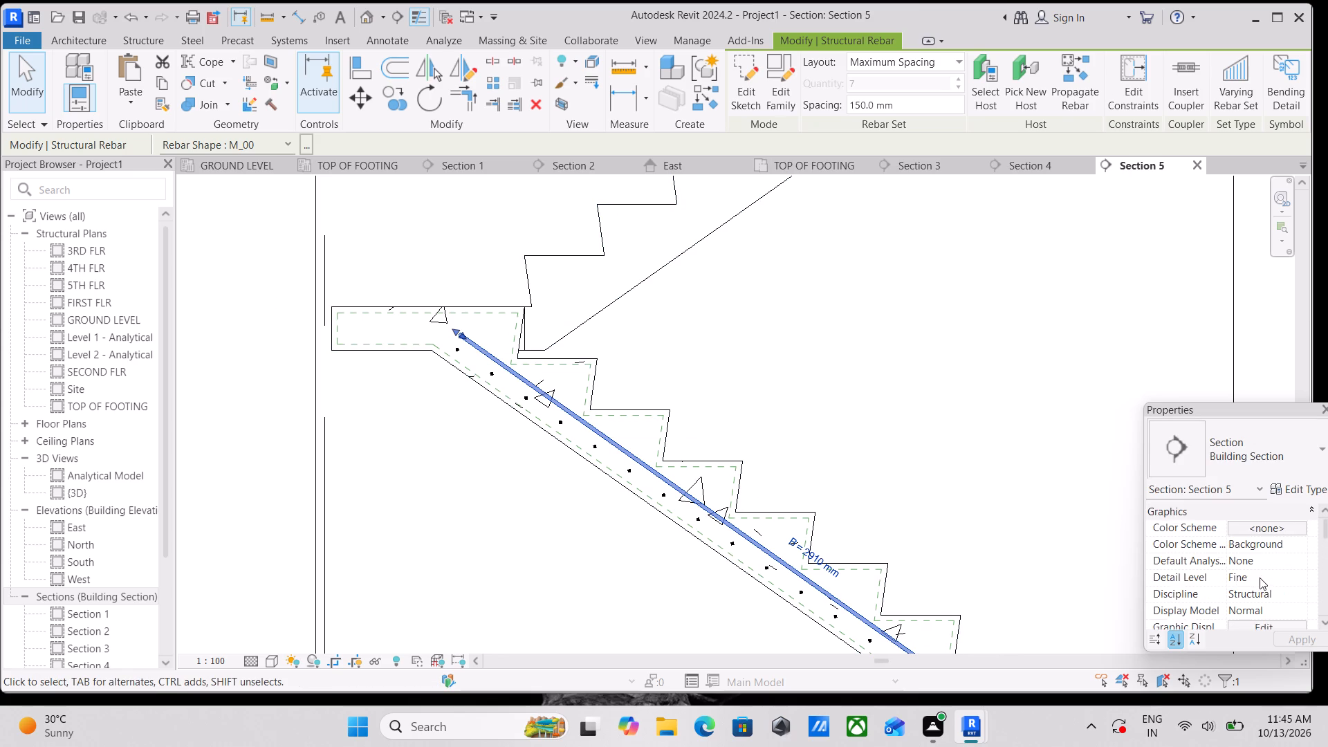
pyautogui.scroll(-5, 1261, 573)
pyautogui.scroll(2, 1259, 585)
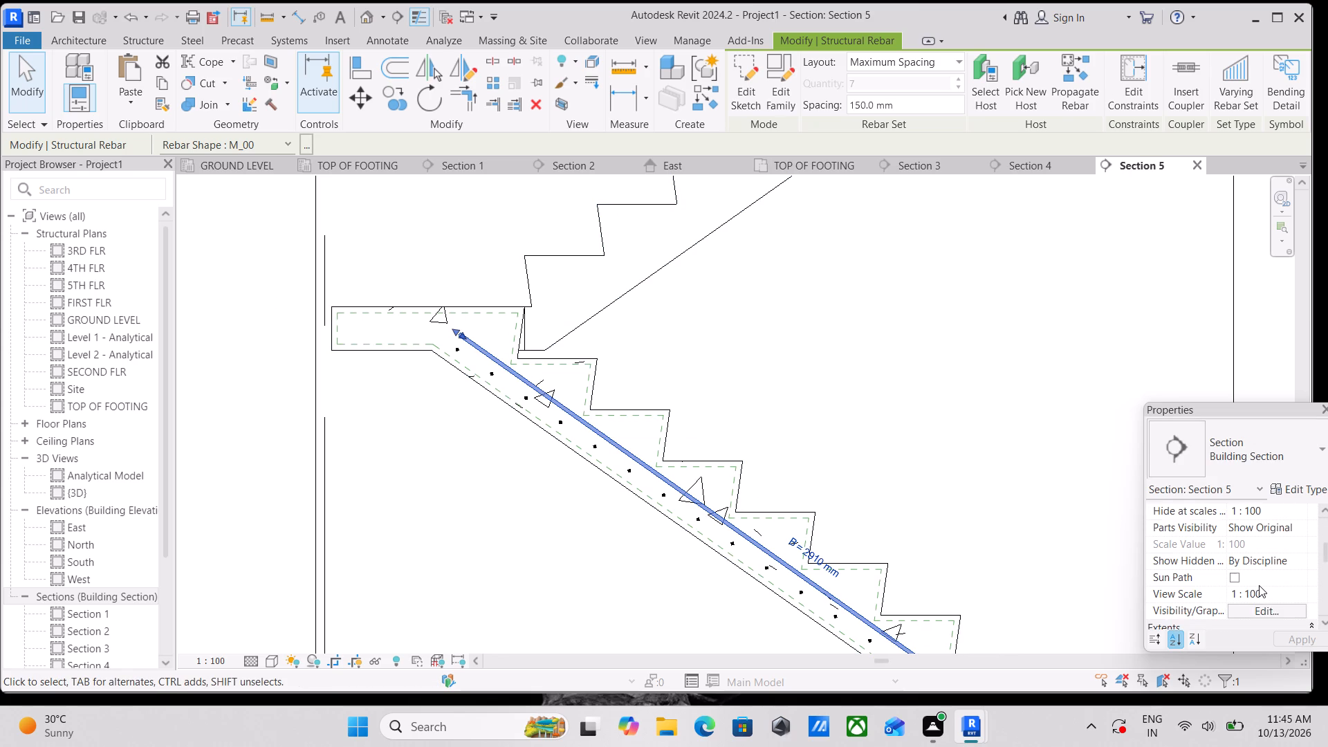
pyautogui.scroll(-3, 1259, 585)
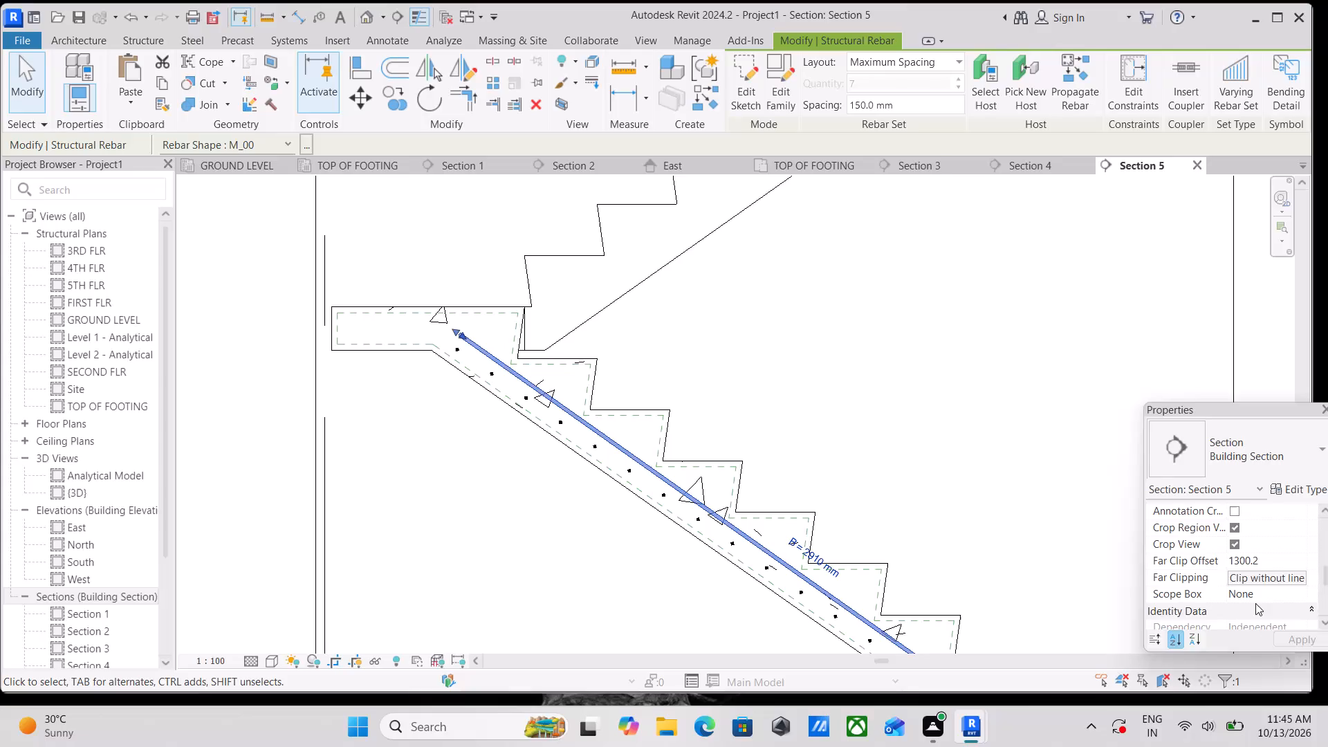
pyautogui.scroll(-1, 1255, 603)
pyautogui.scroll(3, 1241, 602)
pyautogui.scroll(-1, 1236, 605)
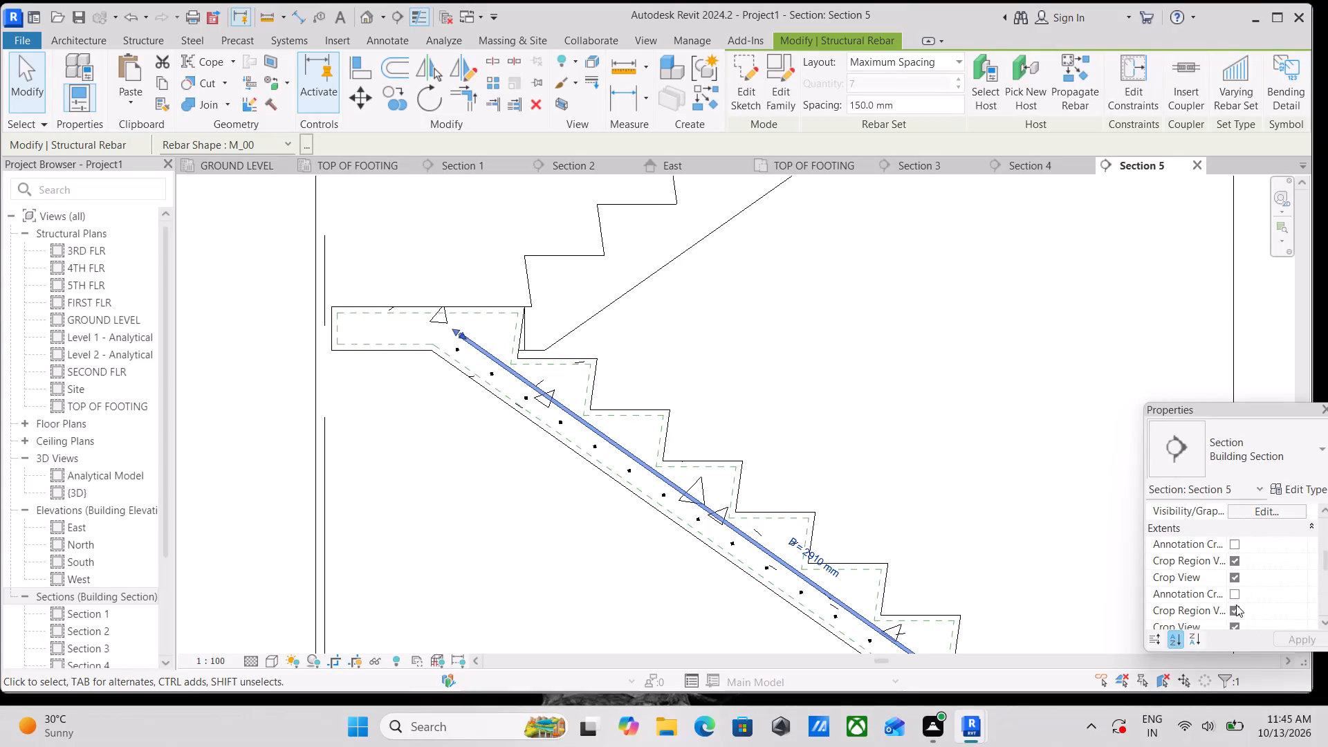
pyautogui.scroll(-6, 1236, 605)
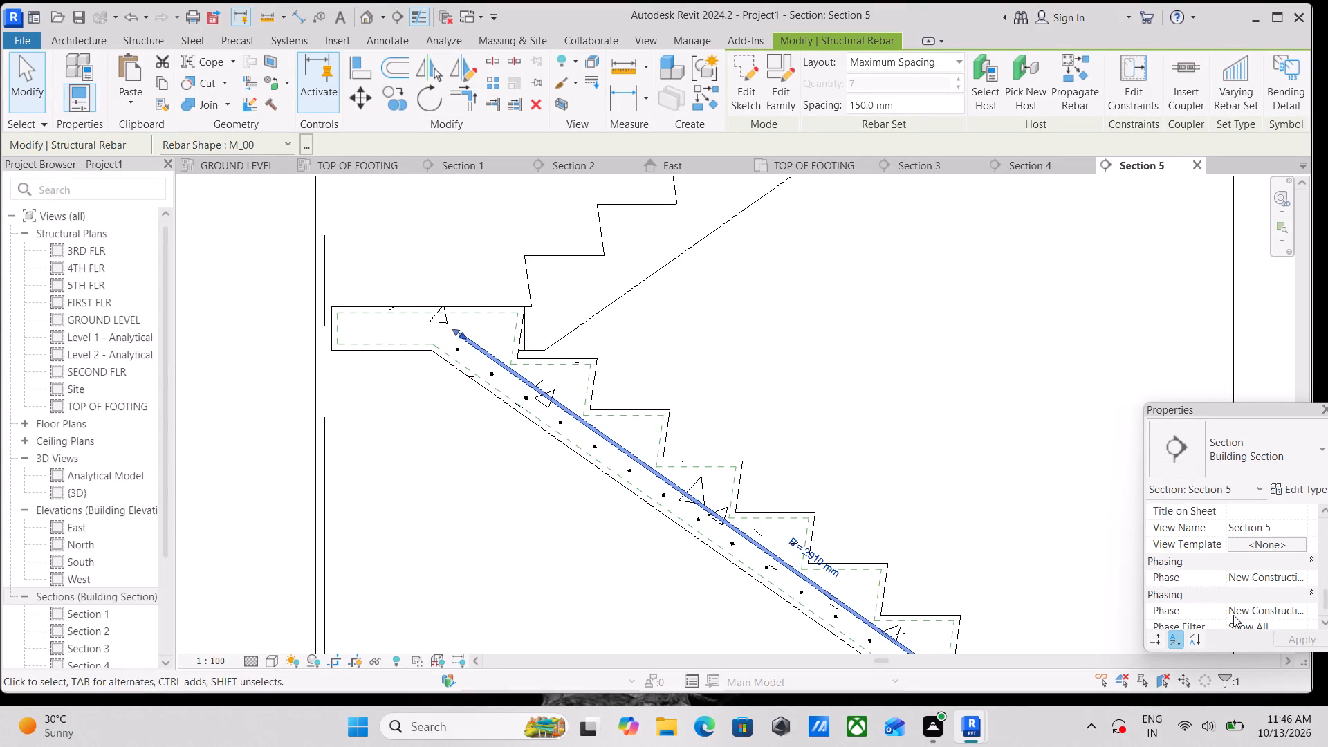
pyautogui.scroll(13, 1233, 615)
pyautogui.scroll(-2, 1233, 528)
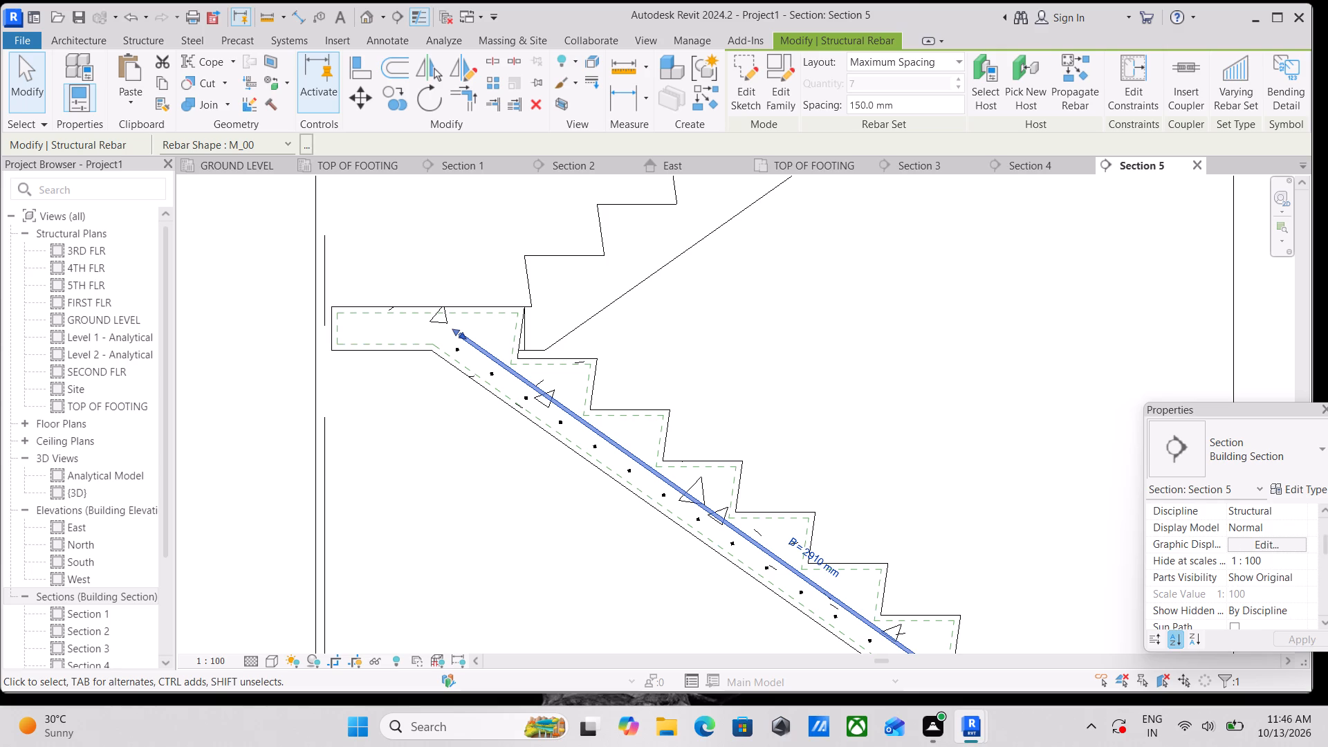
pyautogui.scroll(-8, 1219, 560)
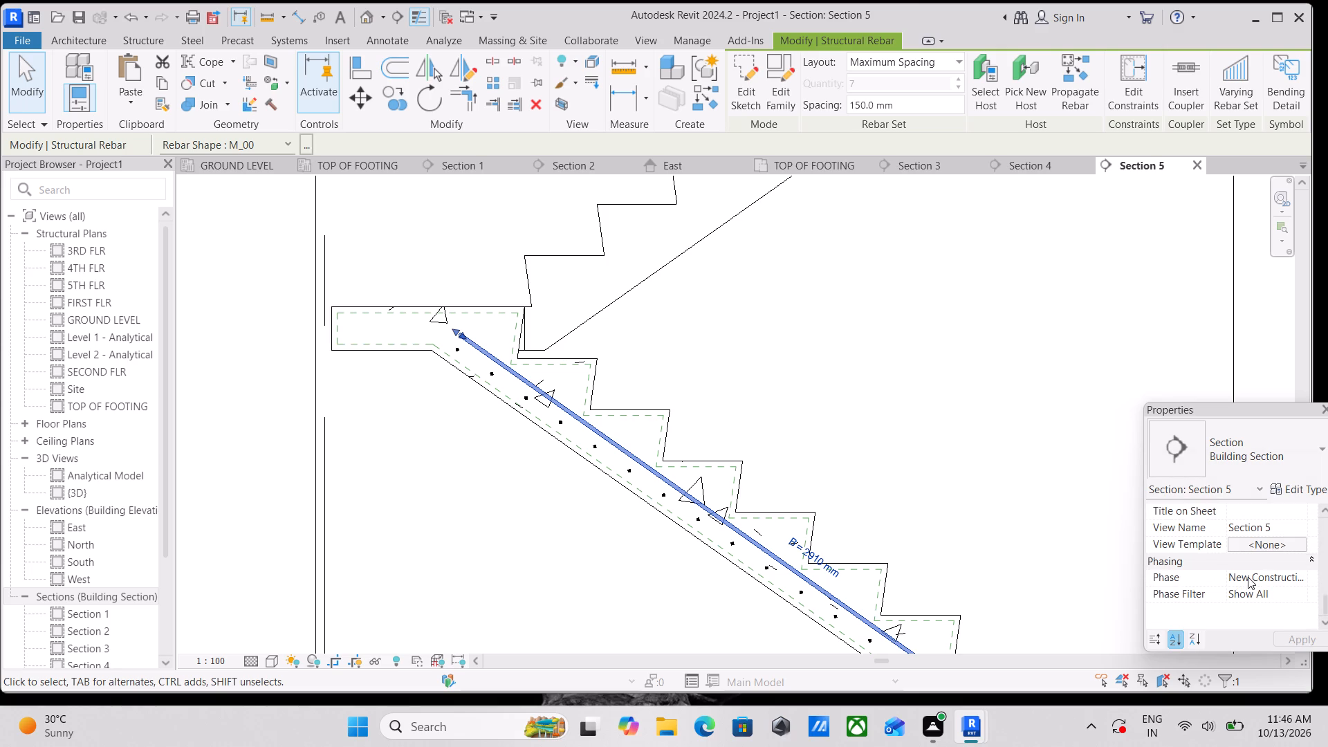
pyautogui.scroll(2, 1248, 577)
pyautogui.scroll(-5, 1248, 577)
pyautogui.scroll(2, 1261, 569)
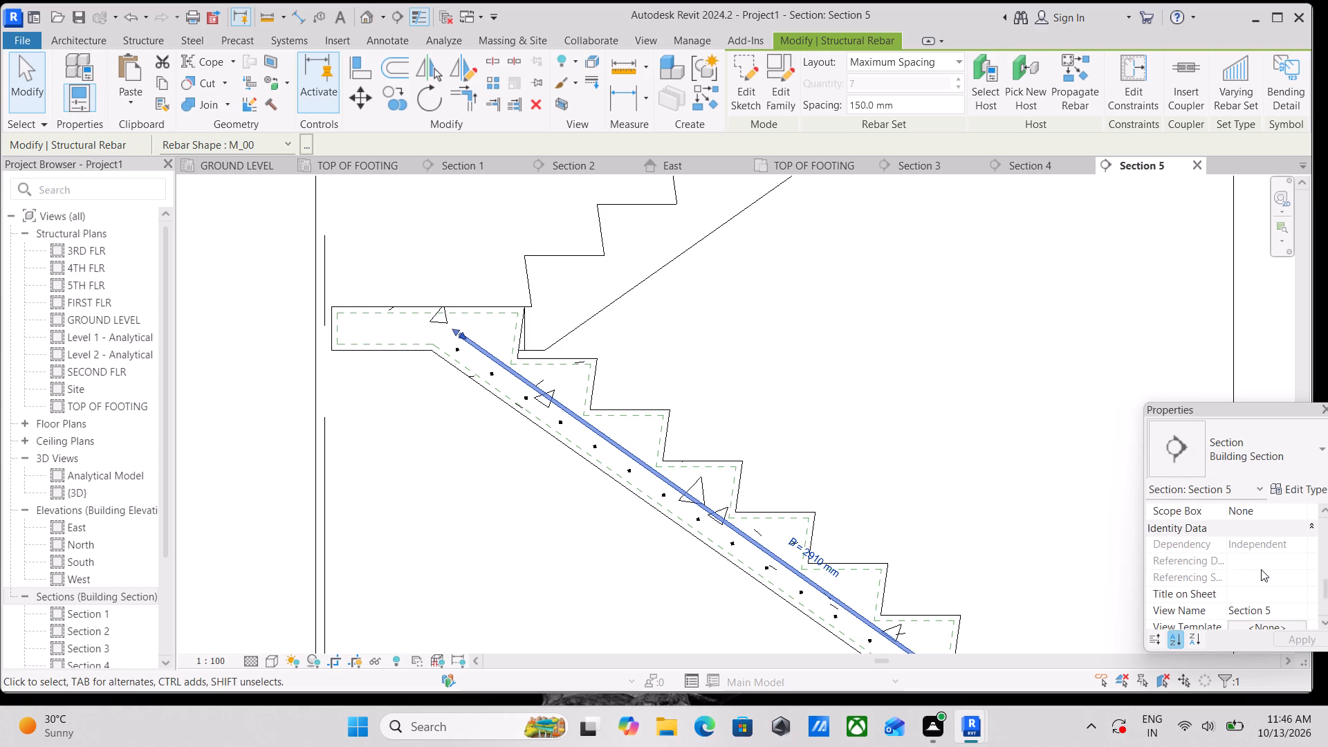
pyautogui.scroll(2, 1261, 569)
pyautogui.scroll(2, 476, 293)
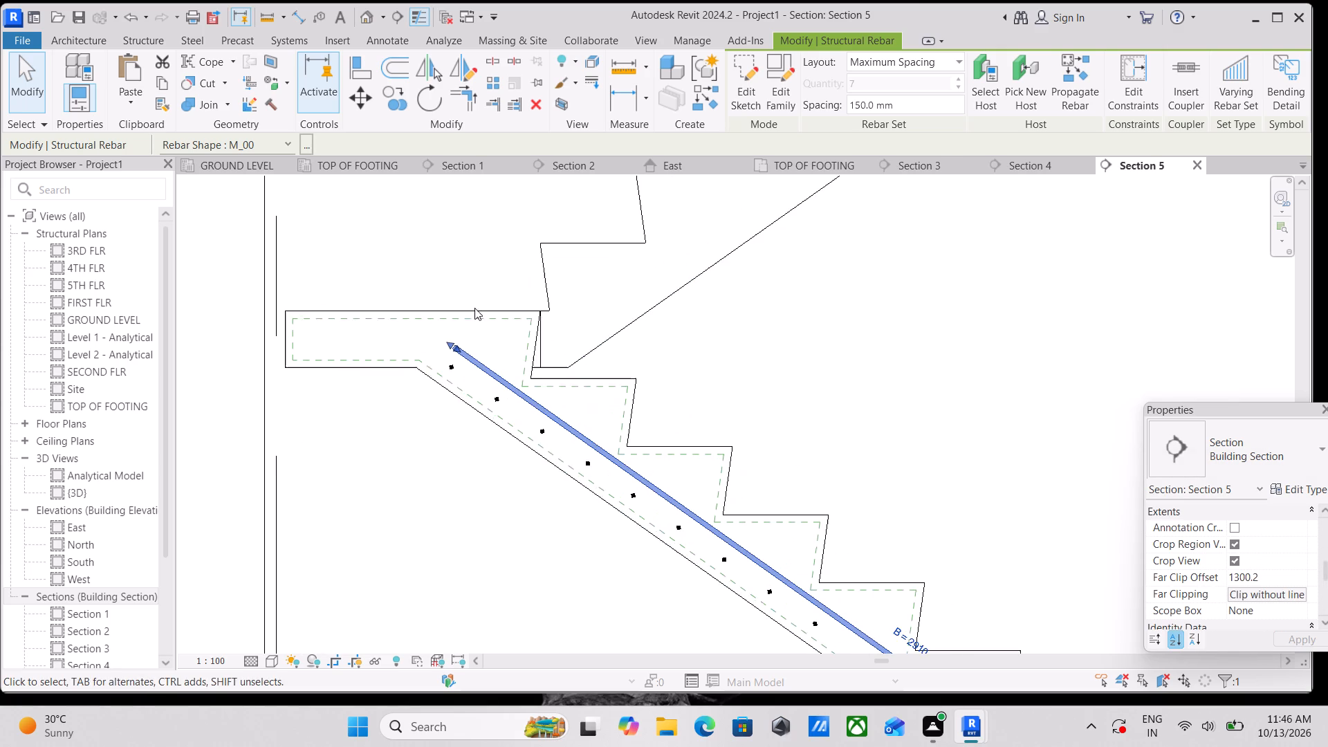
pyautogui.scroll(2, 438, 377)
pyautogui.scroll(-3, 810, 389)
pyautogui.moveTo(811, 389); pyautogui.dragTo(834, 337, button='middle')
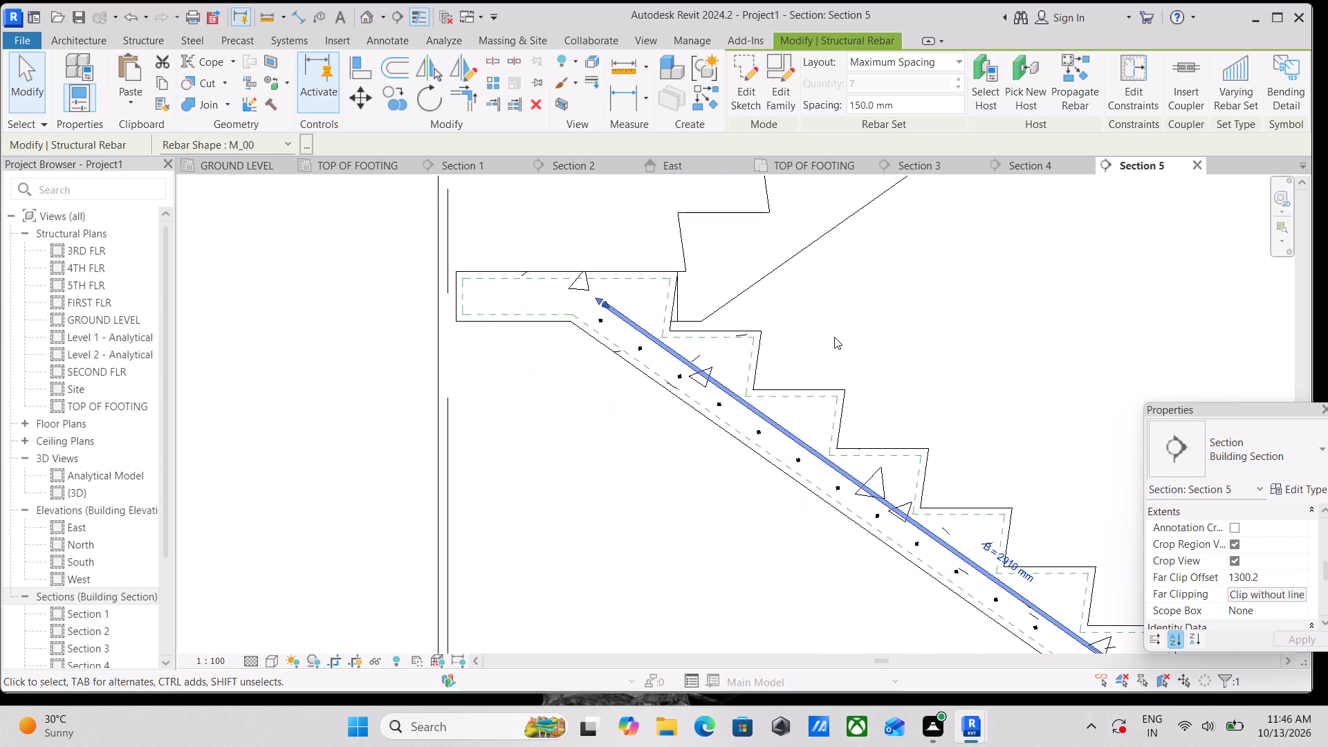
pyautogui.press('Down')
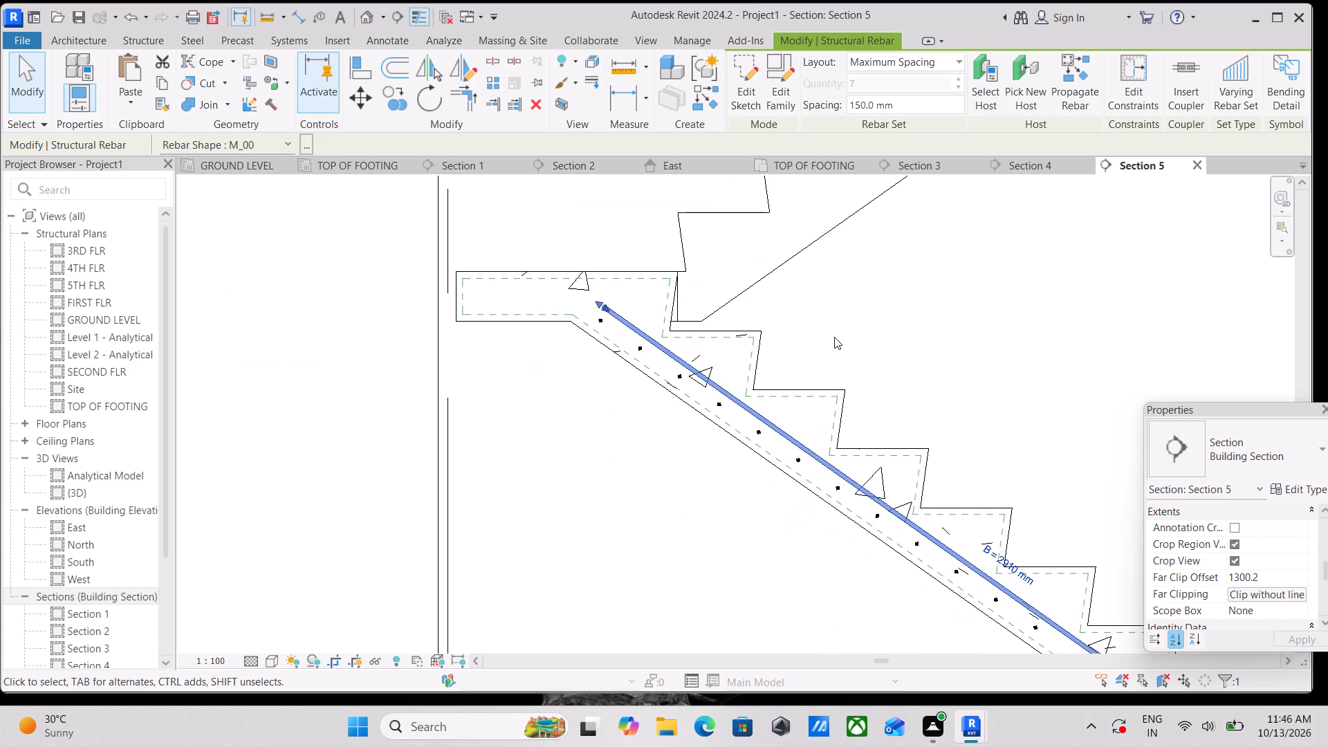
pyautogui.press('Down')
pyautogui.scroll(3, 726, 379)
pyautogui.press('Escape')
# Extend the sloping lengthwise bar set's sketch with a horizontal leg of about 380 mm in the landing, trimmed to meet the slope.
pyautogui.click(645, 344)
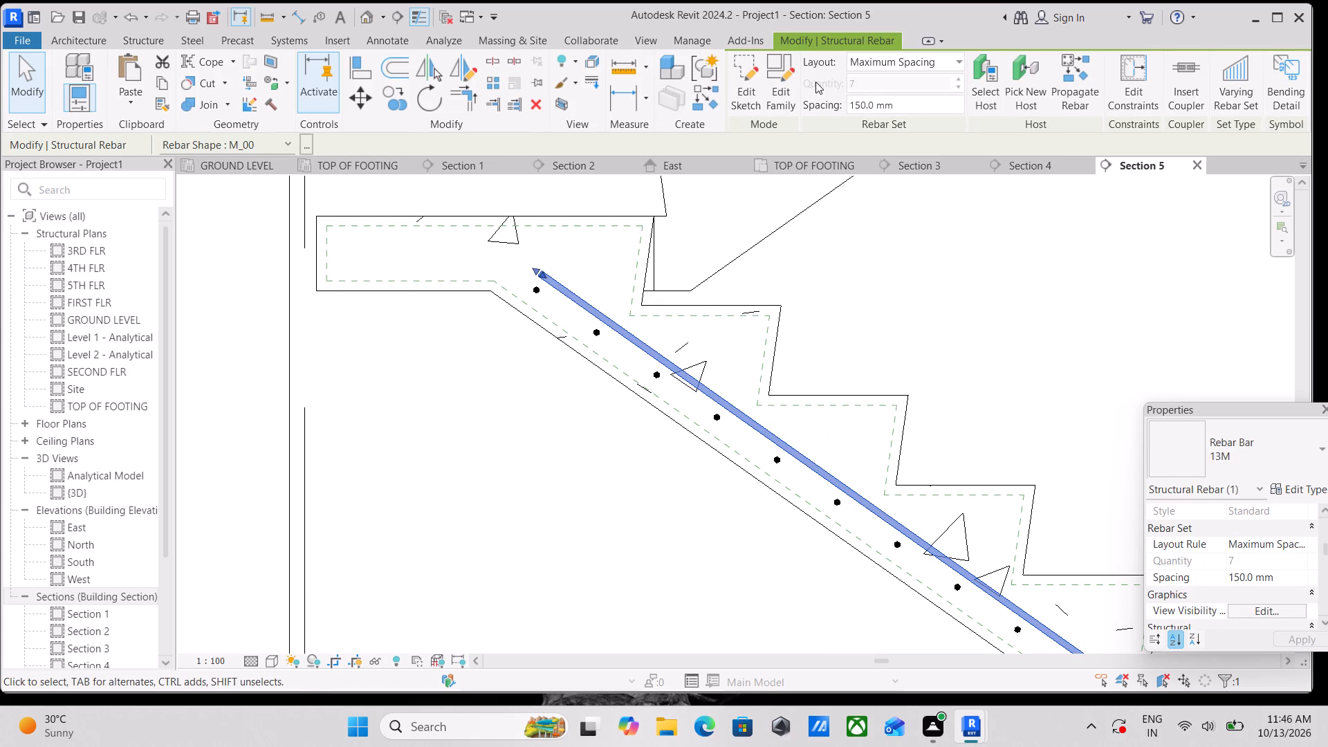
pyautogui.click(756, 82)
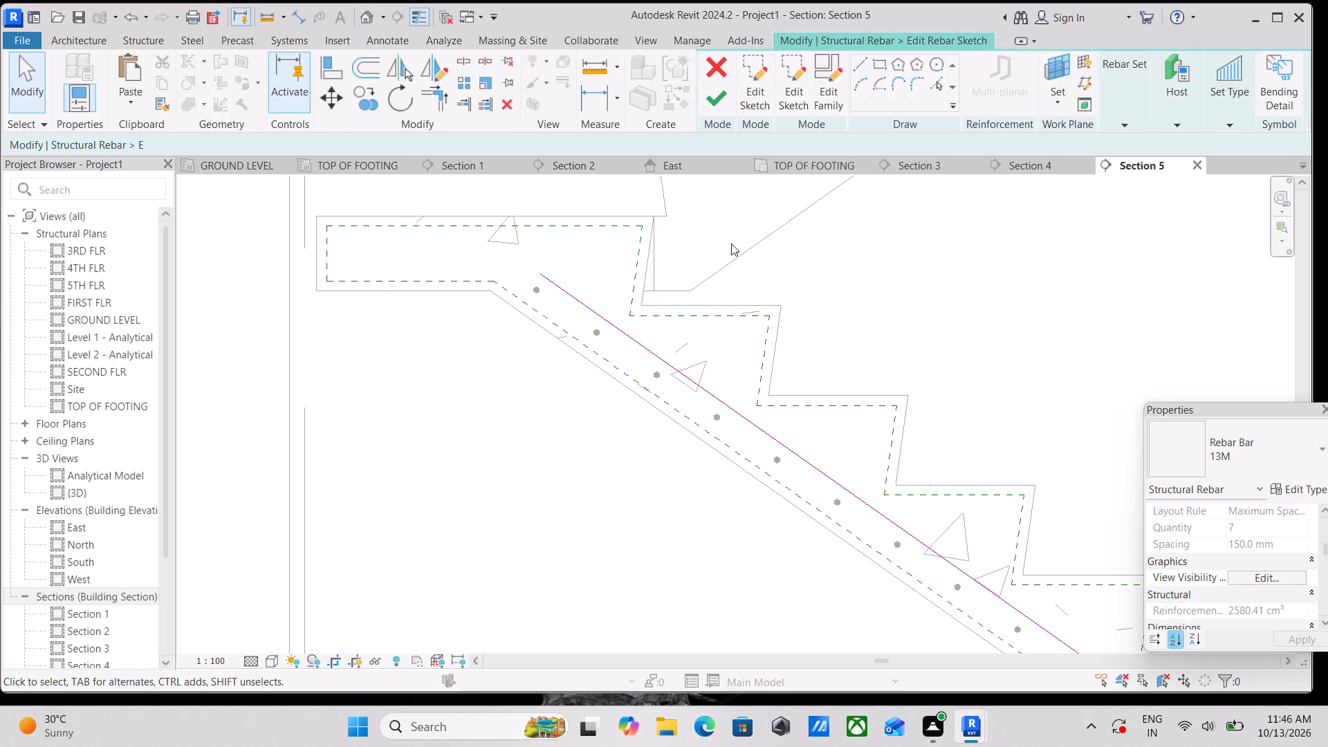
pyautogui.click(771, 63)
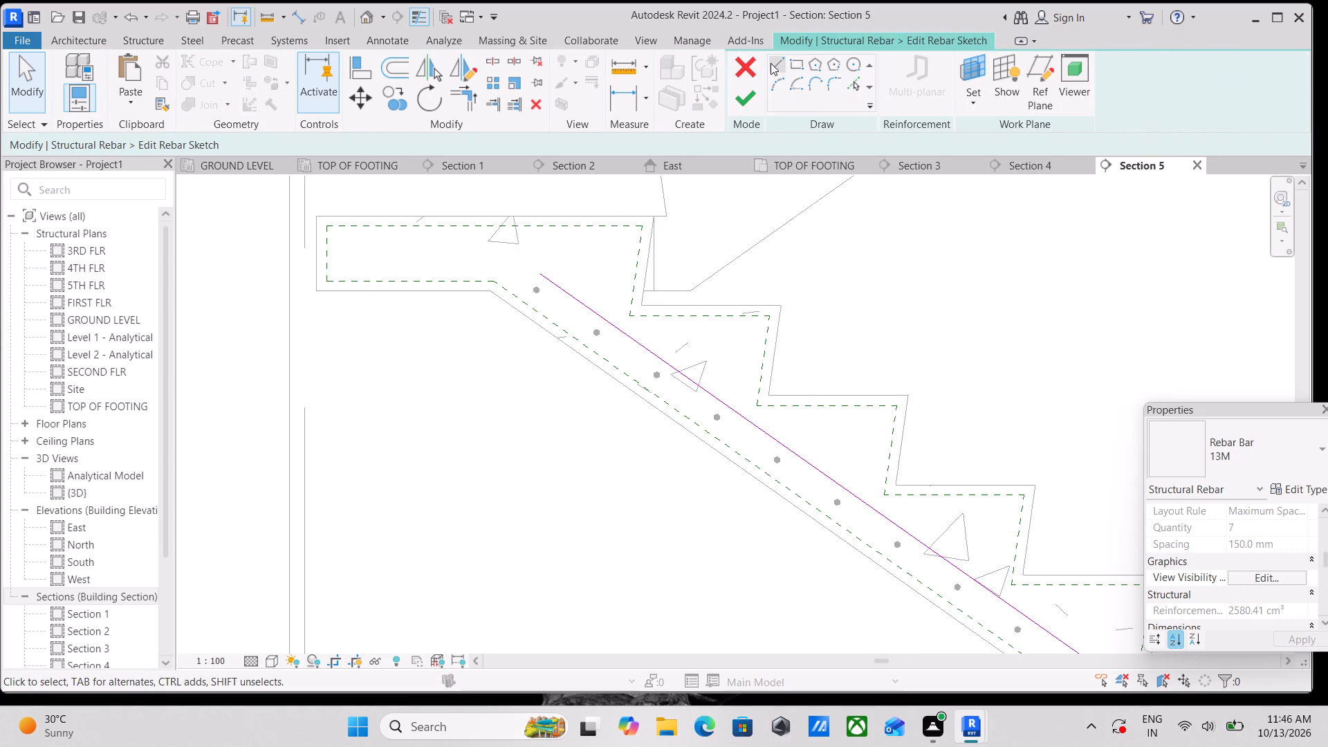
pyautogui.click(336, 262)
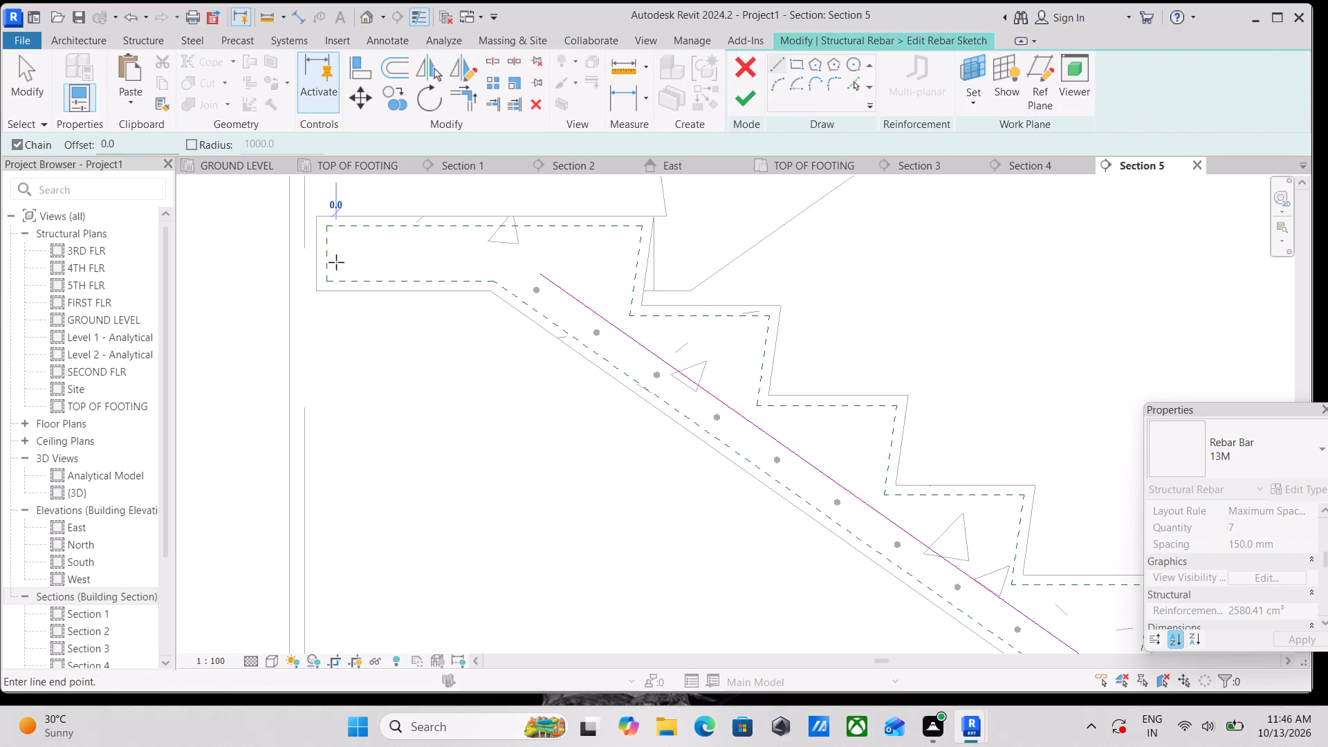
pyautogui.click(501, 256)
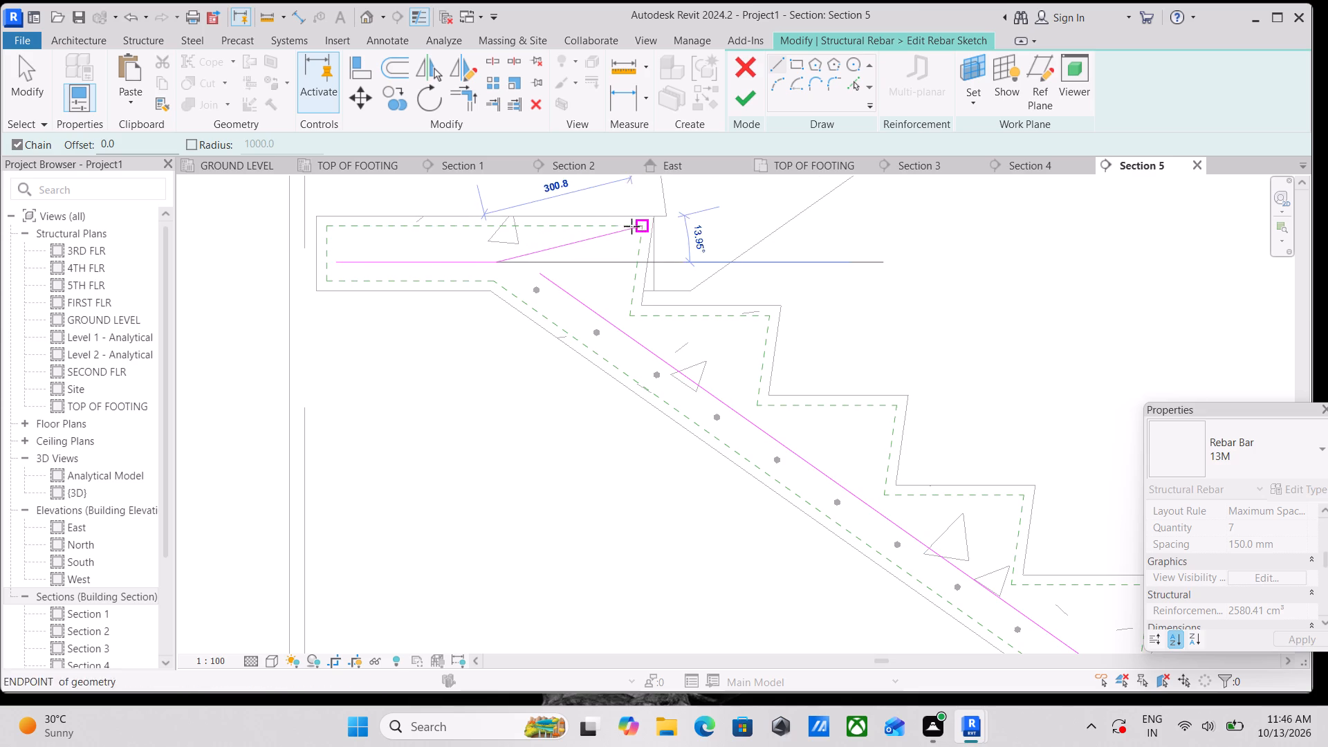
pyautogui.press('Escape')
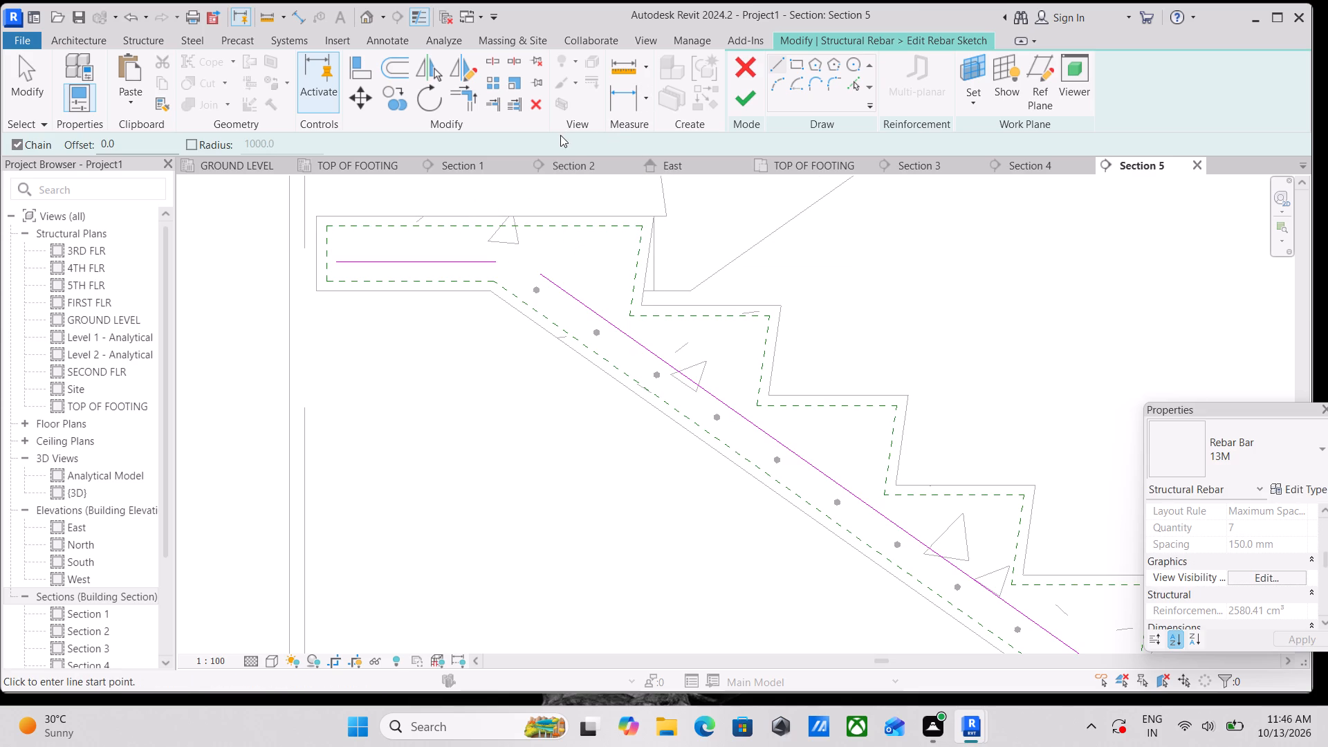
pyautogui.write('tr')
pyautogui.click(479, 261)
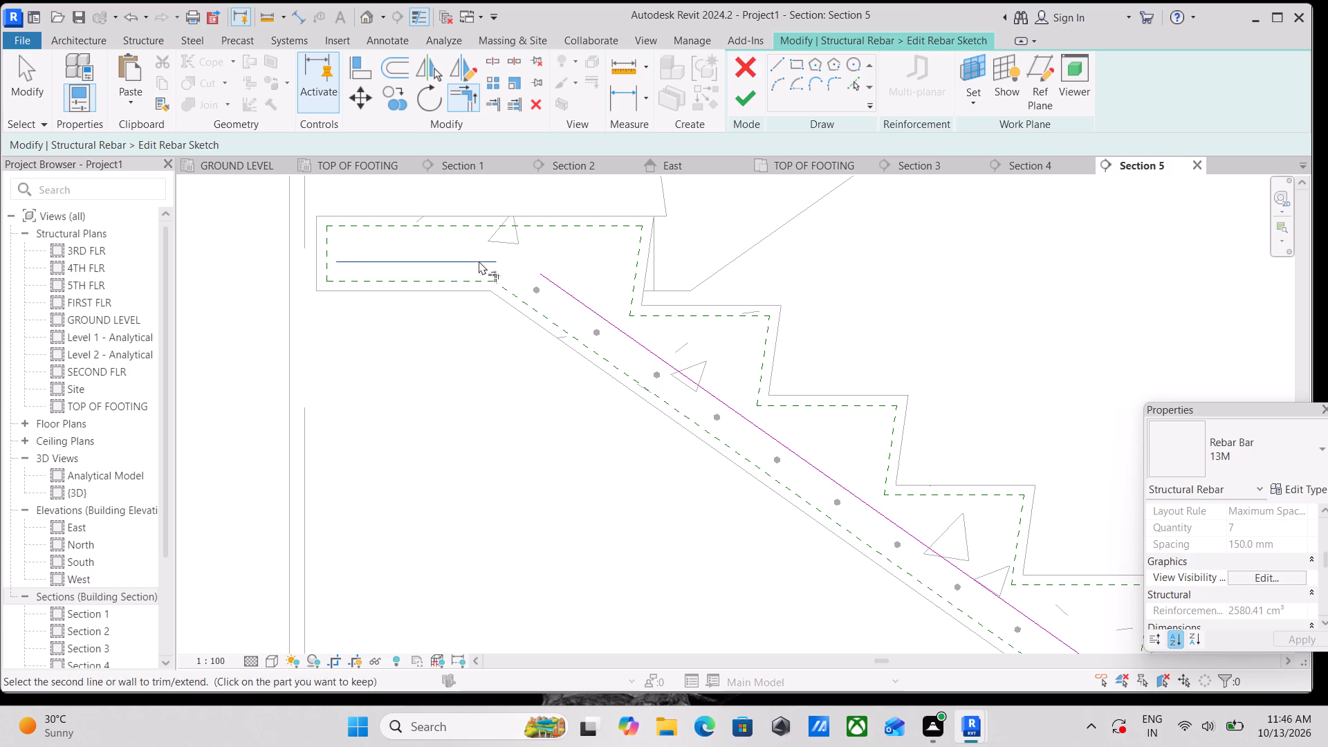
pyautogui.click(563, 282)
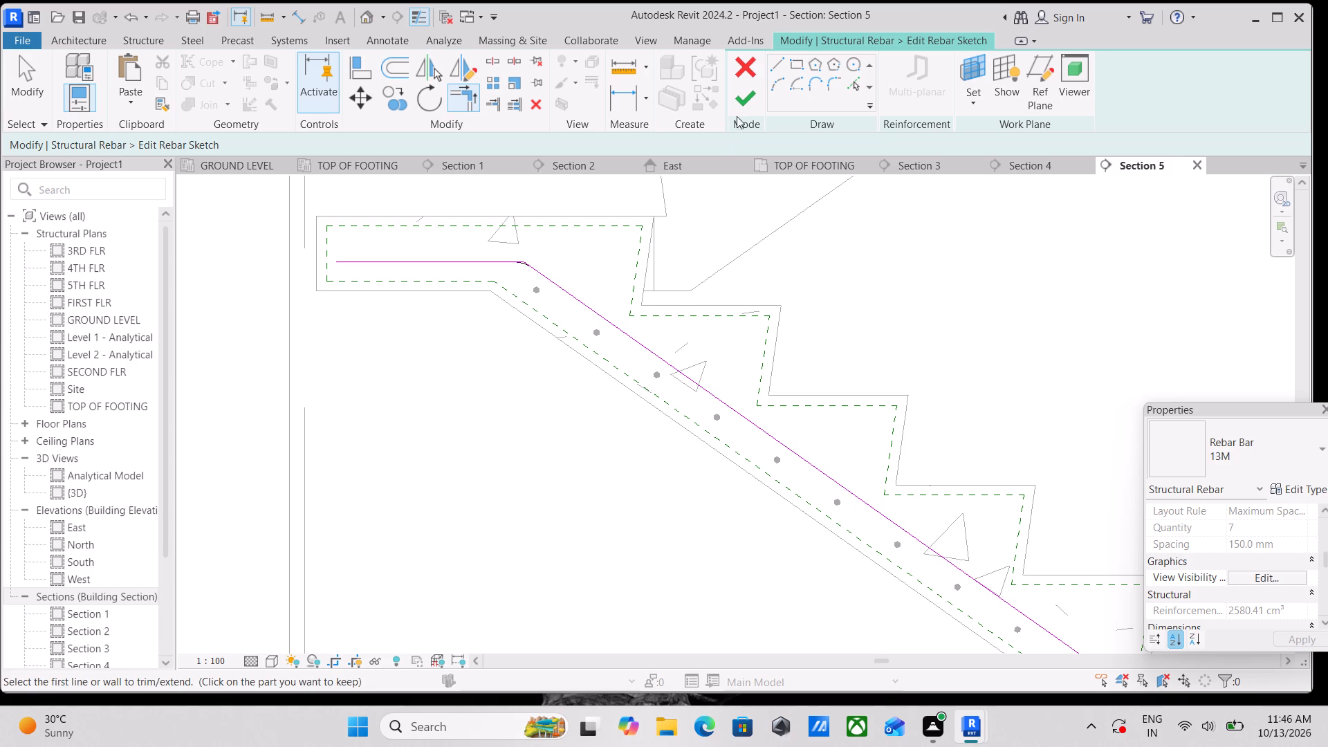
pyautogui.click(744, 104)
pyautogui.scroll(-2, 549, 332)
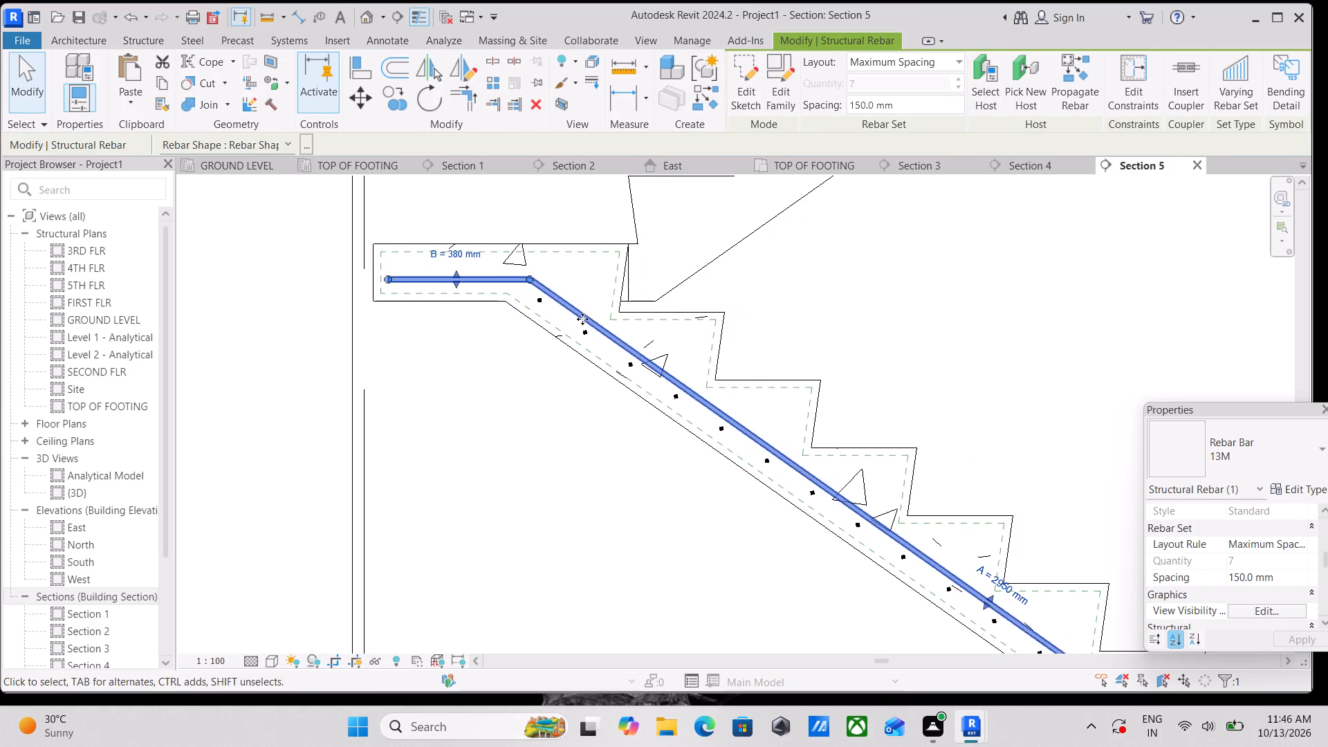
pyautogui.scroll(-1, 631, 335)
pyautogui.press('Escape')
# Set the bent lengthwise 13M bar set to show unobscured in the default 3D view.
pyautogui.click(598, 322)
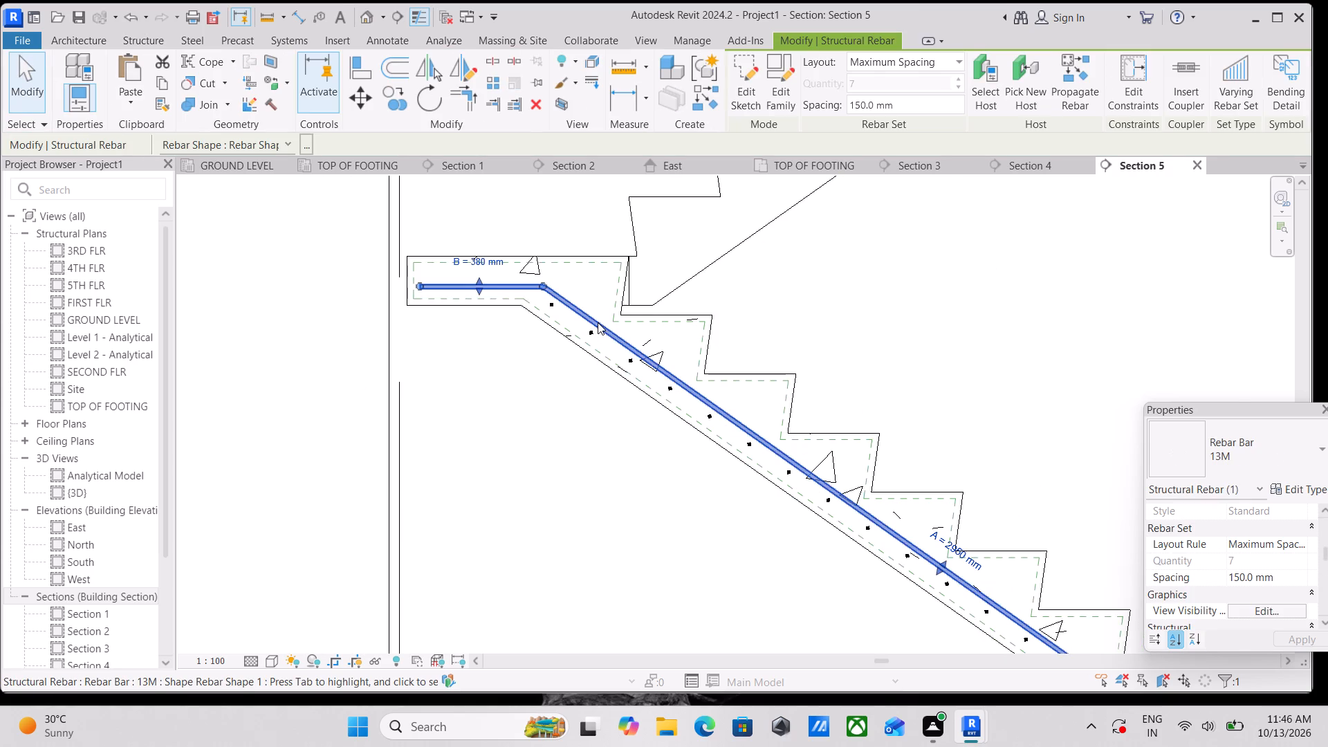
pyautogui.scroll(-2, 602, 320)
pyautogui.scroll(-2, 1186, 552)
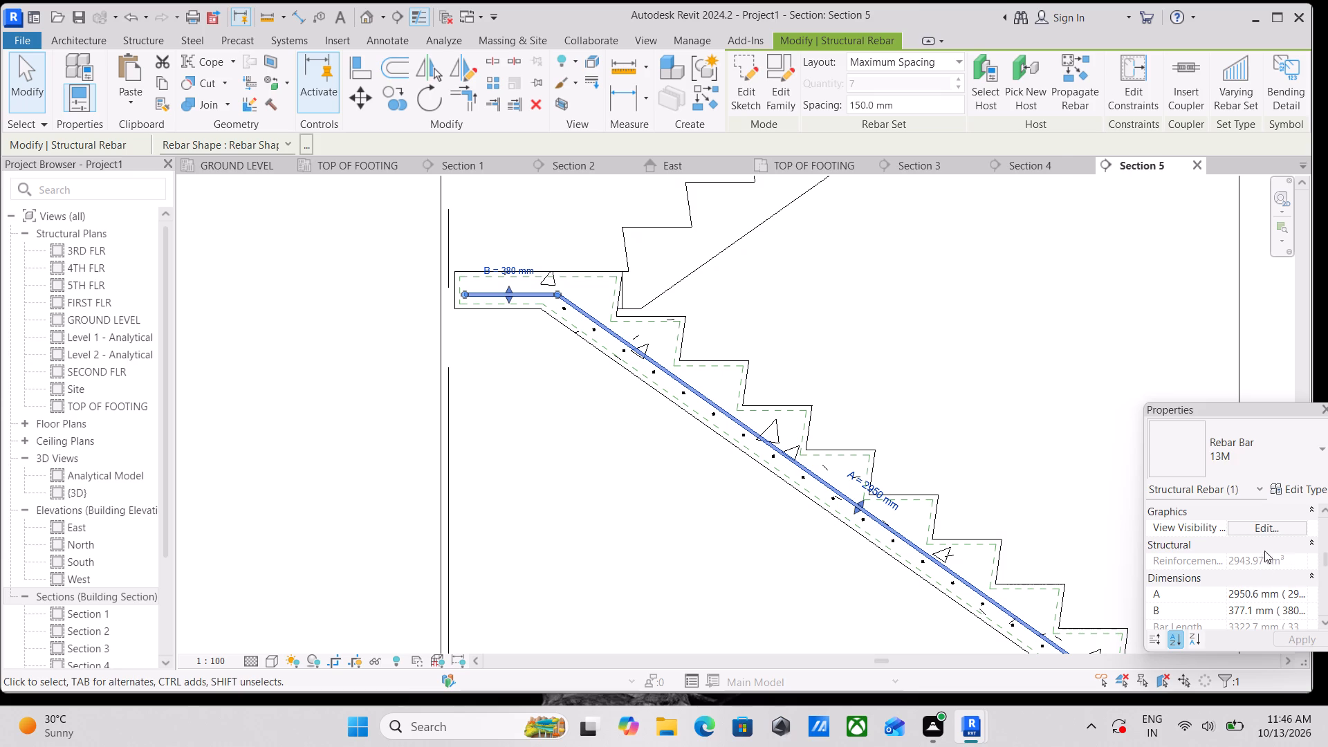
pyautogui.click(1269, 528)
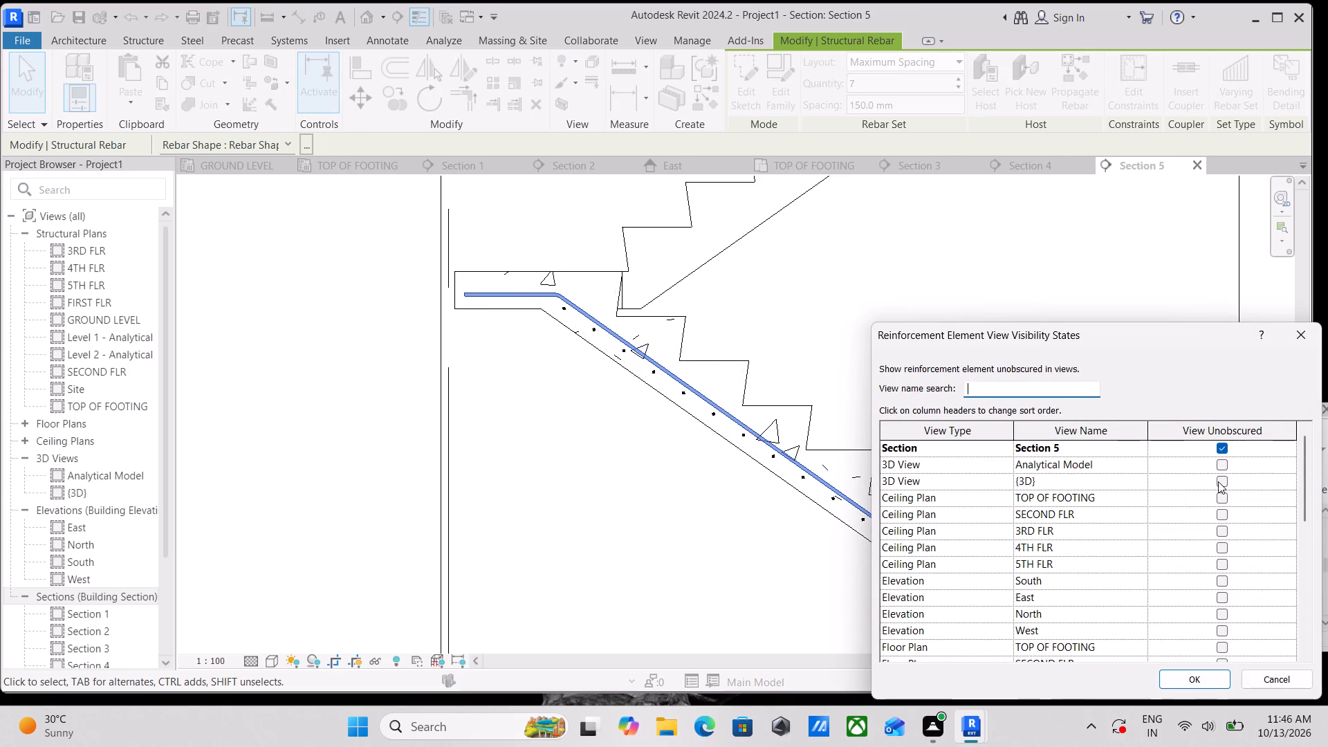
pyautogui.click(1218, 481)
pyautogui.click(1196, 680)
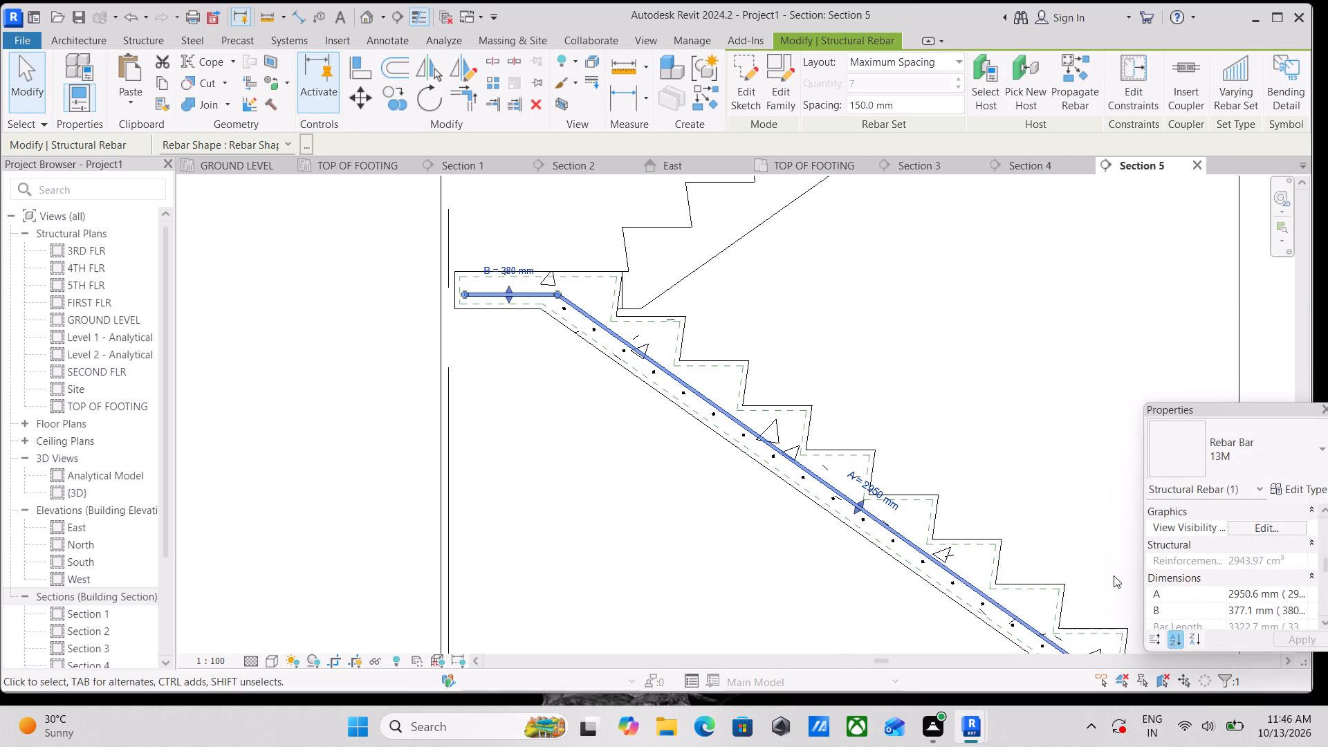
# Examine the bent bar set's fit in the landing and along the lower flight in section.
pyautogui.scroll(-2, 858, 422)
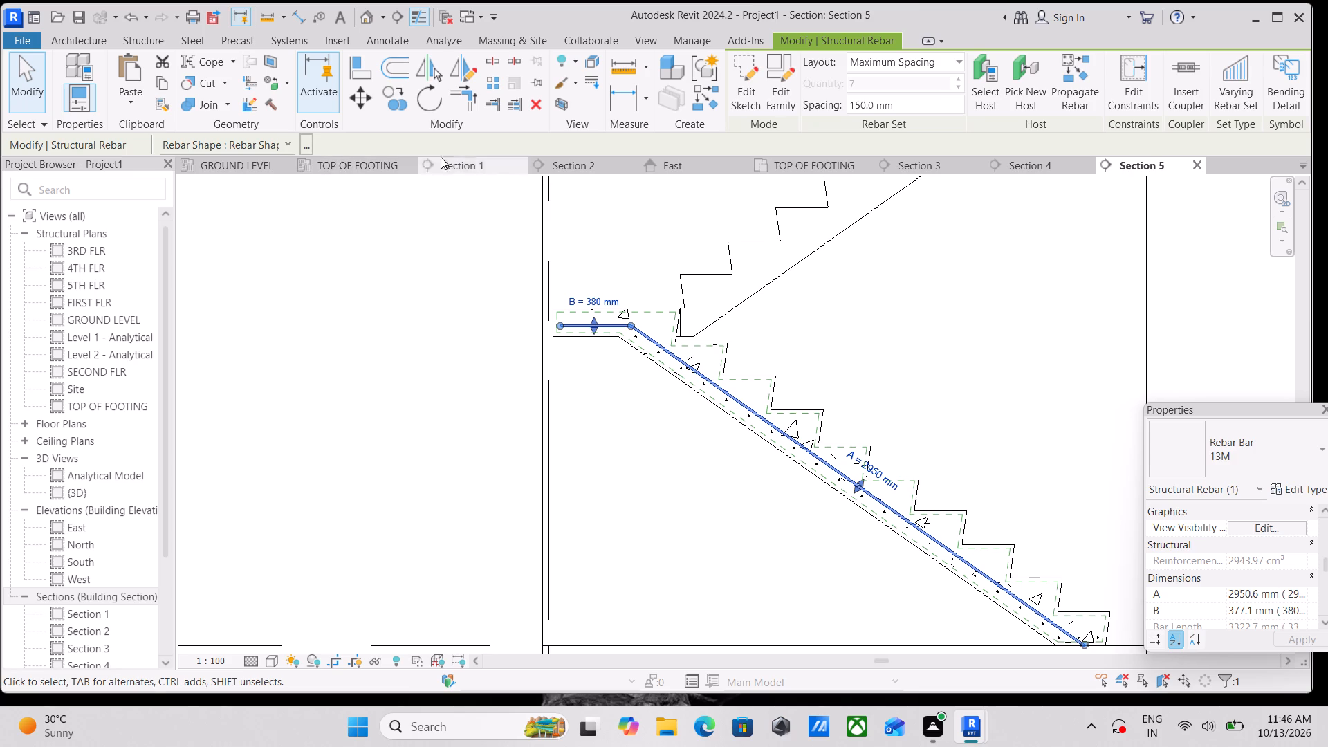
pyautogui.scroll(-3, 764, 320)
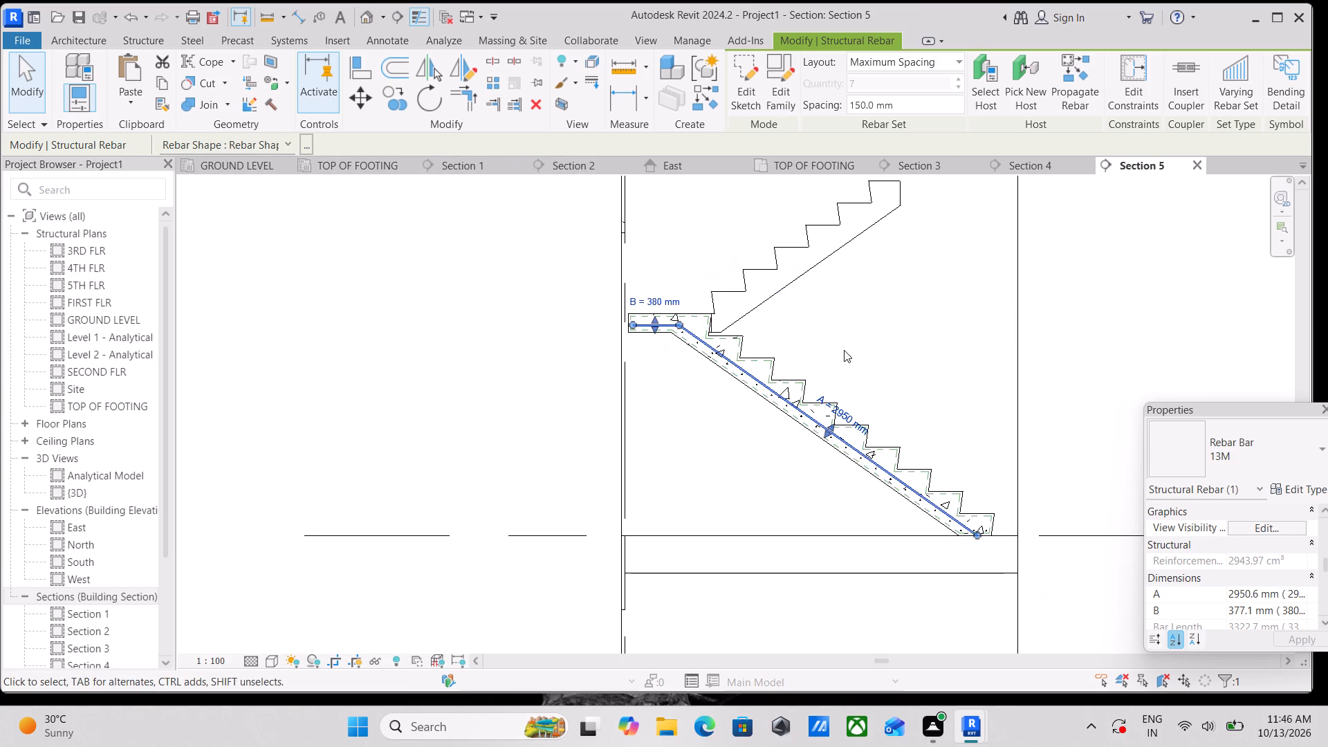
pyautogui.scroll(3, 676, 343)
pyautogui.press('Escape')
pyautogui.scroll(2, 632, 318)
pyautogui.click(634, 317)
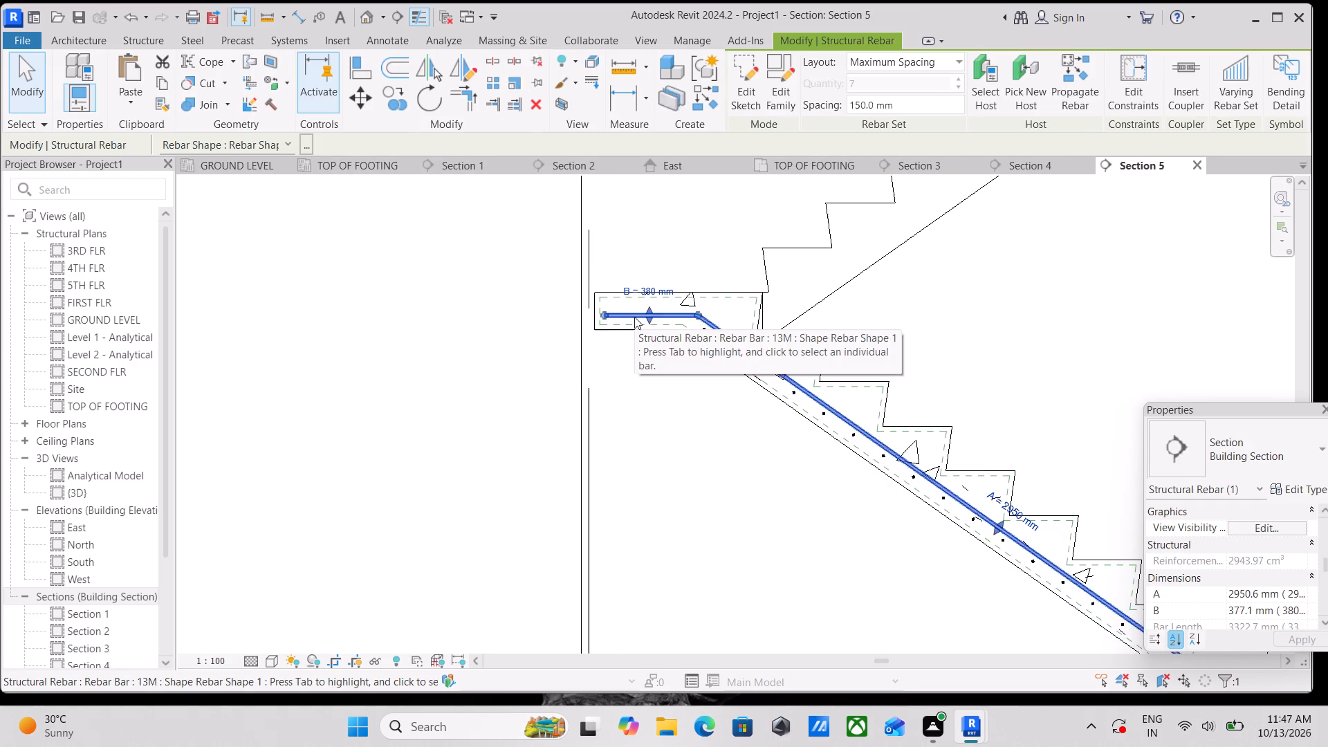
pyautogui.scroll(6, 634, 317)
pyautogui.moveTo(617, 323); pyautogui.dragTo(616, 338, button='middle')
pyautogui.scroll(-1, 616, 339)
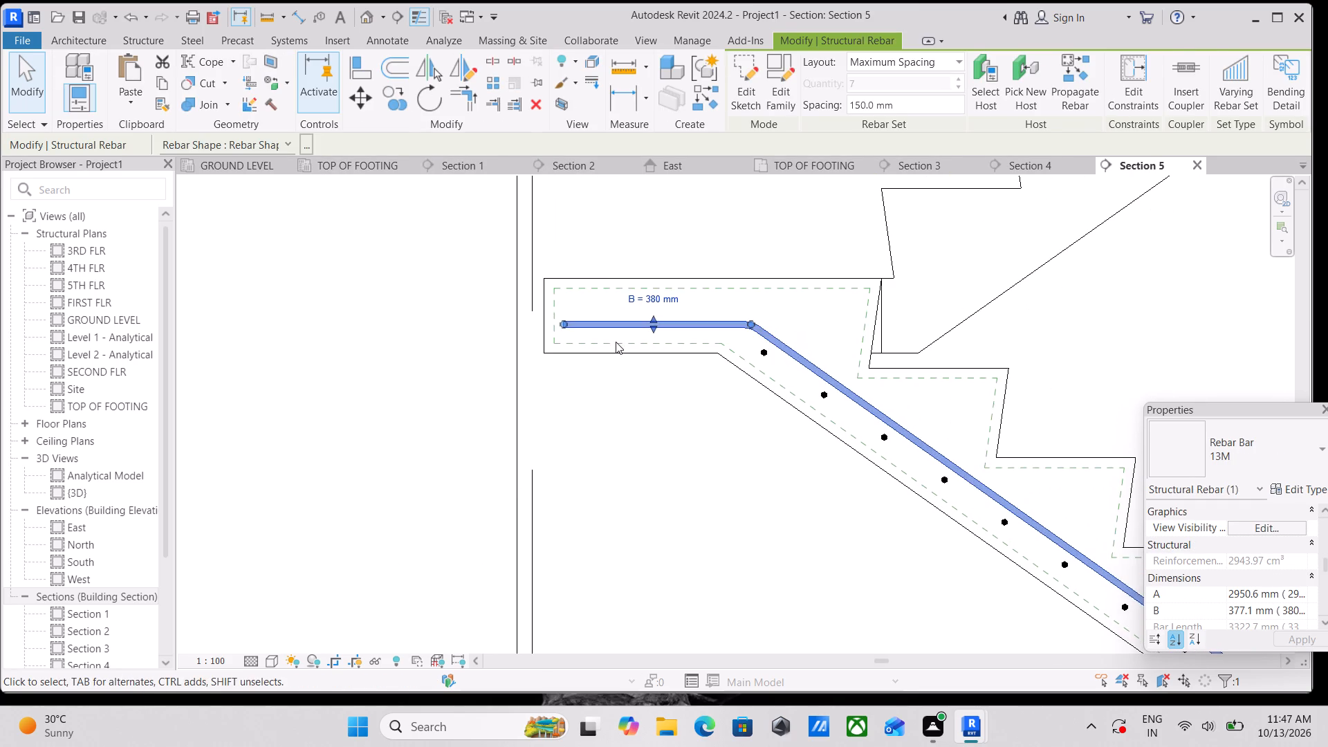
pyautogui.press('Escape')
pyautogui.scroll(-2, 624, 340)
pyautogui.moveTo(668, 345); pyautogui.dragTo(664, 289, button='middle')
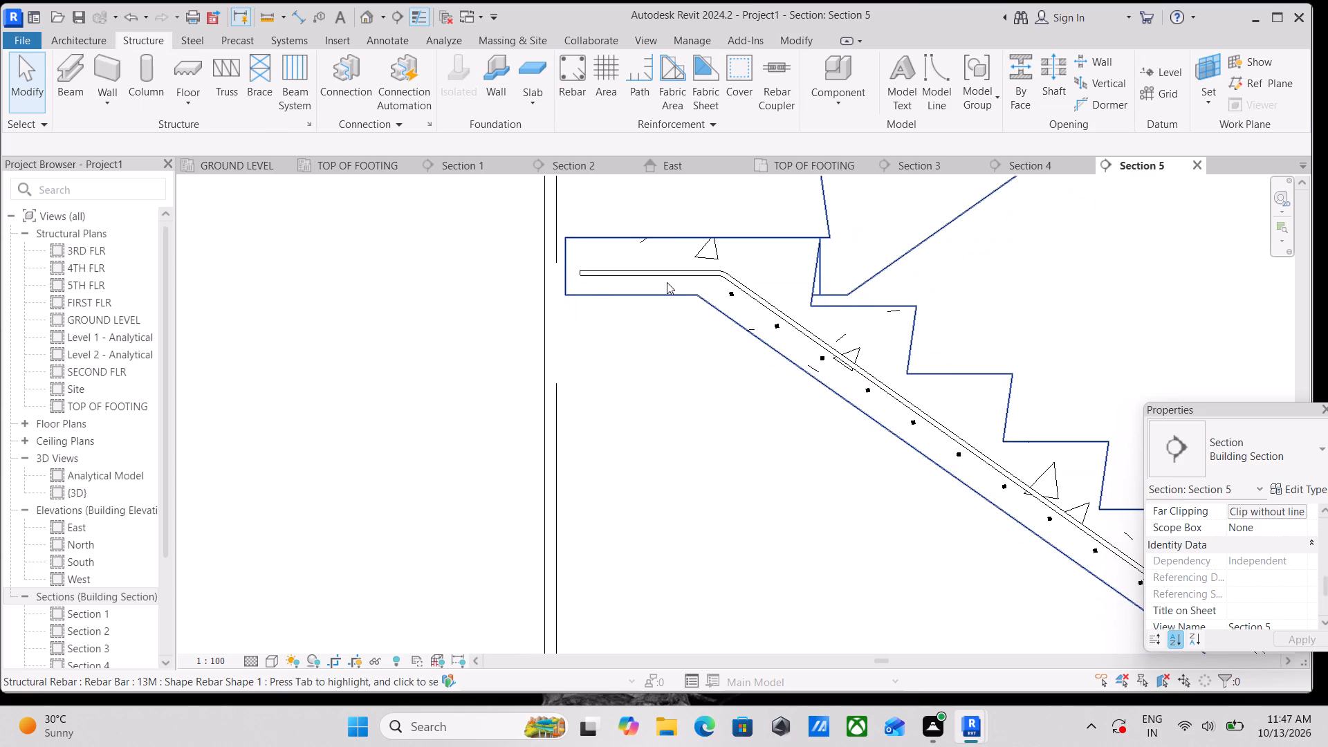
pyautogui.scroll(-2, 730, 301)
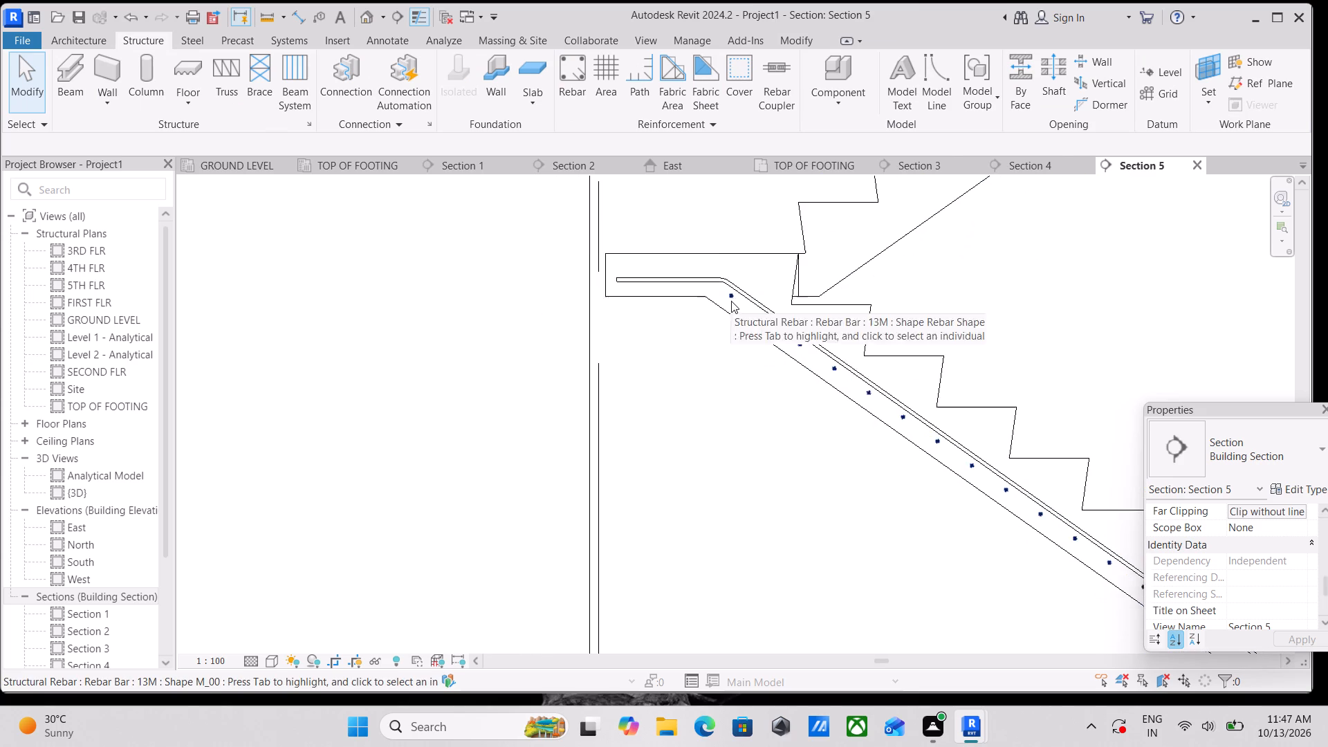
pyautogui.scroll(-5, 731, 301)
pyautogui.moveTo(735, 301); pyautogui.dragTo(614, 319, button='middle')
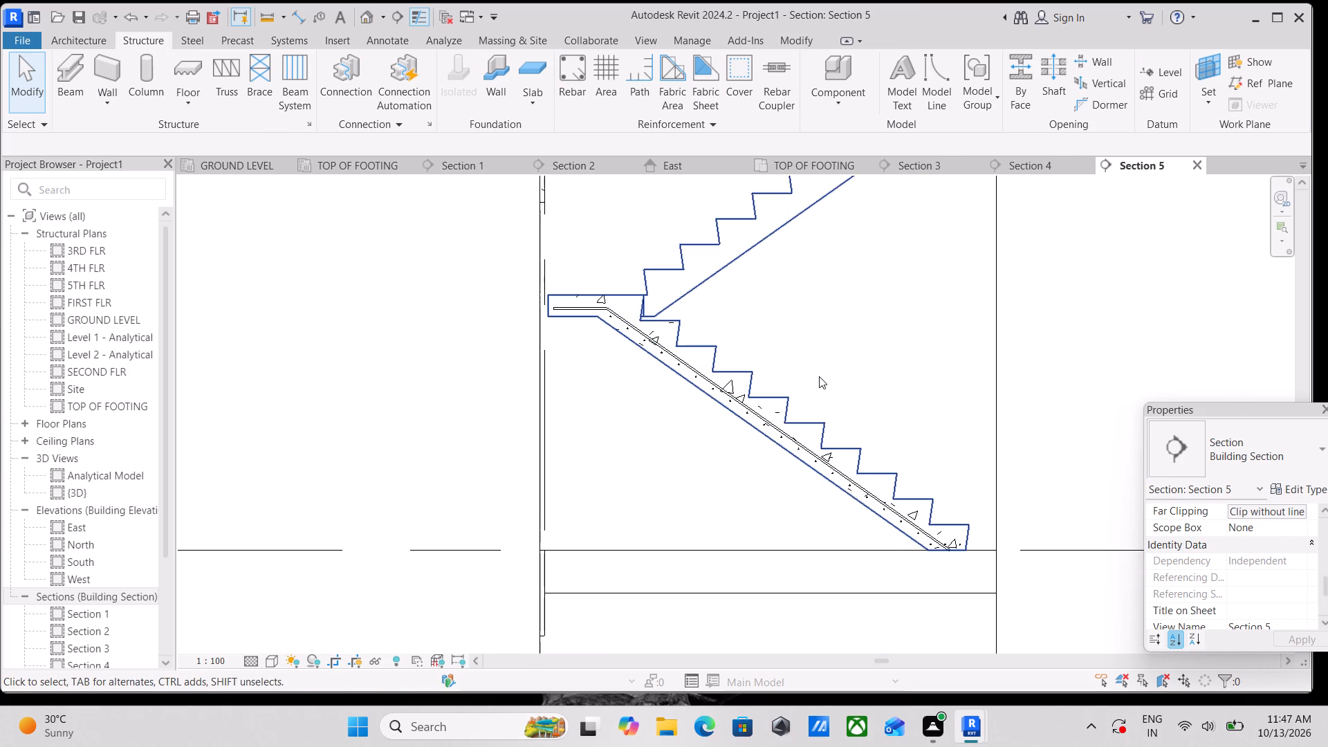
pyautogui.scroll(3, 740, 385)
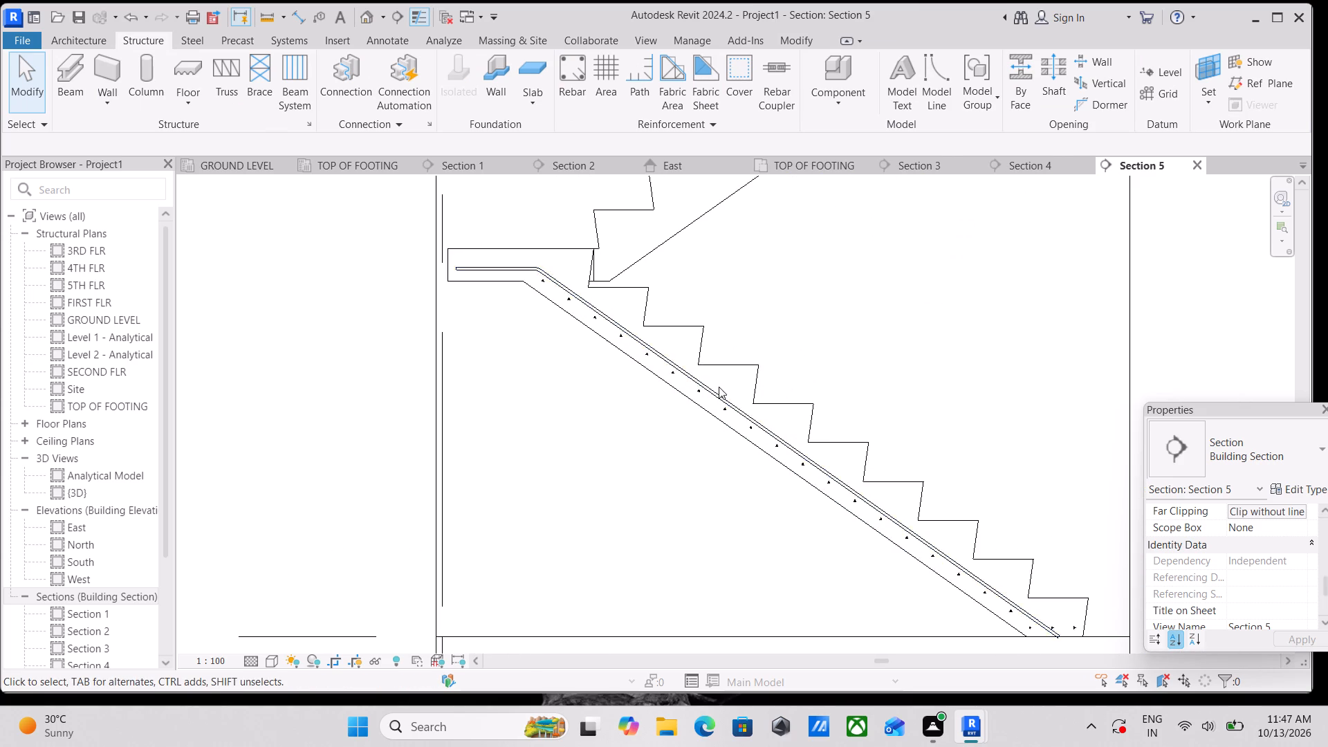
# Examine the lower flight, landing and upper flight of the stair in Section 5, including the reinforcement placed so far.
pyautogui.scroll(2, 639, 339)
pyautogui.scroll(-1, 670, 332)
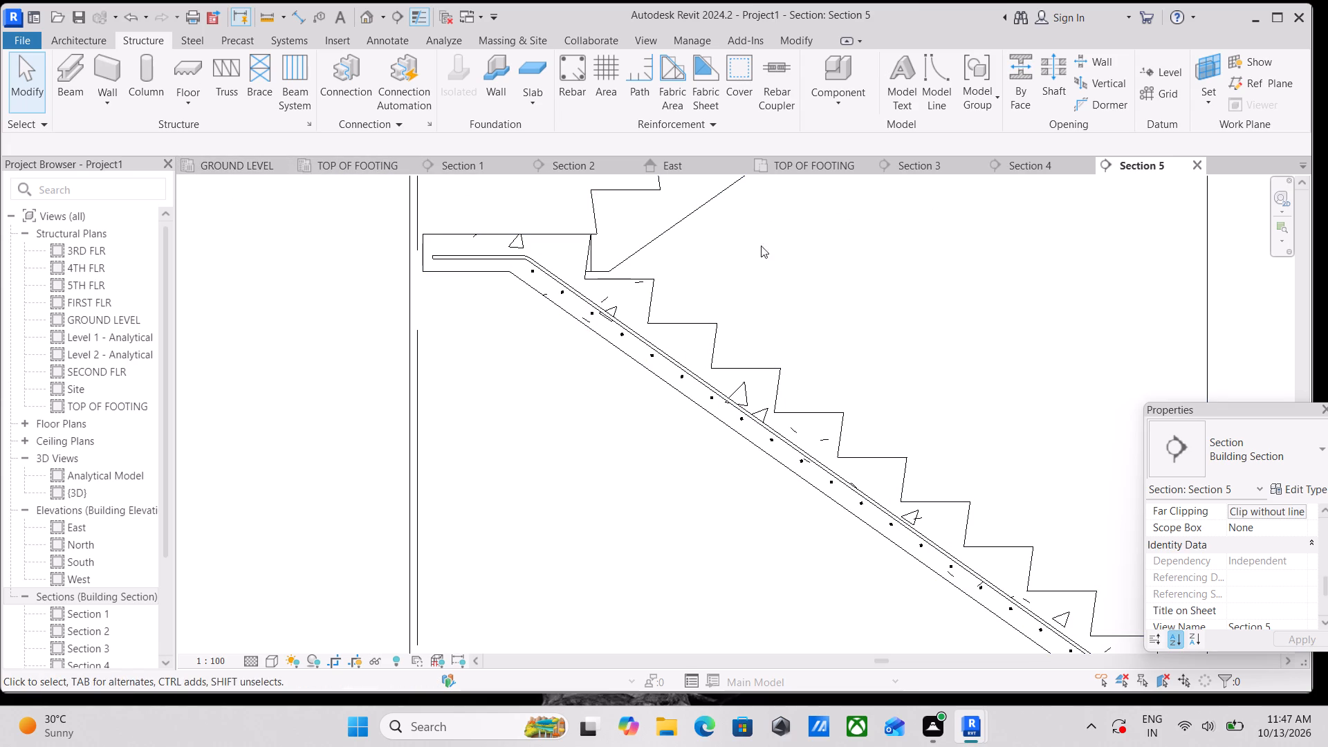
pyautogui.scroll(-2, 602, 289)
pyautogui.moveTo(705, 254); pyautogui.dragTo(679, 316, button='middle')
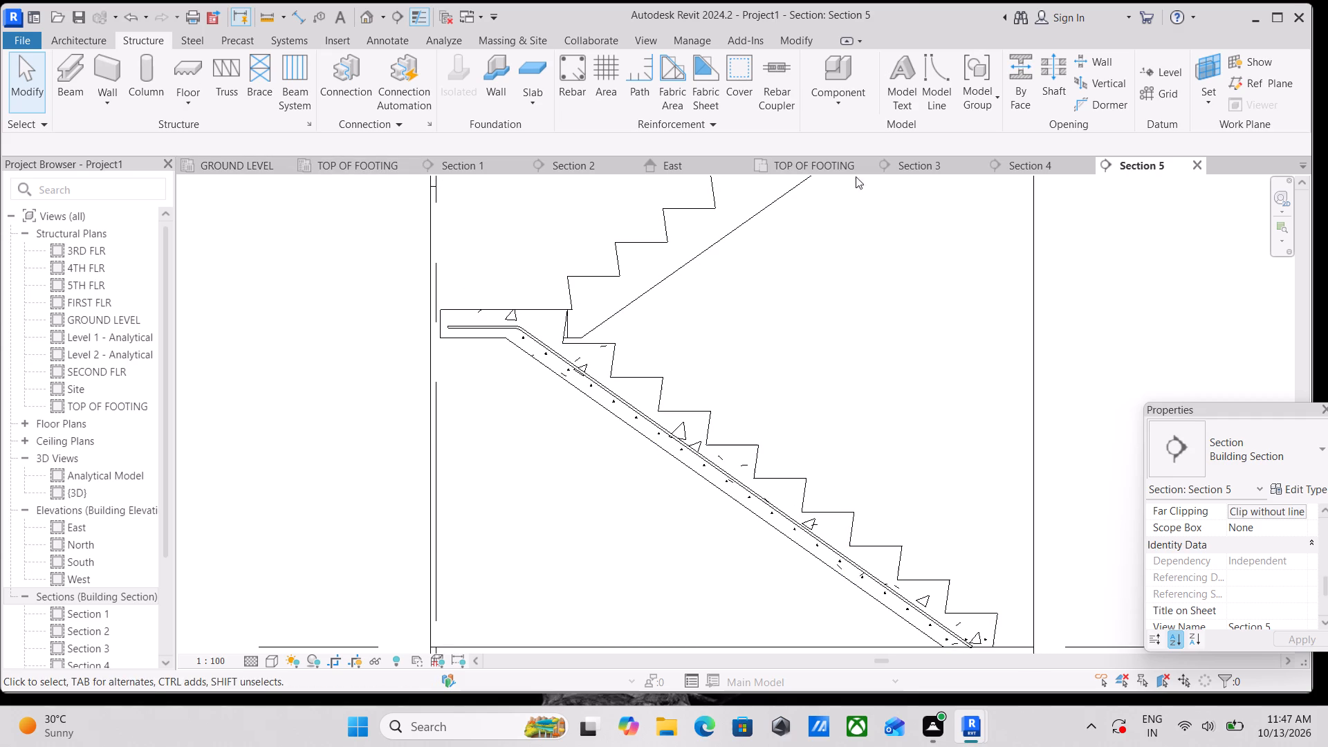
pyautogui.scroll(-2, 491, 184)
pyautogui.scroll(3, 257, 317)
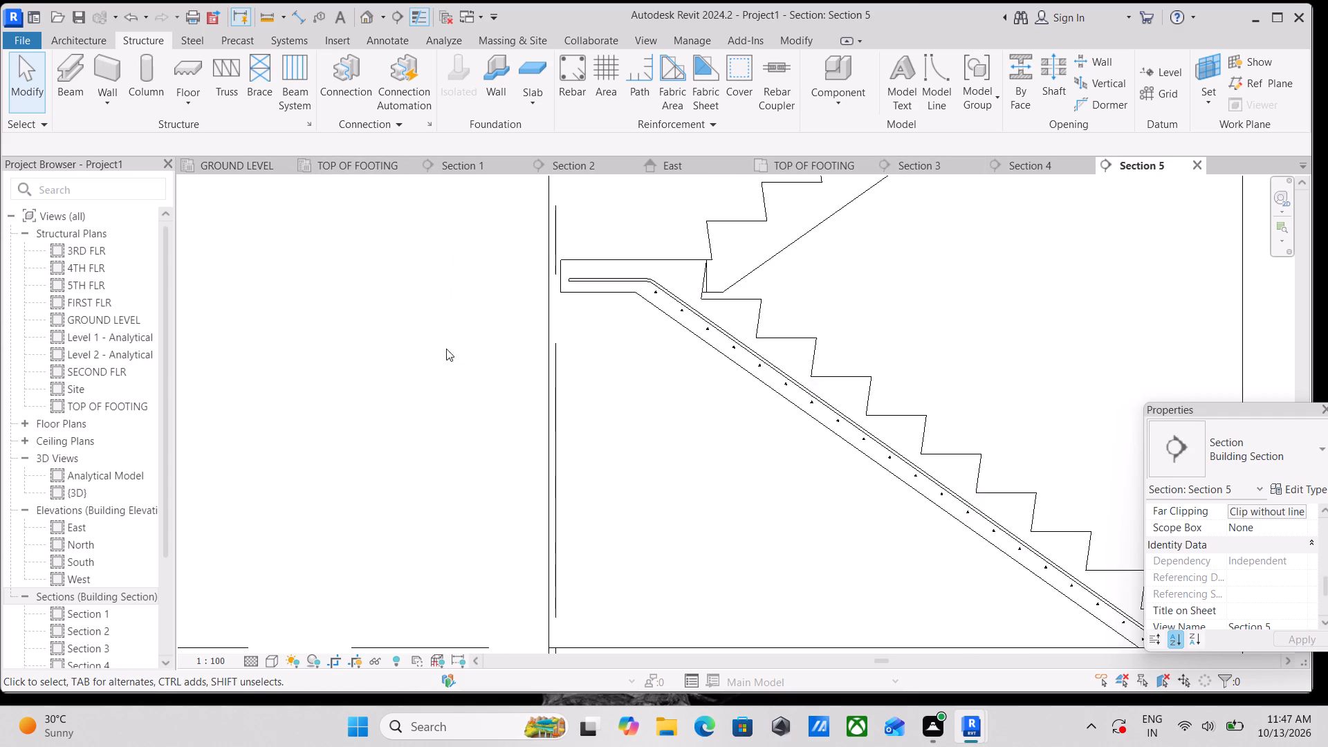
pyautogui.scroll(-1, 655, 274)
pyautogui.moveTo(656, 274); pyautogui.dragTo(609, 362, button='middle')
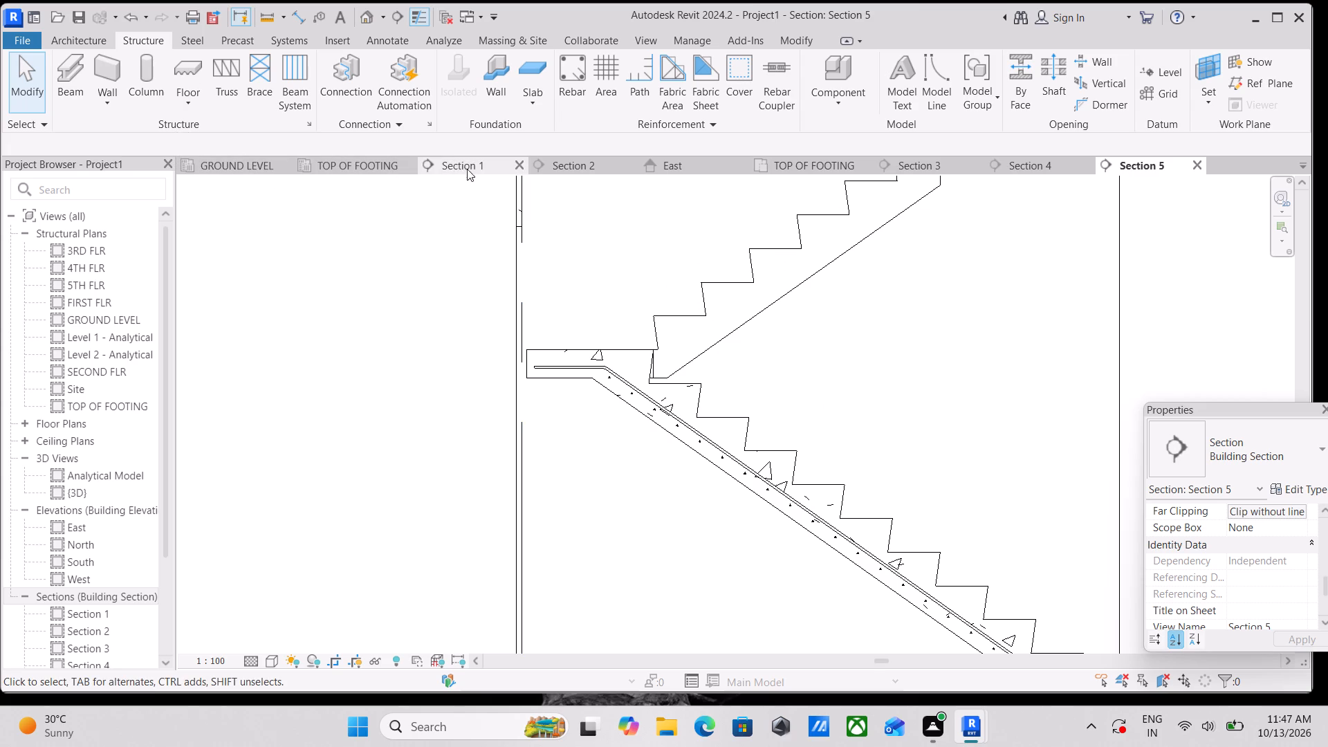
pyautogui.scroll(-4, 797, 261)
pyautogui.moveTo(842, 288); pyautogui.dragTo(724, 334, button='middle')
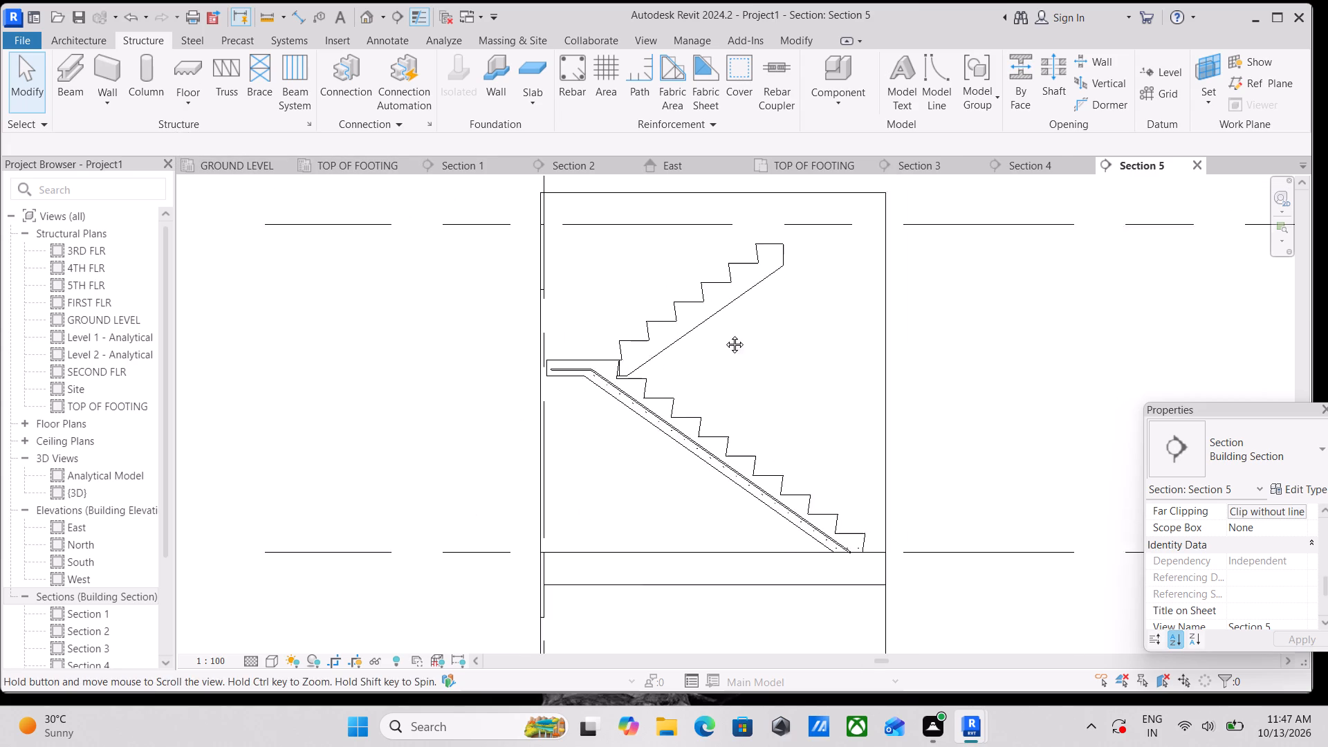
pyautogui.moveTo(724, 334); pyautogui.dragTo(721, 335, button='middle')
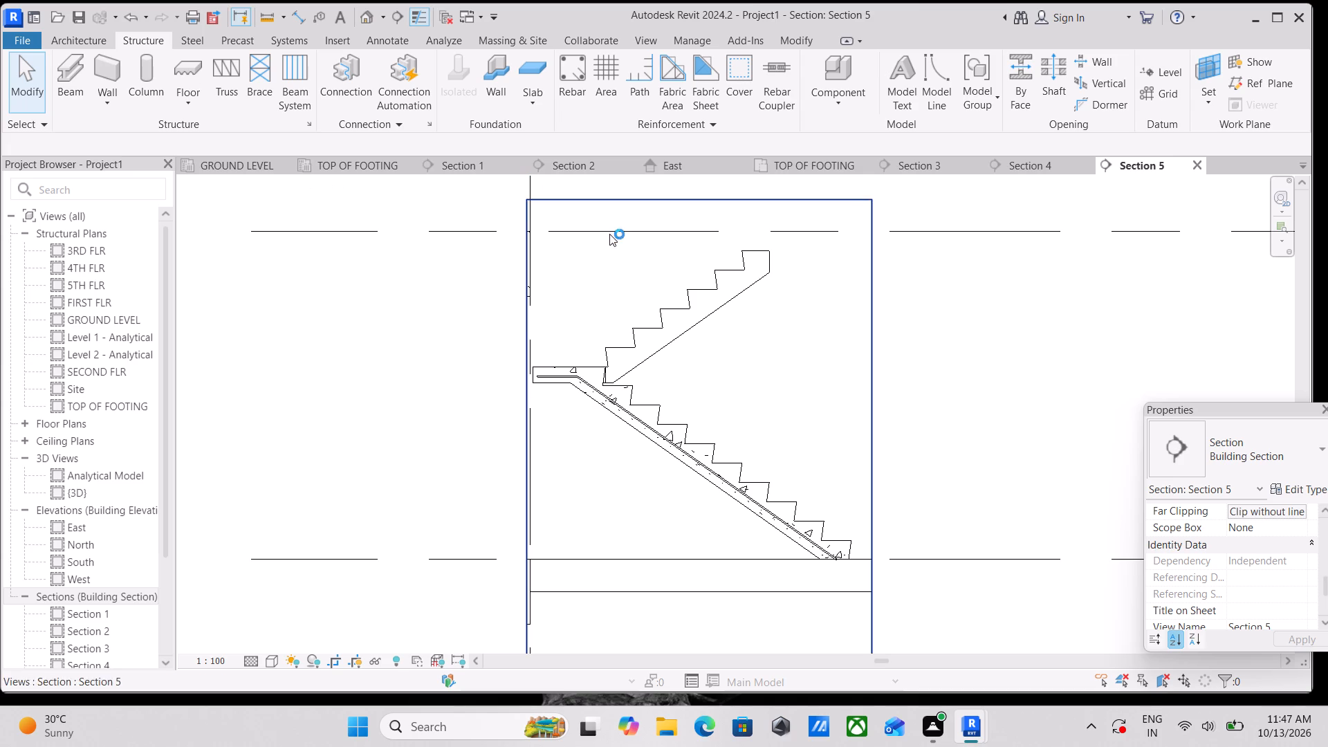
pyautogui.scroll(-2, 785, 164)
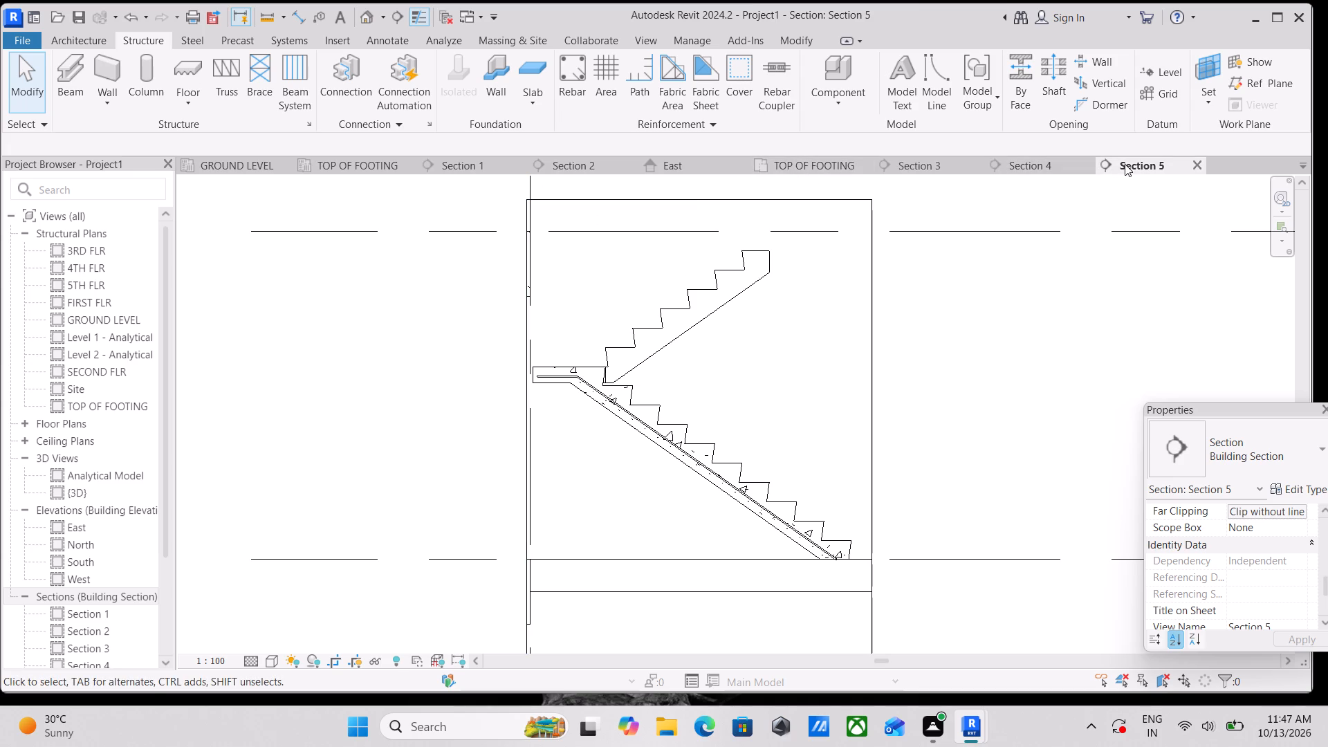
pyautogui.scroll(2, 531, 187)
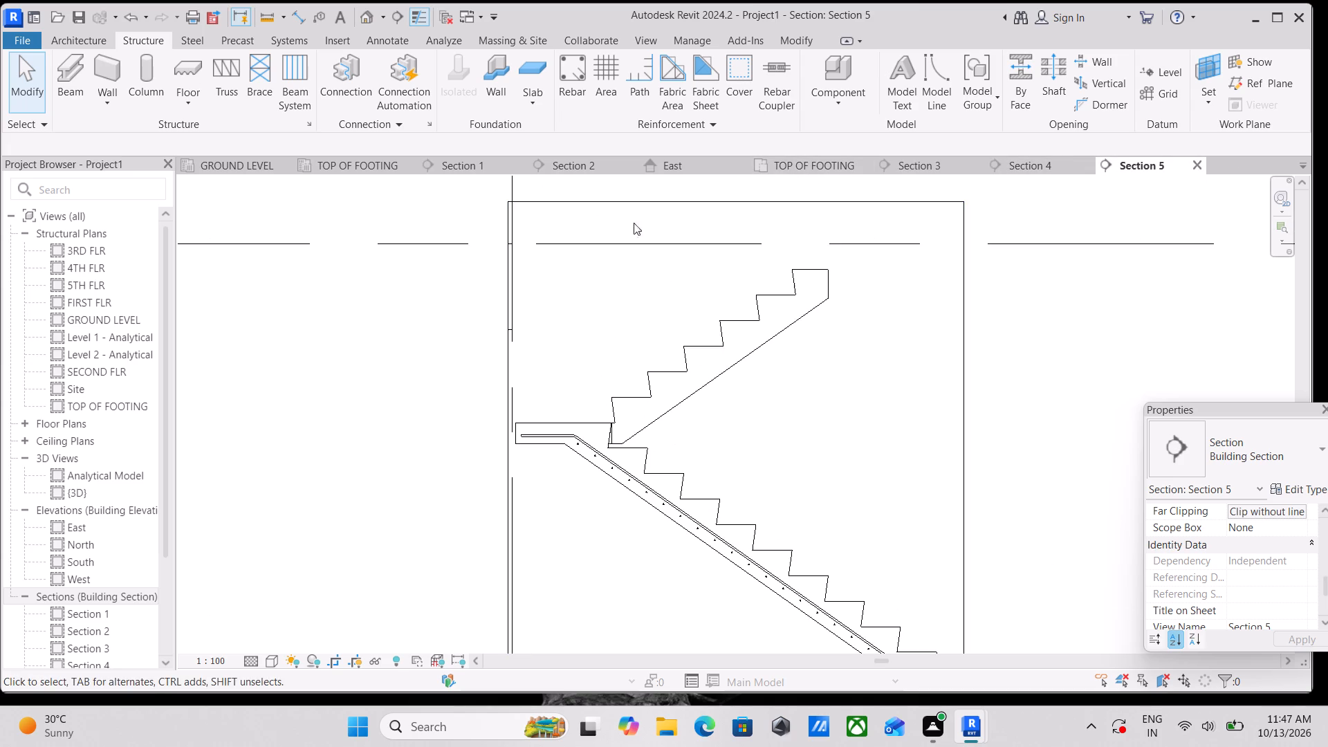
pyautogui.scroll(-2, 600, 326)
pyautogui.moveTo(600, 315); pyautogui.dragTo(548, 352, button='middle')
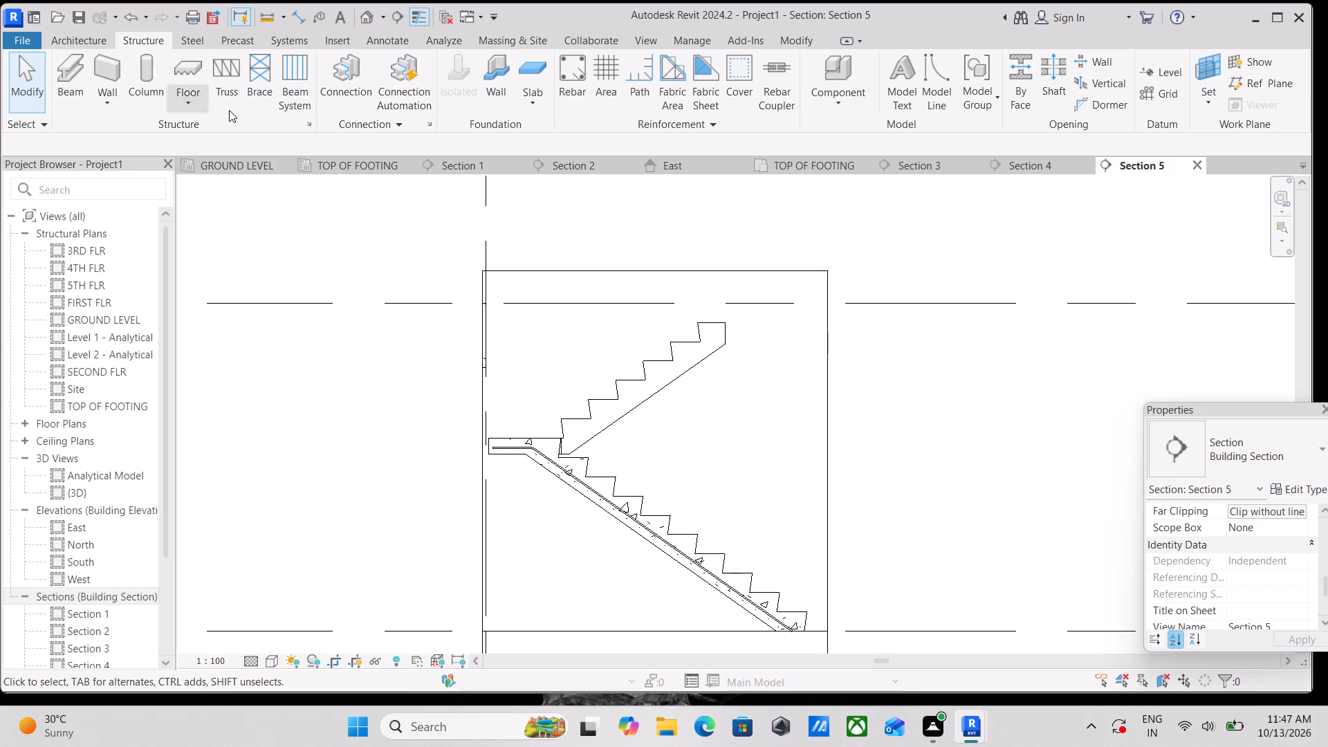
pyautogui.scroll(-3, 286, 163)
pyautogui.scroll(-1, 695, 171)
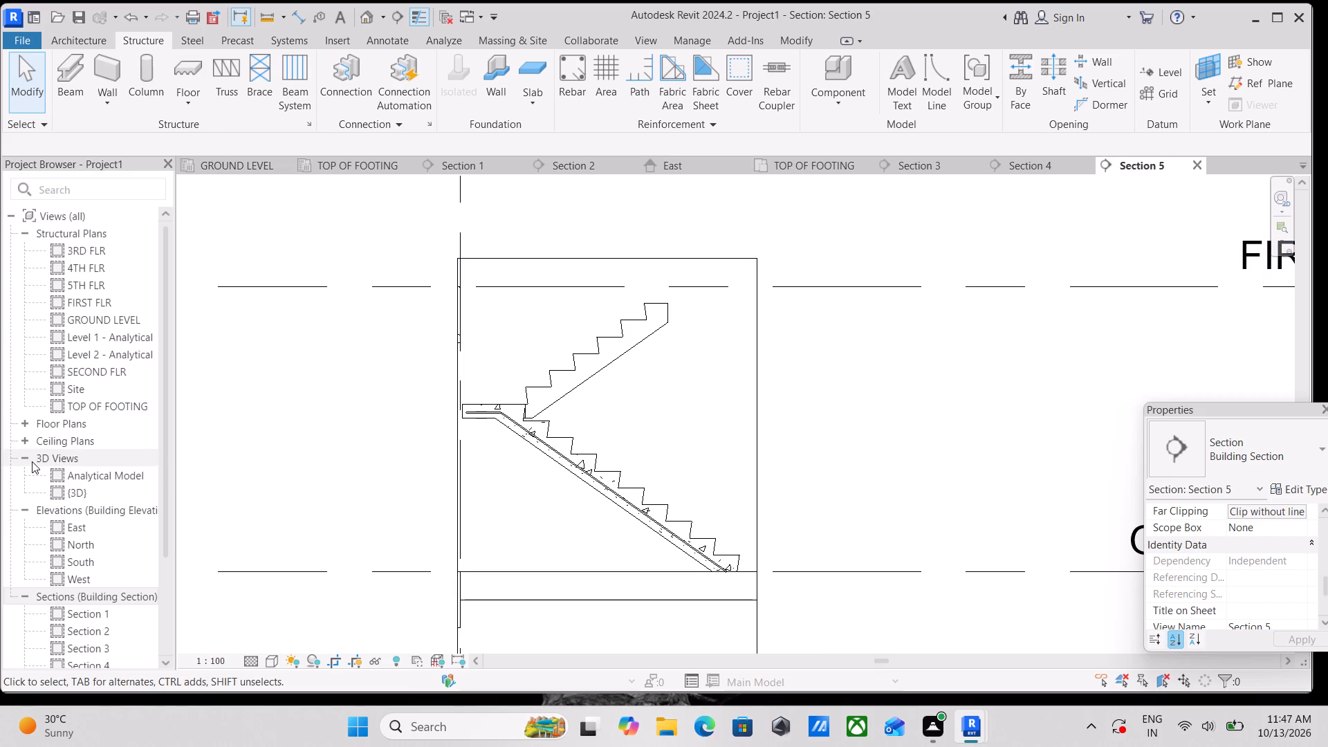
# Inspect the stair's transverse and bent lengthwise 13M bars in the default 3D view, from the landing bends down the lower flight.
pyautogui.doubleClick(69, 495)
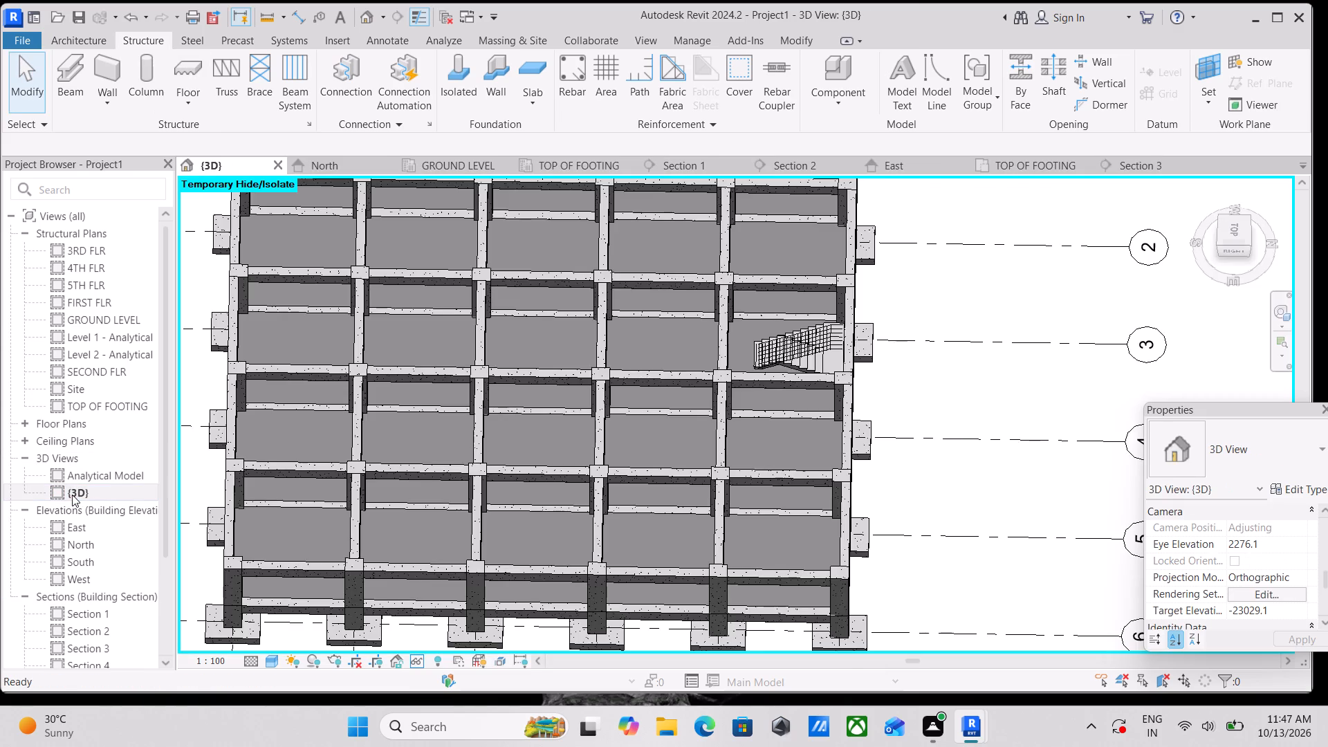
pyautogui.scroll(-4, 257, 448)
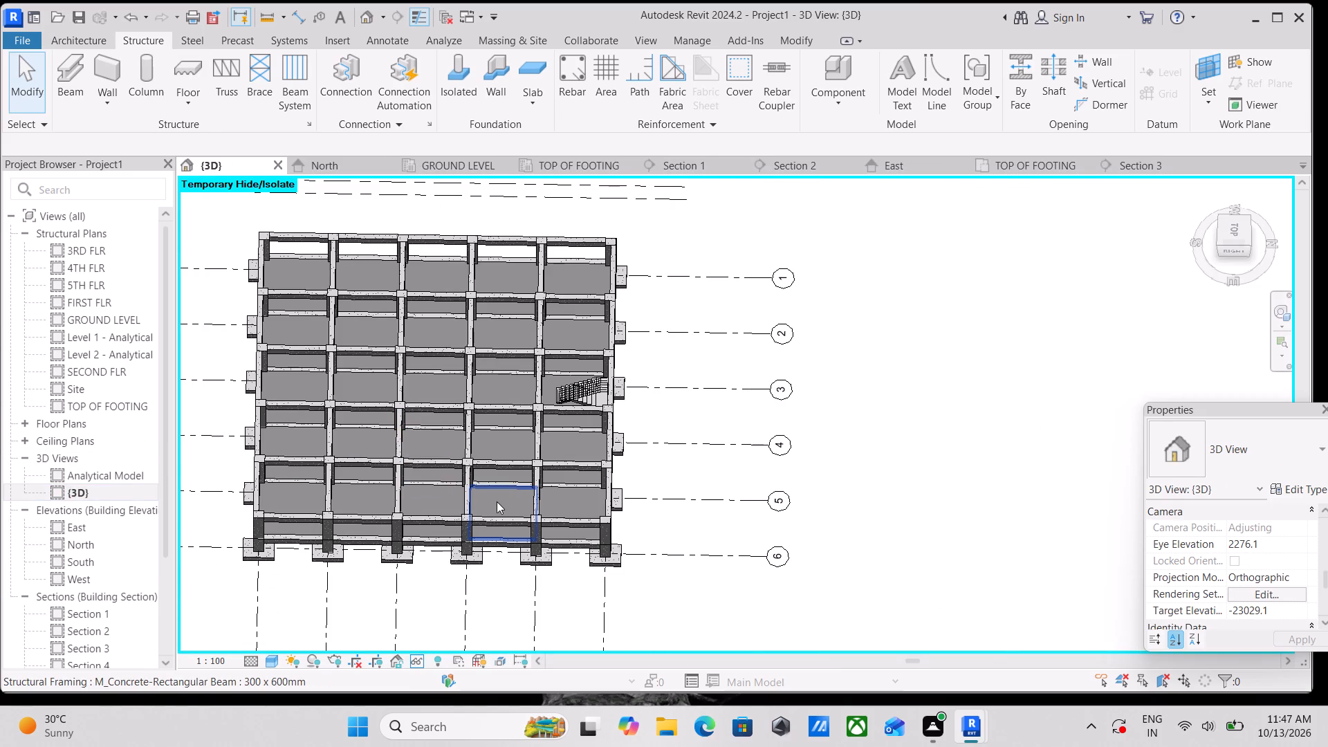
pyautogui.keyDown('shift'); pyautogui.moveTo(511, 490); pyautogui.dragTo(615, 377, button='middle'); pyautogui.keyUp('shift')
pyautogui.scroll(6, 540, 267)
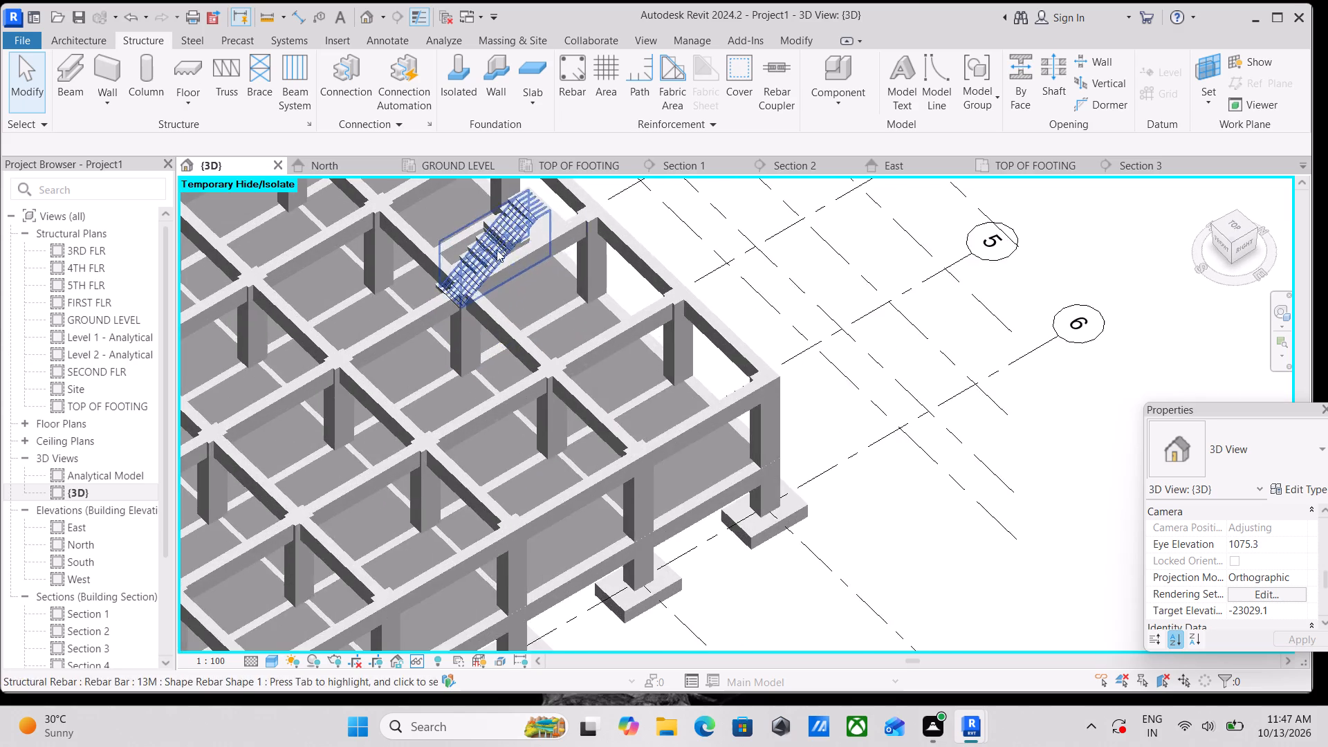
pyautogui.scroll(1, 529, 329)
pyautogui.moveTo(529, 329); pyautogui.dragTo(775, 482, button='middle')
pyautogui.scroll(3, 674, 462)
pyautogui.keyDown('shift'); pyautogui.moveTo(768, 564); pyautogui.dragTo(819, 367, button='middle'); pyautogui.keyUp('shift')
pyautogui.moveTo(667, 558); pyautogui.dragTo(693, 598, button='middle')
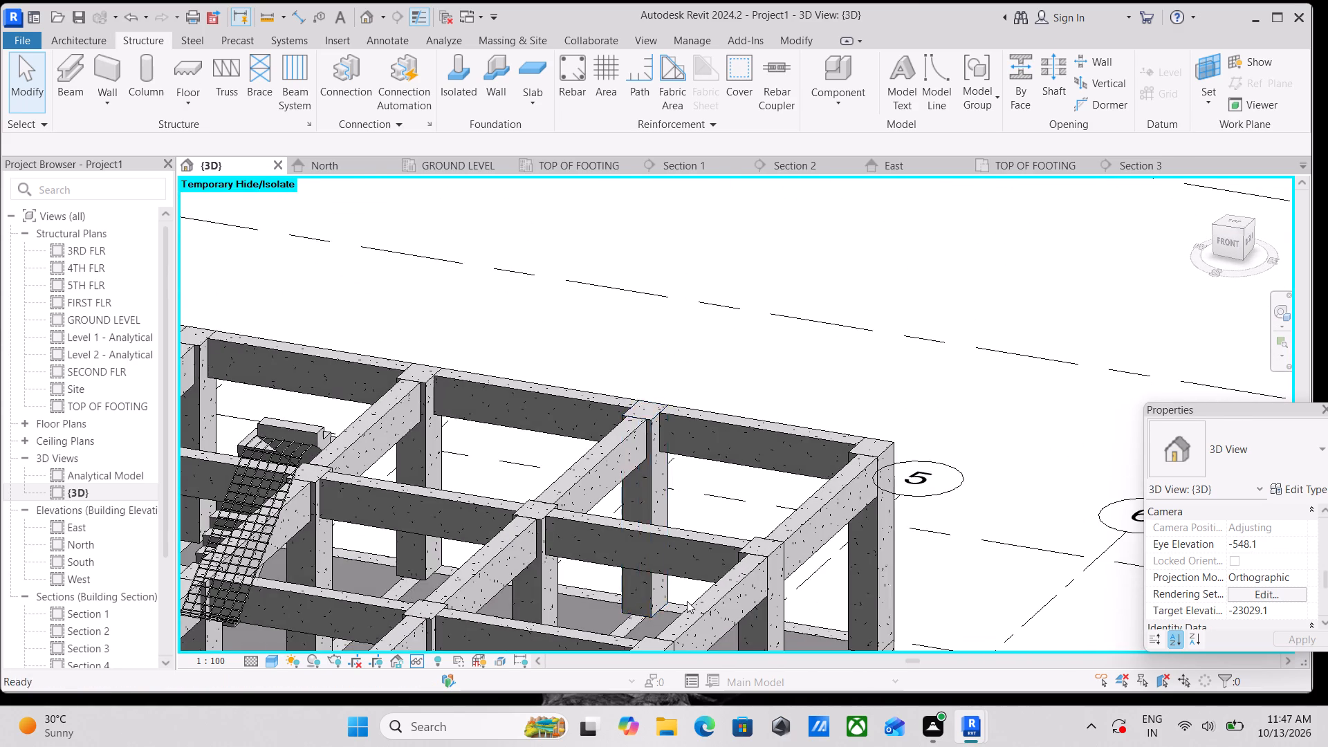
pyautogui.moveTo(629, 608); pyautogui.dragTo(816, 576, button='middle')
pyautogui.moveTo(530, 557); pyautogui.dragTo(587, 569, button='middle')
pyautogui.scroll(-2, 423, 544)
pyautogui.moveTo(427, 543); pyautogui.dragTo(754, 534, button='middle')
pyautogui.keyDown('shift'); pyautogui.moveTo(315, 484); pyautogui.dragTo(394, 515, button='middle'); pyautogui.keyUp('shift')
pyautogui.scroll(-1, 329, 479)
pyautogui.moveTo(329, 479); pyautogui.dragTo(340, 481, button='middle')
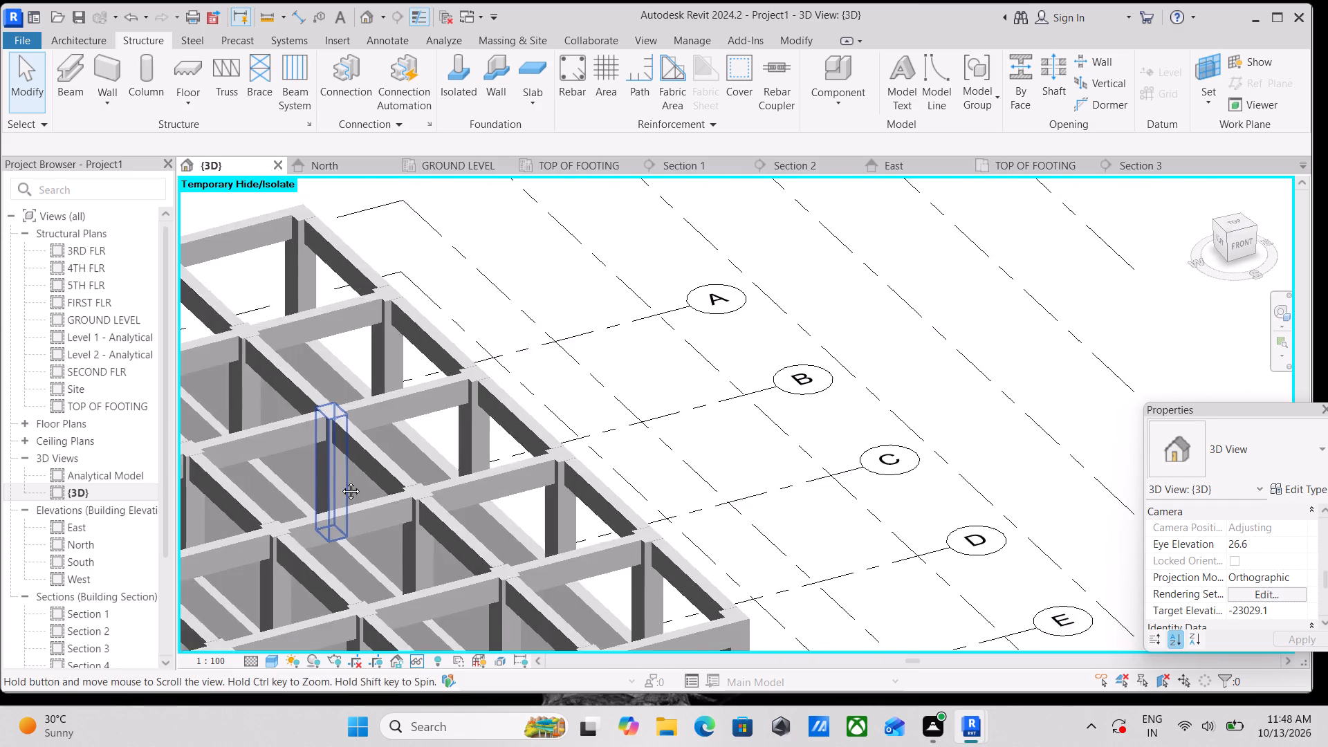
pyautogui.moveTo(340, 481); pyautogui.dragTo(646, 481, button='middle')
pyautogui.scroll(2, 191, 443)
pyautogui.moveTo(218, 447); pyautogui.dragTo(391, 557, button='middle')
pyautogui.scroll(1, 391, 557)
pyautogui.scroll(2, 486, 499)
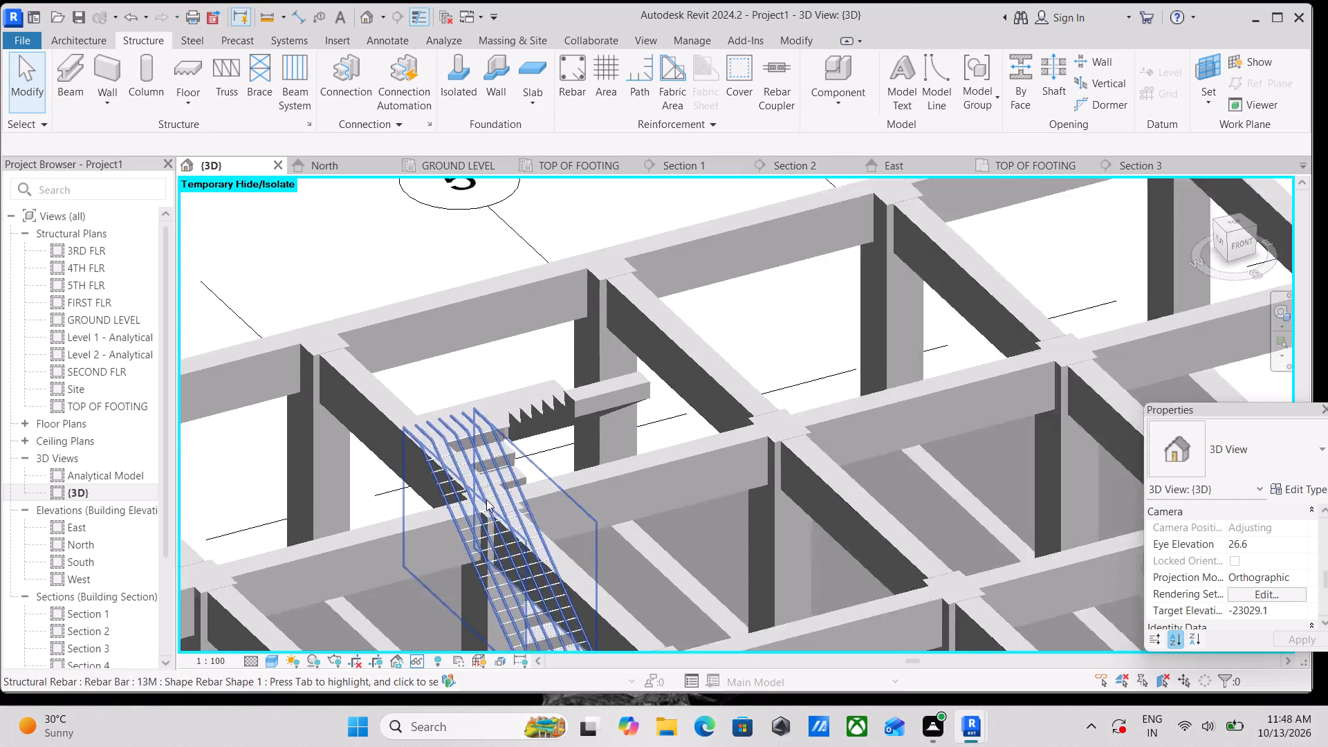
pyautogui.scroll(1, 486, 499)
pyautogui.scroll(3, 425, 448)
pyautogui.scroll(-1, 581, 420)
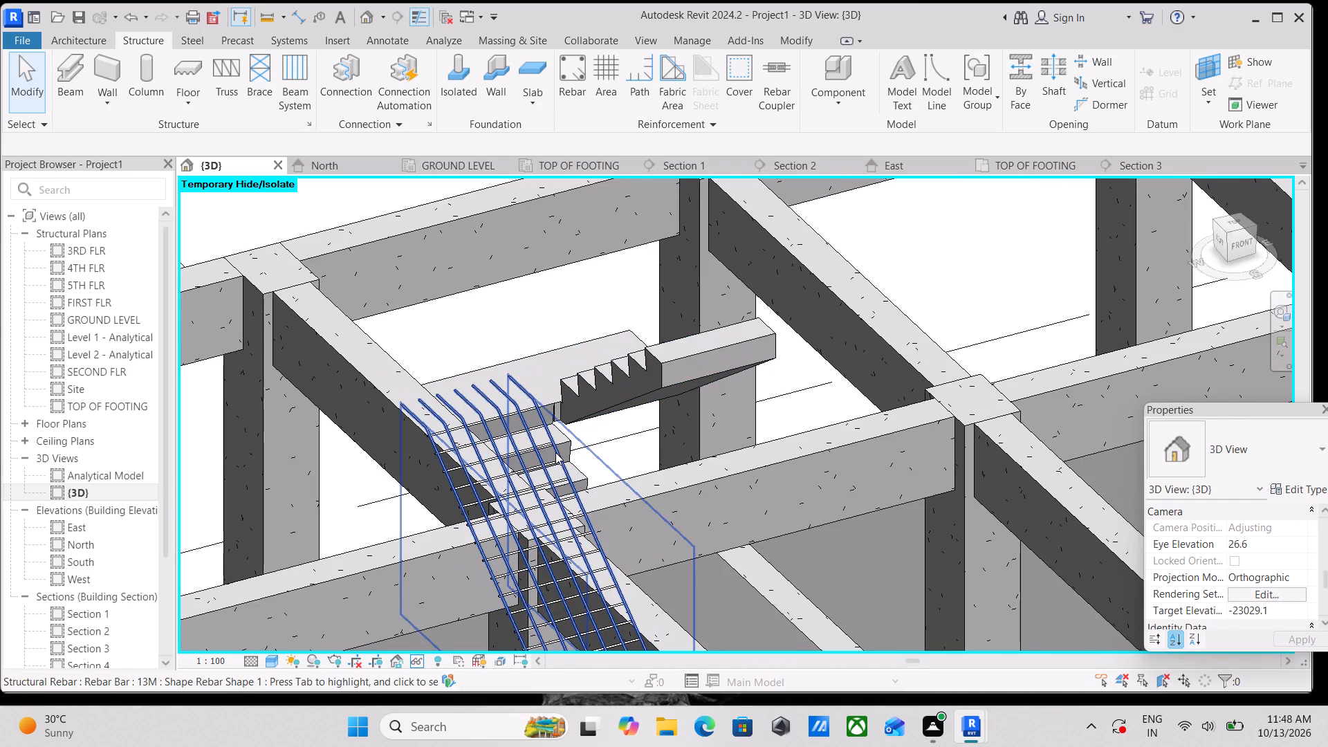
pyautogui.moveTo(555, 452); pyautogui.dragTo(574, 387, button='middle')
pyautogui.scroll(7, 525, 410)
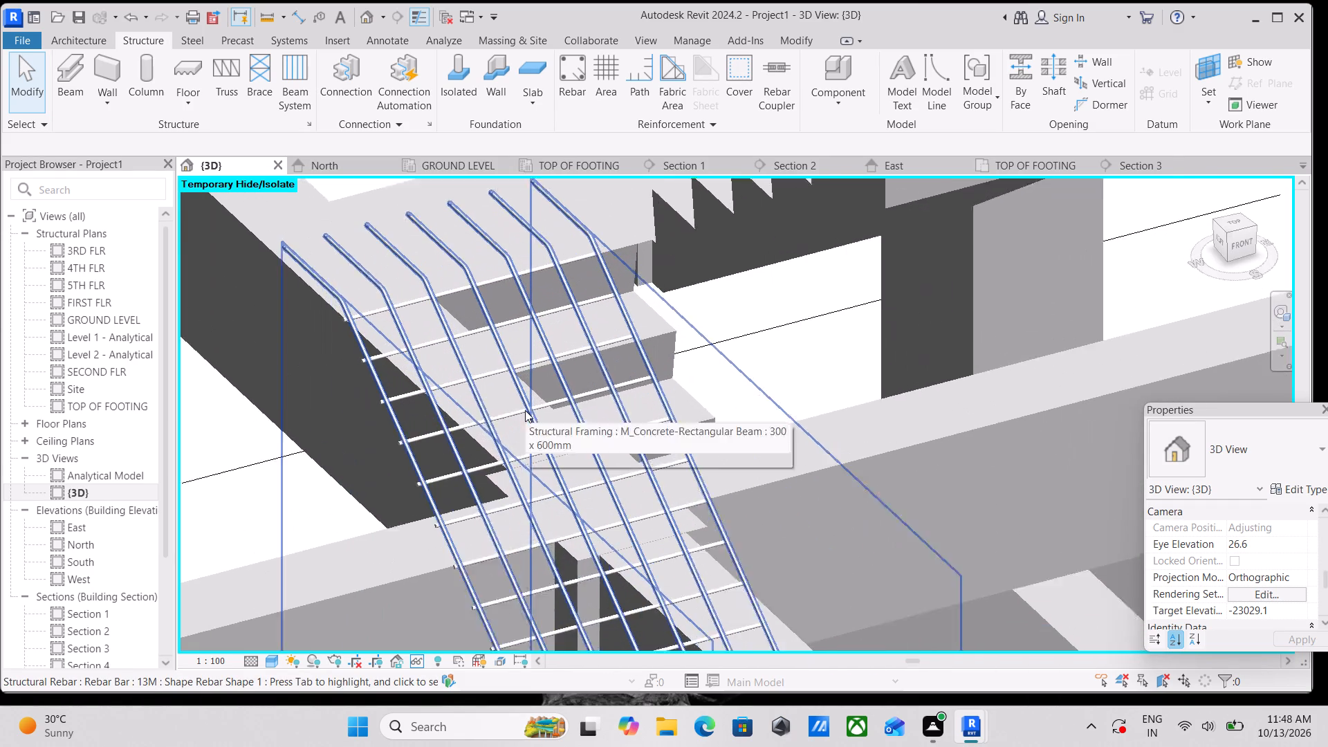
pyautogui.scroll(-9, 525, 410)
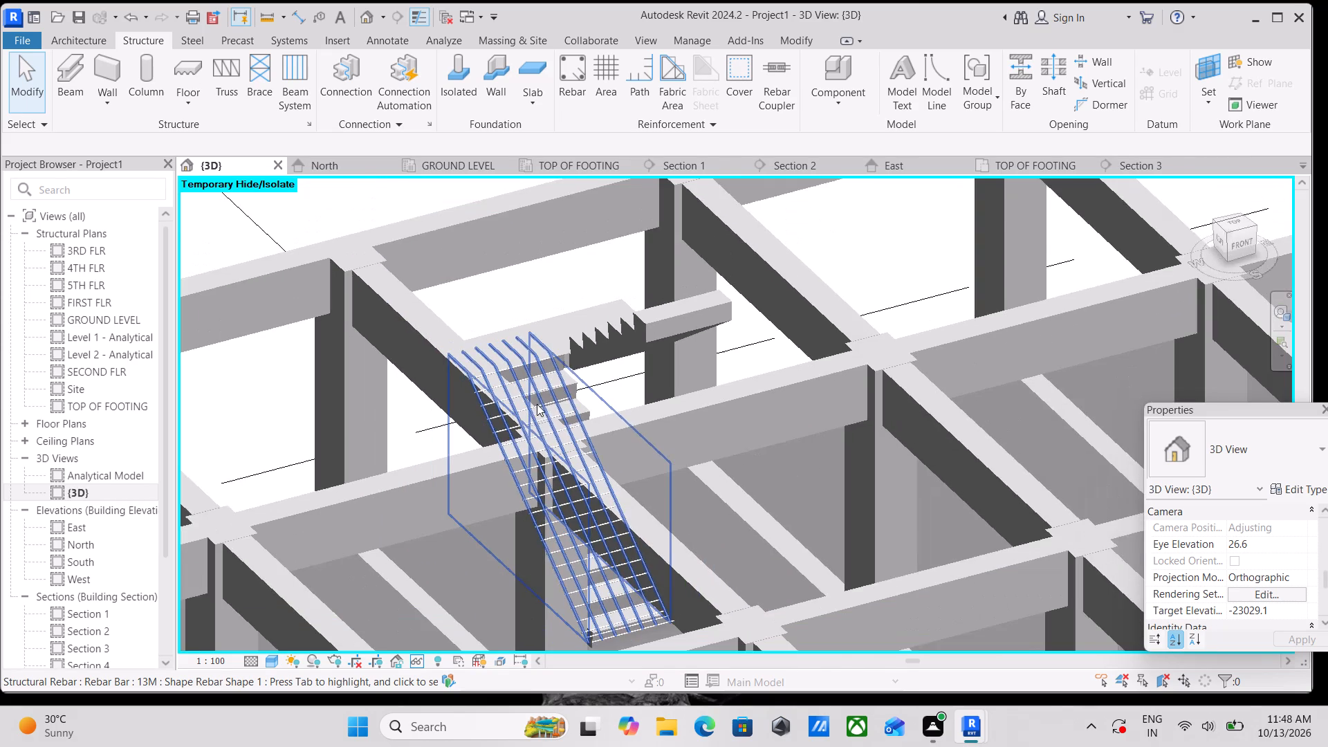
pyautogui.moveTo(537, 404); pyautogui.dragTo(515, 373, button='middle')
pyautogui.scroll(-5, 515, 373)
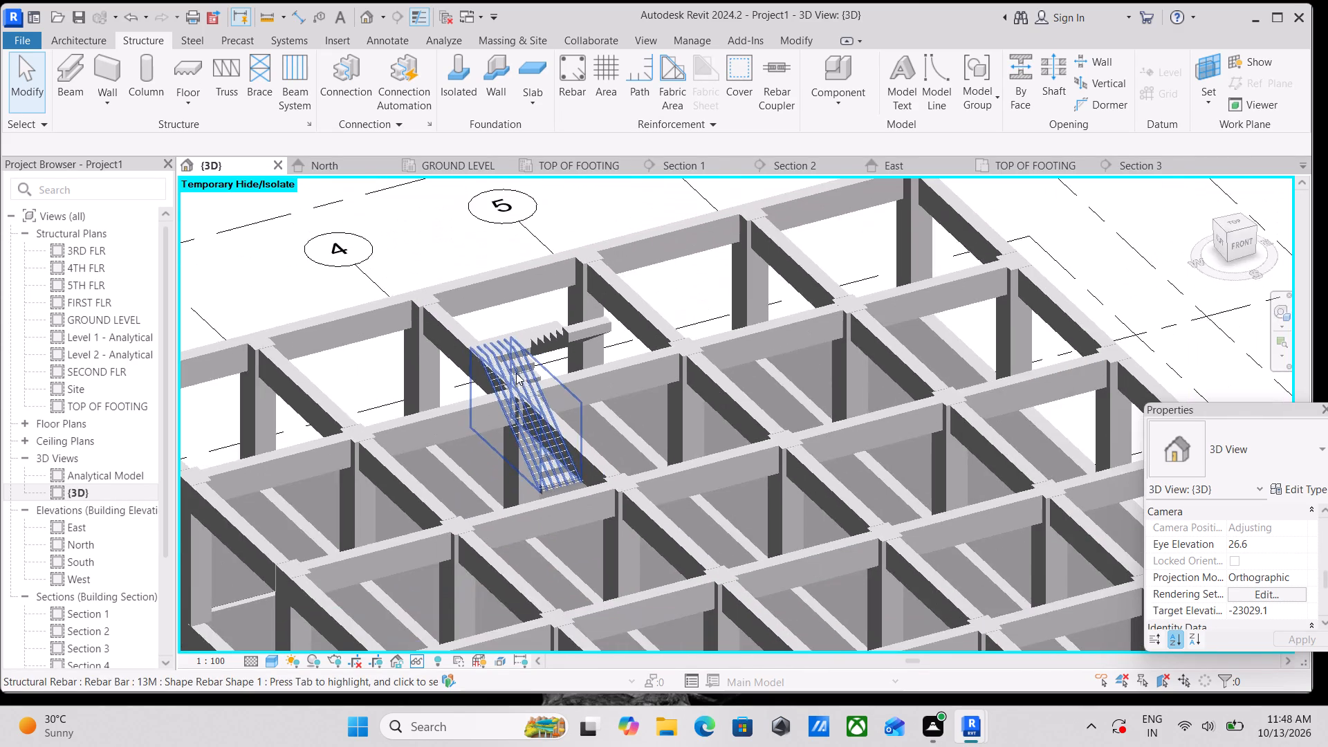
pyautogui.scroll(3, 499, 407)
pyautogui.scroll(8, 489, 322)
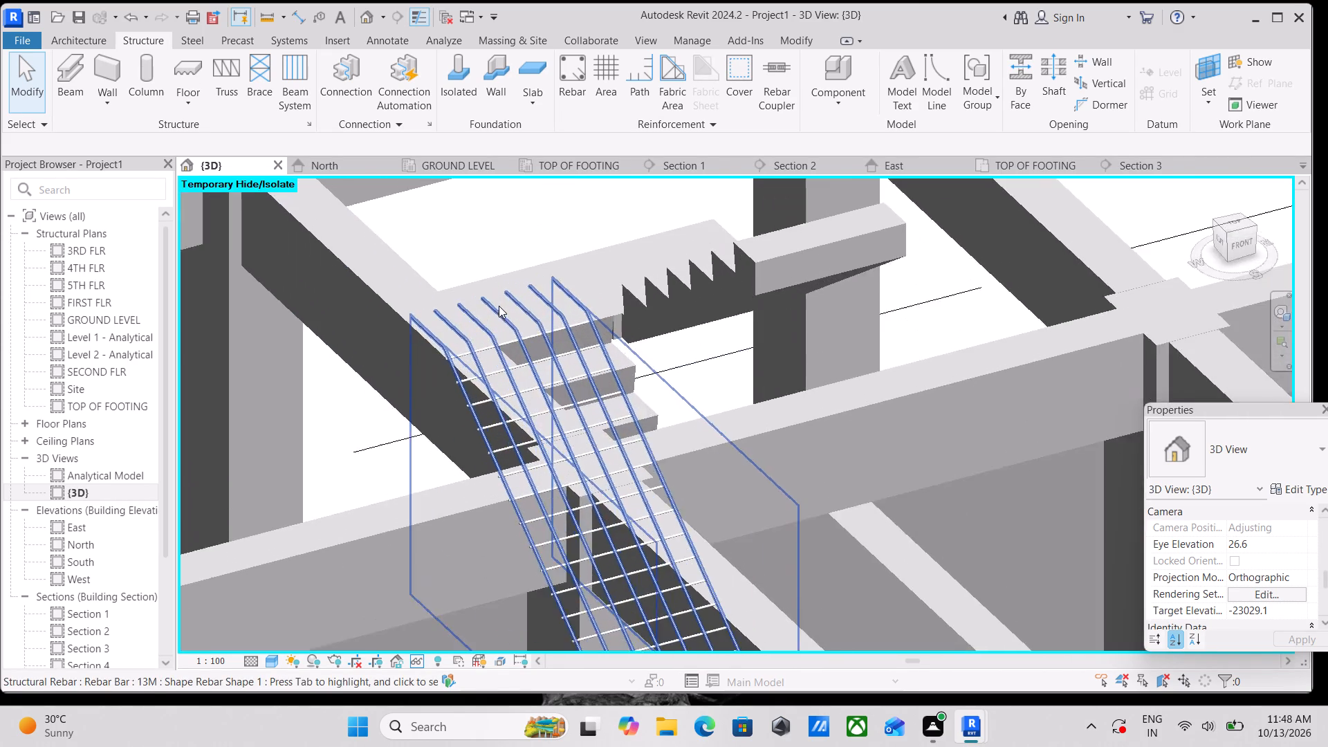
pyautogui.scroll(8, 499, 306)
pyautogui.scroll(-6, 500, 302)
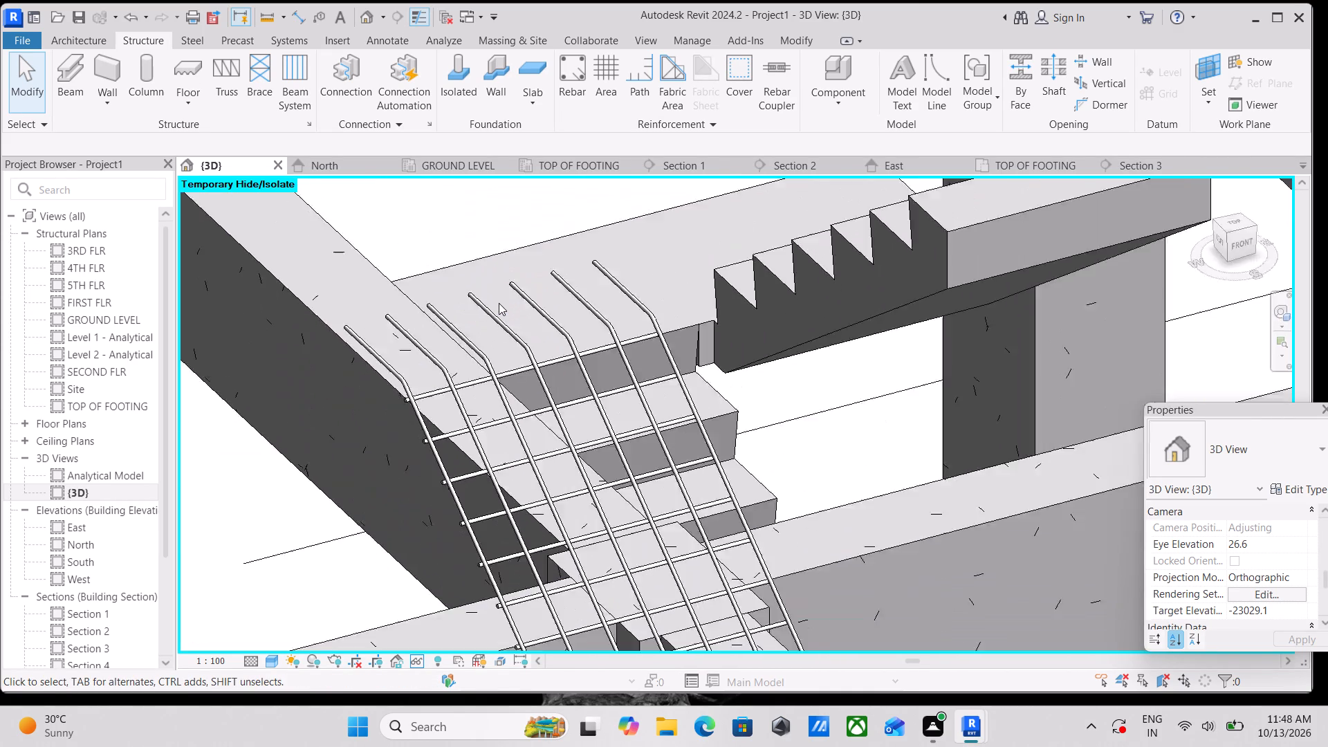
pyautogui.scroll(-2, 499, 303)
pyautogui.scroll(2, 497, 306)
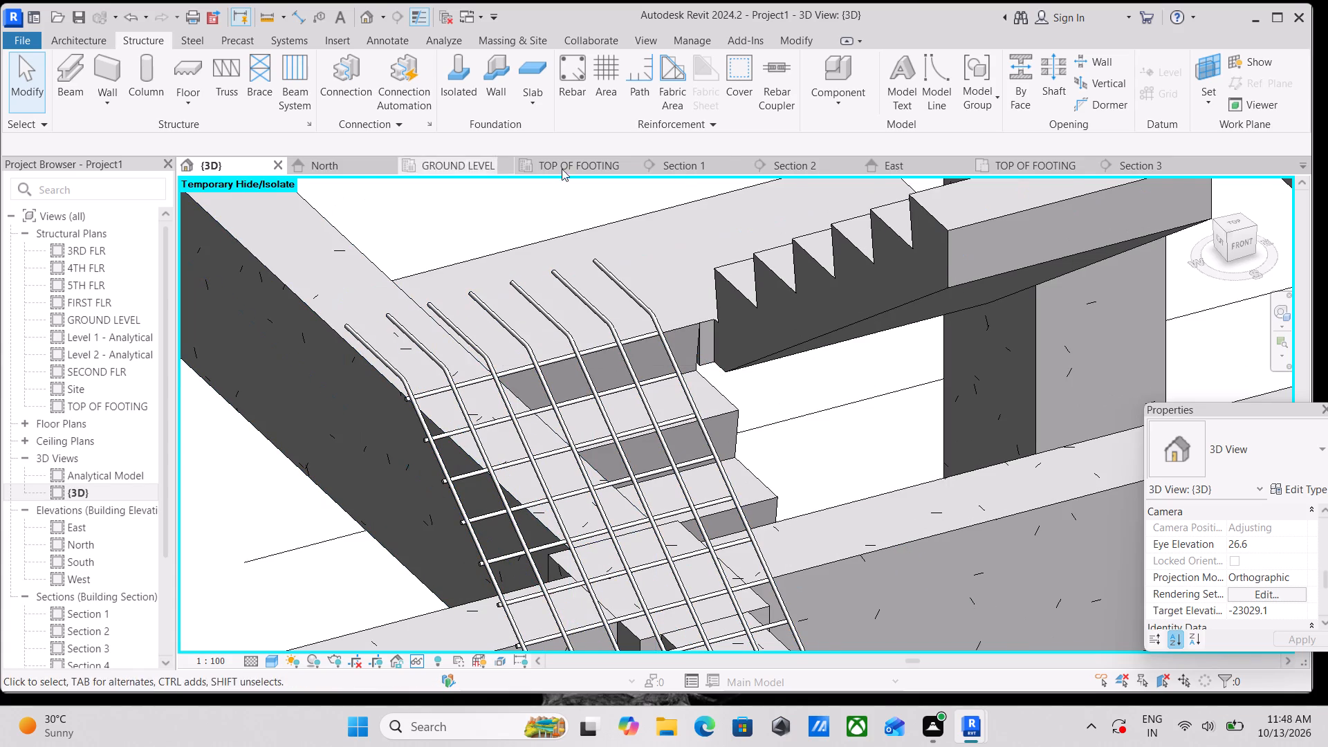
# Look through the open Section 3, Section 2 and Section 1 views, and close Section 1 and Section 2.
pyautogui.click(1148, 172)
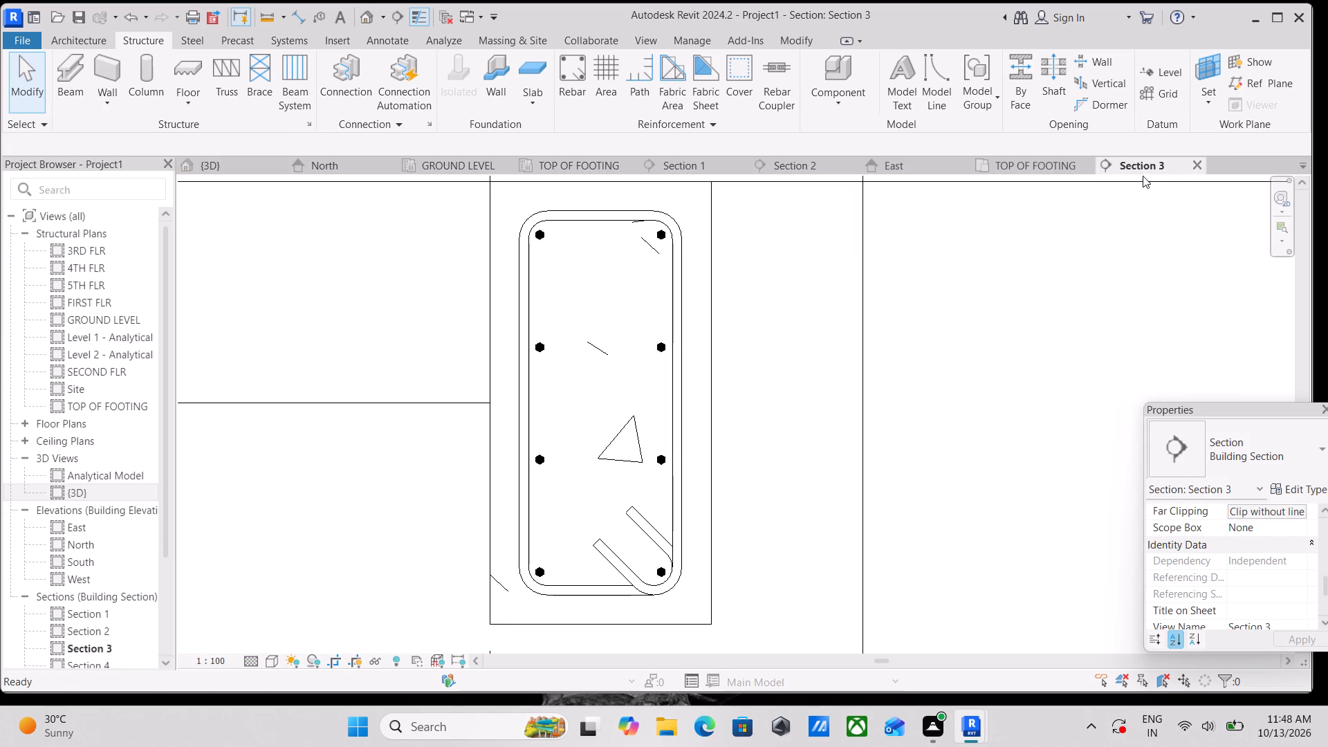
pyautogui.click(824, 167)
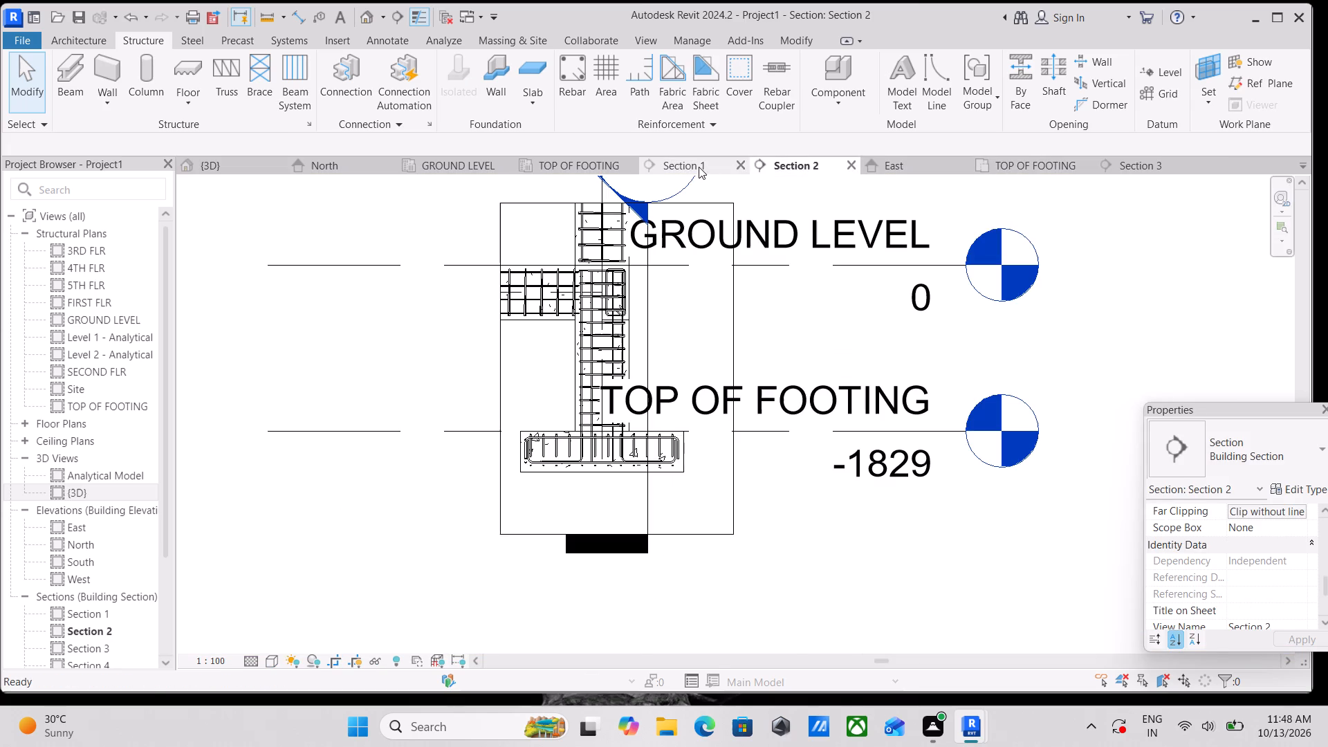
pyautogui.click(699, 167)
pyautogui.scroll(-3, 617, 232)
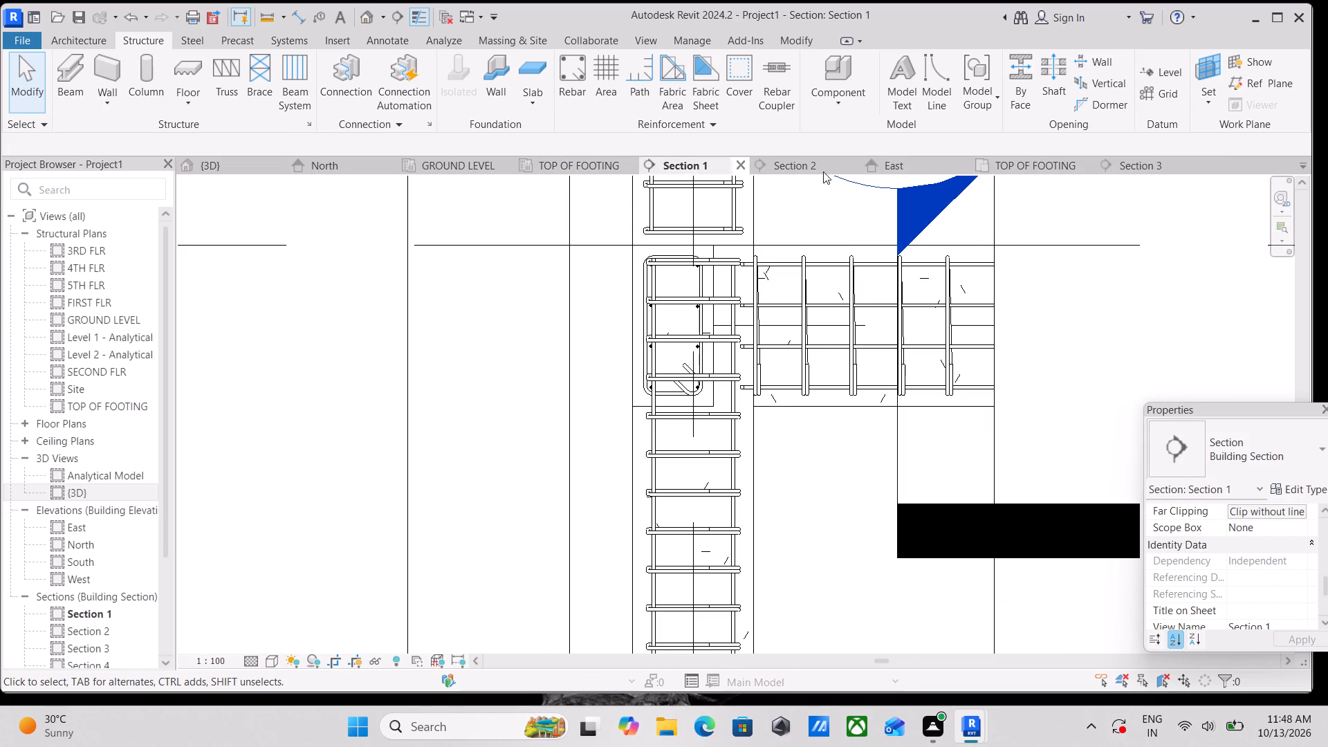
pyautogui.click(742, 158)
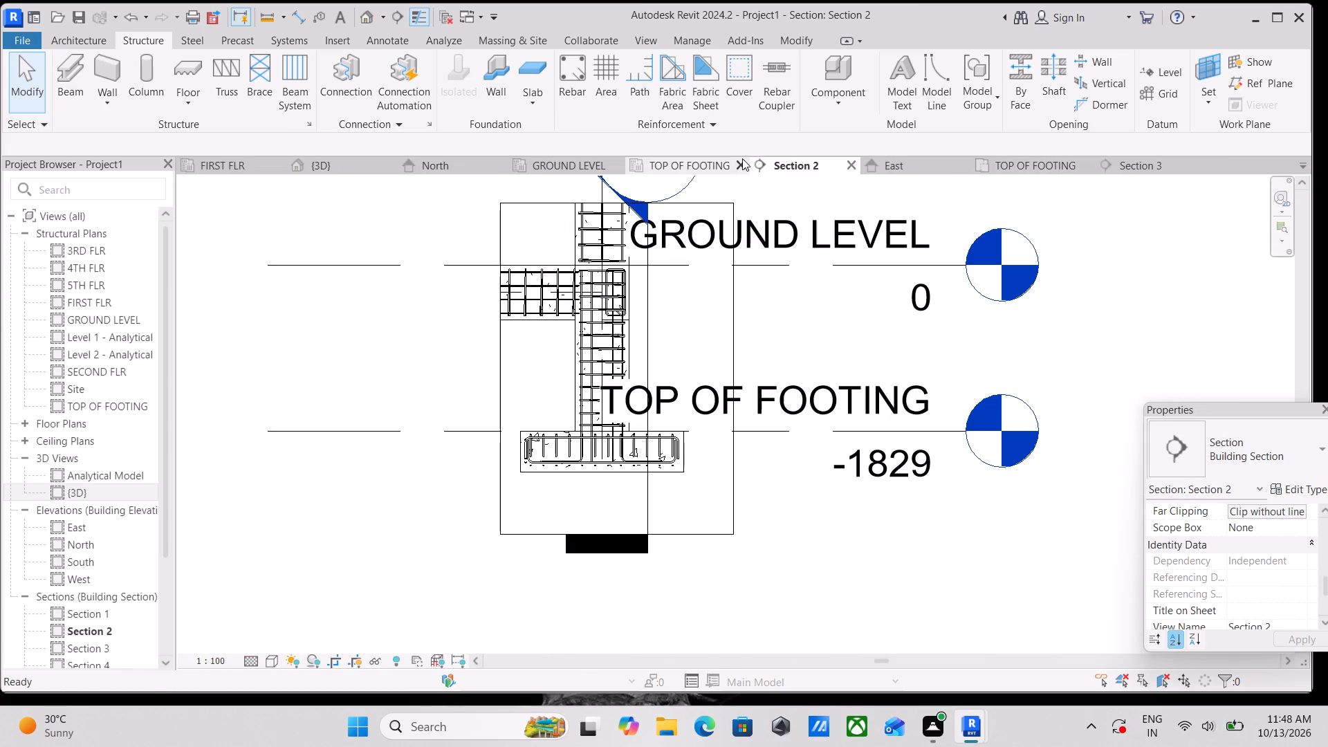
pyautogui.click(840, 166)
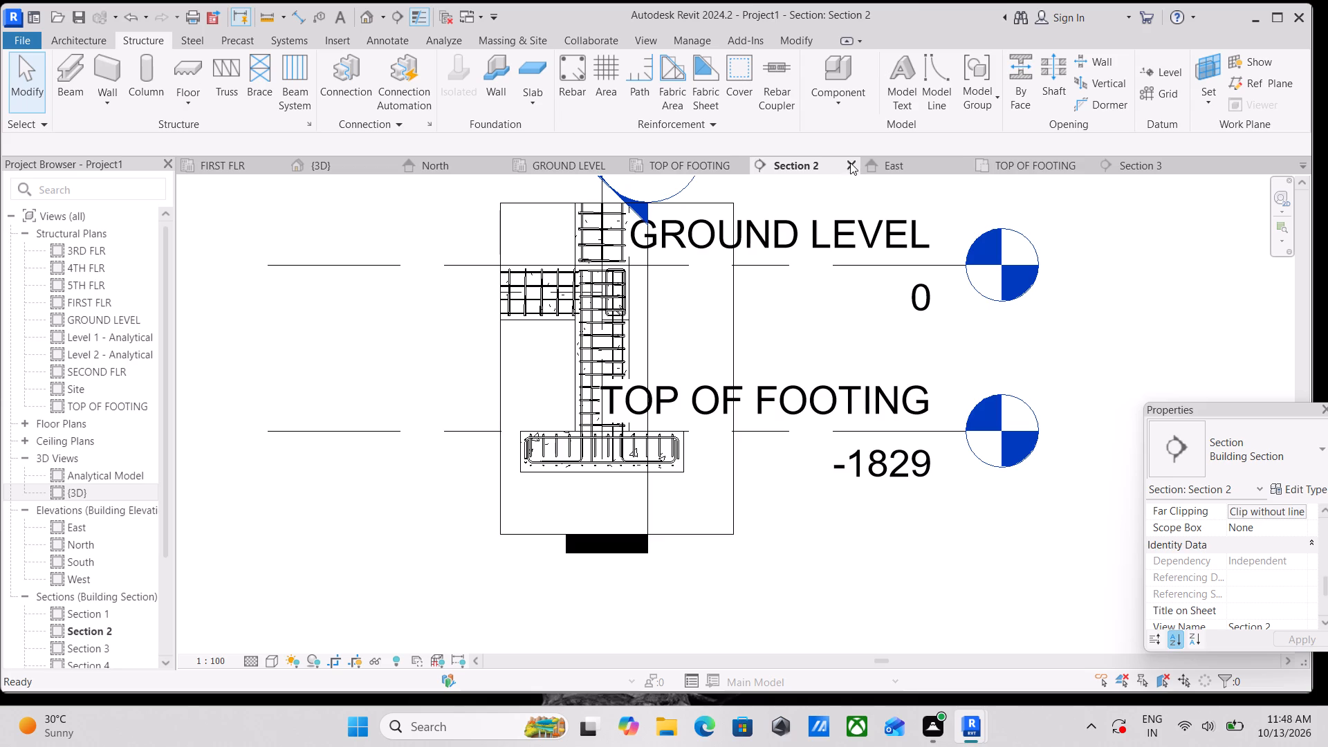
pyautogui.click(851, 162)
# Check the Section 4 column view, and close the Section 4, Section 3 and second TOP OF FOOTING views.
pyautogui.click(1156, 167)
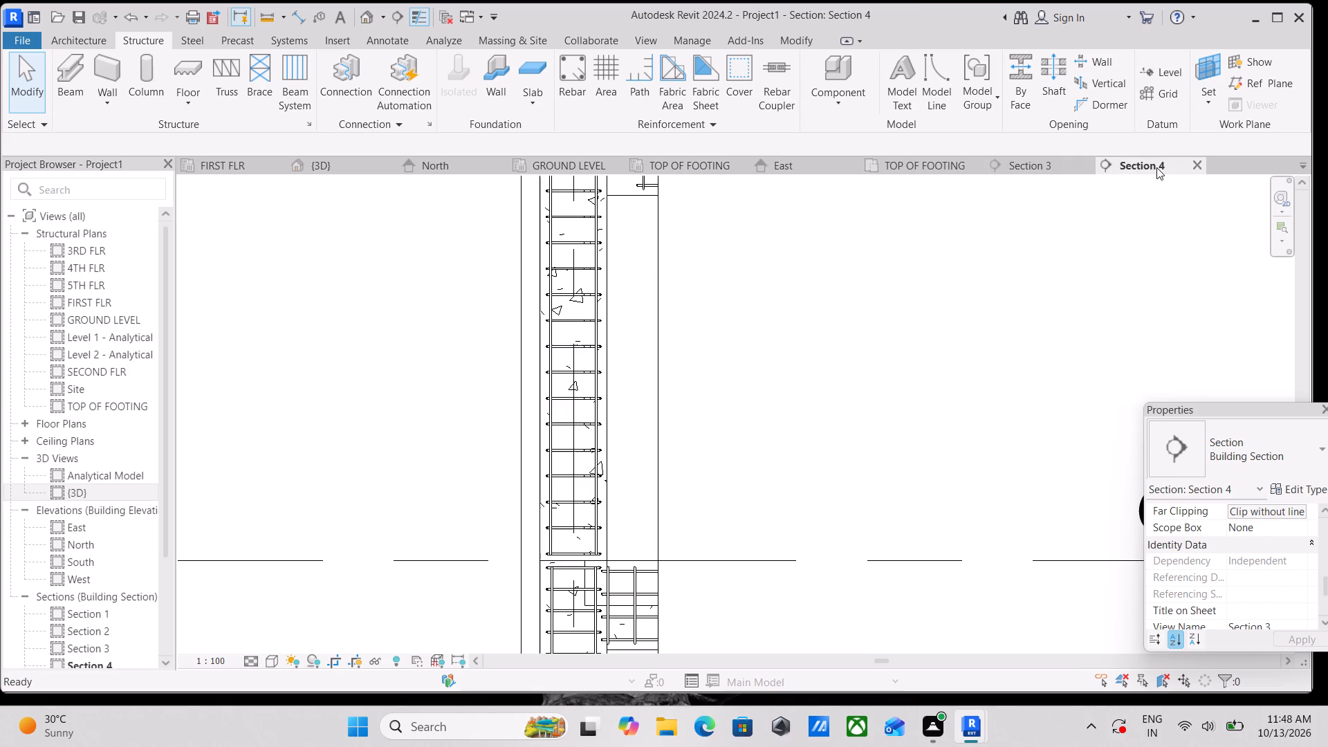
pyautogui.scroll(-2, 703, 394)
pyautogui.moveTo(710, 414); pyautogui.dragTo(706, 513, button='middle')
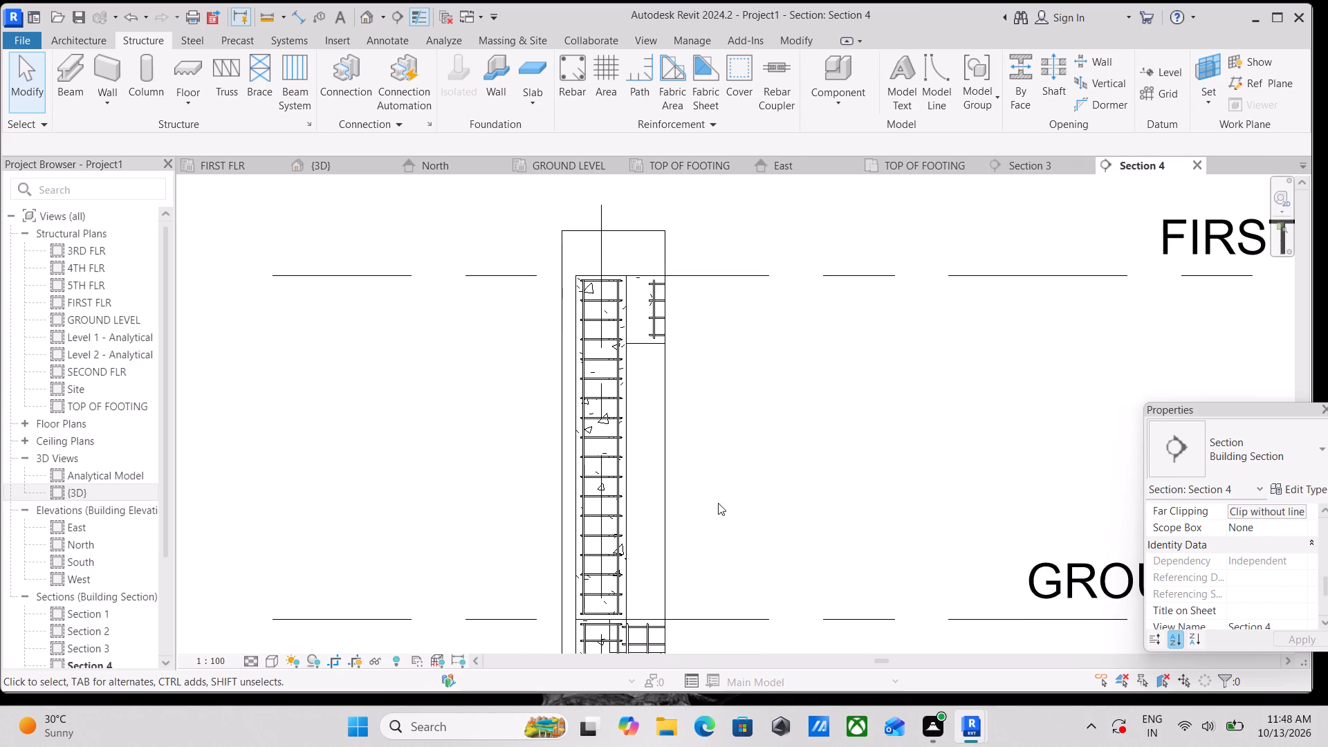
pyautogui.scroll(-2, 774, 466)
pyautogui.moveTo(765, 467); pyautogui.dragTo(618, 501, button='middle')
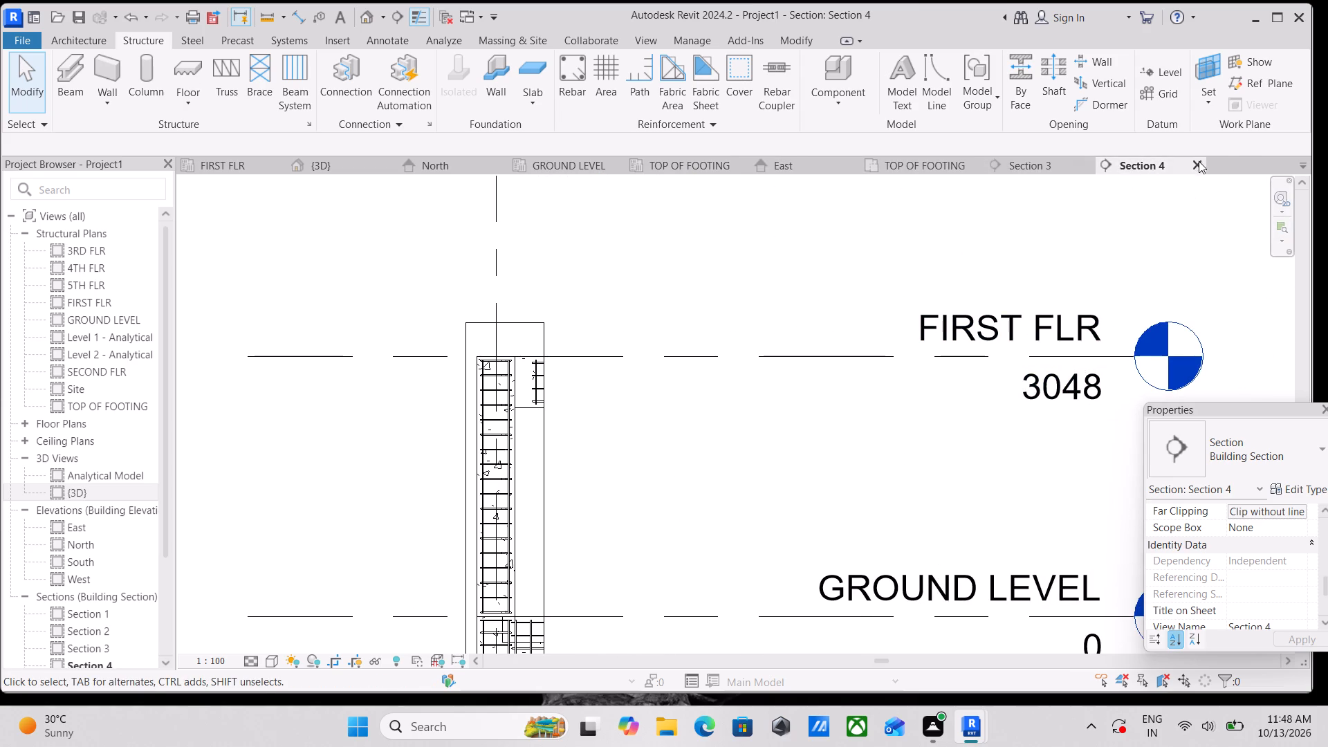
pyautogui.click(1197, 161)
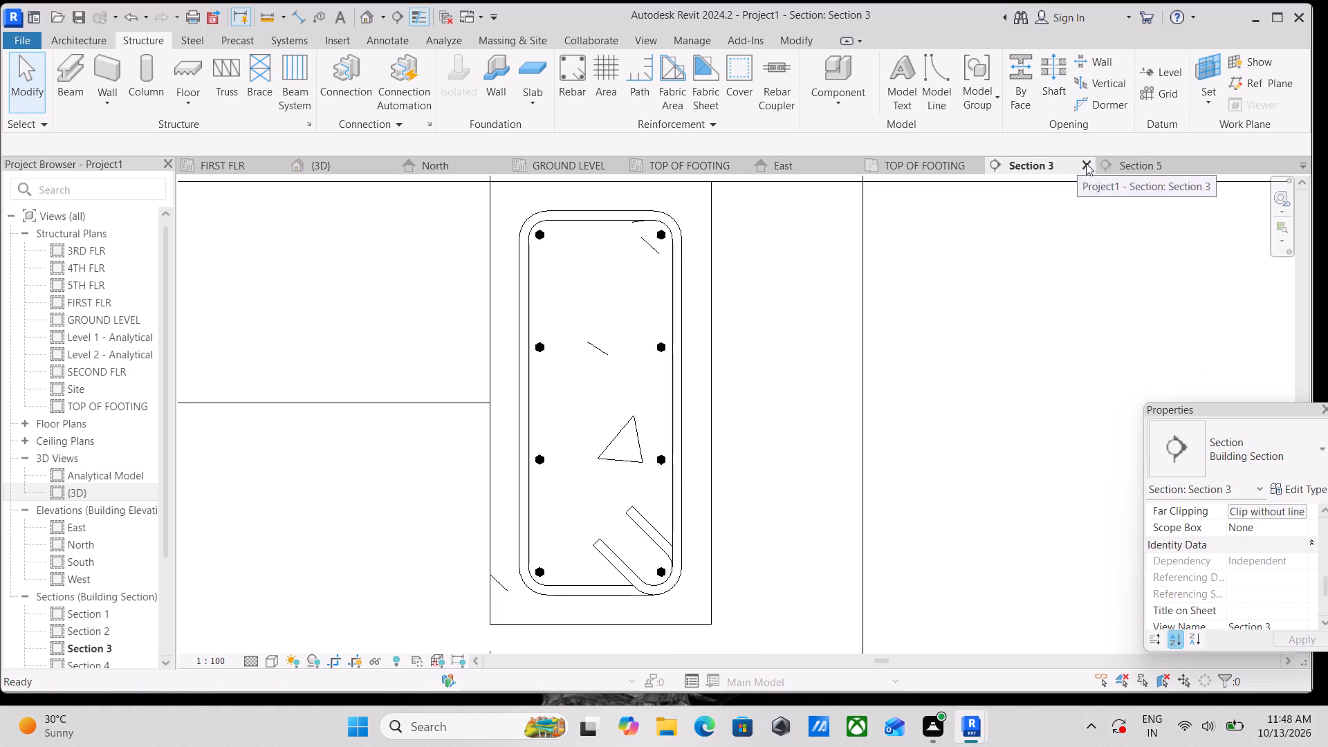
pyautogui.click(1086, 163)
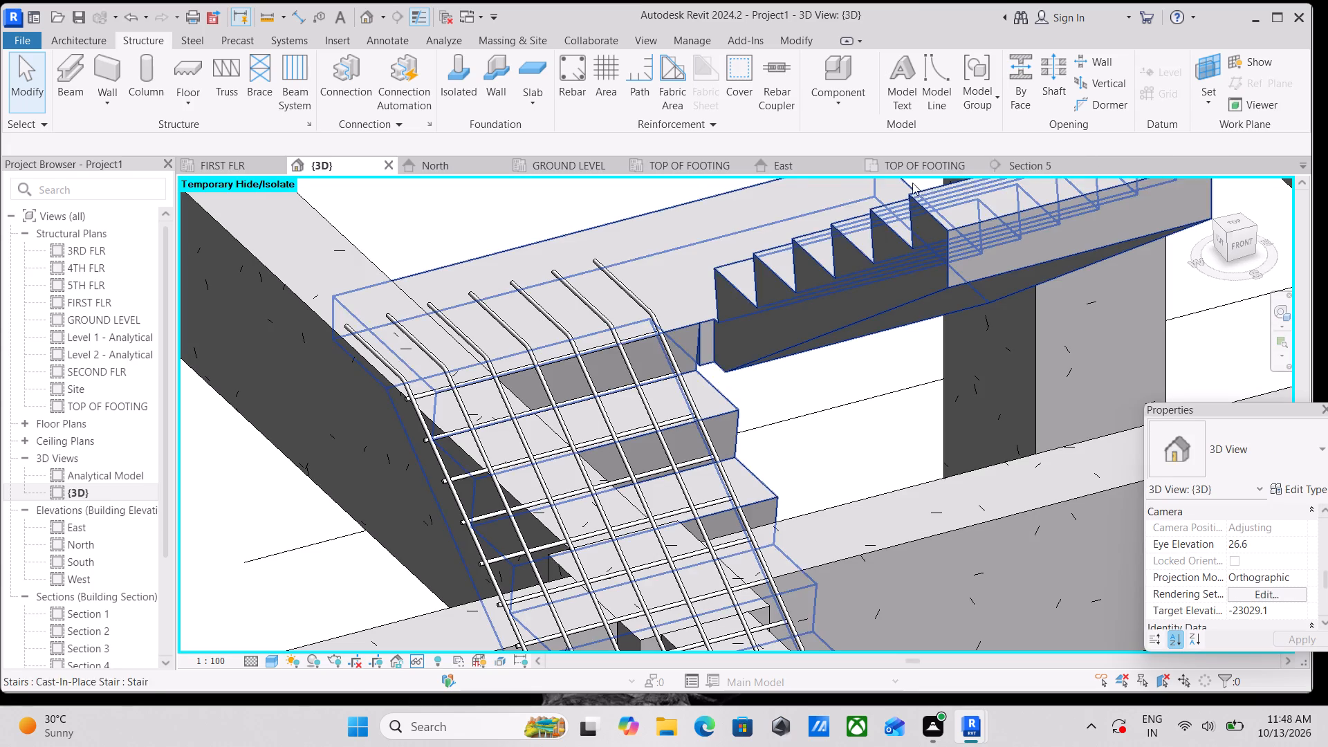
pyautogui.scroll(-1, 793, 181)
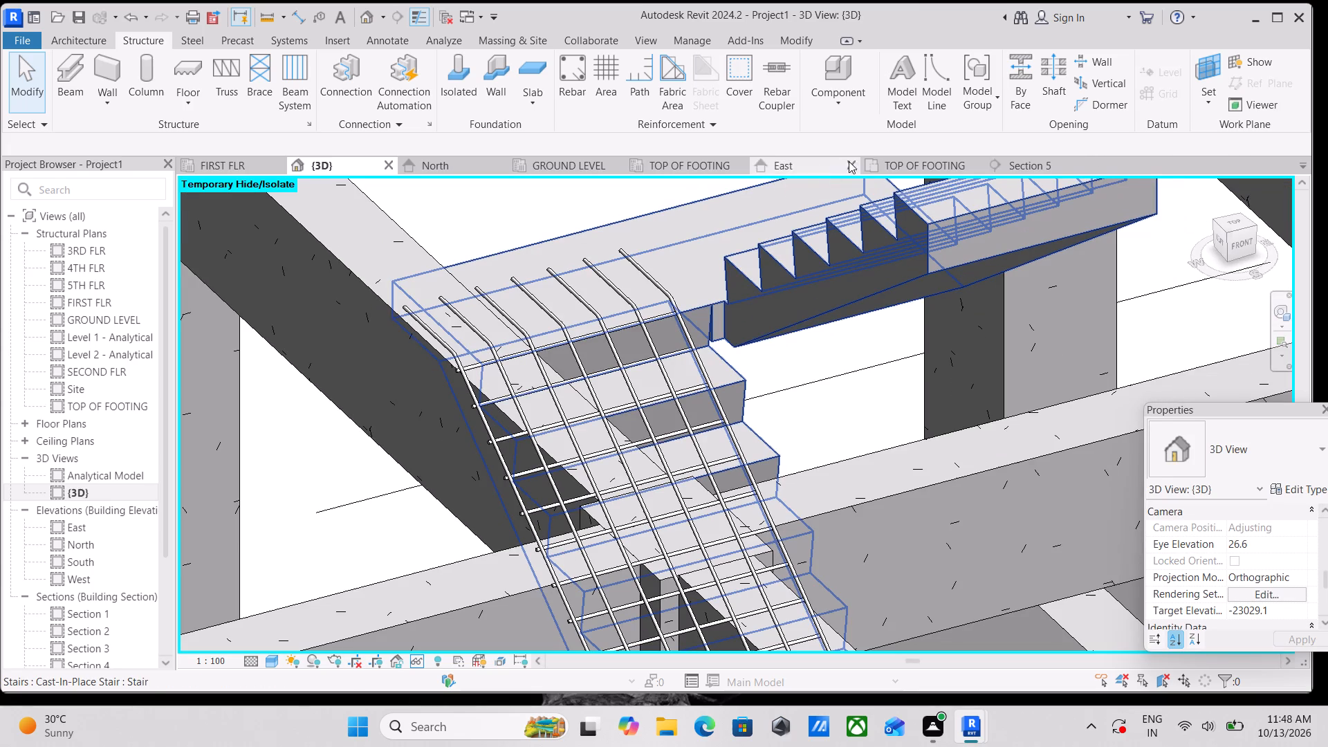
pyautogui.click(979, 165)
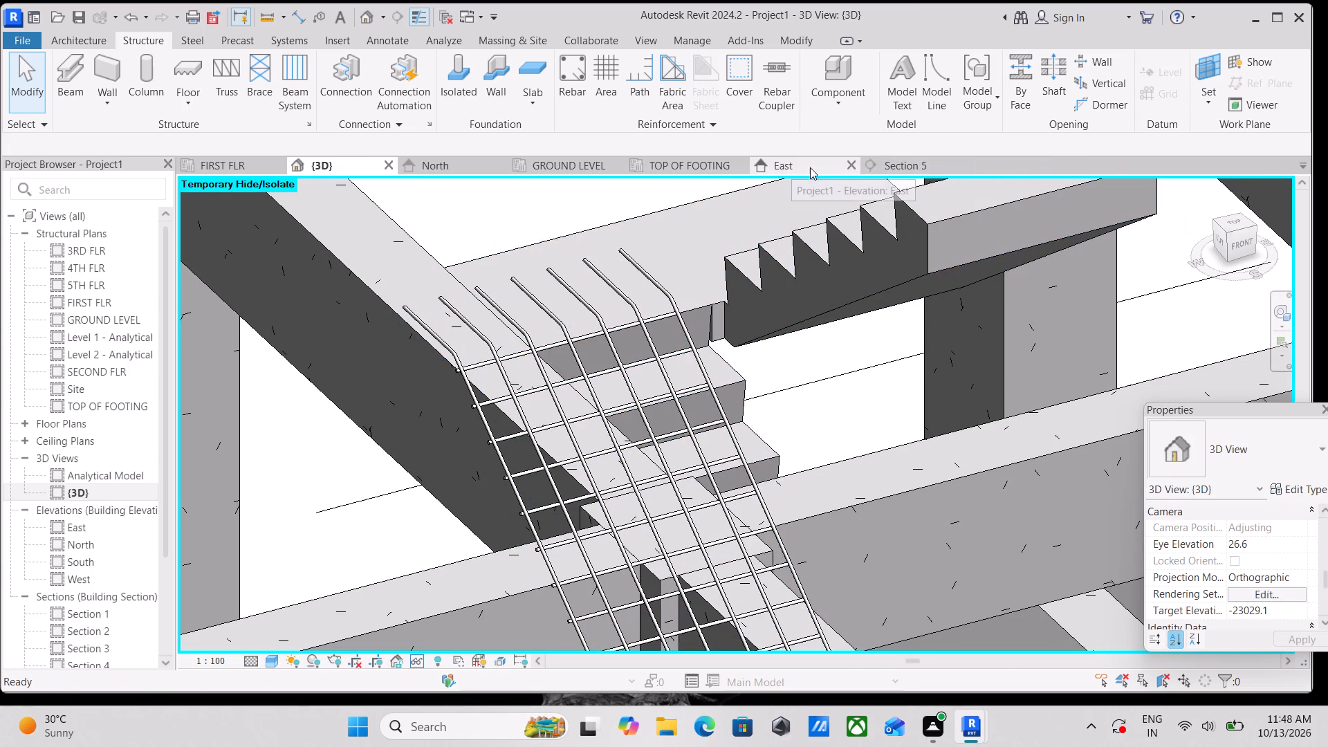
# Close the East elevation and TOP OF FOOTING views.
pyautogui.click(851, 162)
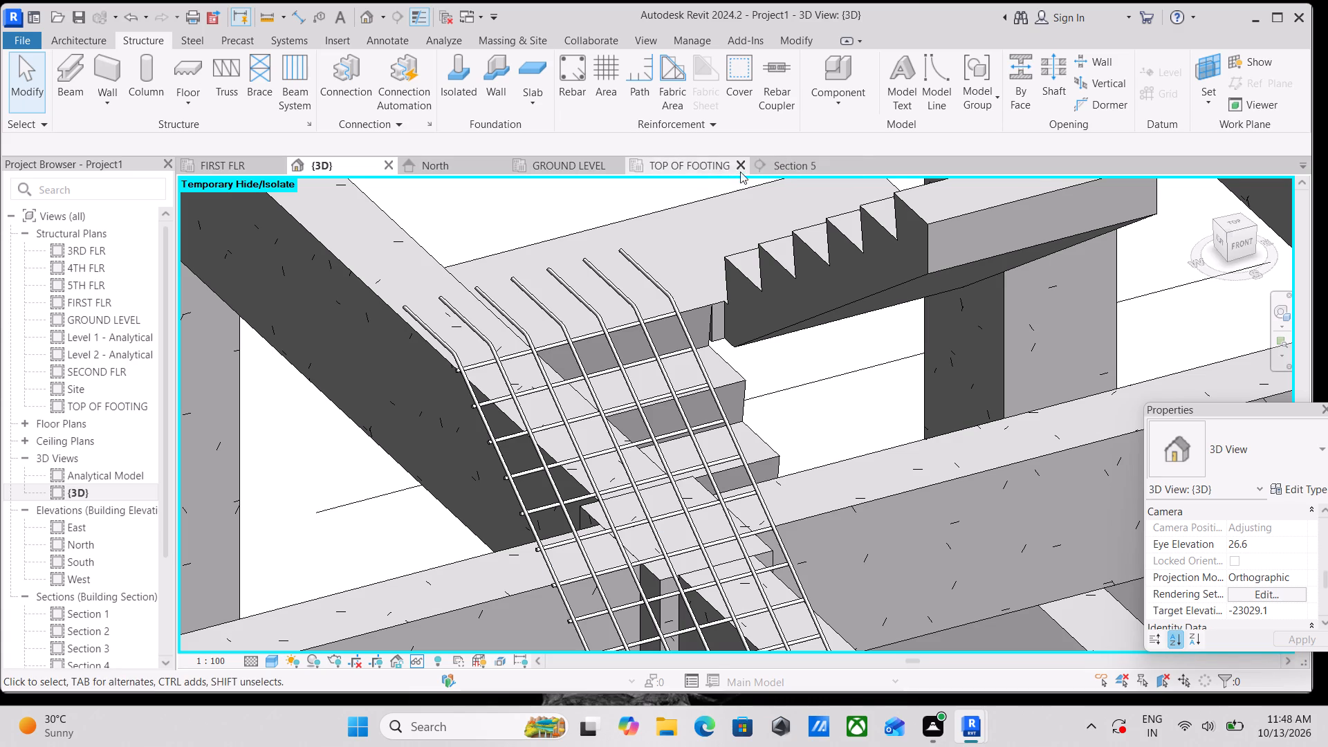
pyautogui.click(736, 164)
# Inspect the stair bars in 3D, and in Section 5 examine the bent lengthwise and transverse sets at the landing and lower flight.
pyautogui.scroll(4, 659, 345)
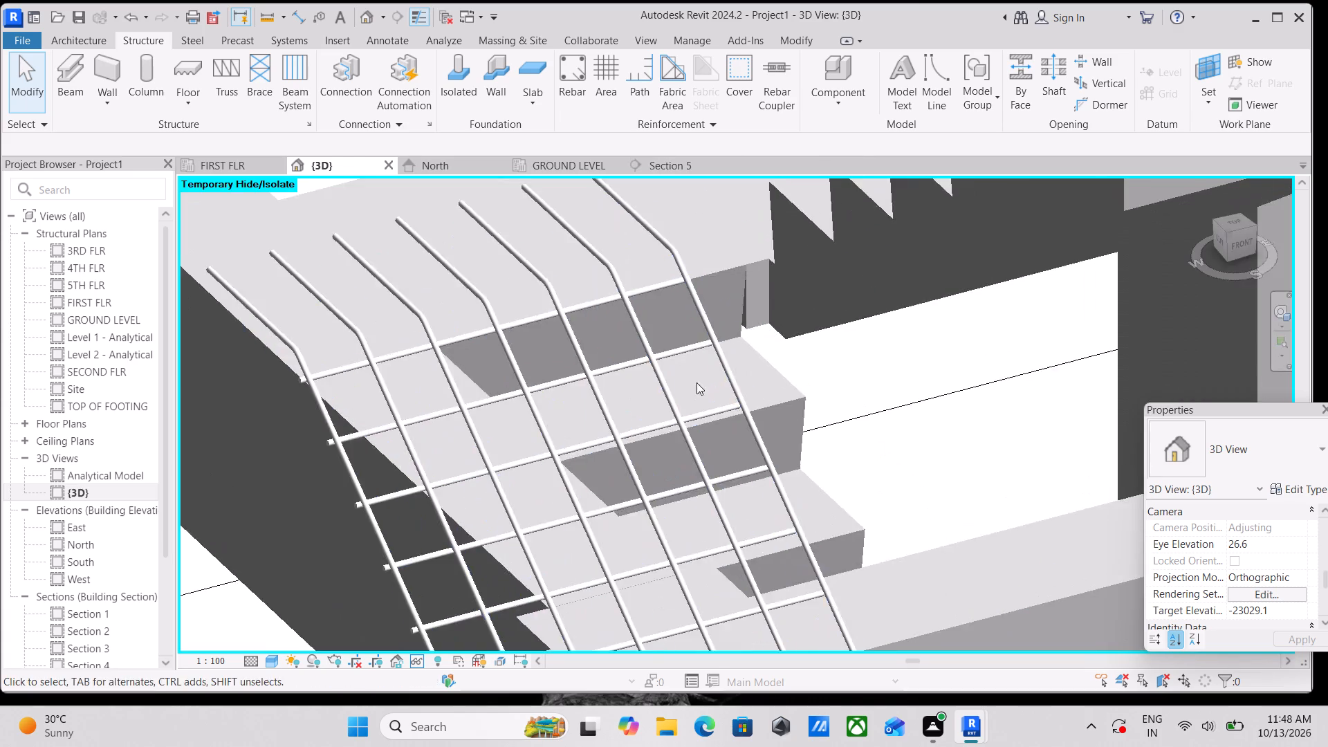
pyautogui.scroll(-5, 730, 376)
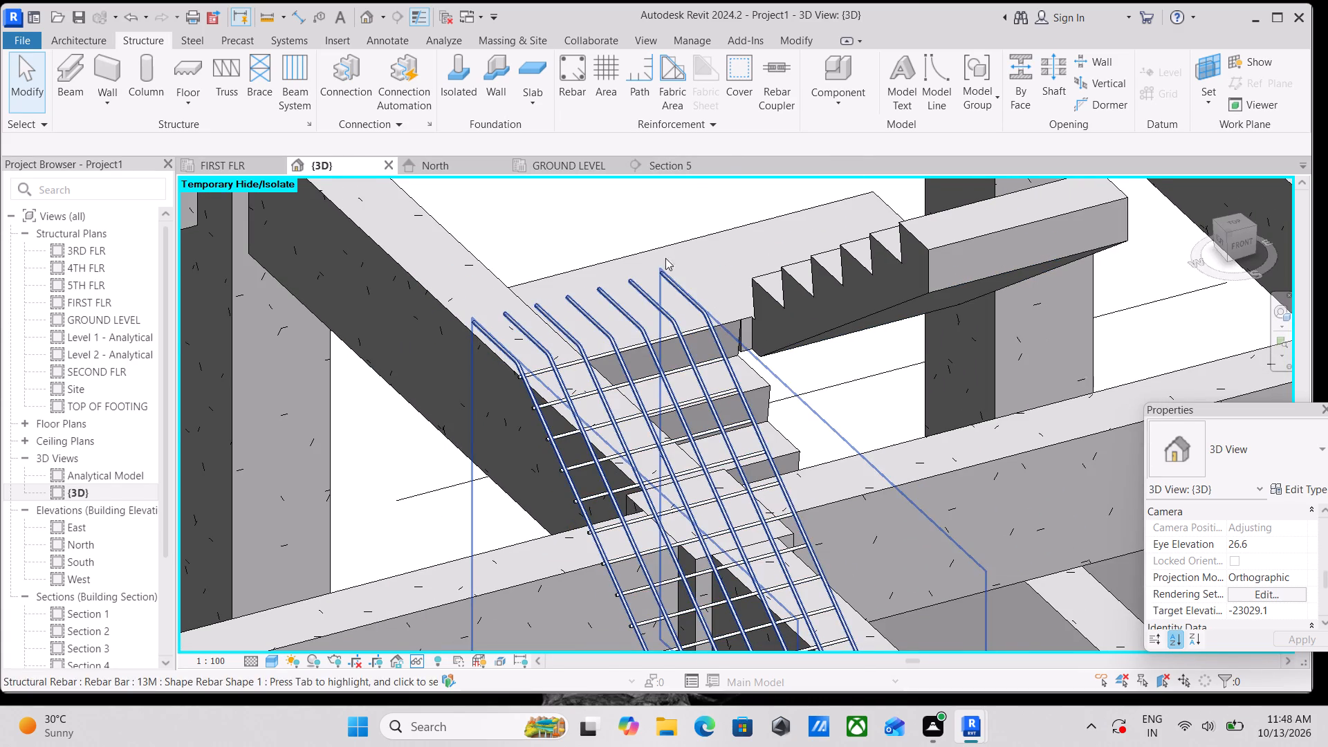
pyautogui.click(685, 163)
pyautogui.scroll(7, 575, 443)
pyautogui.scroll(2, 391, 367)
pyautogui.click(372, 349)
pyautogui.scroll(4, 369, 350)
pyautogui.click(369, 344)
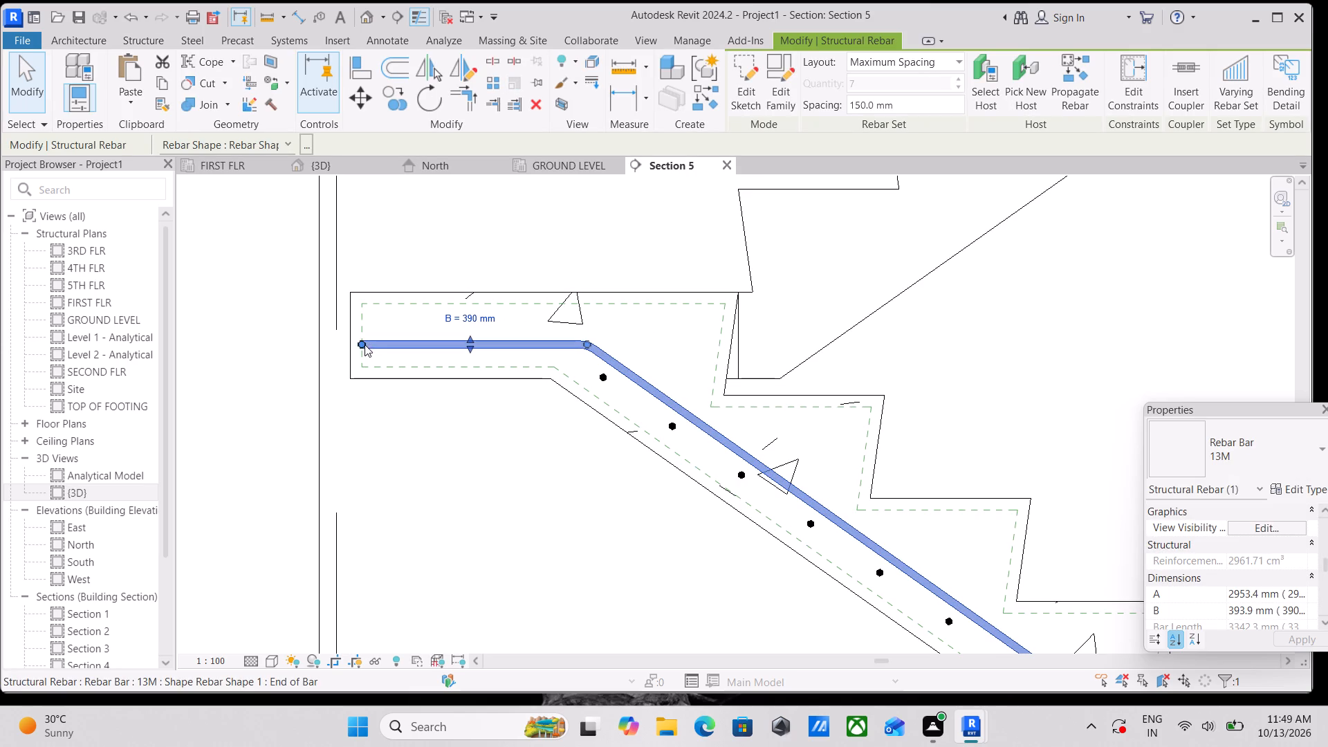
pyautogui.press('Escape')
pyautogui.scroll(3, 572, 385)
pyautogui.scroll(-2, 644, 356)
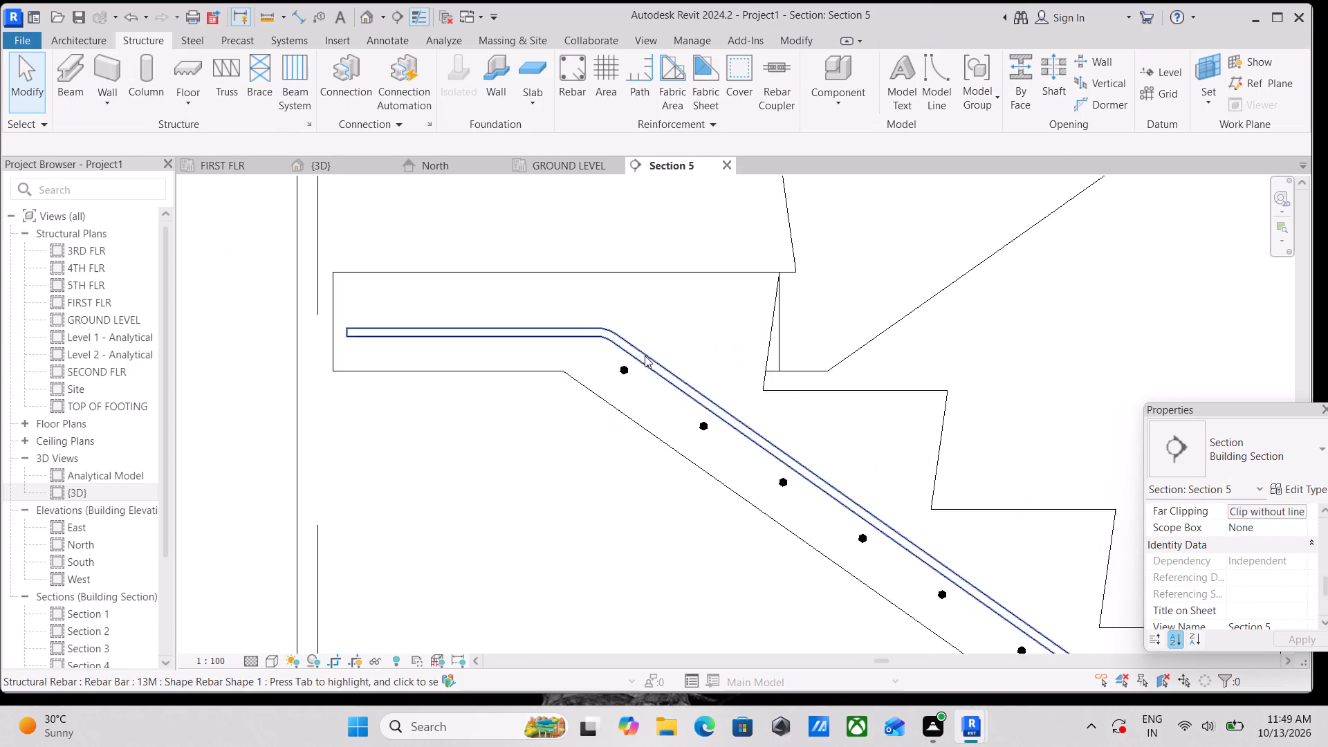
pyautogui.moveTo(645, 356); pyautogui.dragTo(454, 338, button='middle')
pyautogui.click(432, 351)
pyautogui.scroll(-3, 440, 349)
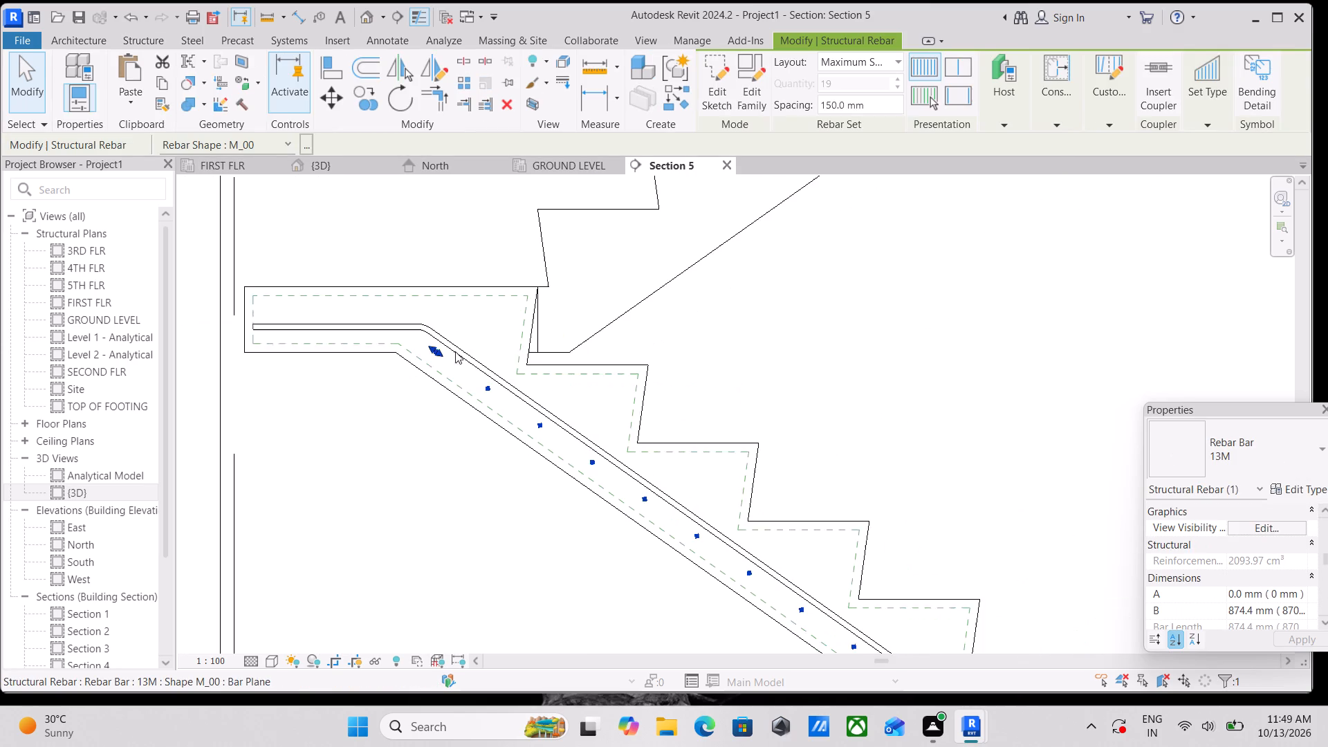
pyautogui.scroll(-1, 510, 345)
pyautogui.moveTo(510, 345); pyautogui.dragTo(524, 335, button='middle')
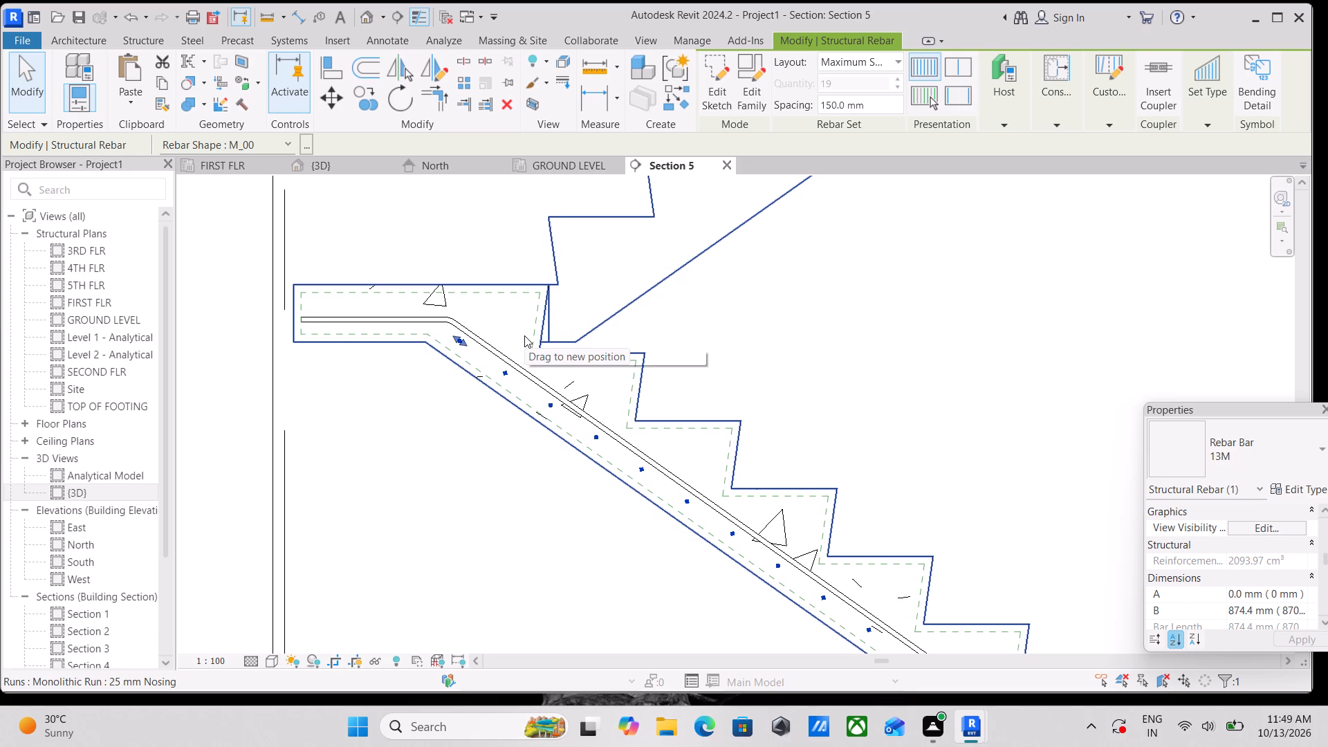
pyautogui.press('Escape')
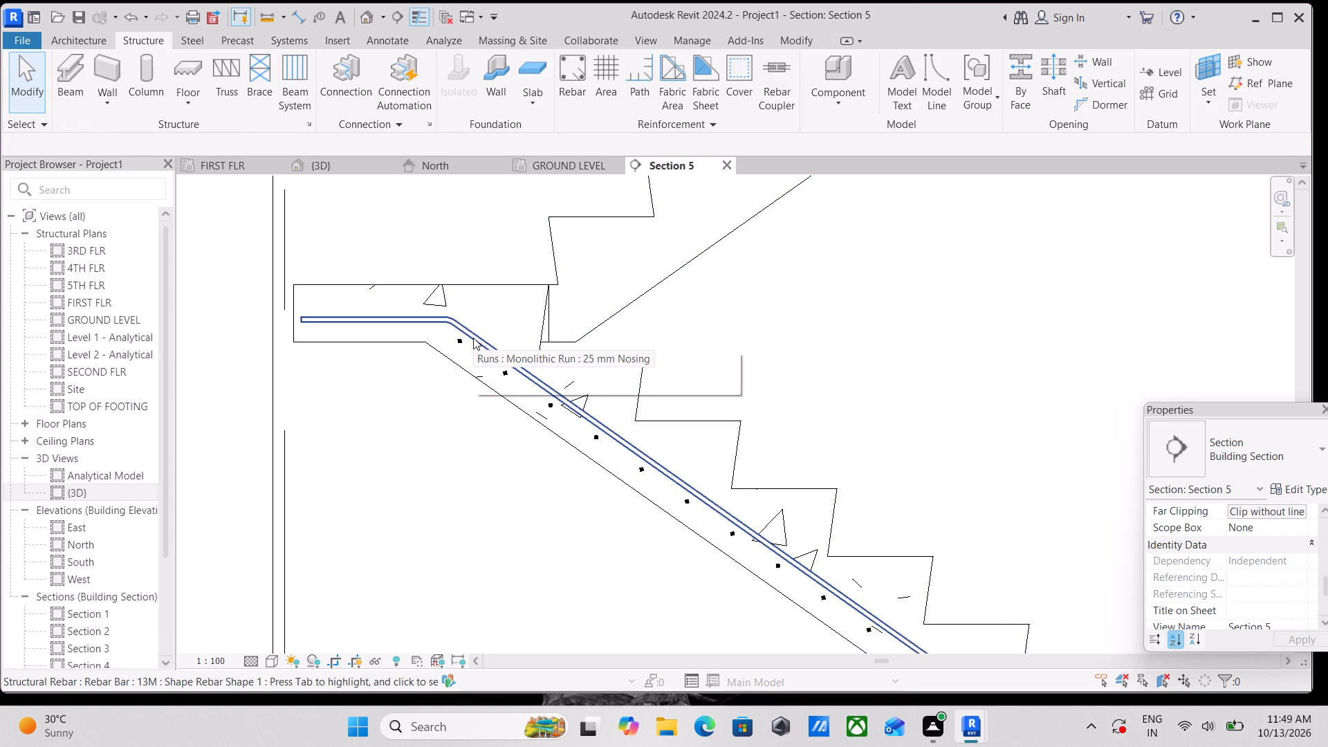
pyautogui.scroll(2, 555, 213)
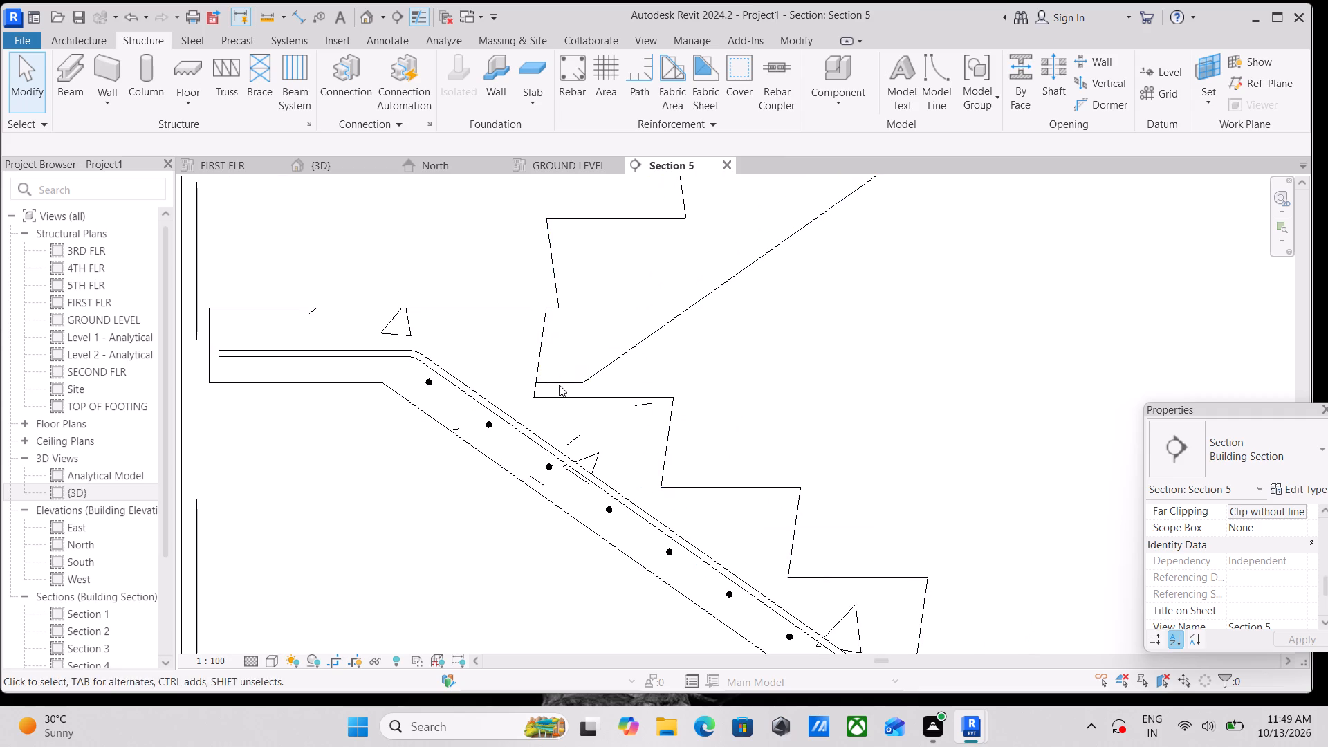
pyautogui.moveTo(585, 360); pyautogui.dragTo(622, 309, button='middle')
pyautogui.scroll(-1, 631, 299)
pyautogui.moveTo(633, 297); pyautogui.dragTo(596, 378, button='middle')
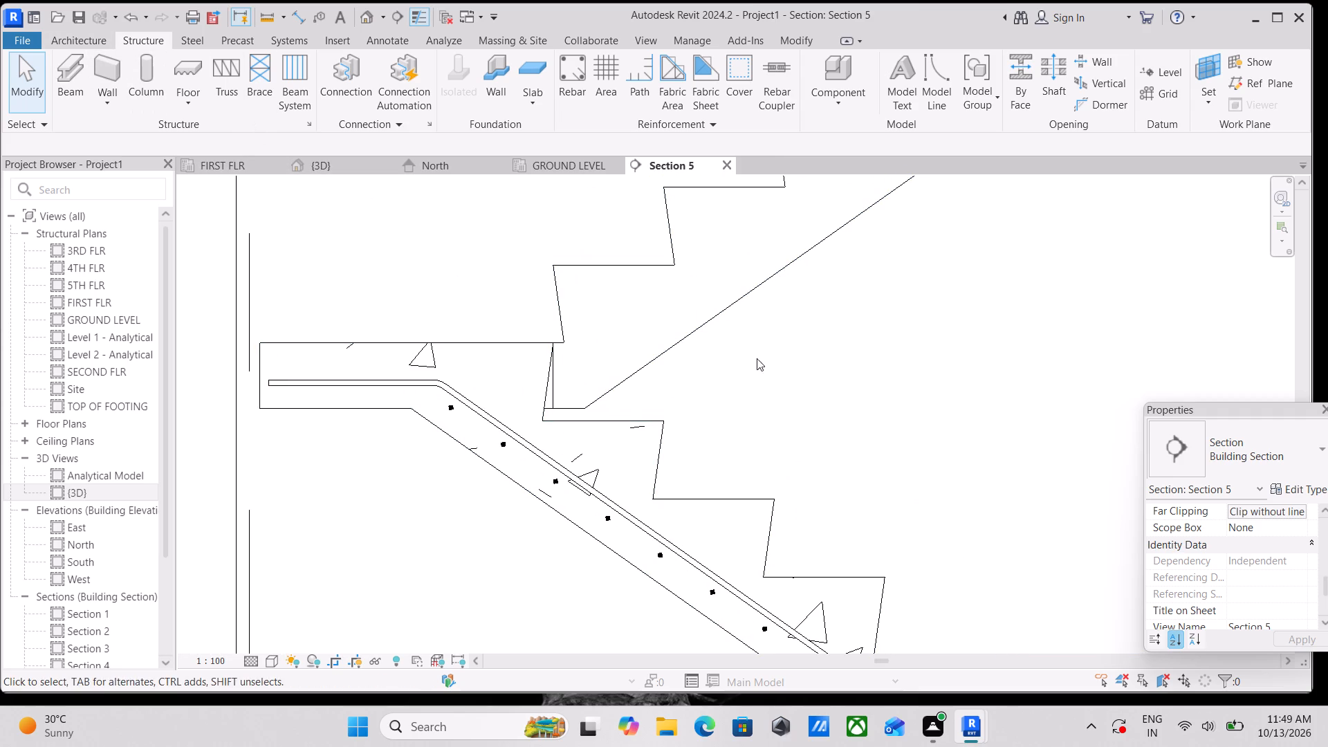
pyautogui.moveTo(757, 358); pyautogui.dragTo(625, 319, button='middle')
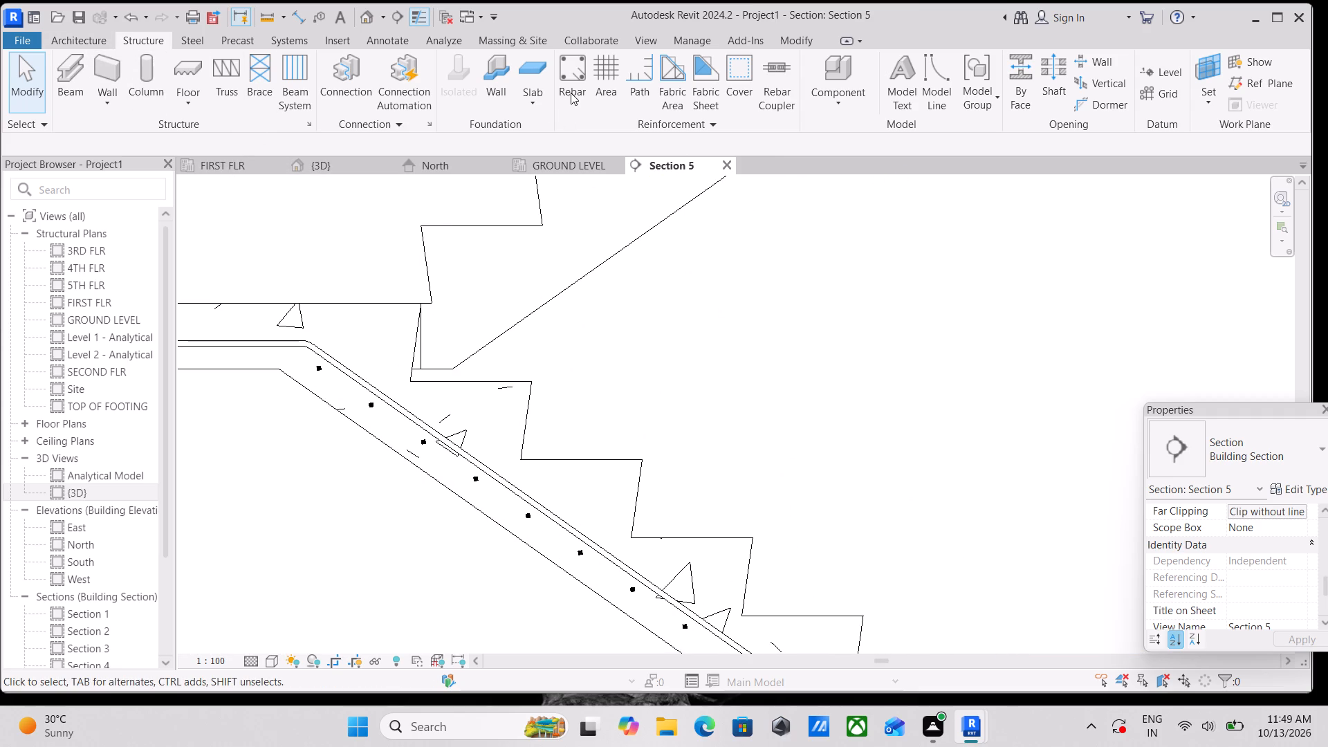
# Set up 13M rebar placement with straight shape M_00, the far cover reference as placement plane, and perpendicular-to-cover orientation.
pyautogui.click(571, 93)
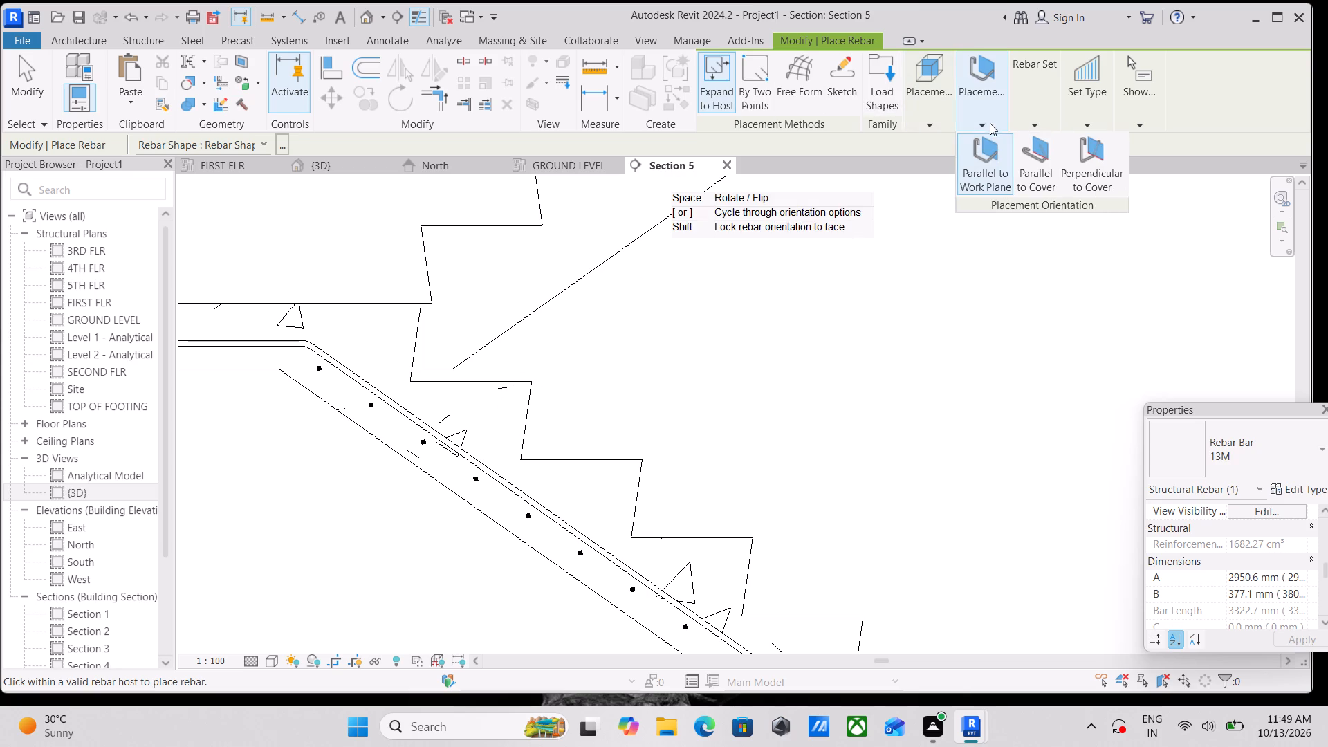
pyautogui.click(259, 139)
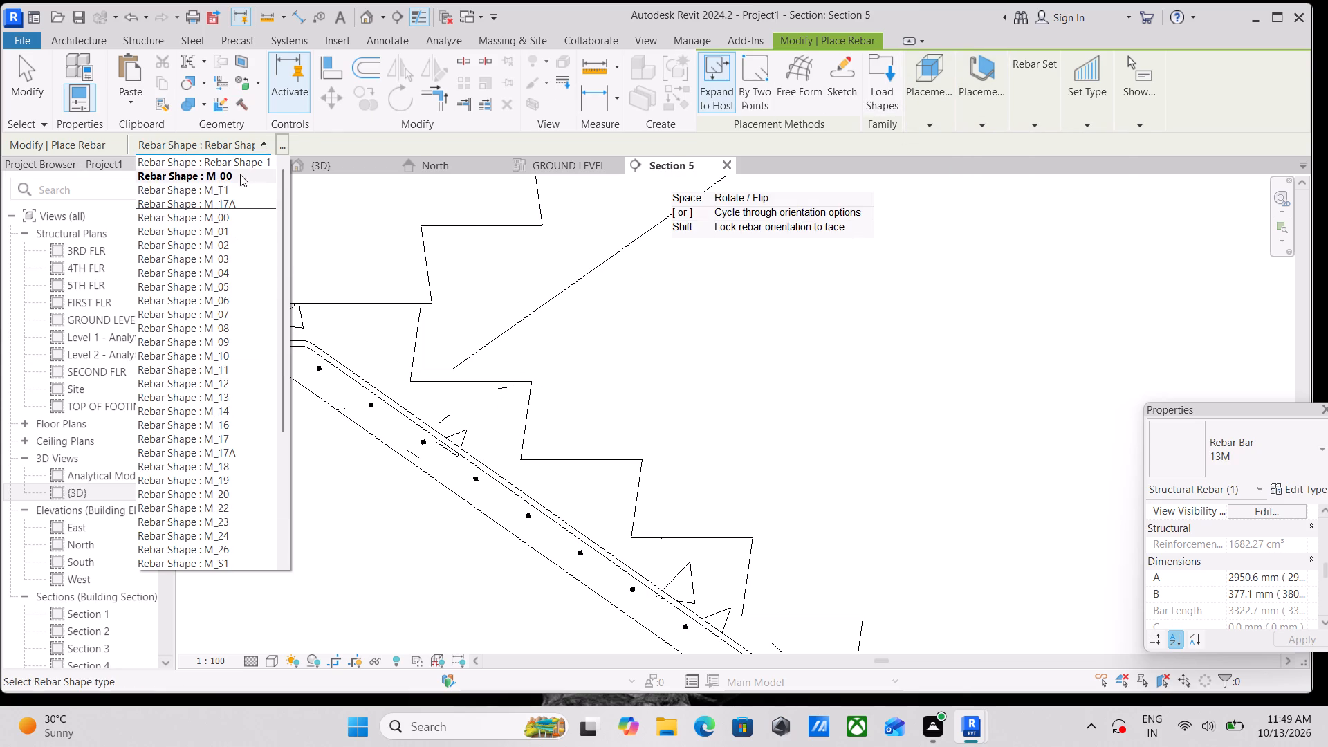
pyautogui.click(239, 176)
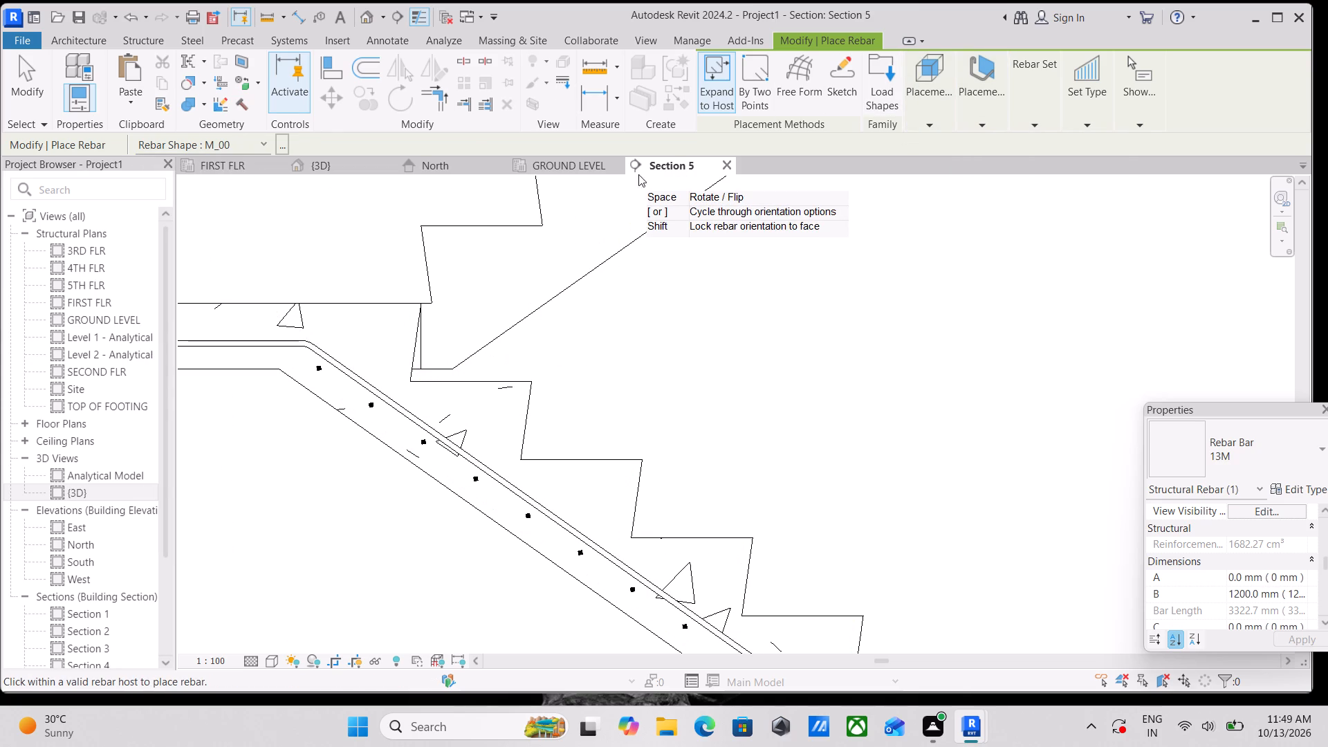
pyautogui.click(258, 147)
pyautogui.click(258, 147)
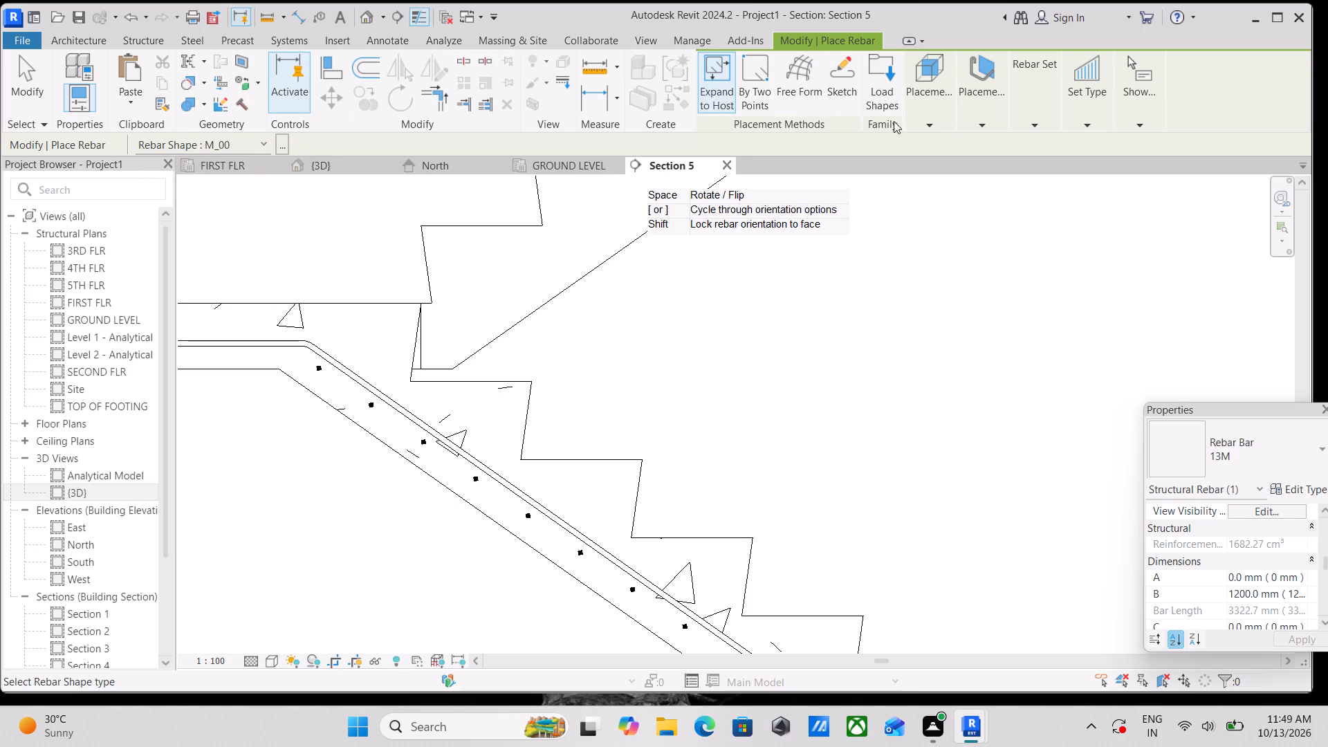
pyautogui.click(977, 113)
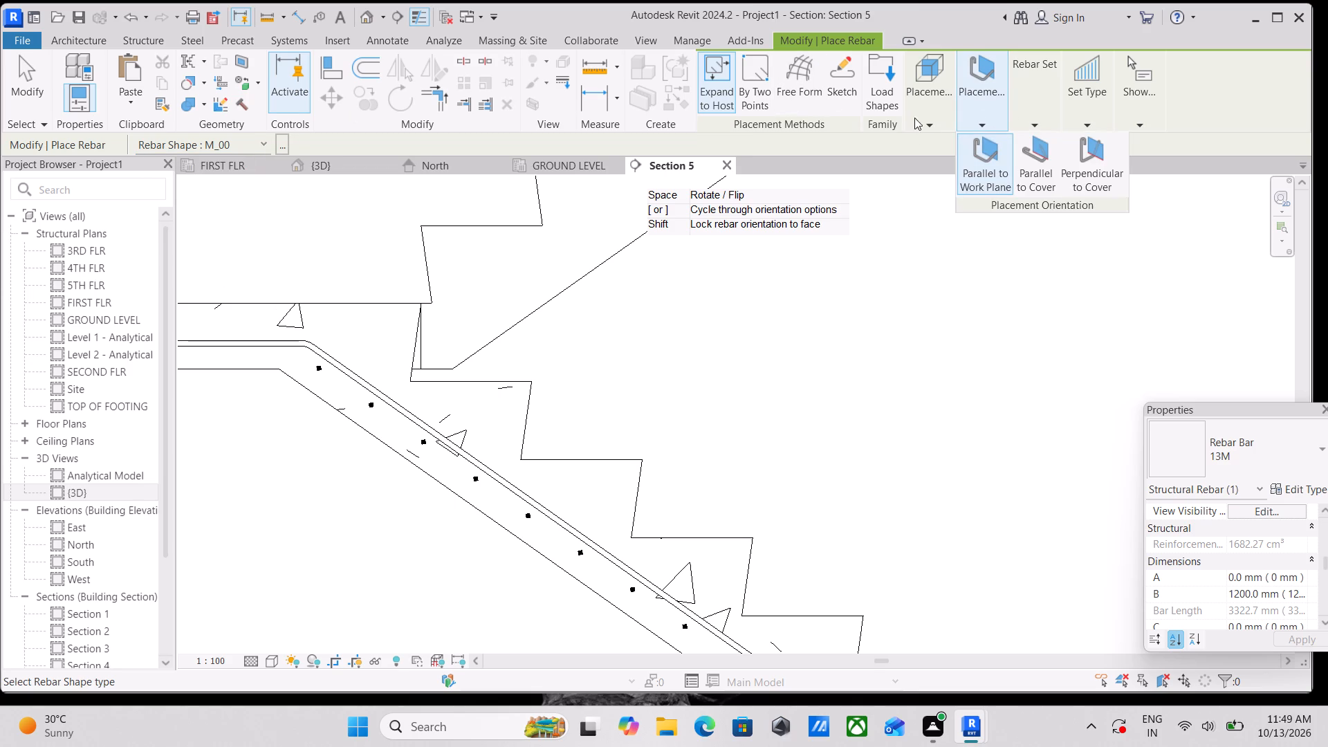
pyautogui.click(927, 118)
pyautogui.click(1001, 174)
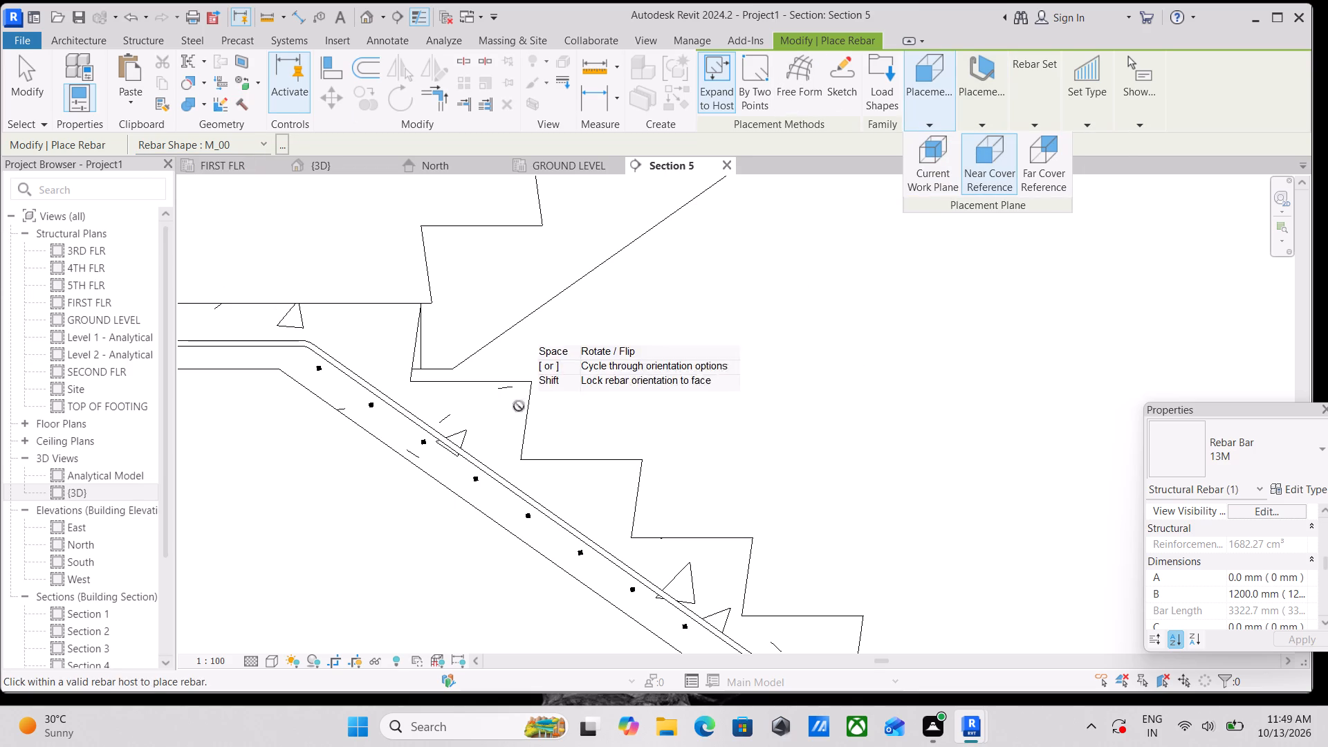
pyautogui.click(933, 125)
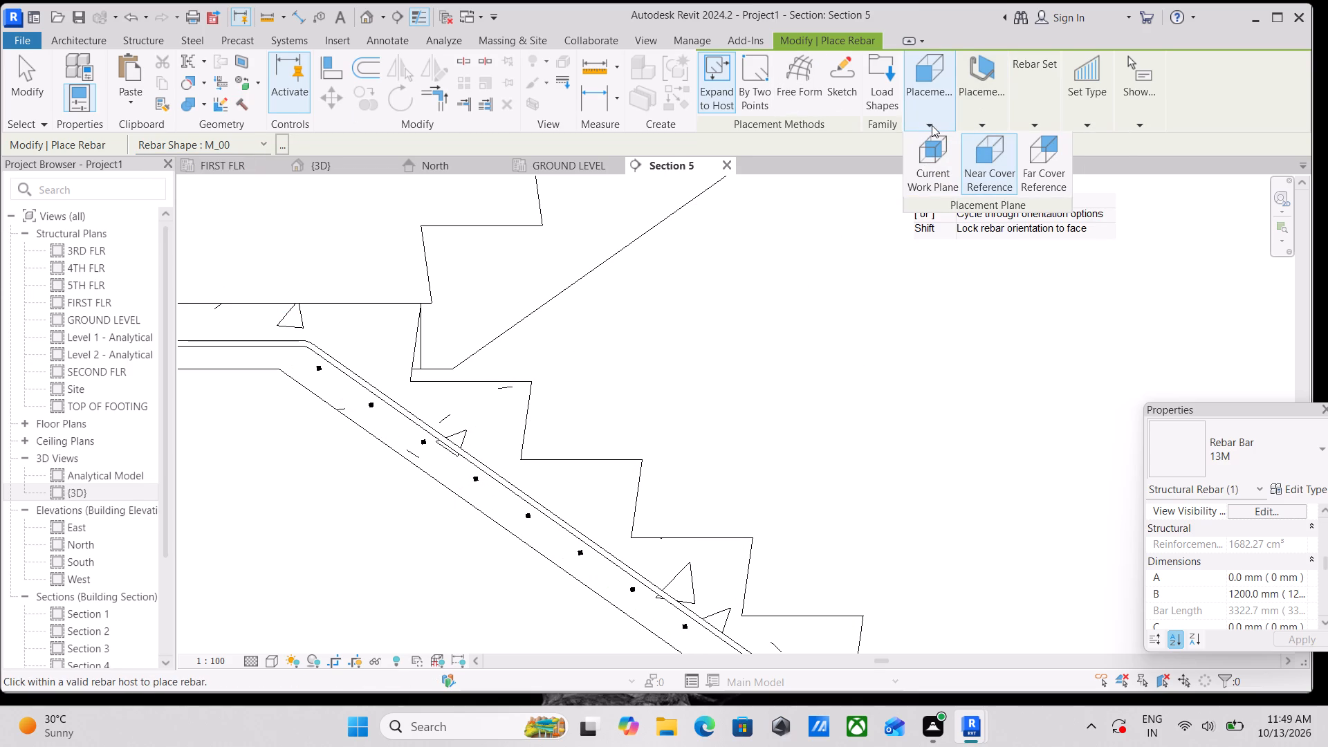
pyautogui.click(928, 124)
pyautogui.click(1049, 164)
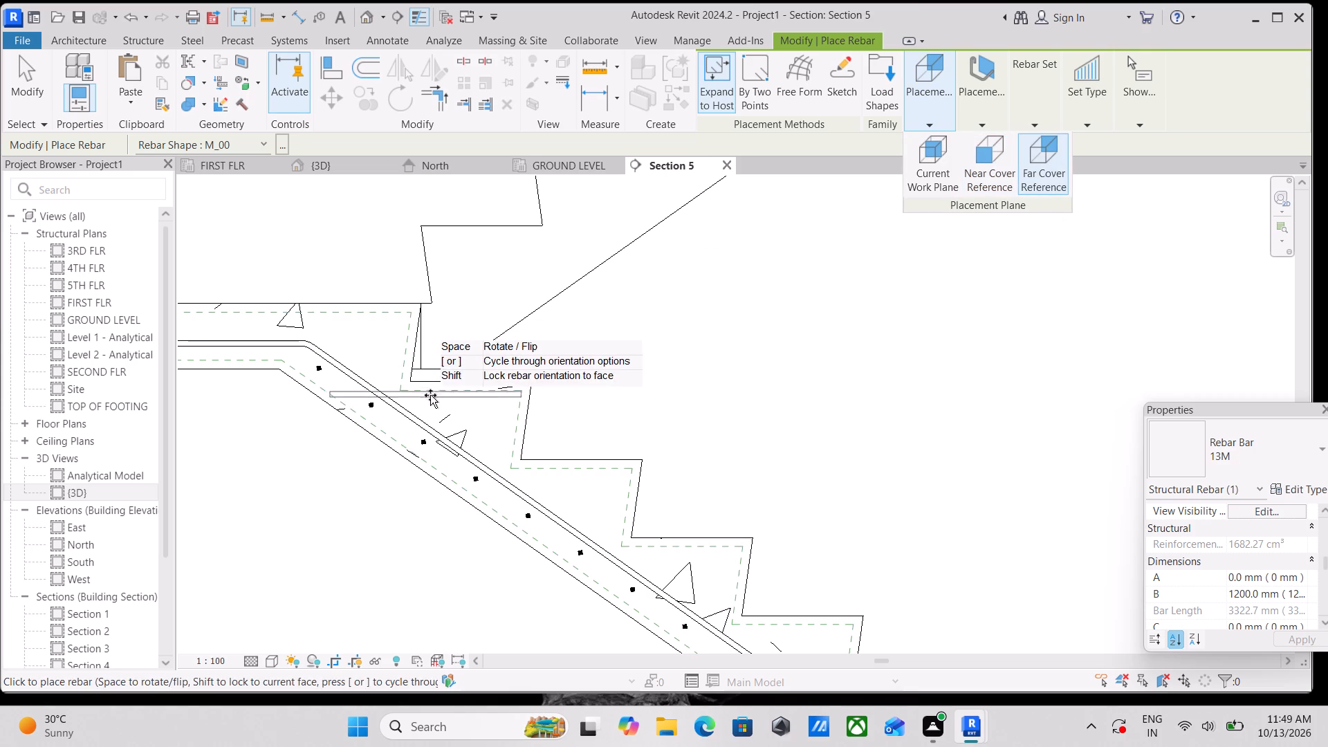
pyautogui.click(987, 120)
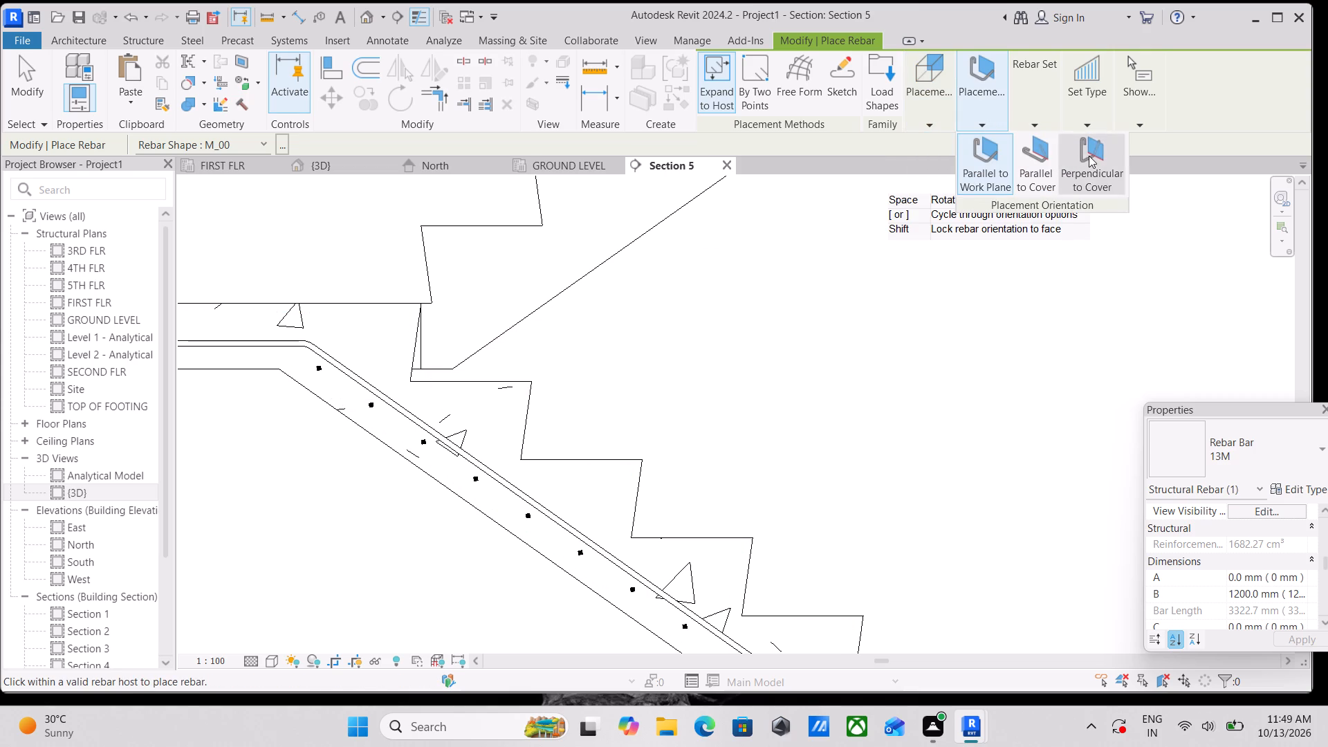
pyautogui.click(1089, 156)
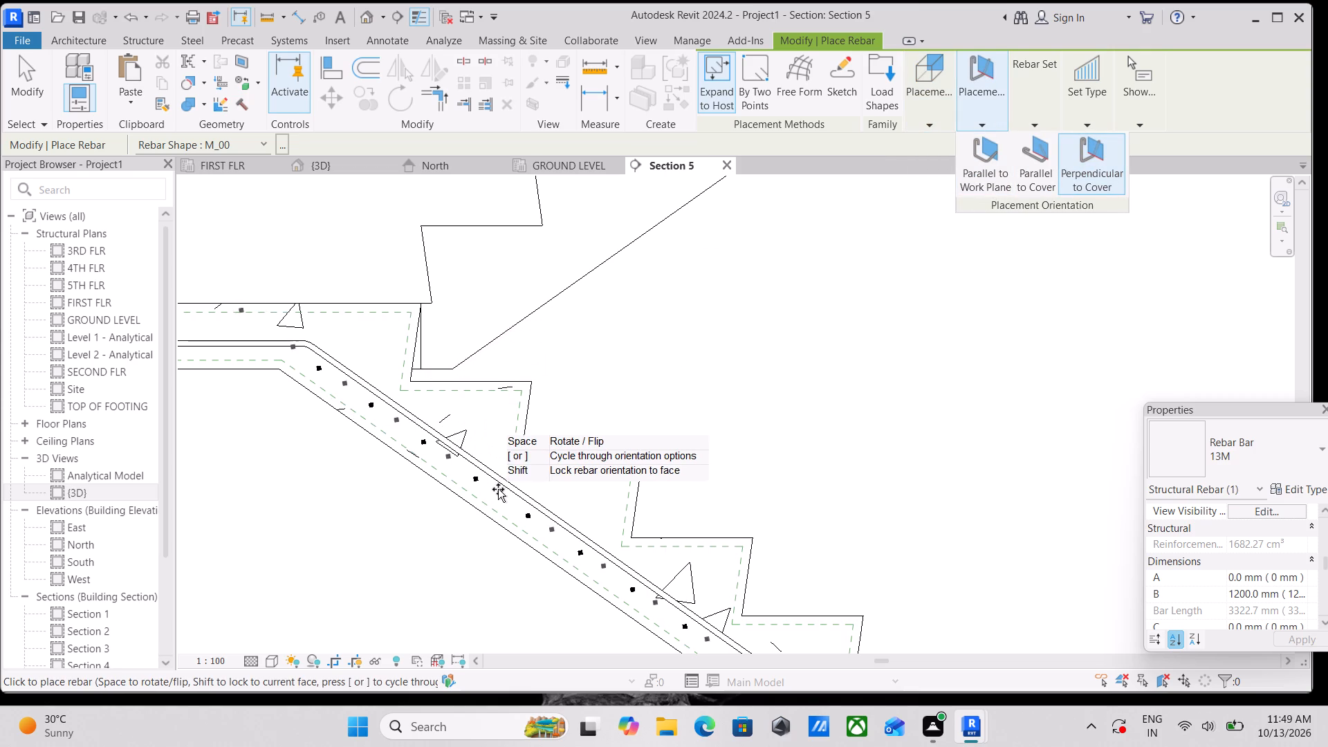
# Place a transverse 13M bar set at 150 mm maximum spacing along the lower flight, just above the bent lengthwise bars.
pyautogui.scroll(-2, 570, 481)
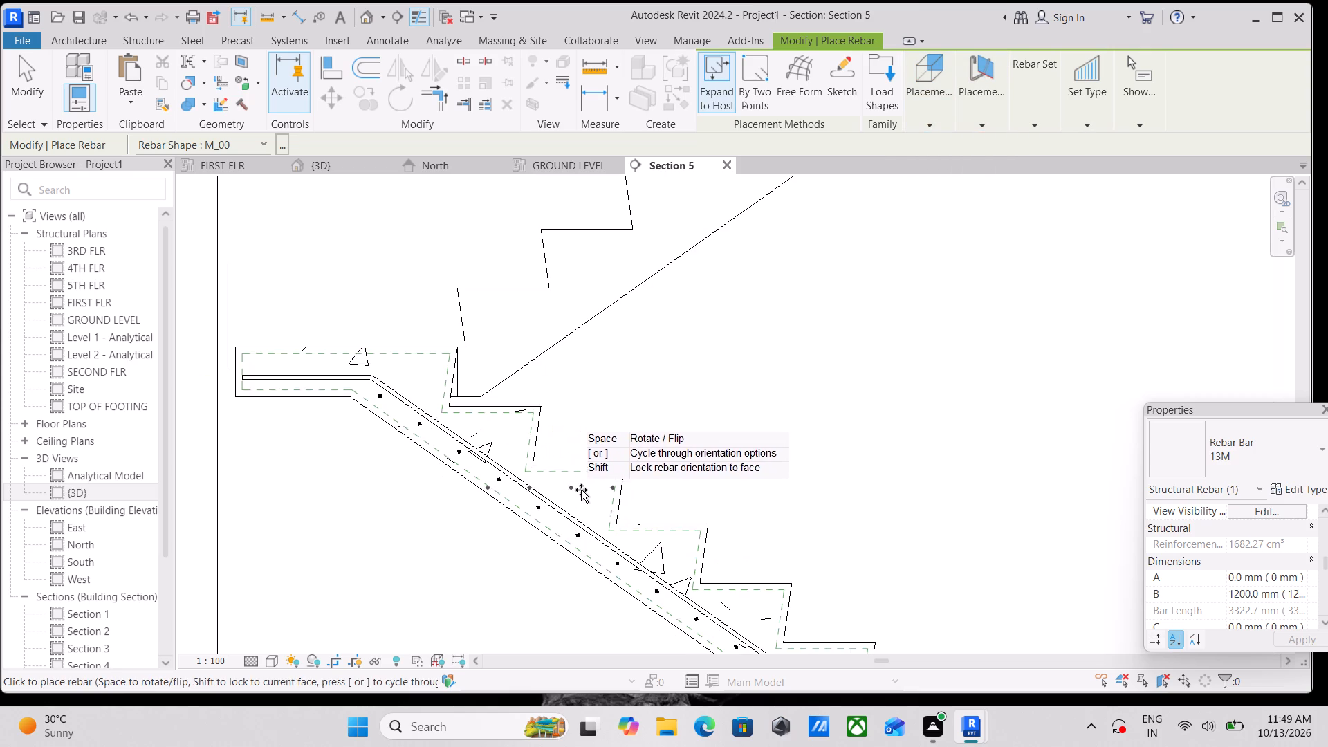
pyautogui.scroll(-1, 640, 533)
pyautogui.moveTo(640, 533); pyautogui.dragTo(508, 286, button='middle')
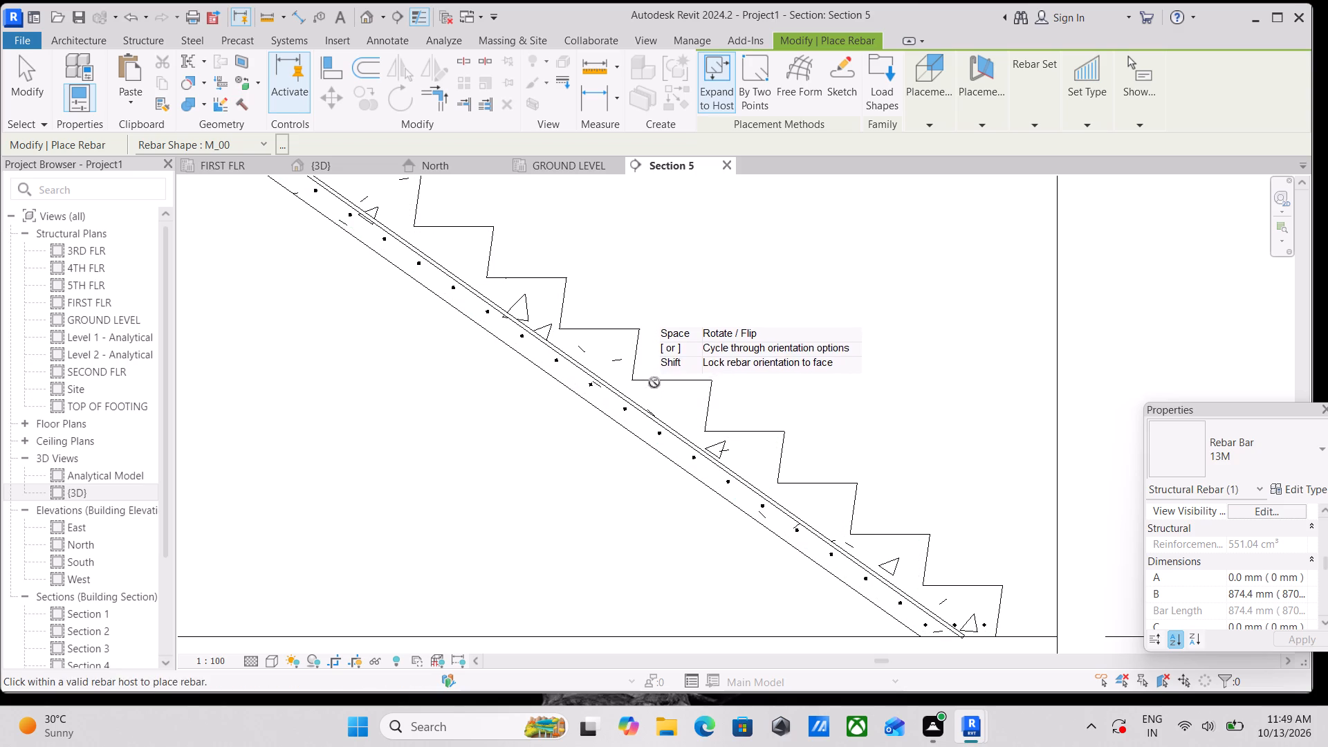
pyautogui.moveTo(663, 382); pyautogui.dragTo(671, 431, button='middle')
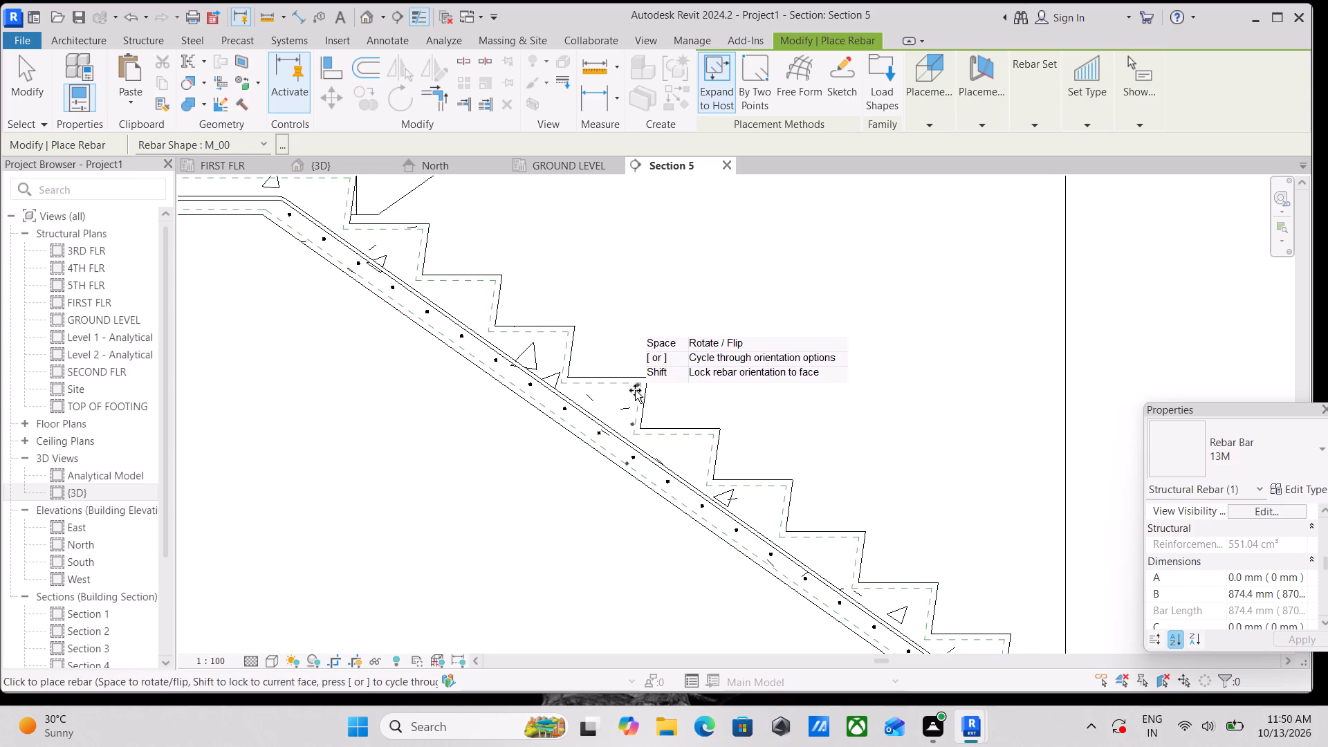
pyautogui.moveTo(618, 390); pyautogui.dragTo(645, 488, button='middle')
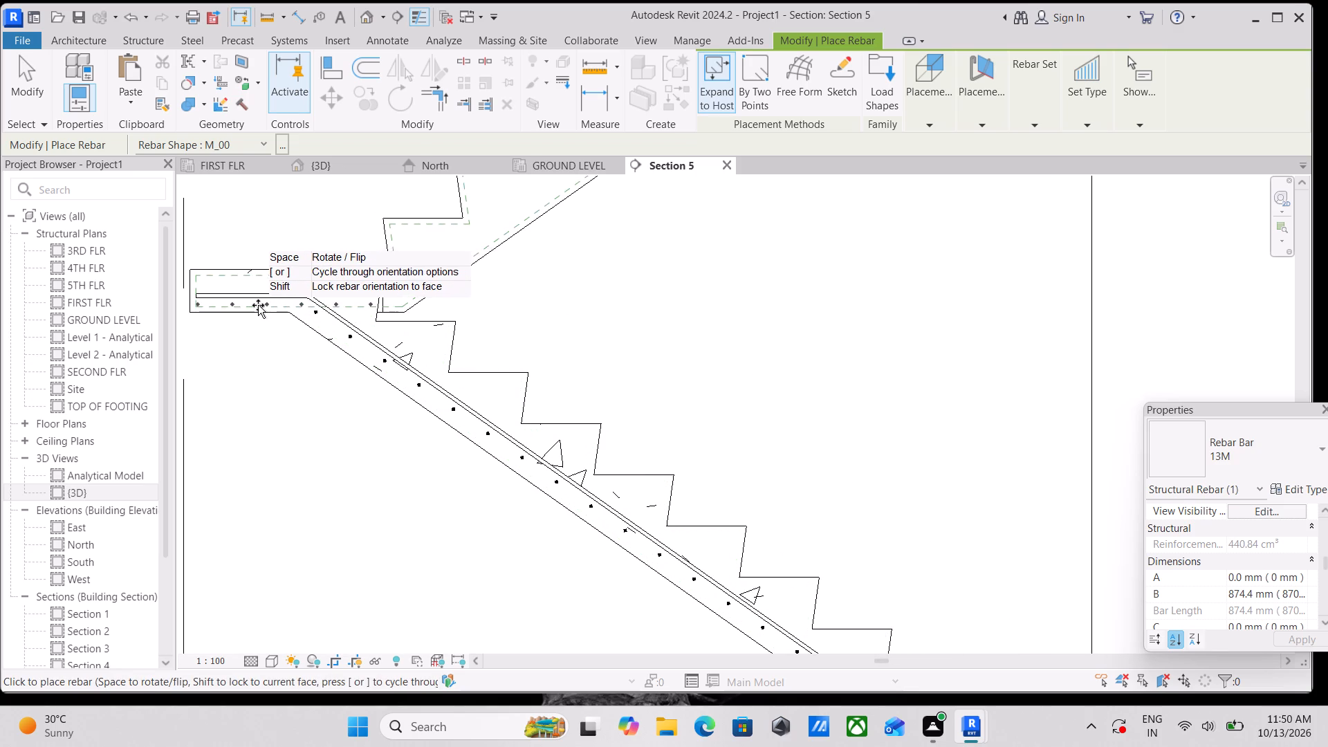
pyautogui.scroll(4, 258, 305)
pyautogui.moveTo(301, 261); pyautogui.dragTo(400, 324, button='middle')
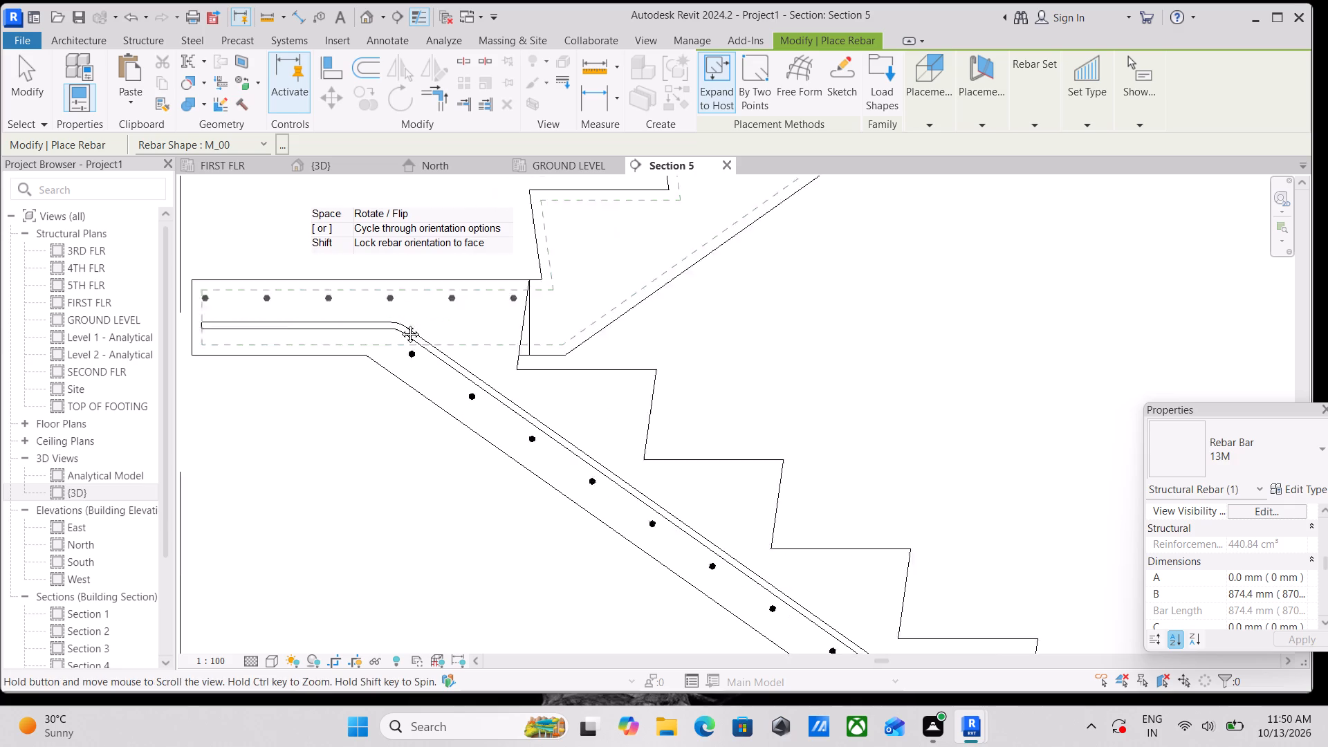
pyautogui.moveTo(400, 324); pyautogui.dragTo(548, 380, button='middle')
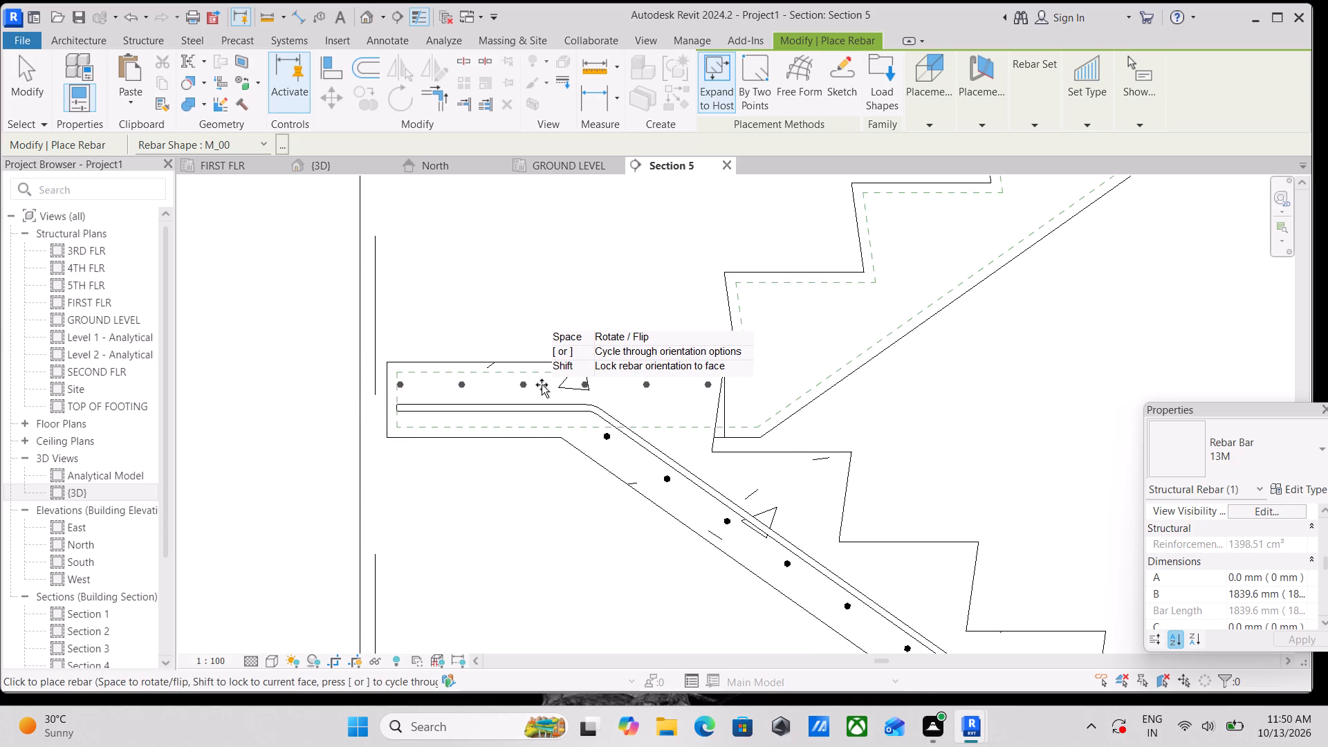
pyautogui.scroll(2, 542, 385)
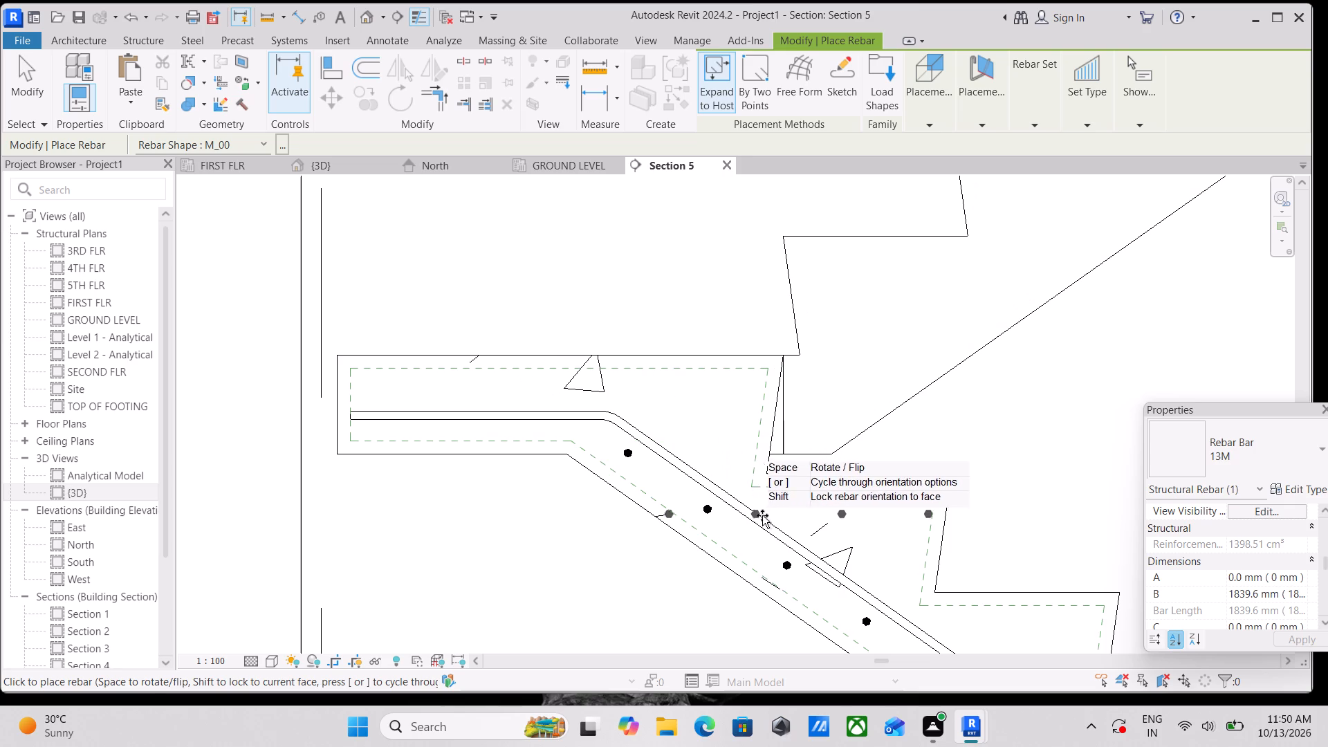
pyautogui.scroll(-1, 759, 533)
pyautogui.moveTo(759, 533); pyautogui.dragTo(211, 342, button='middle')
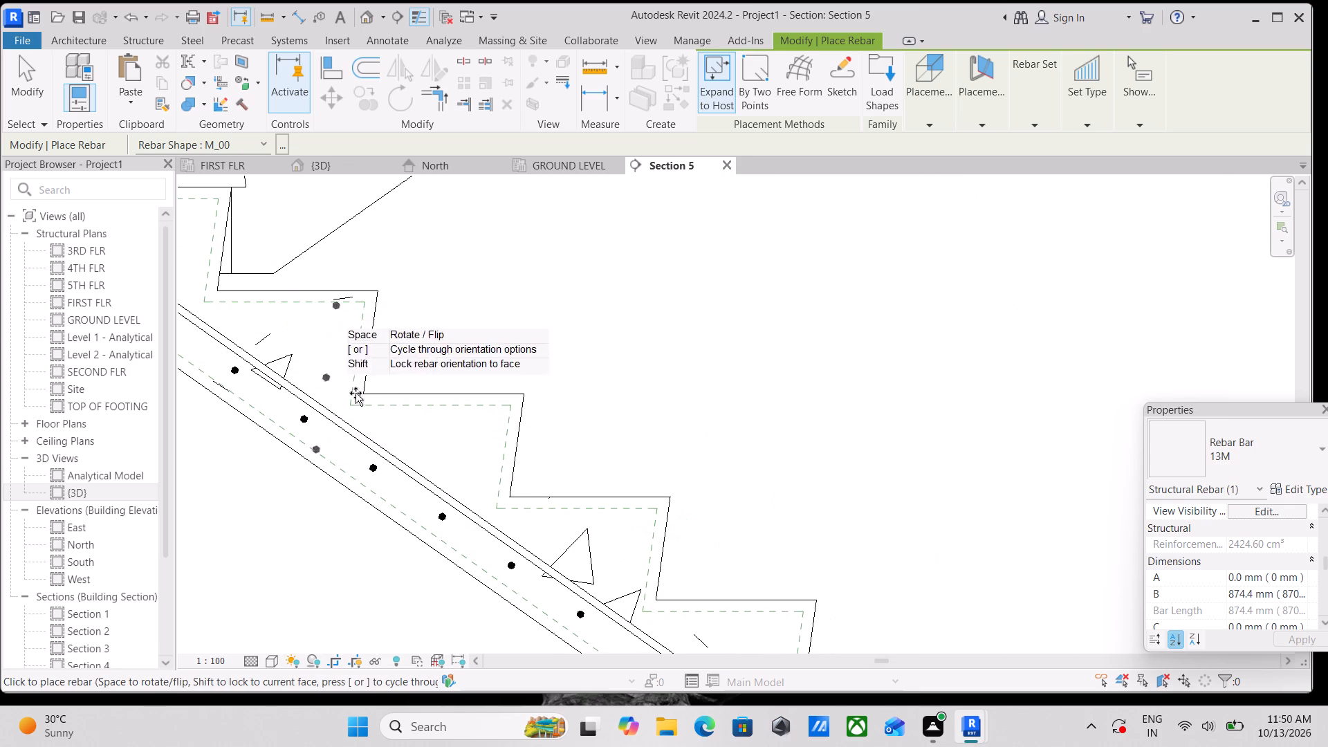
pyautogui.scroll(-2, 417, 416)
pyautogui.moveTo(417, 416); pyautogui.dragTo(597, 279, button='middle')
pyautogui.scroll(-7, 600, 287)
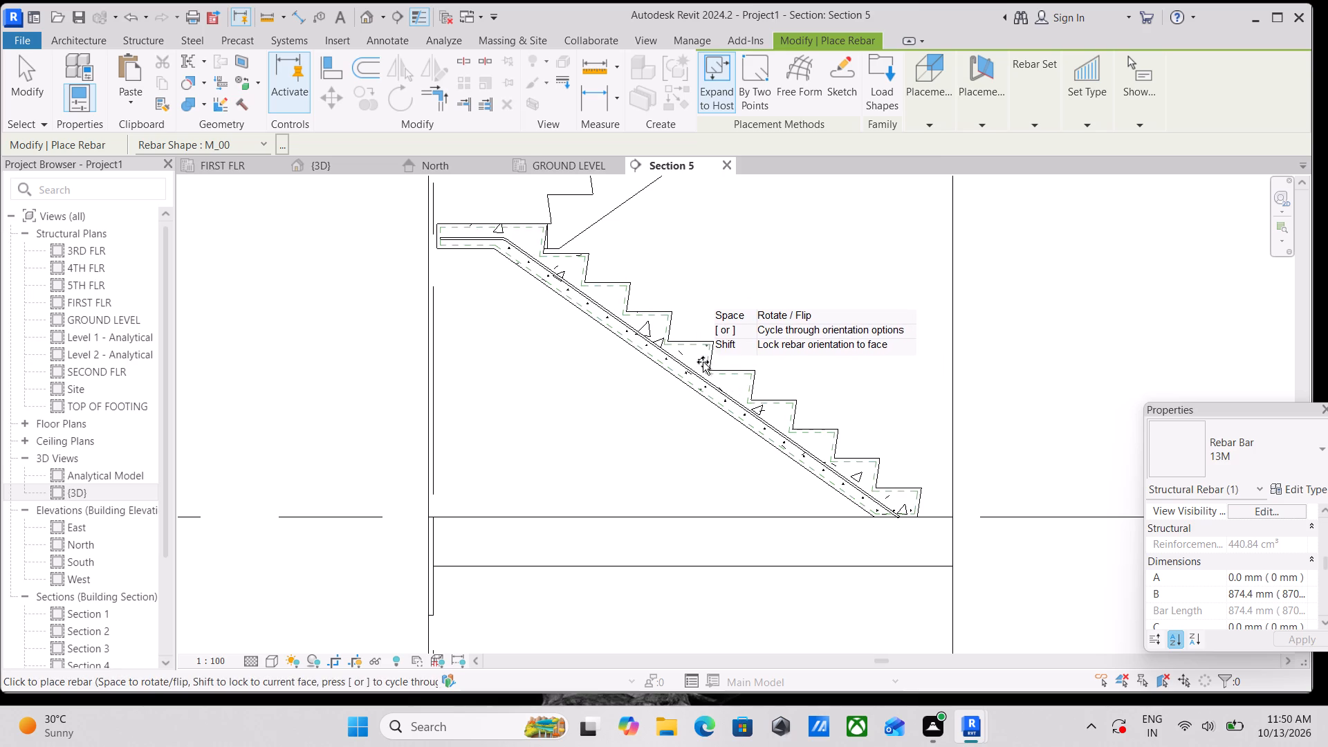
pyautogui.scroll(6, 688, 358)
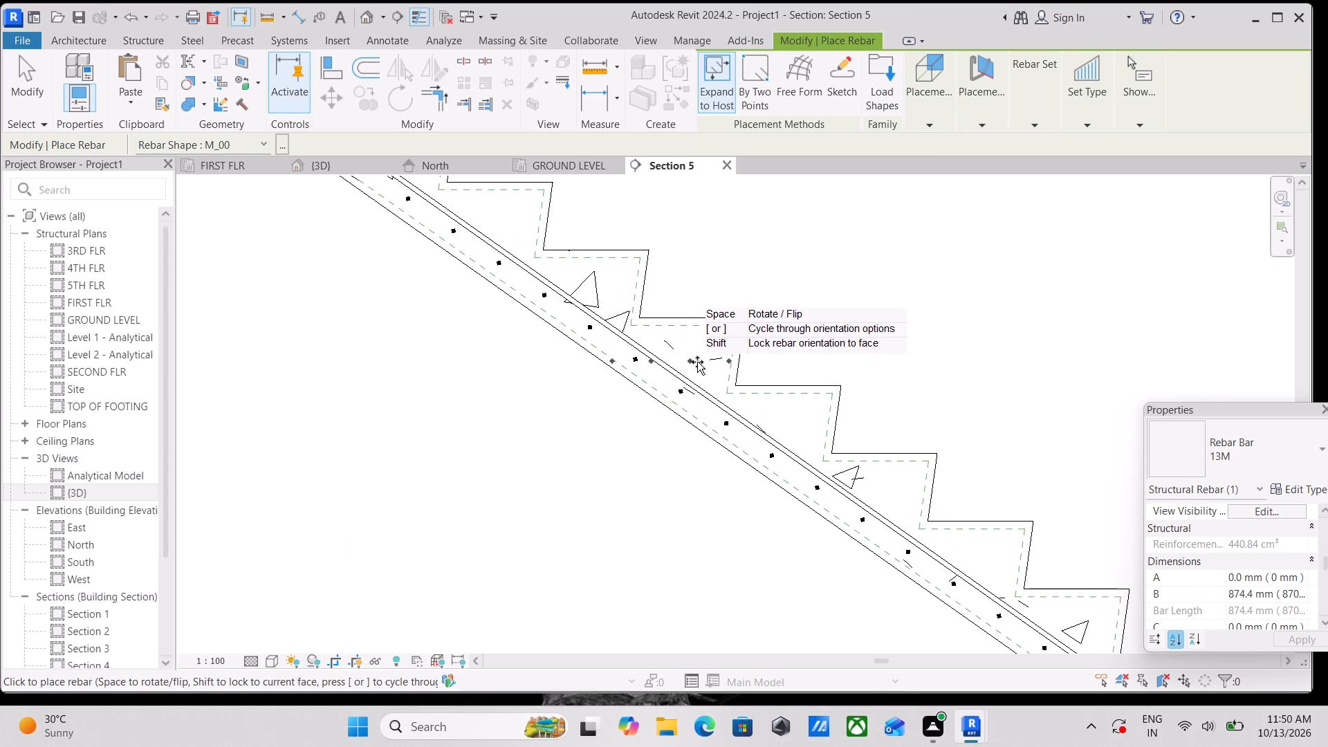
pyautogui.scroll(-1, 693, 356)
pyautogui.moveTo(693, 356); pyautogui.dragTo(694, 398, button='middle')
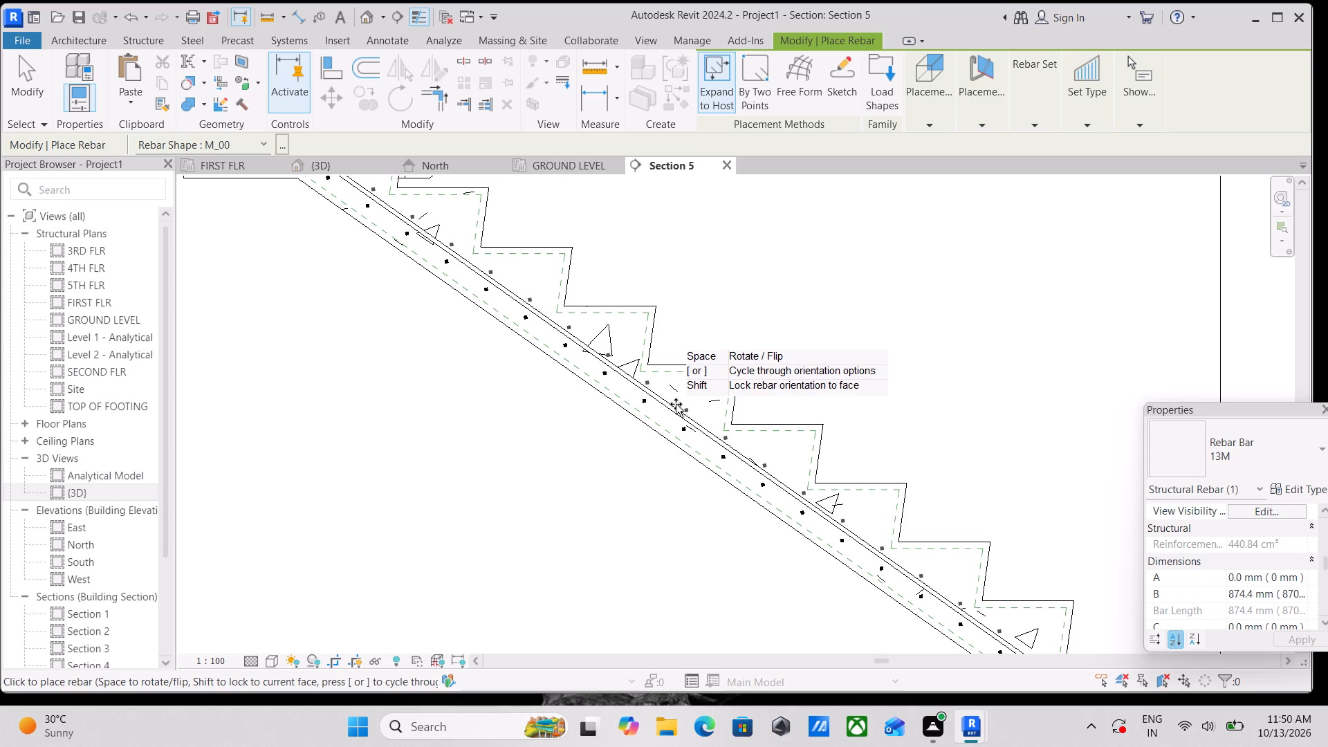
pyautogui.click(676, 404)
pyautogui.scroll(3, 496, 249)
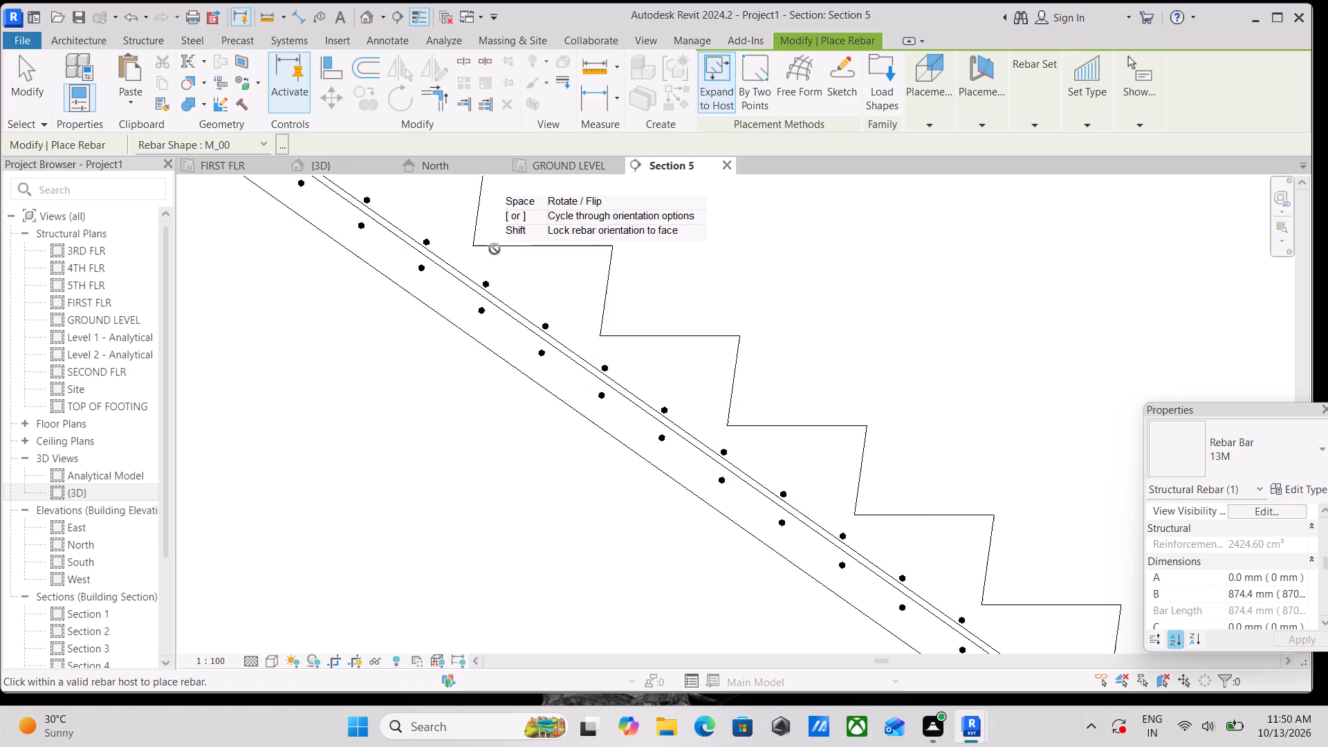
pyautogui.scroll(4, 495, 249)
pyautogui.press('Escape')
# Set the upper transverse bar set on the lower flight to show unobscured in the {3D} view.
pyautogui.click(403, 230)
pyautogui.scroll(-4, 403, 230)
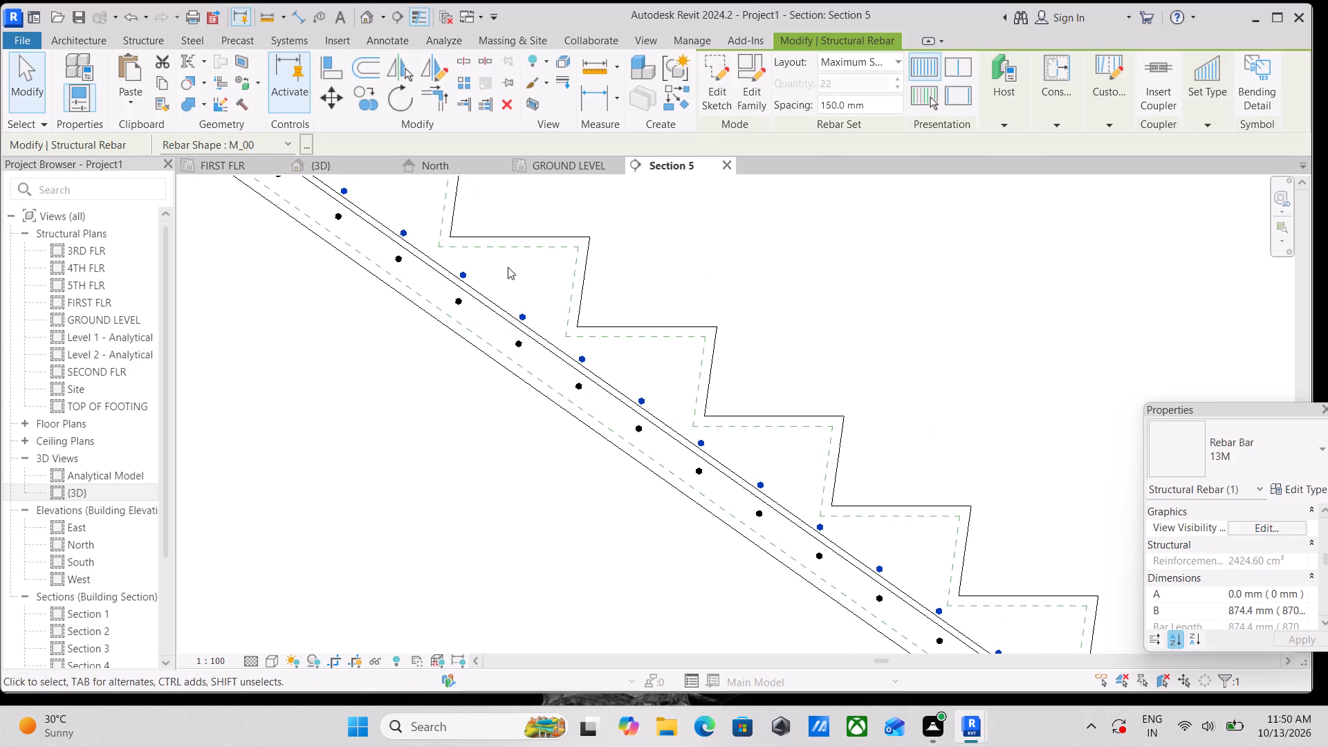
pyautogui.scroll(-1, 924, 522)
pyautogui.click(1271, 527)
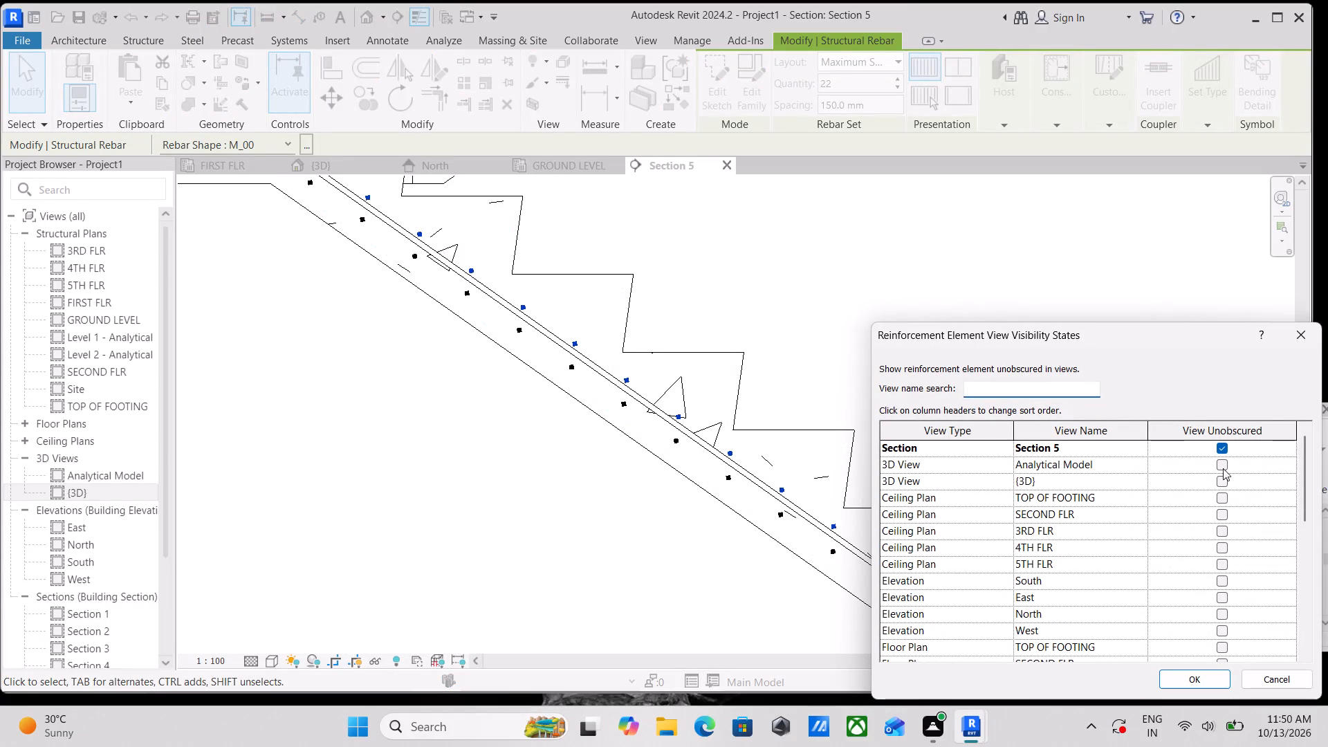
pyautogui.click(1224, 477)
pyautogui.click(1205, 682)
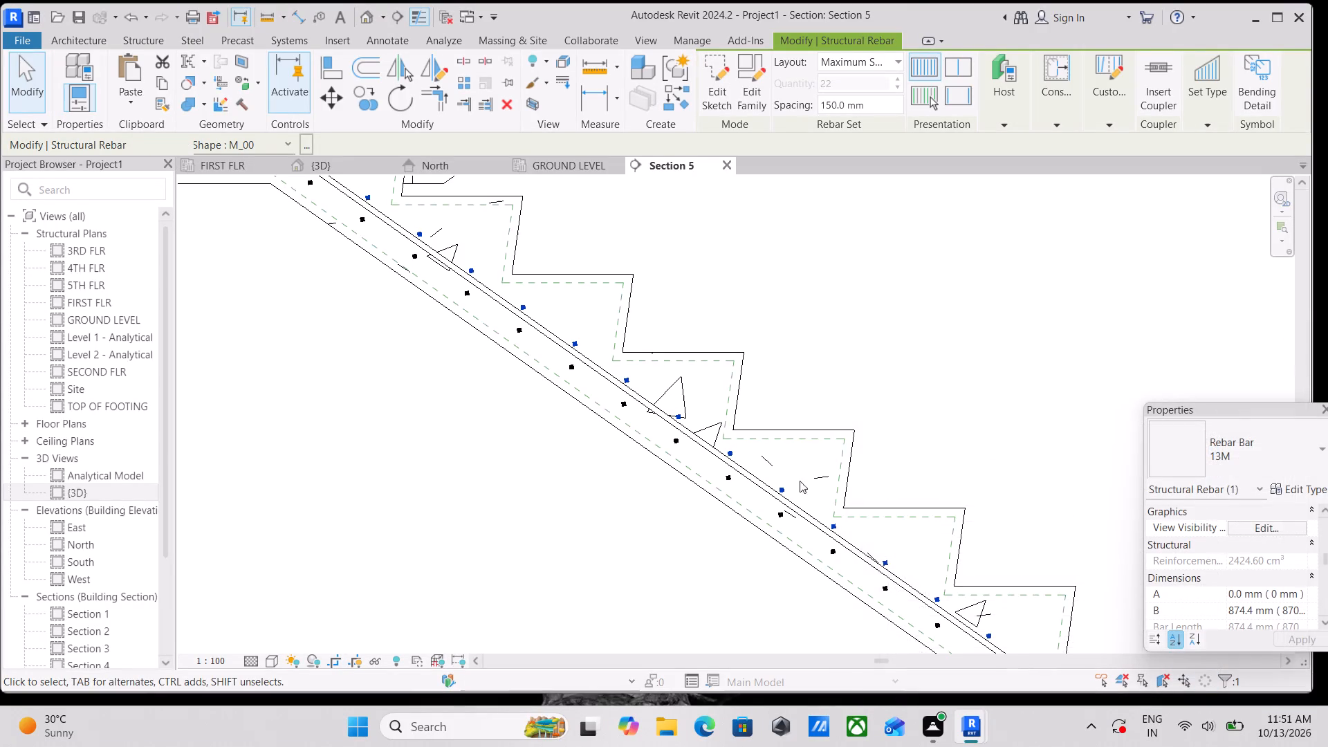
# Nudge the lower flight's upper transverse bar set upward, clear of the bent lengthwise bars.
pyautogui.scroll(6, 698, 429)
pyautogui.click(678, 401)
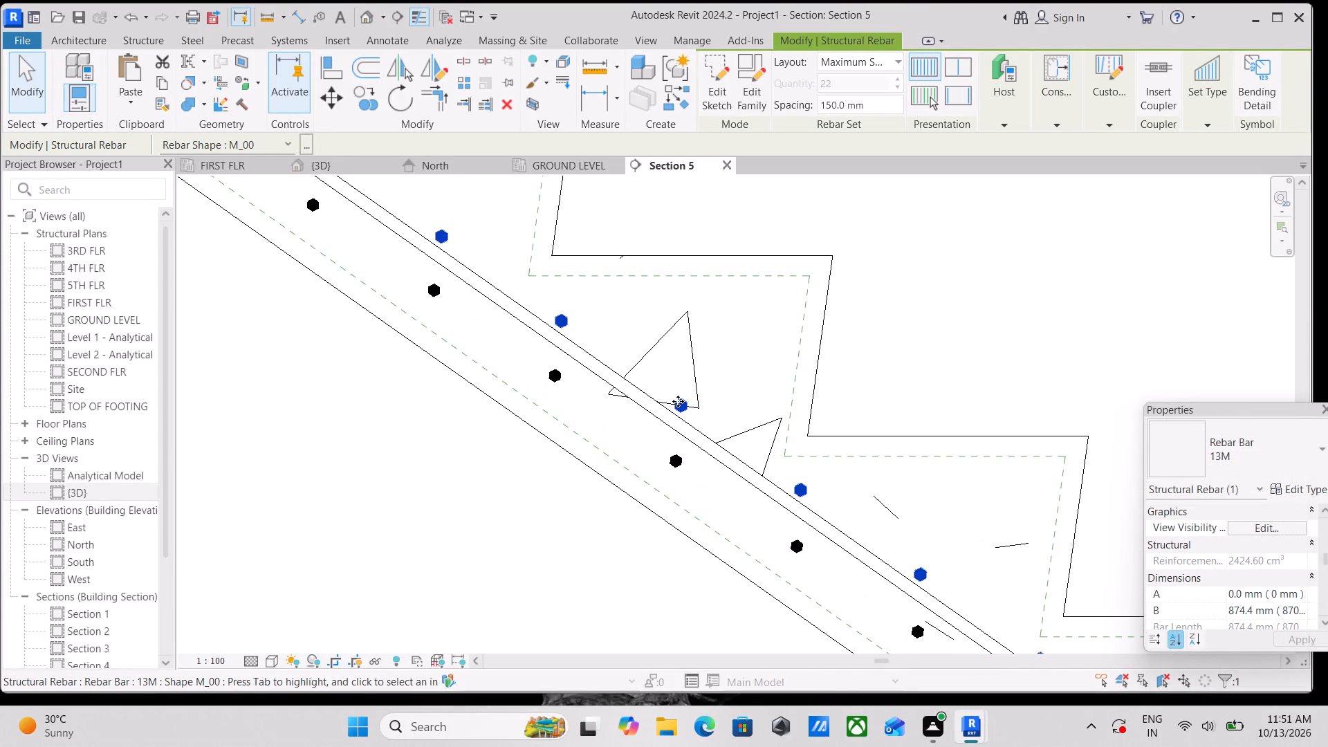
pyautogui.press('Up')
pyautogui.press('Up')
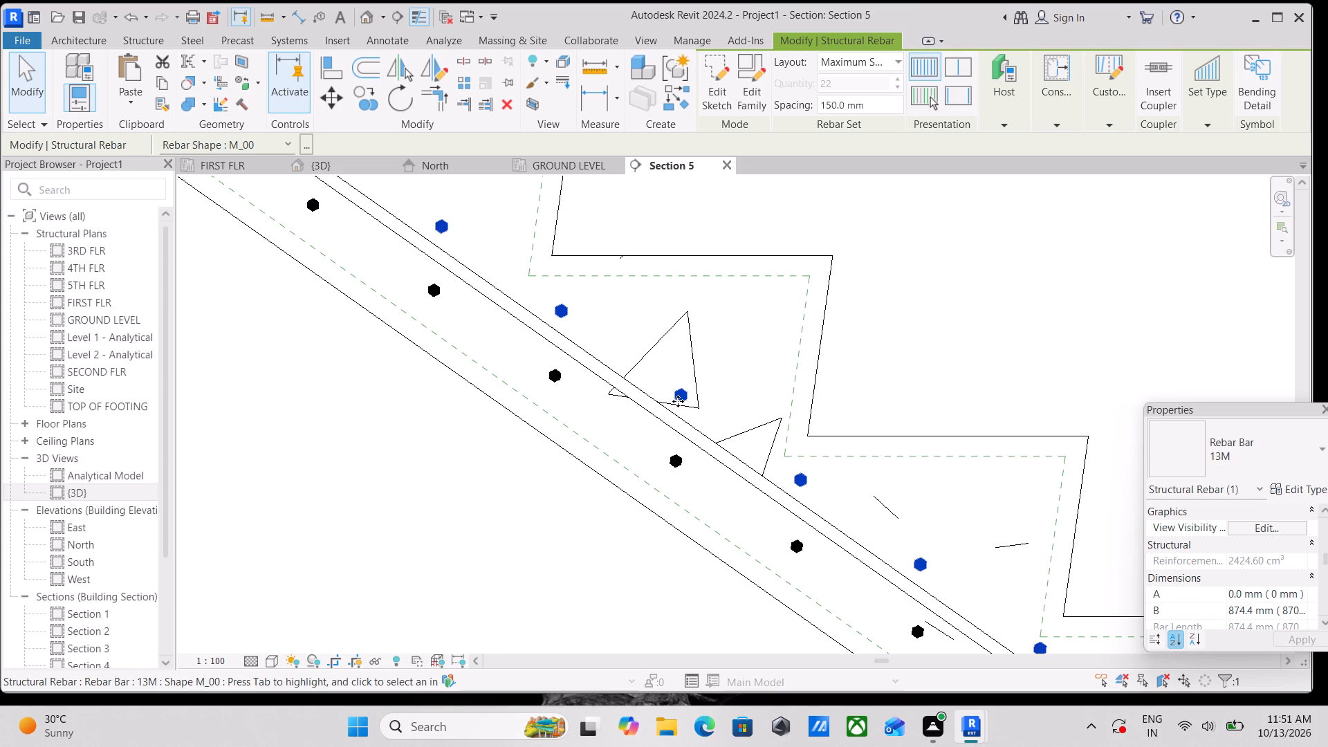
pyautogui.press('Up')
pyautogui.press('Up')
pyautogui.press('Up')
pyautogui.press('Up')
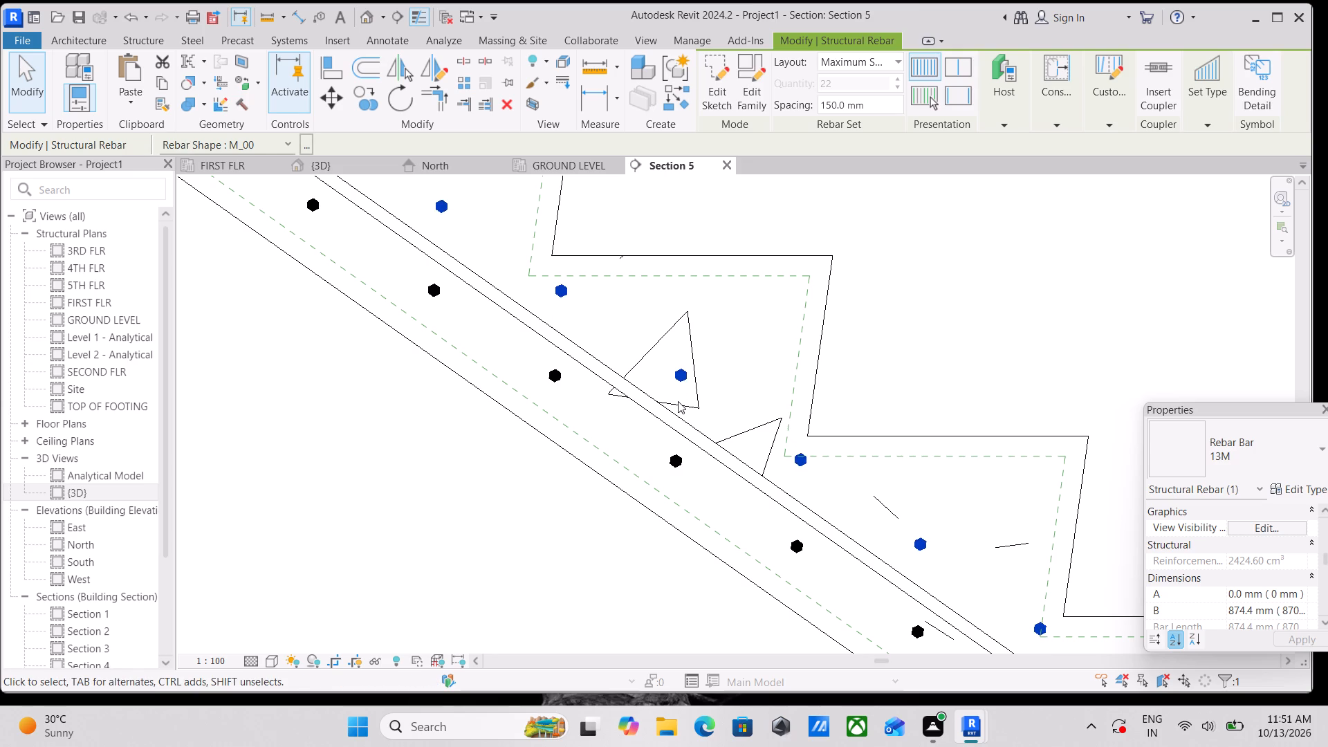
# Shorten the upper transverse set at its landing end so its first bar sits within the landing's concrete cover.
pyautogui.scroll(-12, 678, 401)
pyautogui.moveTo(717, 421); pyautogui.dragTo(713, 438, button='middle')
pyautogui.scroll(3, 546, 325)
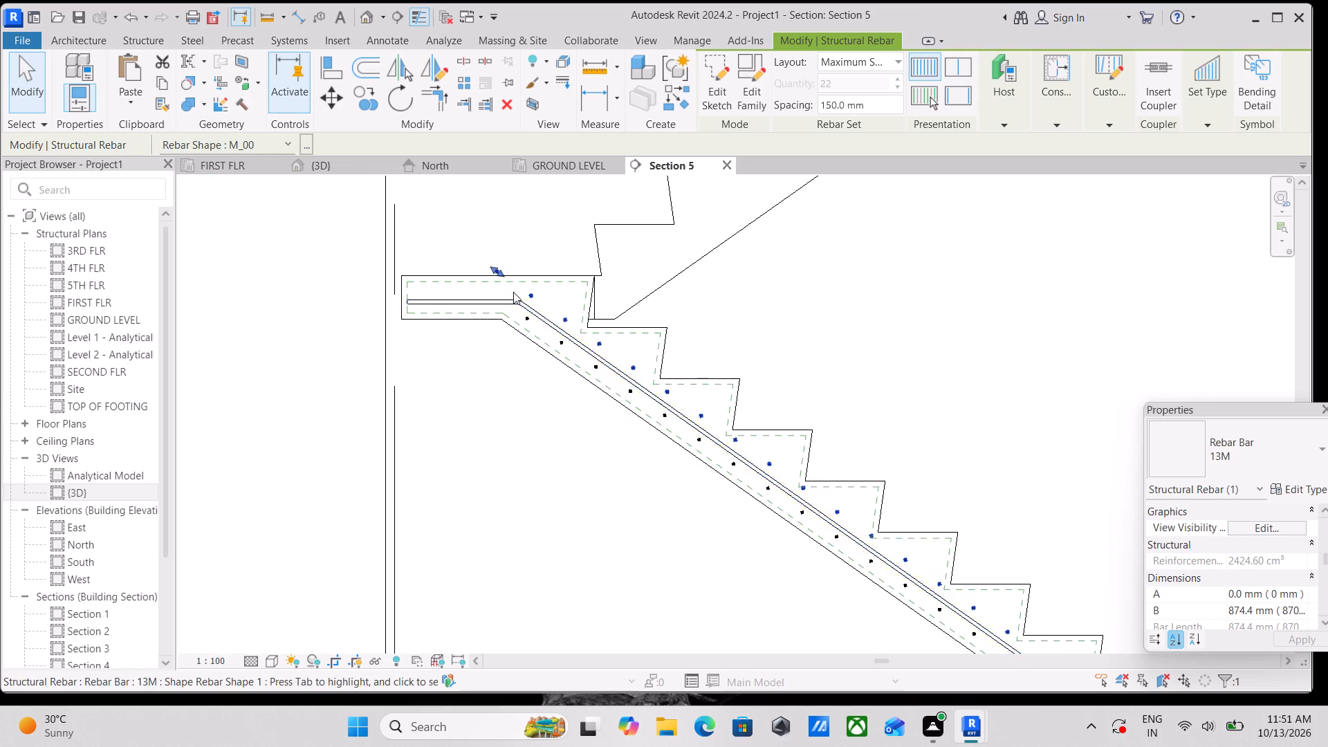
pyautogui.moveTo(499, 273); pyautogui.dragTo(548, 297)
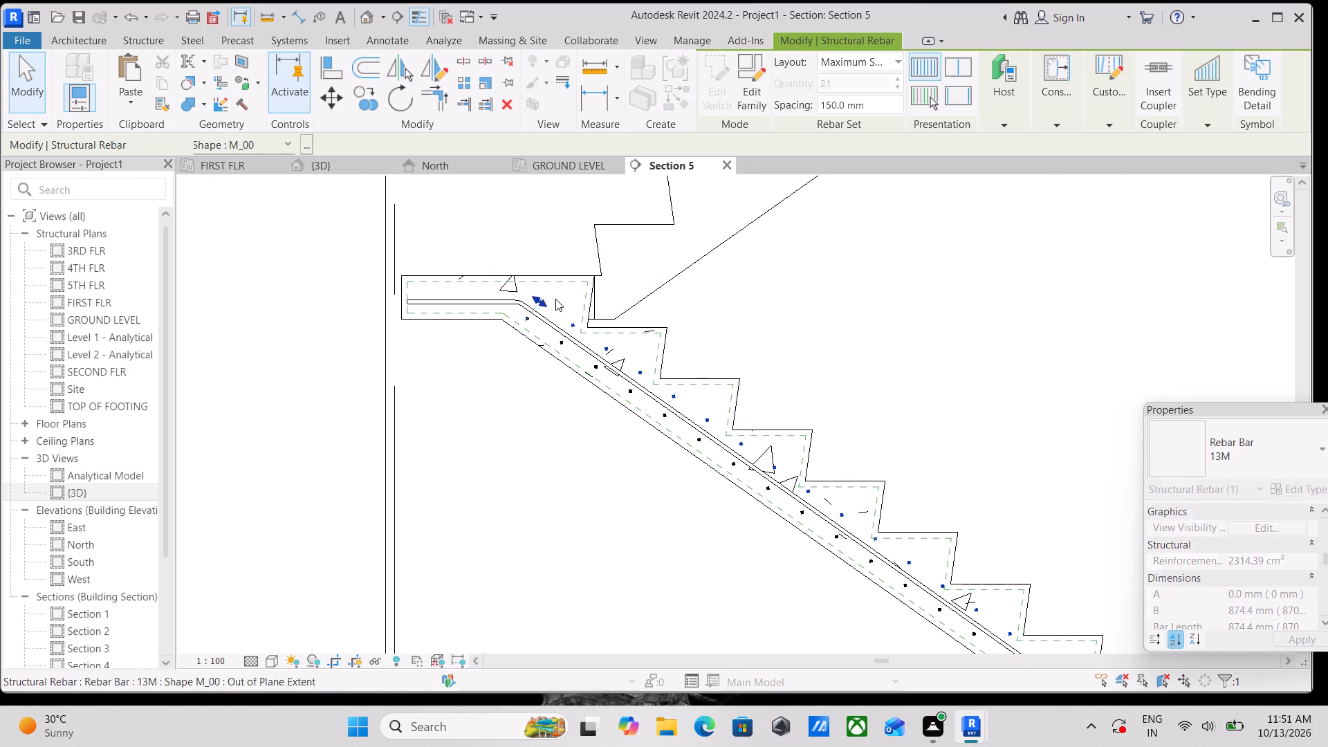
pyautogui.scroll(3, 551, 314)
pyautogui.middleClick(551, 311)
pyautogui.scroll(3, 531, 300)
pyautogui.click(546, 283)
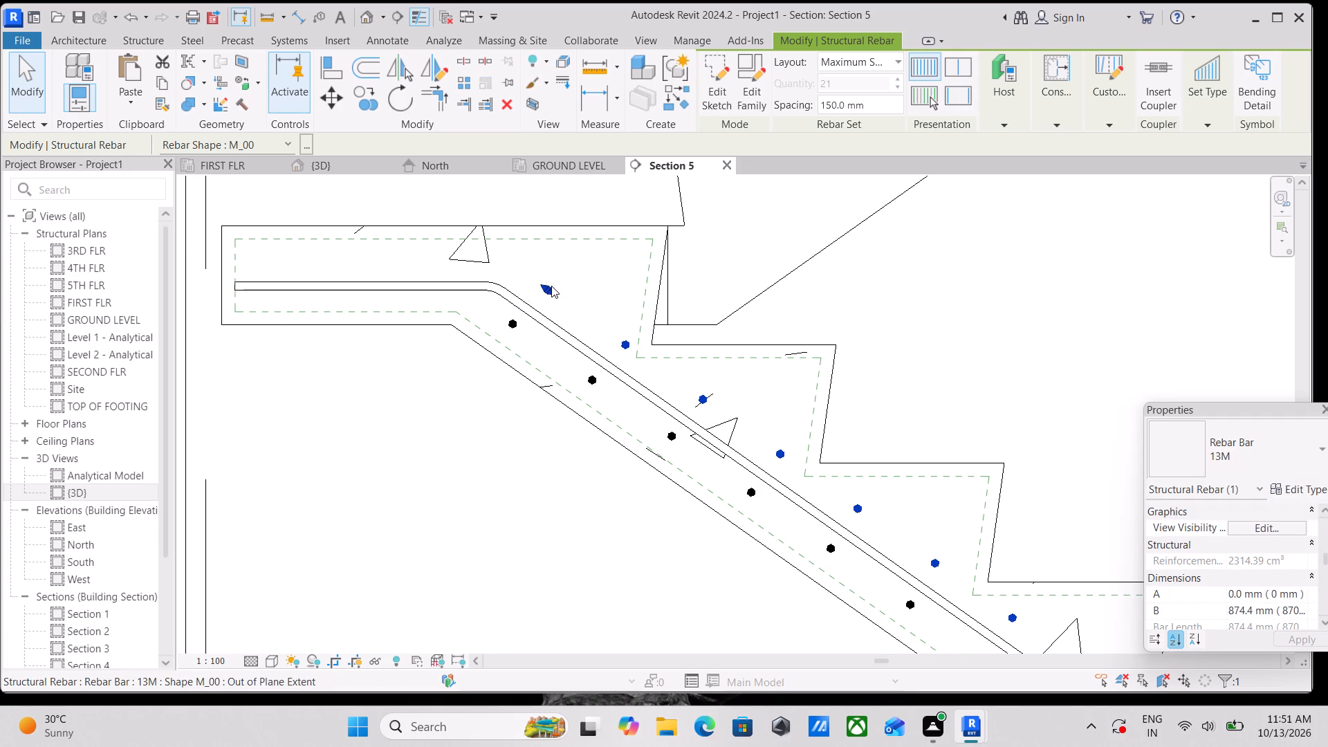
pyautogui.click(545, 285)
# Fine-tune the shortened upper transverse set by nudging it slightly up and toward the stair treads.
pyautogui.scroll(-3, 627, 331)
pyautogui.moveTo(722, 391); pyautogui.dragTo(664, 380, button='middle')
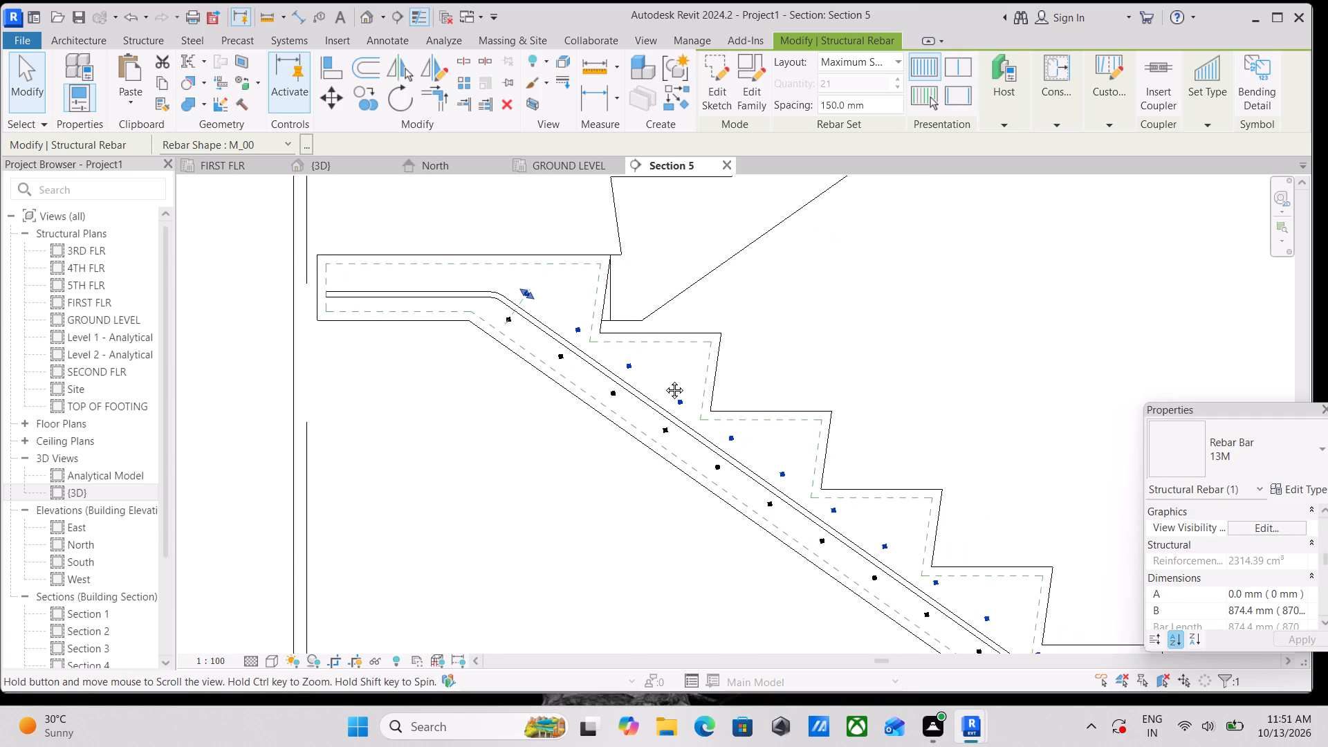
pyautogui.moveTo(664, 380); pyautogui.dragTo(658, 378, button='middle')
pyautogui.press('Up')
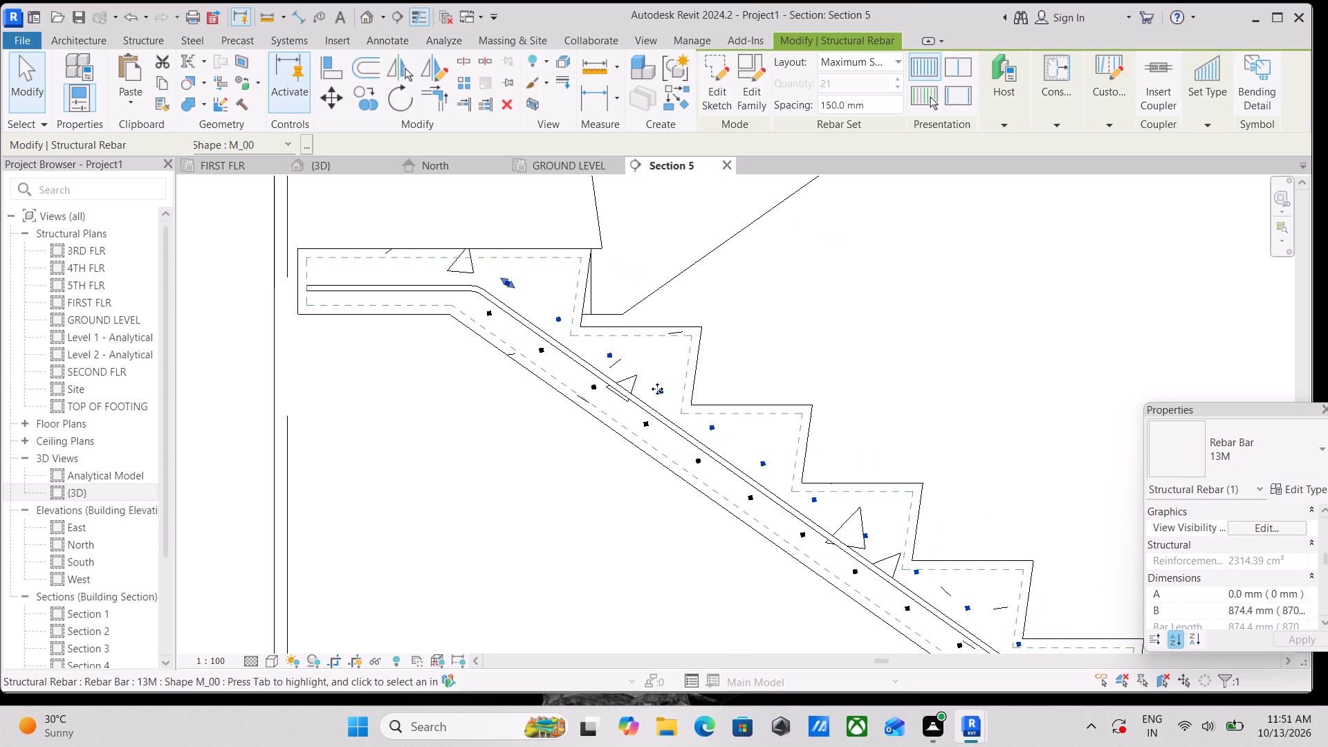
pyautogui.press('Up')
pyautogui.press('Right')
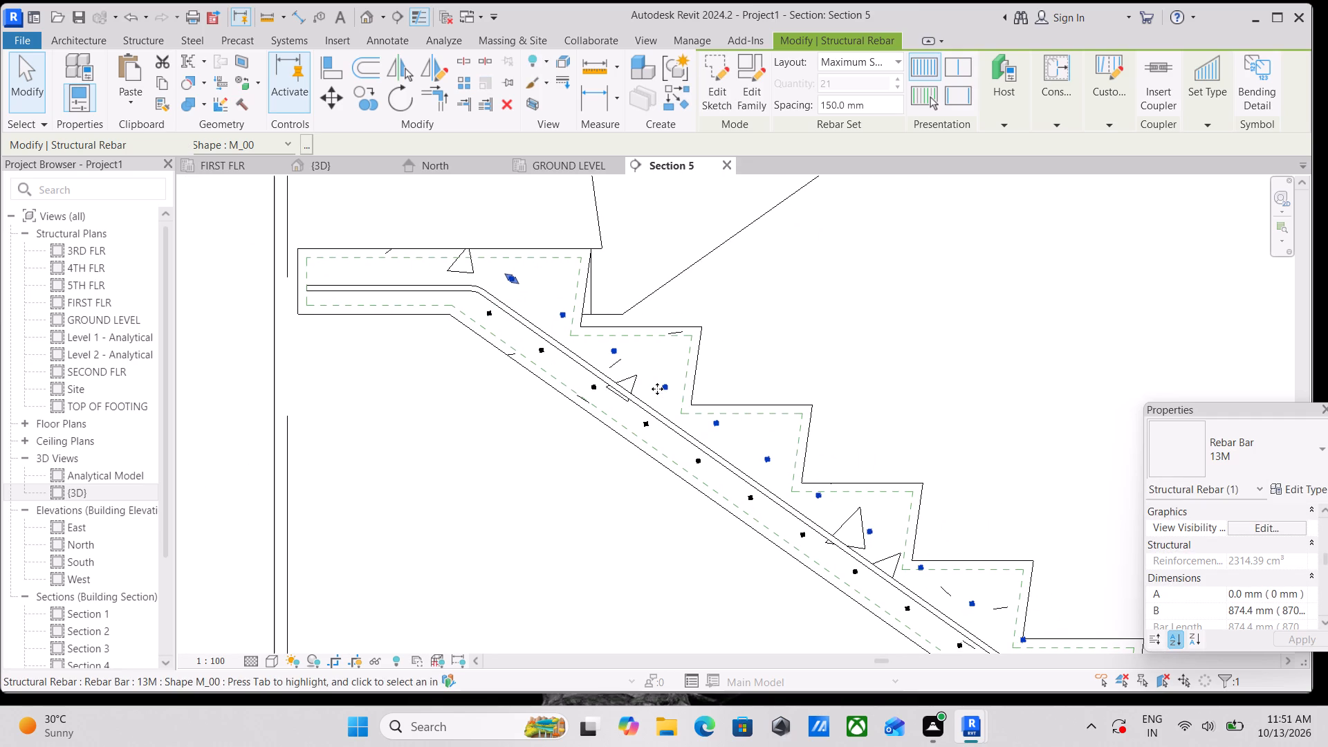
pyautogui.press('Down')
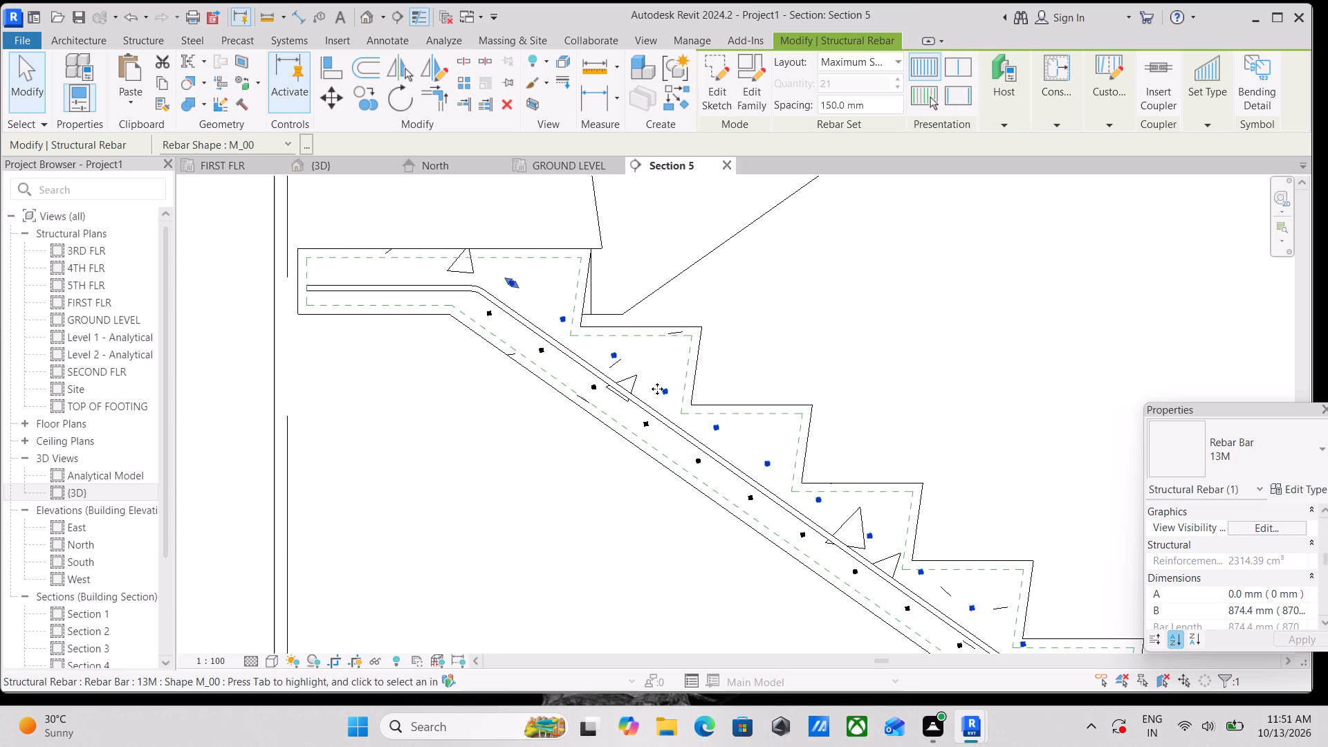
pyautogui.press('Right')
pyautogui.scroll(-3, 657, 389)
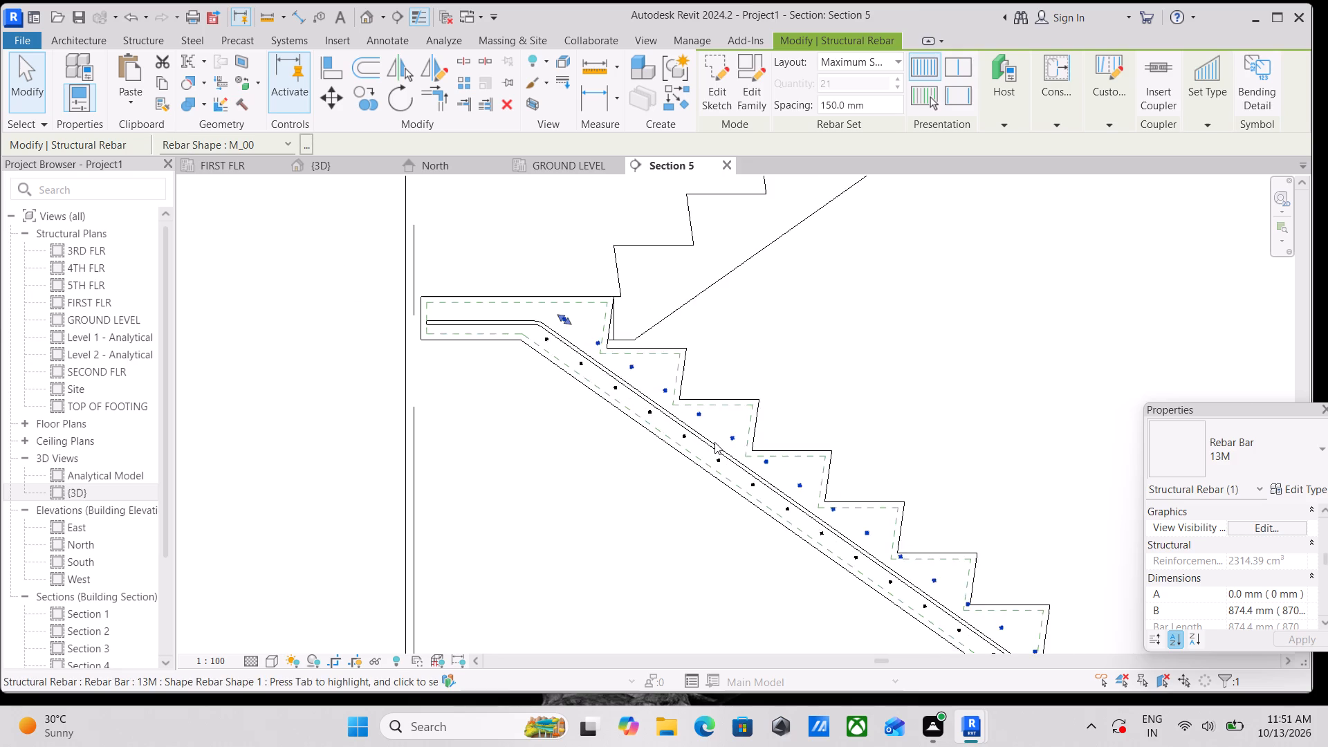
pyautogui.scroll(-1, 714, 442)
pyautogui.moveTo(714, 442); pyautogui.dragTo(586, 318, button='middle')
pyautogui.scroll(-2, 937, 542)
pyautogui.moveTo(937, 542); pyautogui.dragTo(937, 544, button='middle')
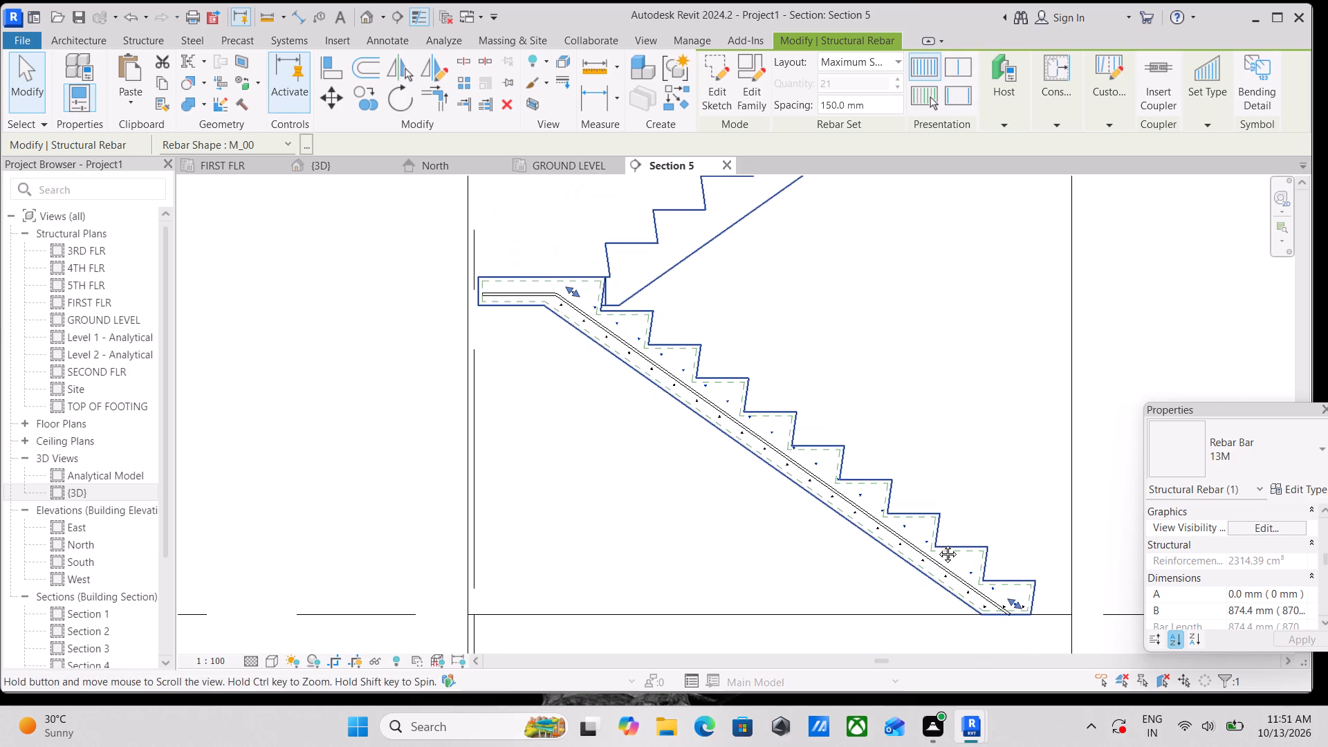
pyautogui.moveTo(937, 544); pyautogui.dragTo(936, 555, button='middle')
pyautogui.press('Escape')
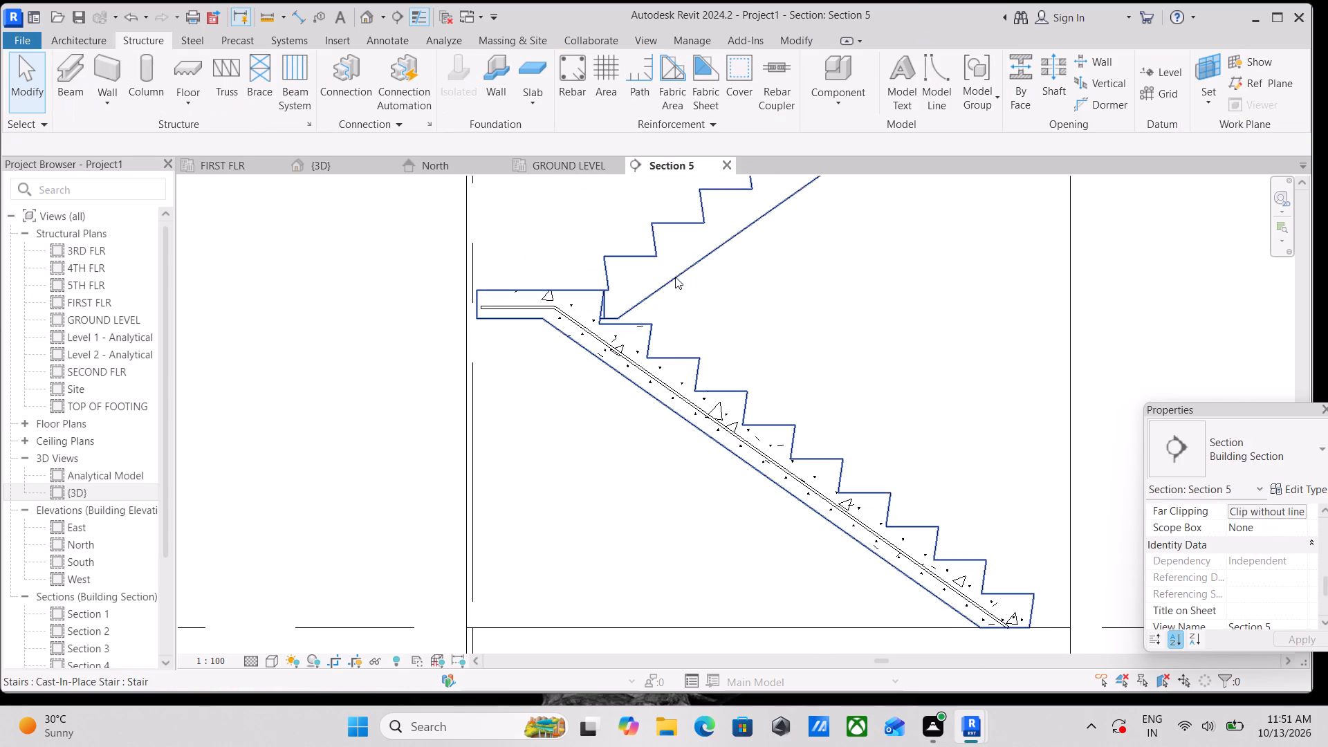
# Examine the lower flight's upper and lower transverse bars against the bent lengthwise bars in the {3D} view.
pyautogui.click(333, 171)
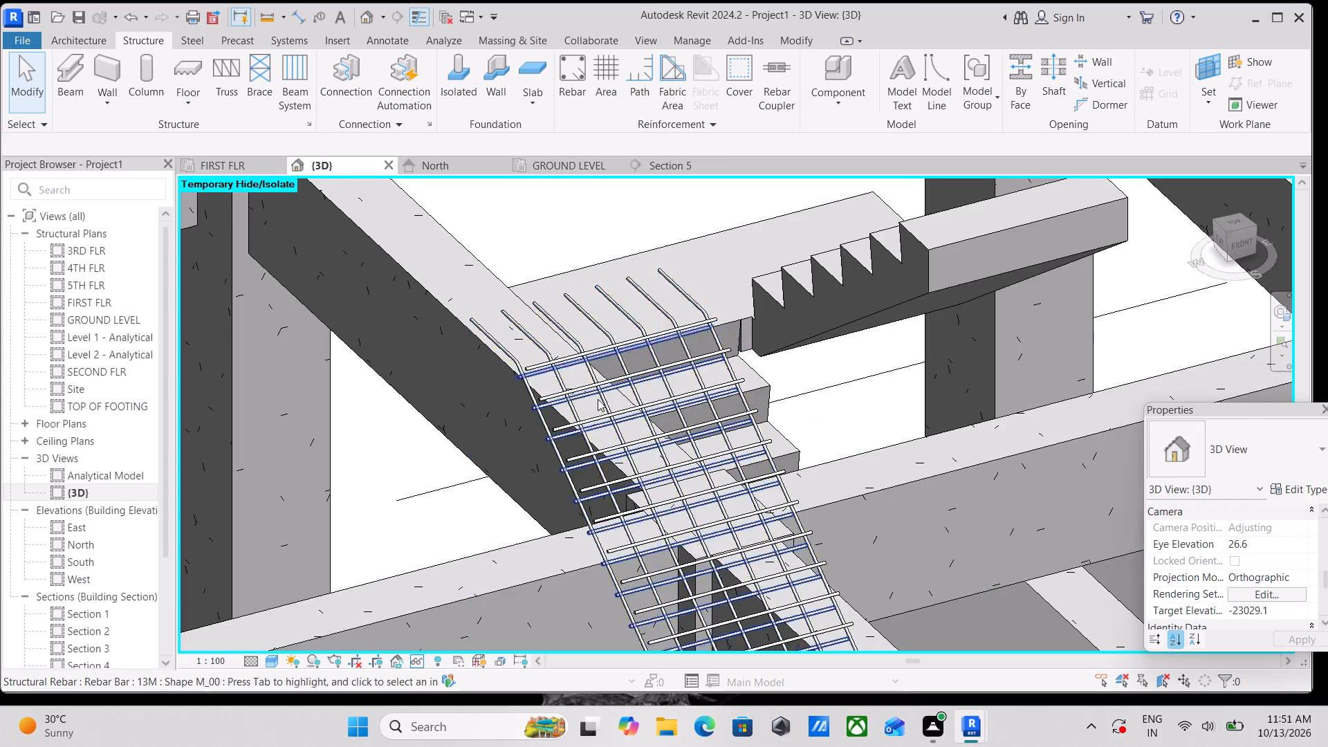
pyautogui.scroll(-2, 602, 399)
pyautogui.keyDown('shift'); pyautogui.moveTo(709, 522); pyautogui.dragTo(719, 509, button='middle'); pyautogui.keyUp('shift')
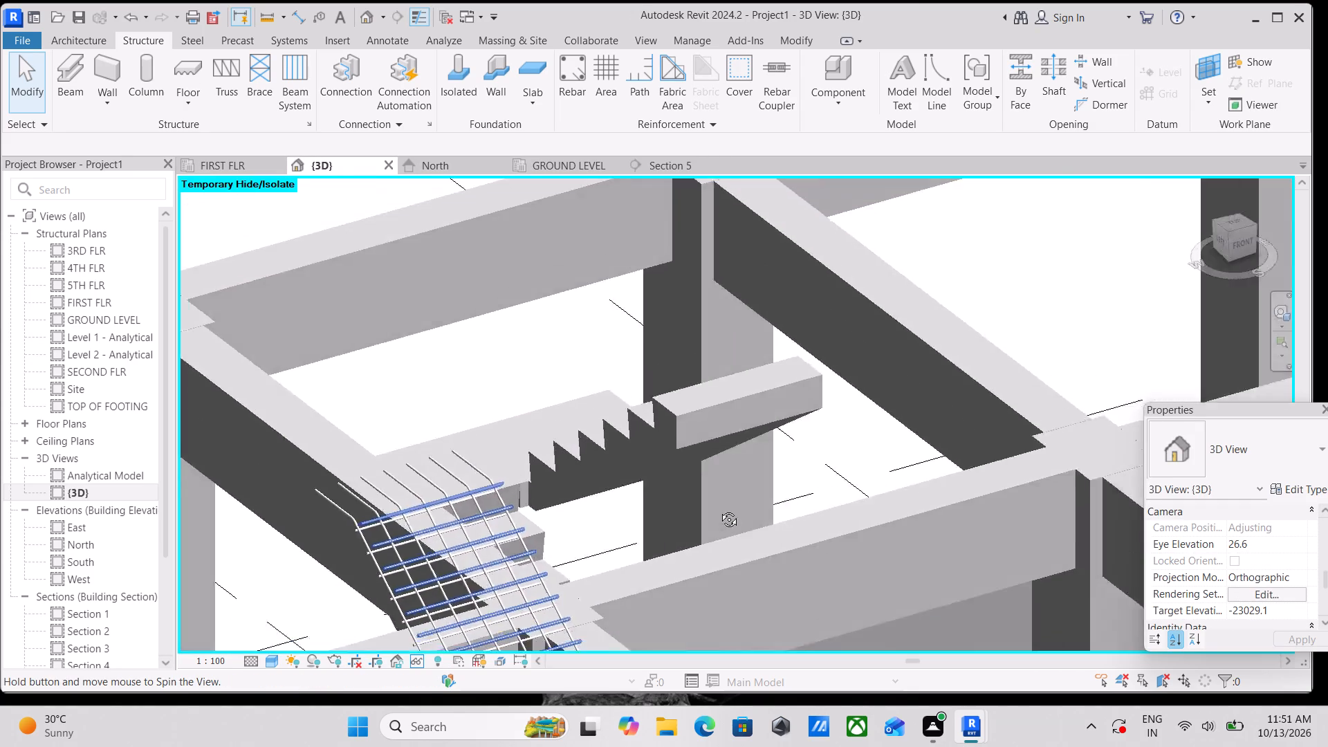
pyautogui.keyDown('shift'); pyautogui.moveTo(719, 509); pyautogui.dragTo(737, 481, button='middle'); pyautogui.keyUp('shift')
pyautogui.scroll(-2, 737, 481)
pyautogui.moveTo(737, 481); pyautogui.dragTo(842, 309, button='middle')
pyautogui.moveTo(610, 548); pyautogui.dragTo(727, 350, button='middle')
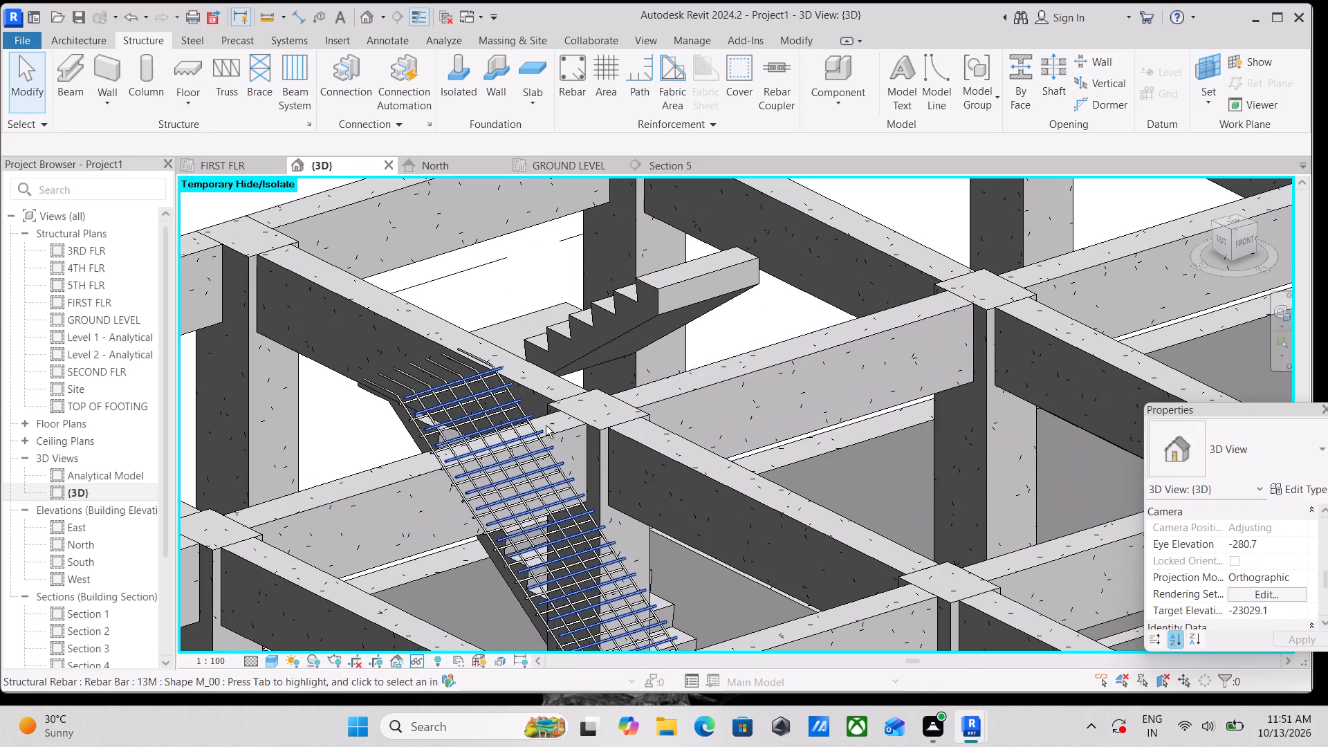
pyautogui.keyDown('shift'); pyautogui.moveTo(546, 425); pyautogui.dragTo(561, 412, button='middle'); pyautogui.keyUp('shift')
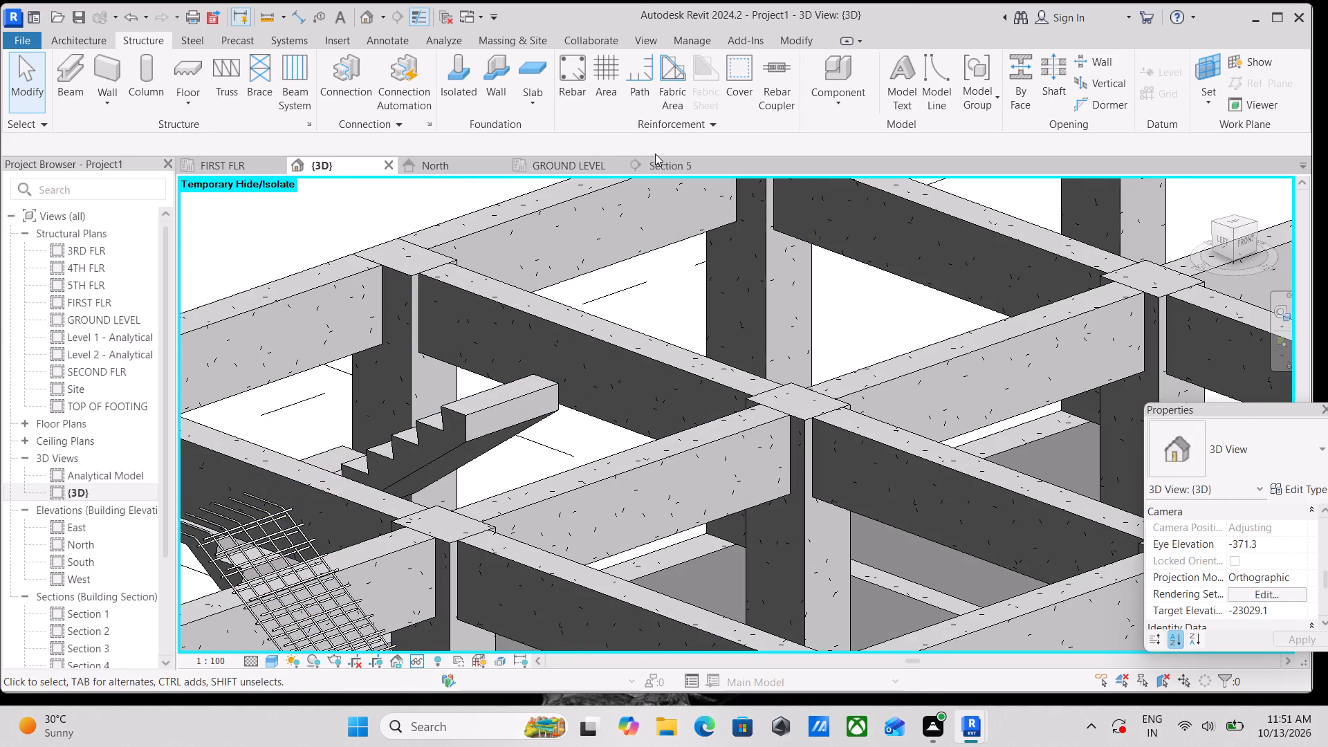
# In Section 5, place a transverse 13M straight bar set, shape M_00, at 150 mm maximum spacing along the landing's top cover.
pyautogui.click(659, 159)
pyautogui.scroll(4, 540, 346)
pyautogui.scroll(1, 492, 311)
pyautogui.moveTo(492, 311); pyautogui.dragTo(576, 371, button='middle')
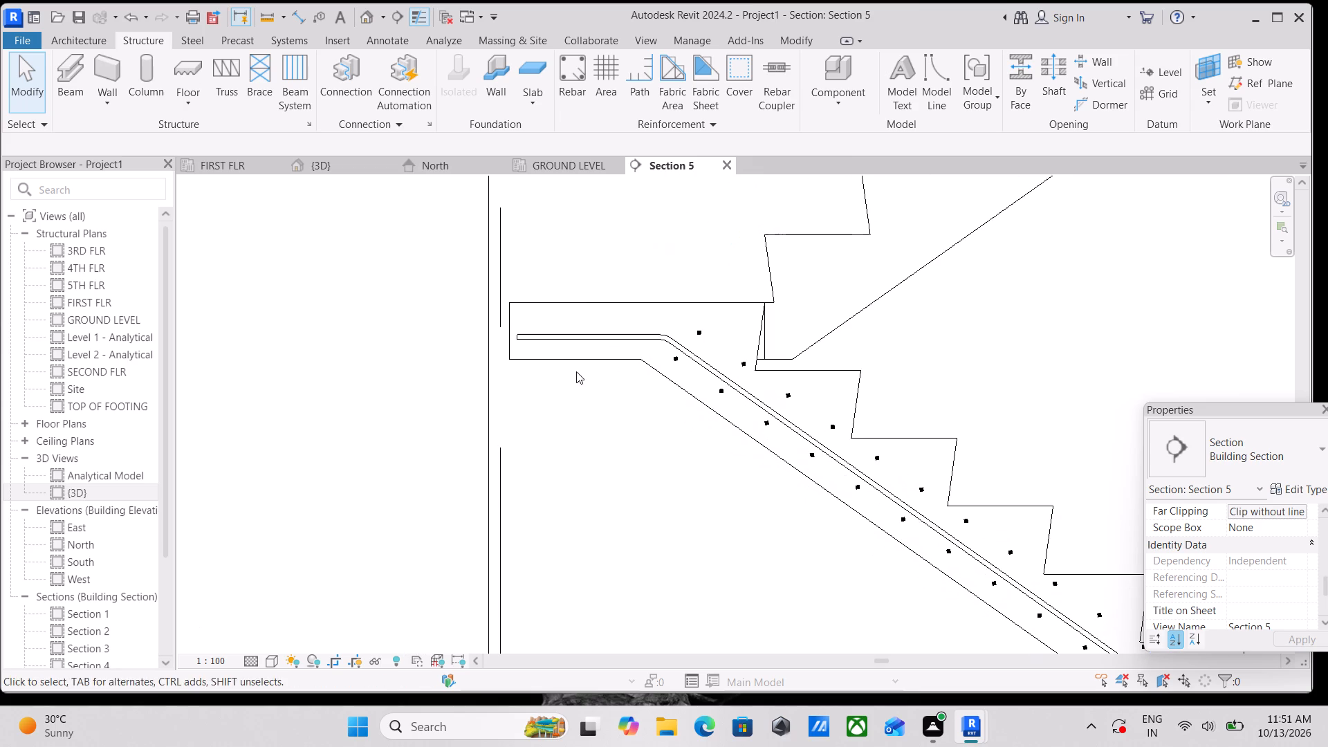
pyautogui.middleClick(524, 367)
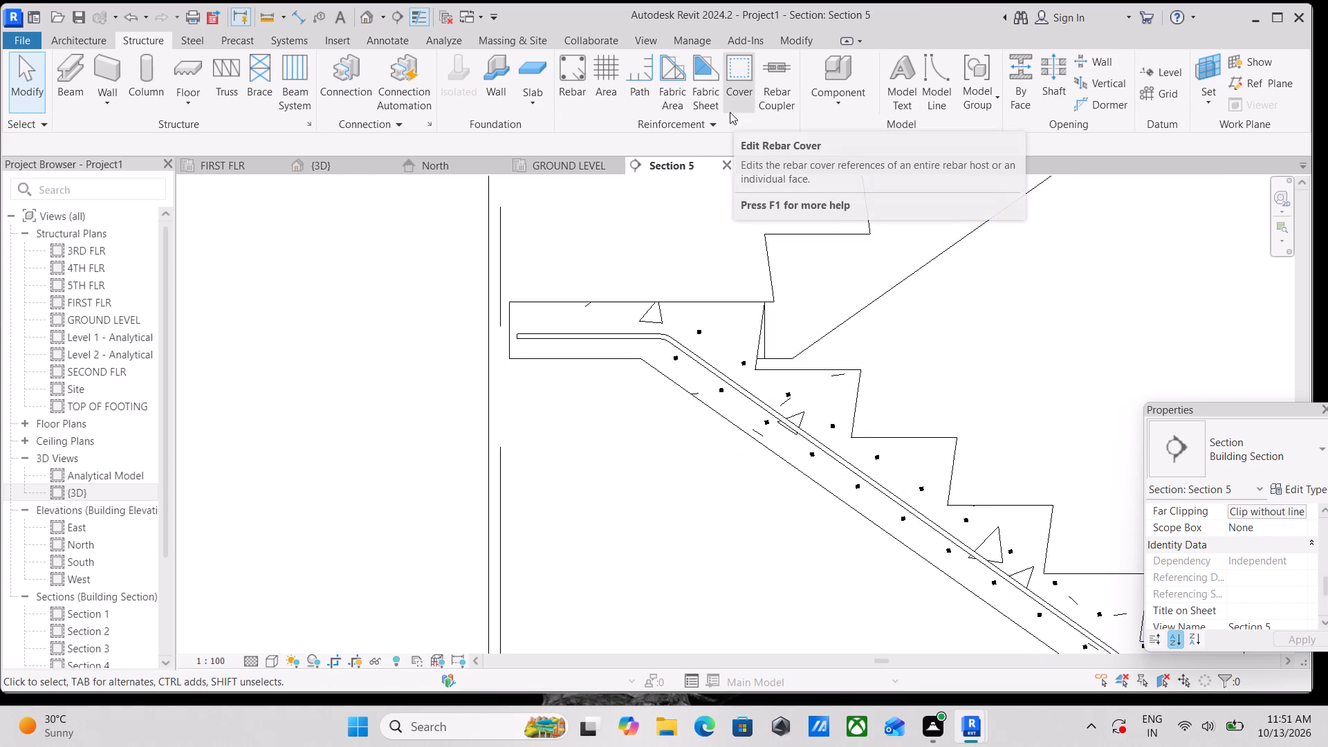
pyautogui.click(558, 86)
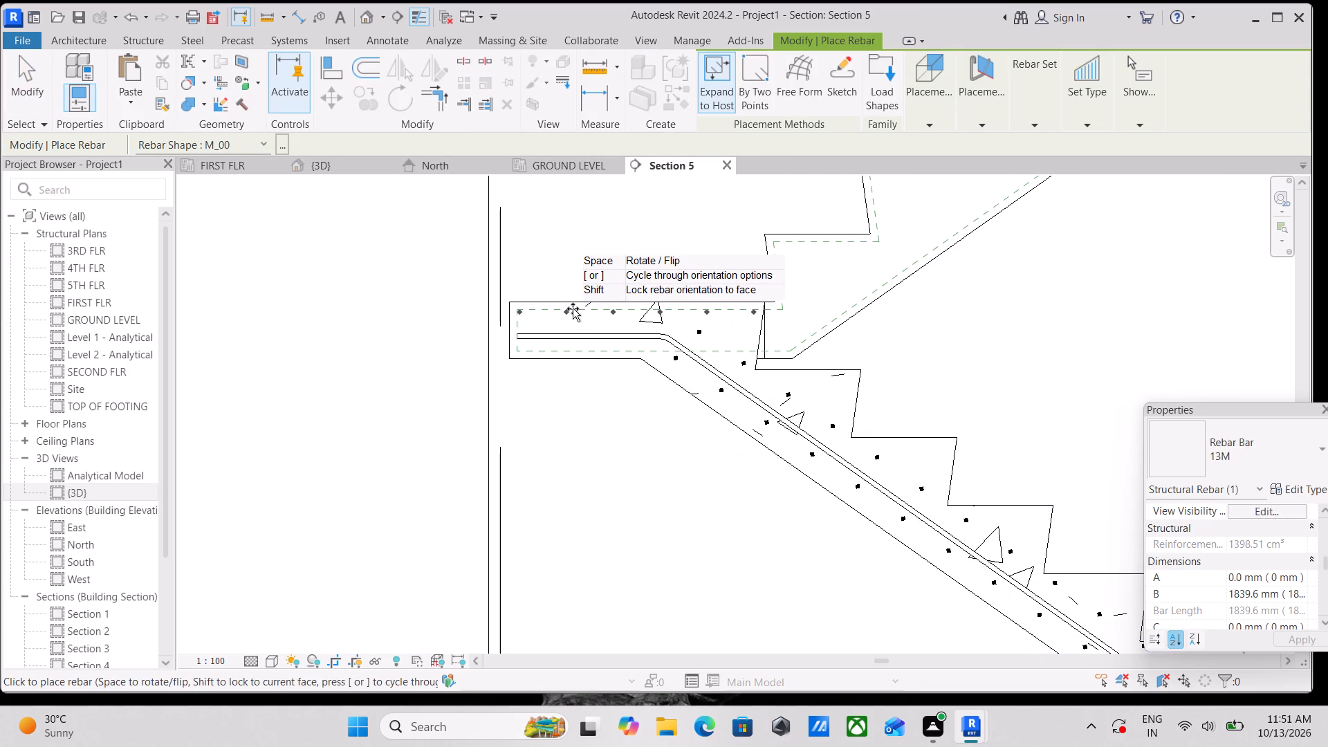
pyautogui.scroll(4, 573, 308)
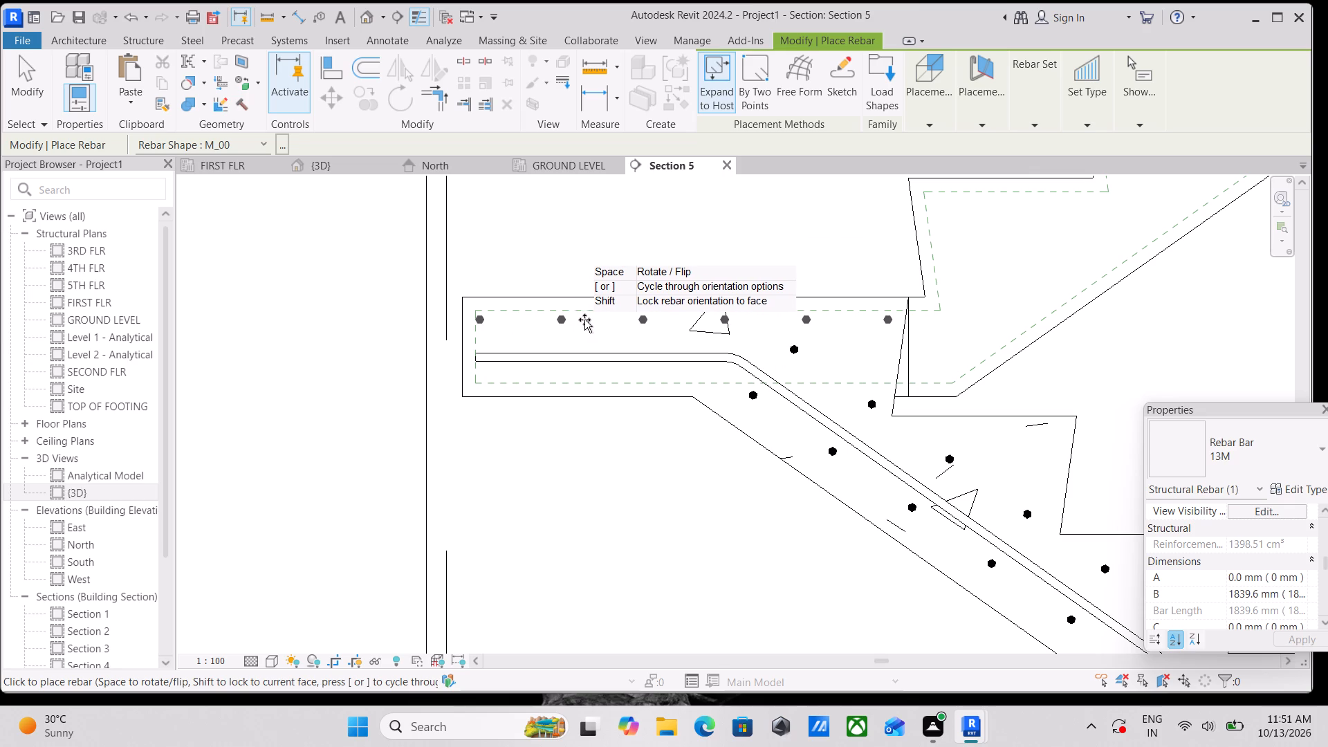
pyautogui.click(590, 321)
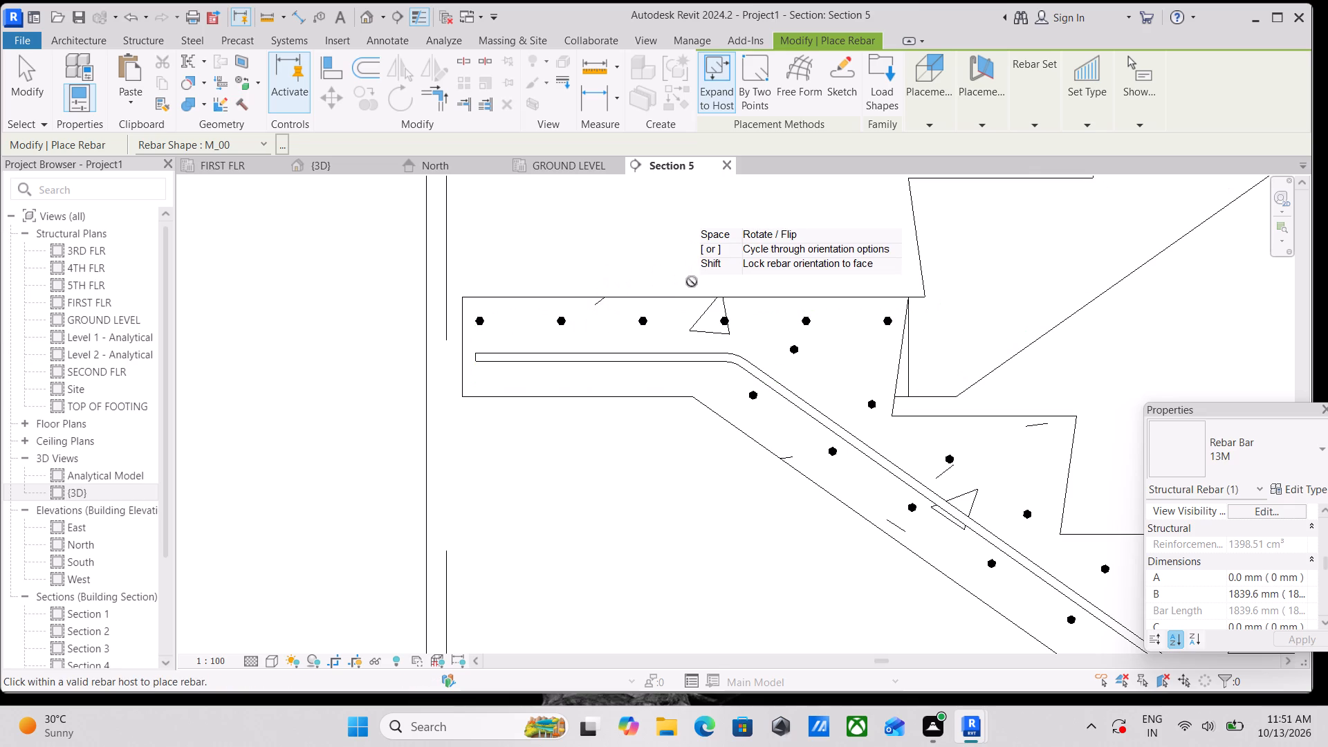
pyautogui.scroll(2, 681, 286)
pyautogui.press('Escape')
# Set the landing's top transverse bar set to show unobscured in the {3D} view.
pyautogui.click(628, 333)
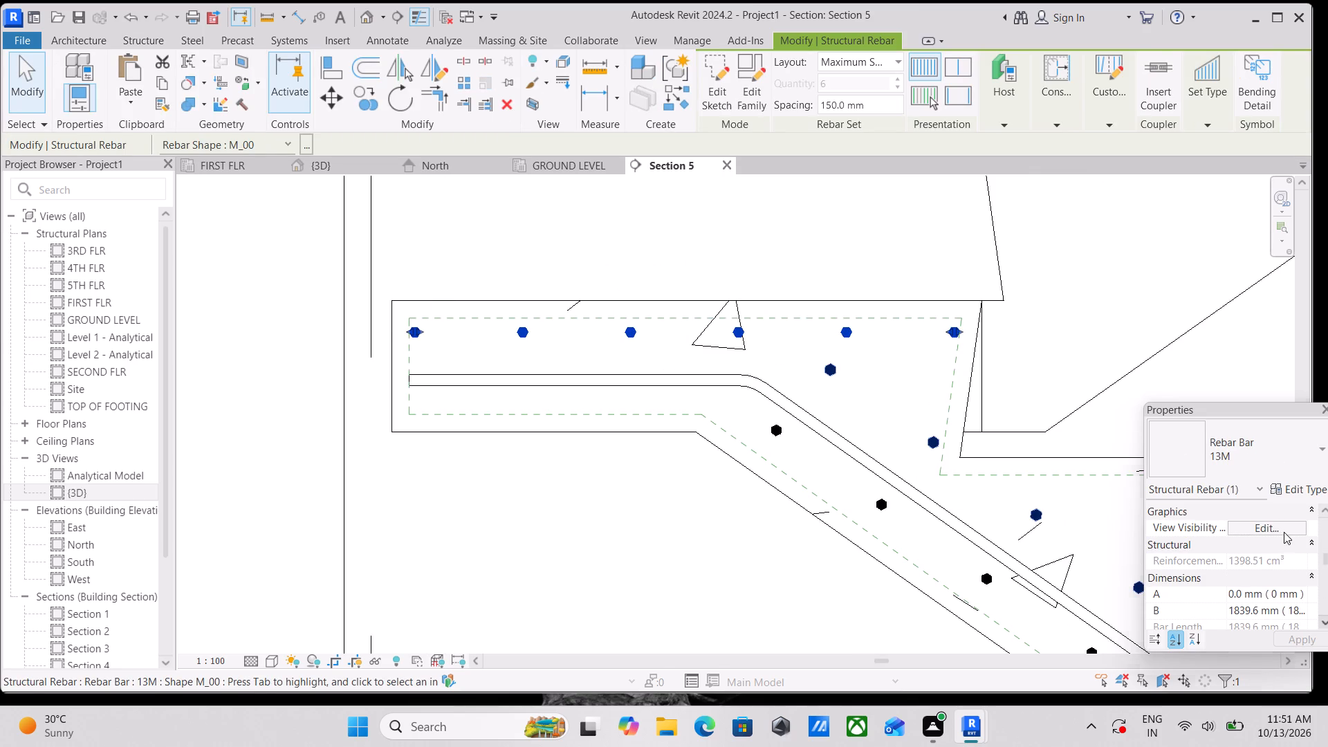
pyautogui.click(1284, 532)
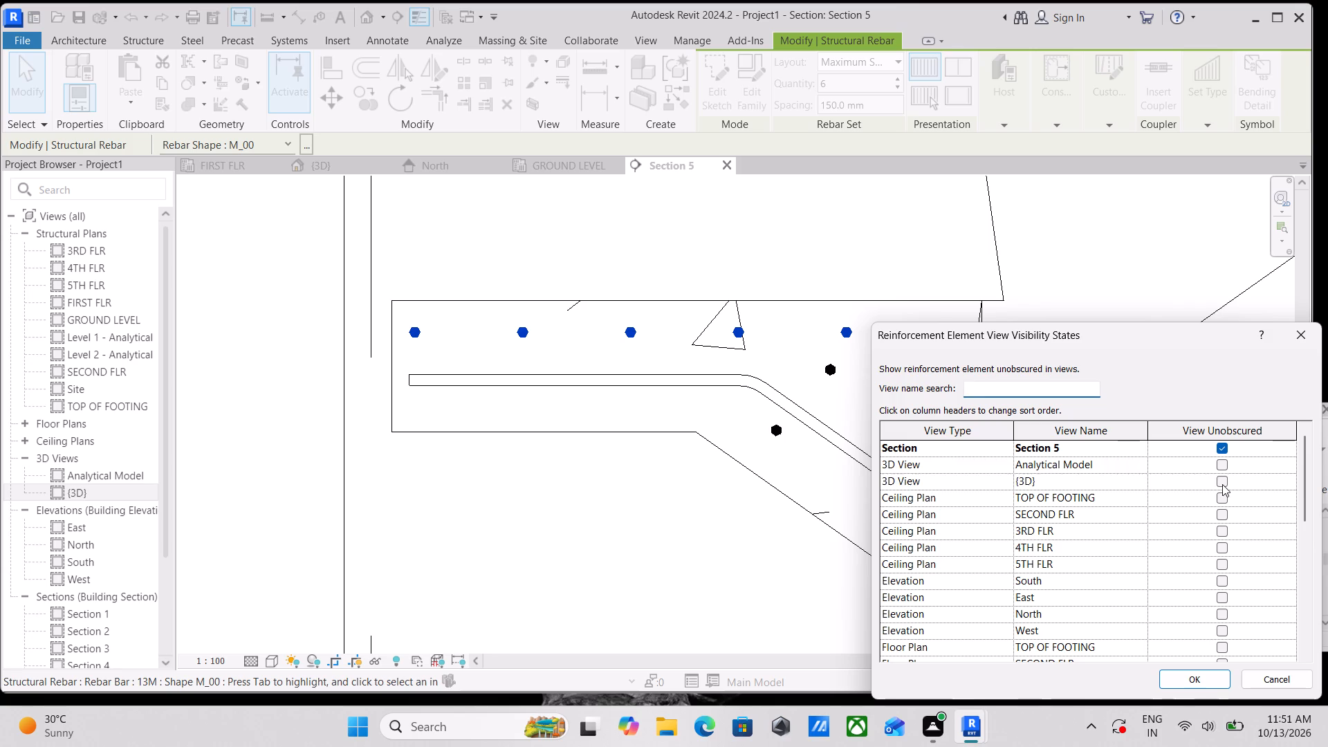
pyautogui.click(1222, 484)
pyautogui.click(1210, 685)
pyautogui.press('Escape')
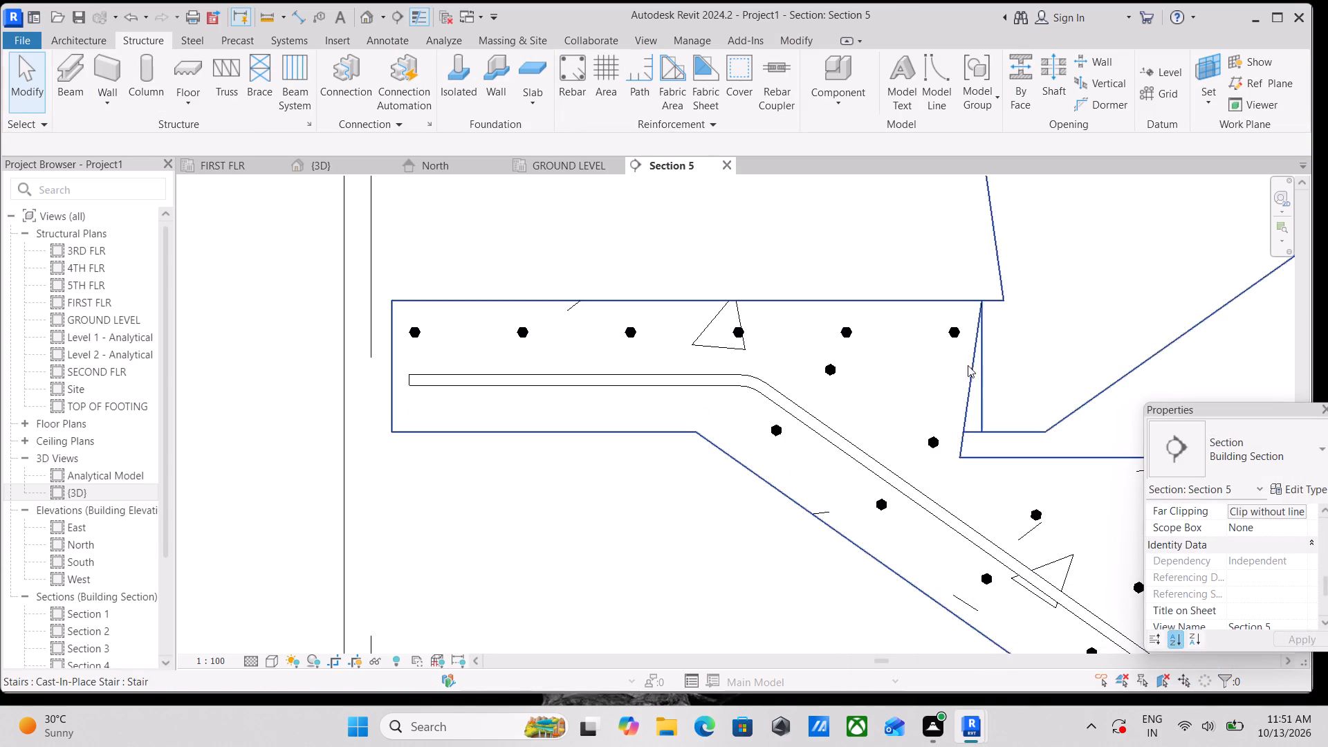
# Pull both ends of the landing's top transverse set inward from the landing's edges.
pyautogui.click(957, 331)
pyautogui.moveTo(946, 328); pyautogui.dragTo(900, 324)
pyautogui.moveTo(868, 323); pyautogui.dragTo(840, 323)
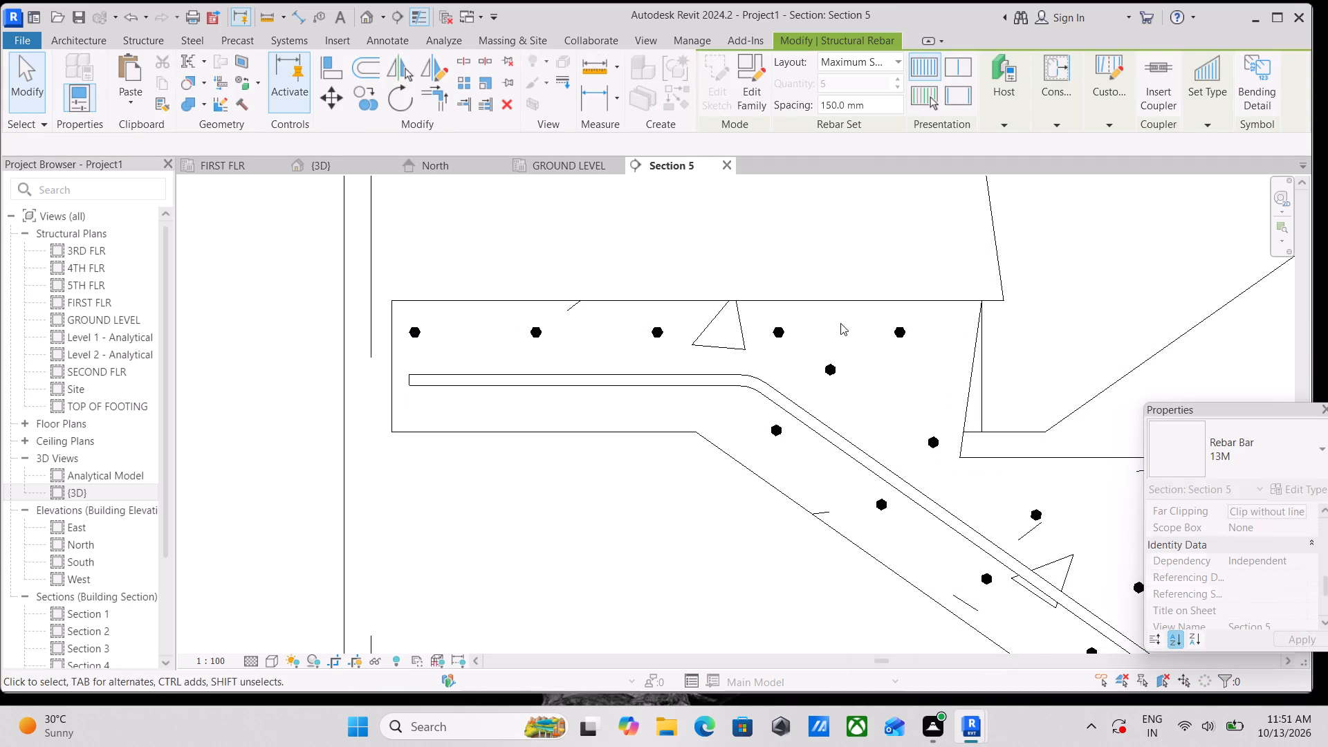
pyautogui.moveTo(840, 323); pyautogui.dragTo(839, 323)
pyautogui.click(900, 332)
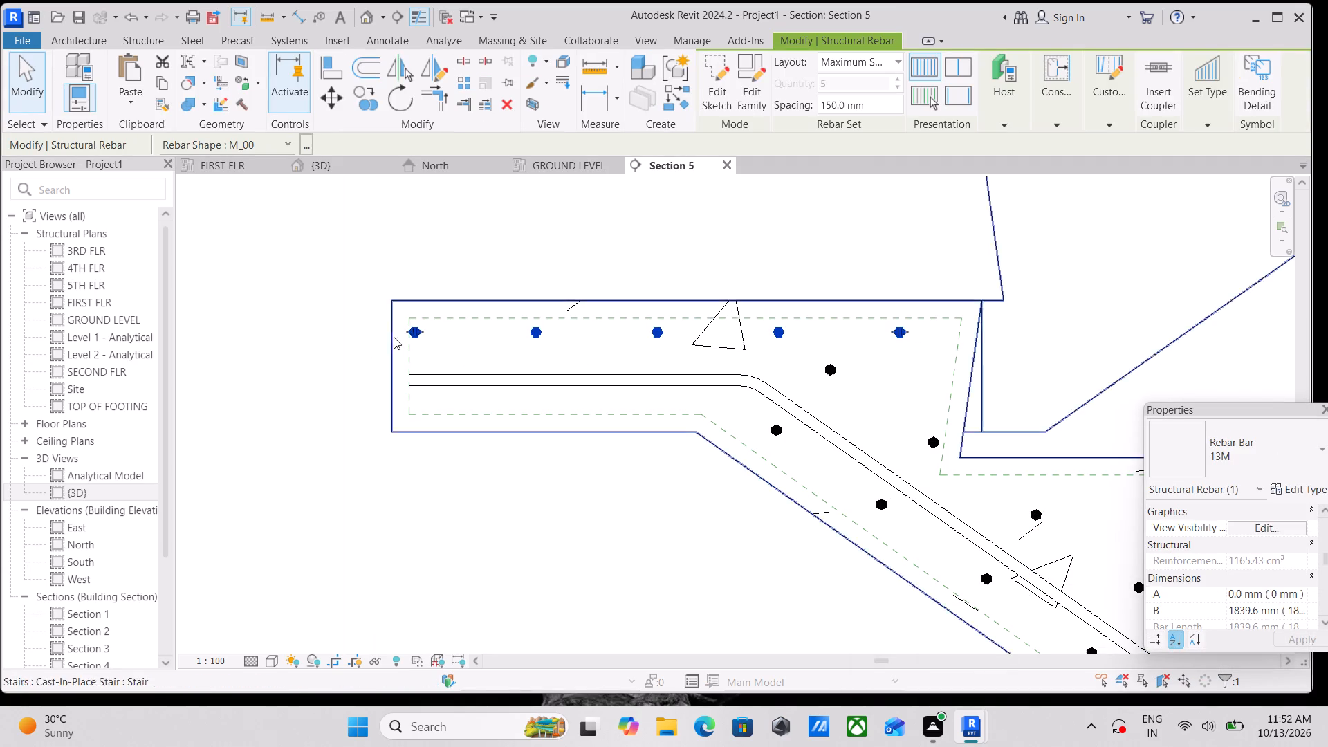
pyautogui.moveTo(418, 329); pyautogui.dragTo(431, 330)
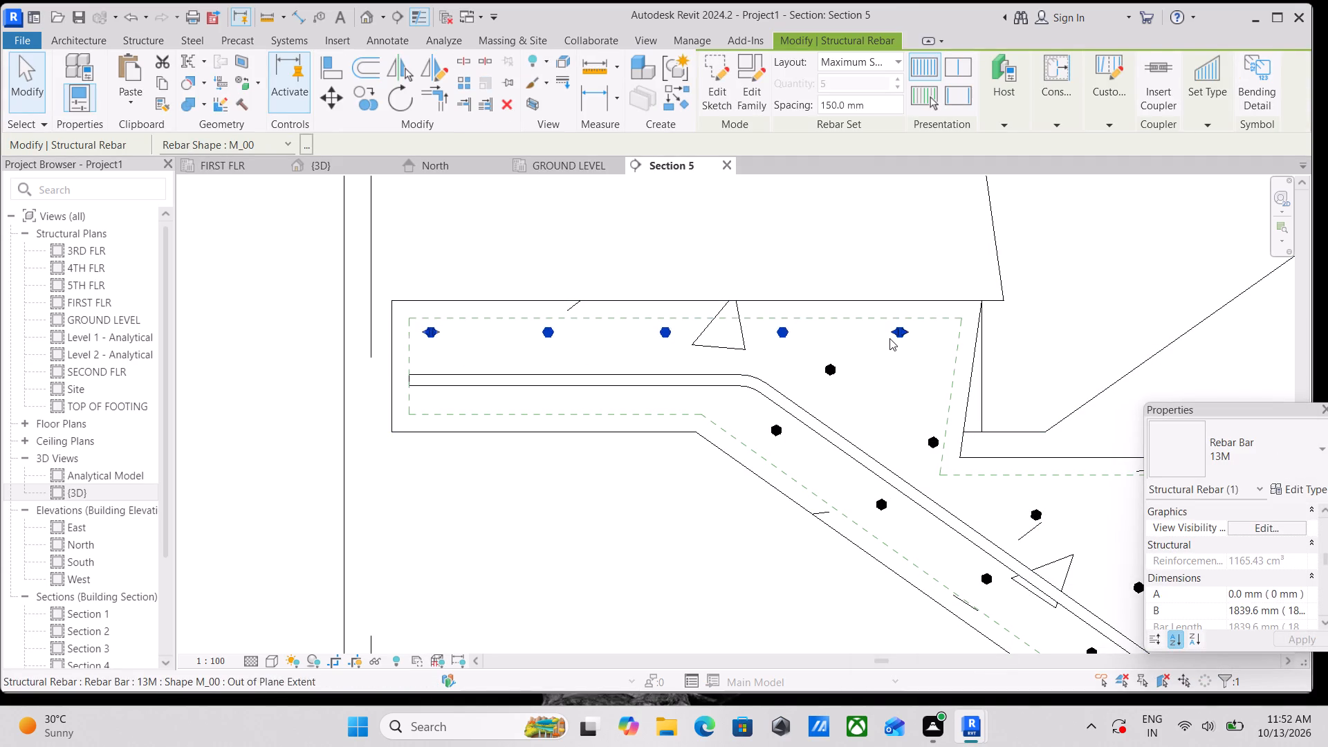
pyautogui.press('Escape')
# Examine the bar layout at the landing and its junction with the upper flight in Section 5.
pyautogui.scroll(-2, 889, 338)
pyautogui.moveTo(907, 338); pyautogui.dragTo(849, 383, button='middle')
pyautogui.scroll(-2, 866, 382)
pyautogui.moveTo(866, 382); pyautogui.dragTo(711, 454, button='middle')
pyautogui.scroll(-2, 734, 443)
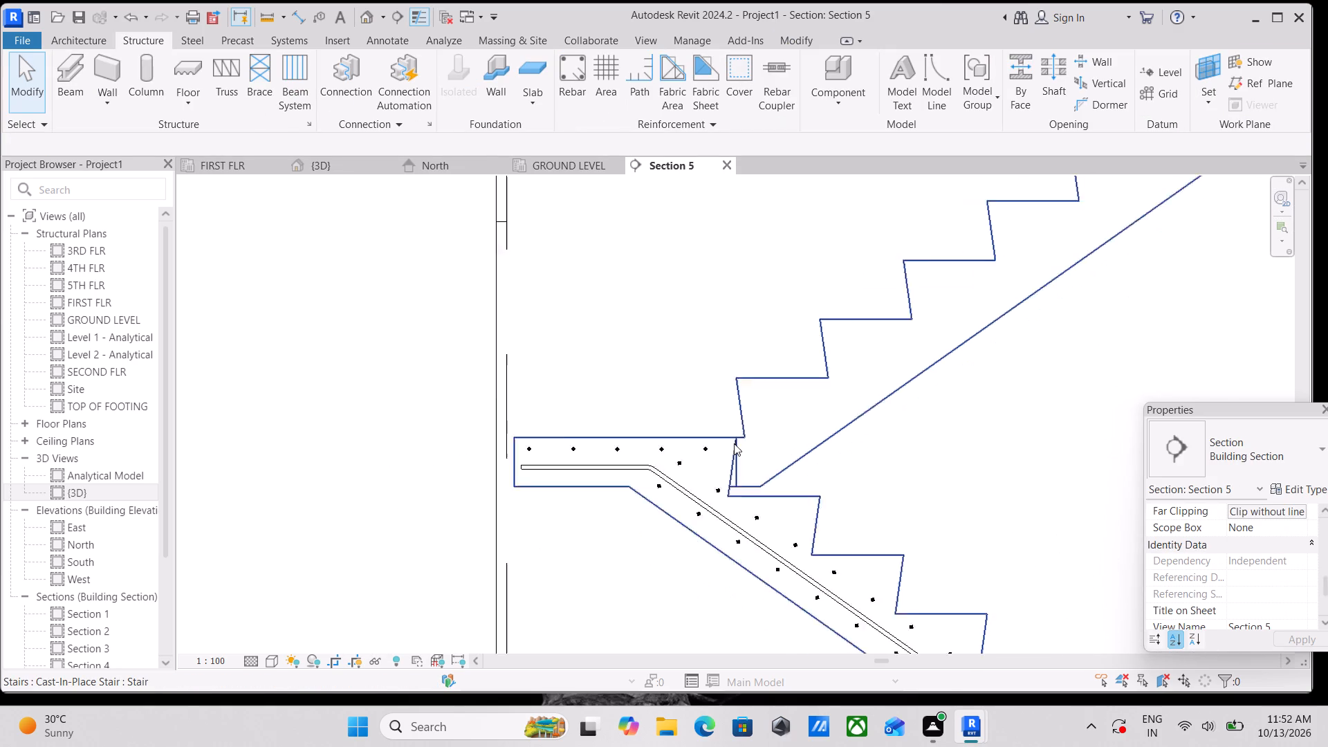
pyautogui.scroll(-7, 734, 443)
pyautogui.scroll(-3, 793, 407)
pyautogui.scroll(4, 746, 450)
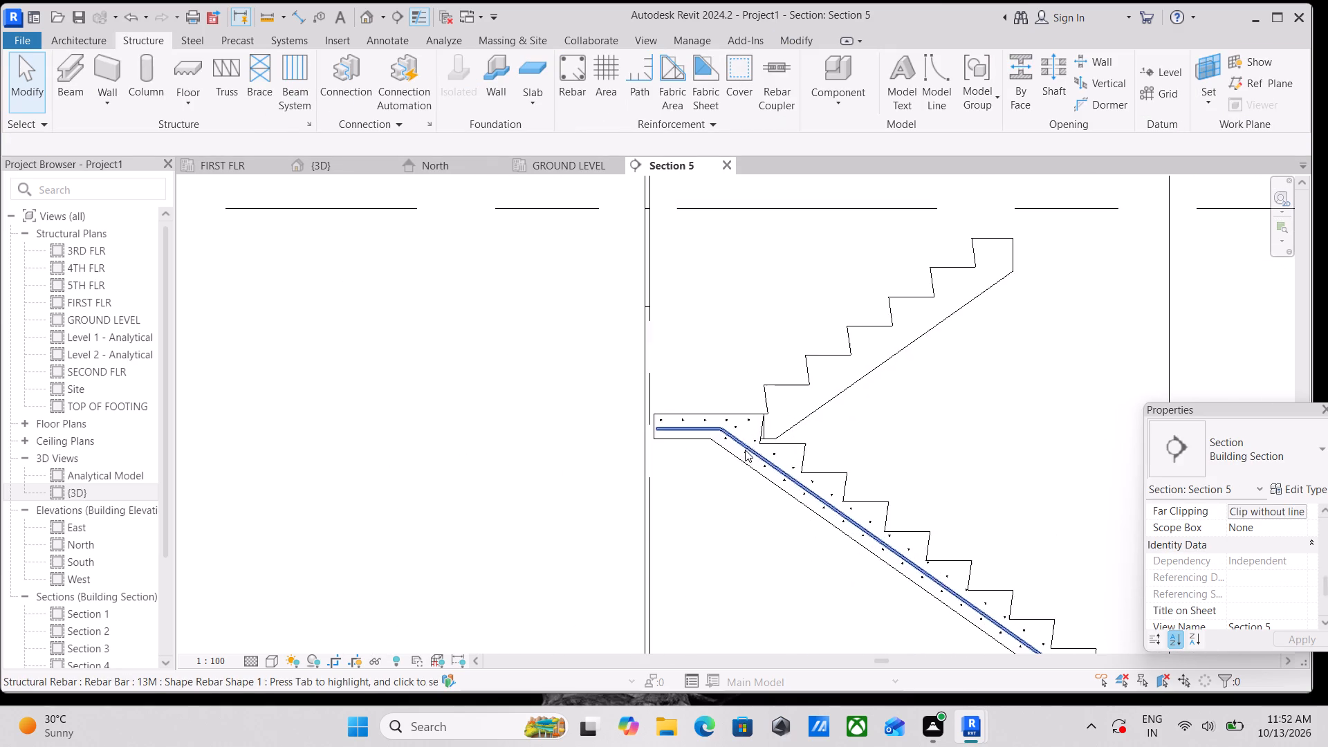
pyautogui.scroll(4, 745, 450)
pyautogui.scroll(4, 676, 452)
pyautogui.moveTo(755, 382); pyautogui.dragTo(643, 450, button='middle')
pyautogui.scroll(-3, 728, 432)
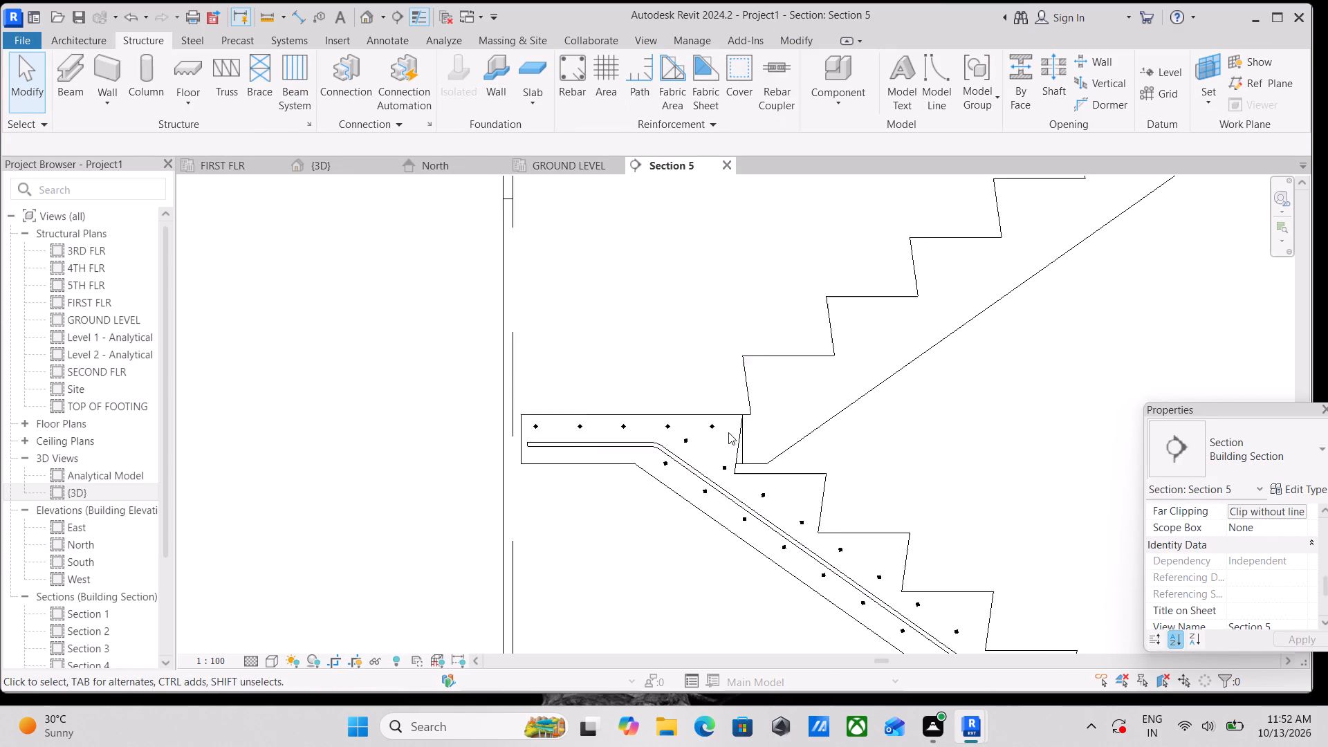
pyautogui.moveTo(729, 432); pyautogui.dragTo(584, 504, button='middle')
pyautogui.scroll(-3, 613, 491)
pyautogui.scroll(-2, 699, 439)
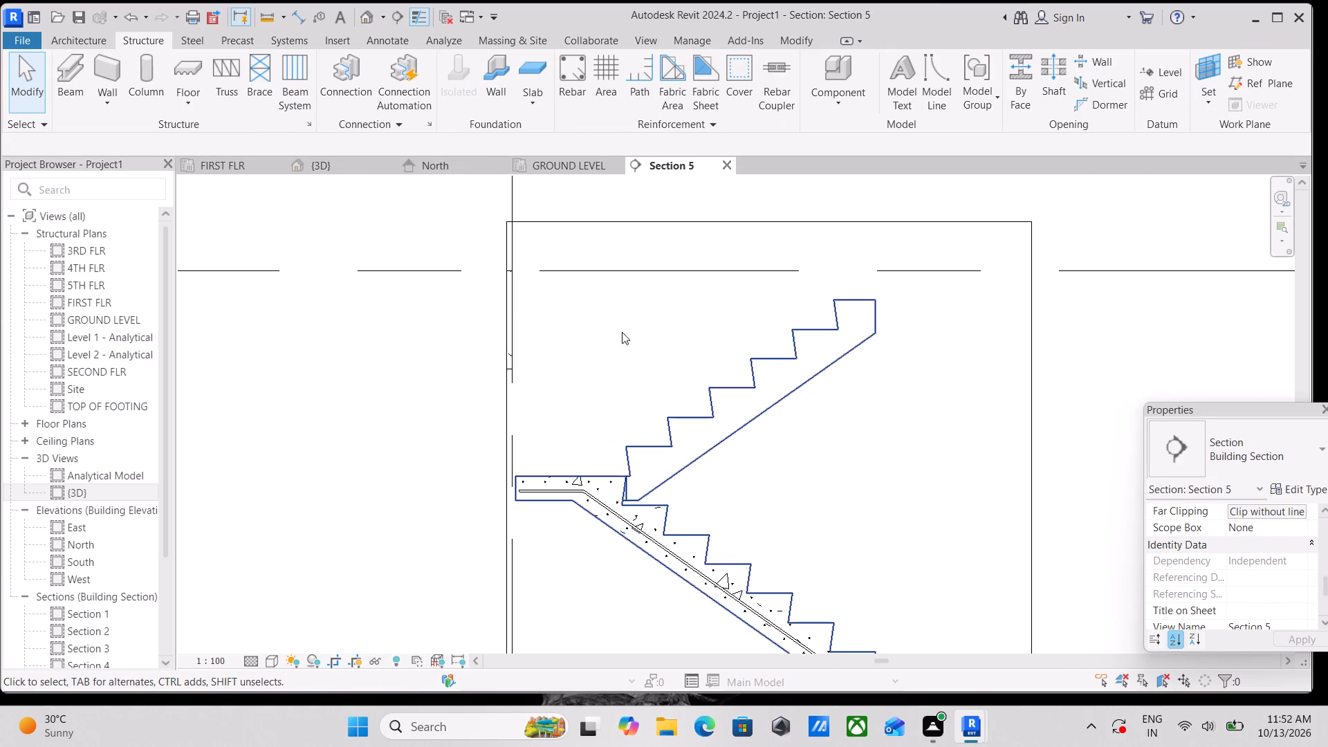
# Examine the stair landing's reinforcement in the {3D} view from several angles, including the exposed landing edge and its junction with the lower flight.
pyautogui.click(311, 168)
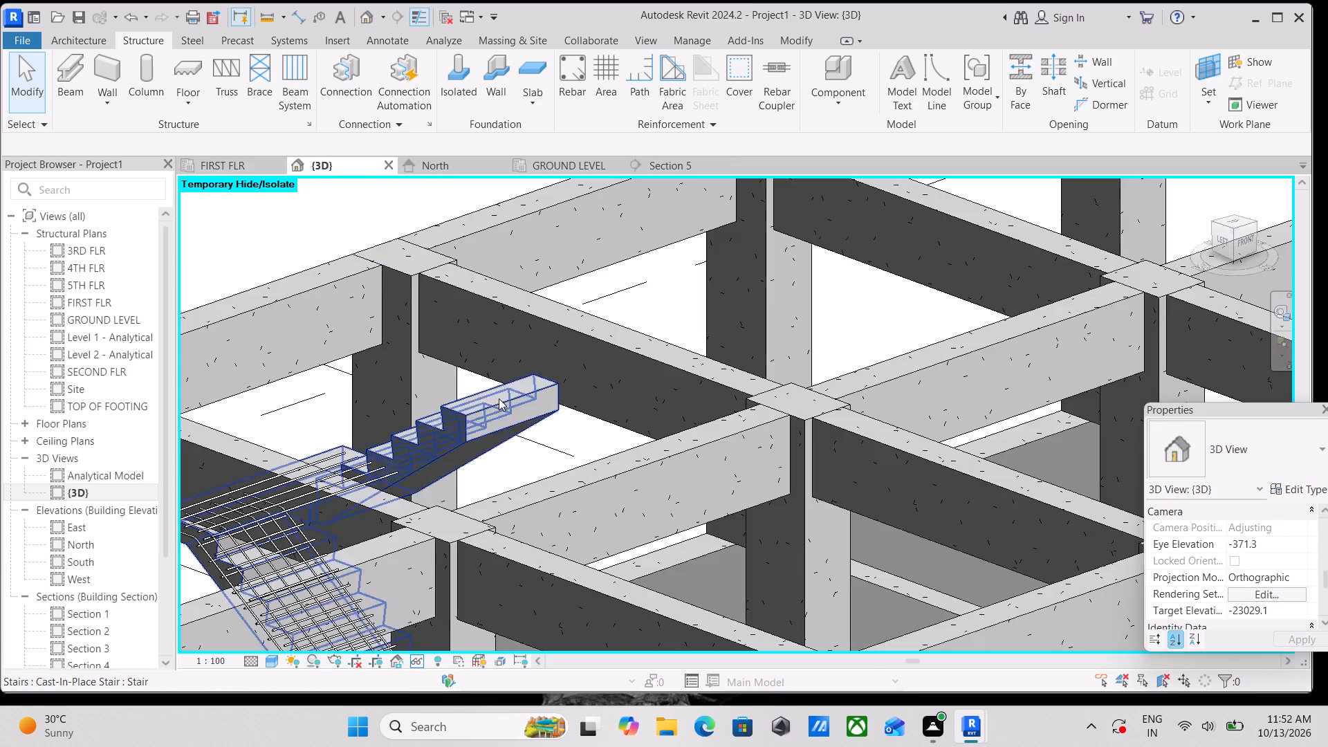
pyautogui.scroll(-5, 501, 399)
pyautogui.moveTo(488, 484); pyautogui.dragTo(497, 521, button='middle')
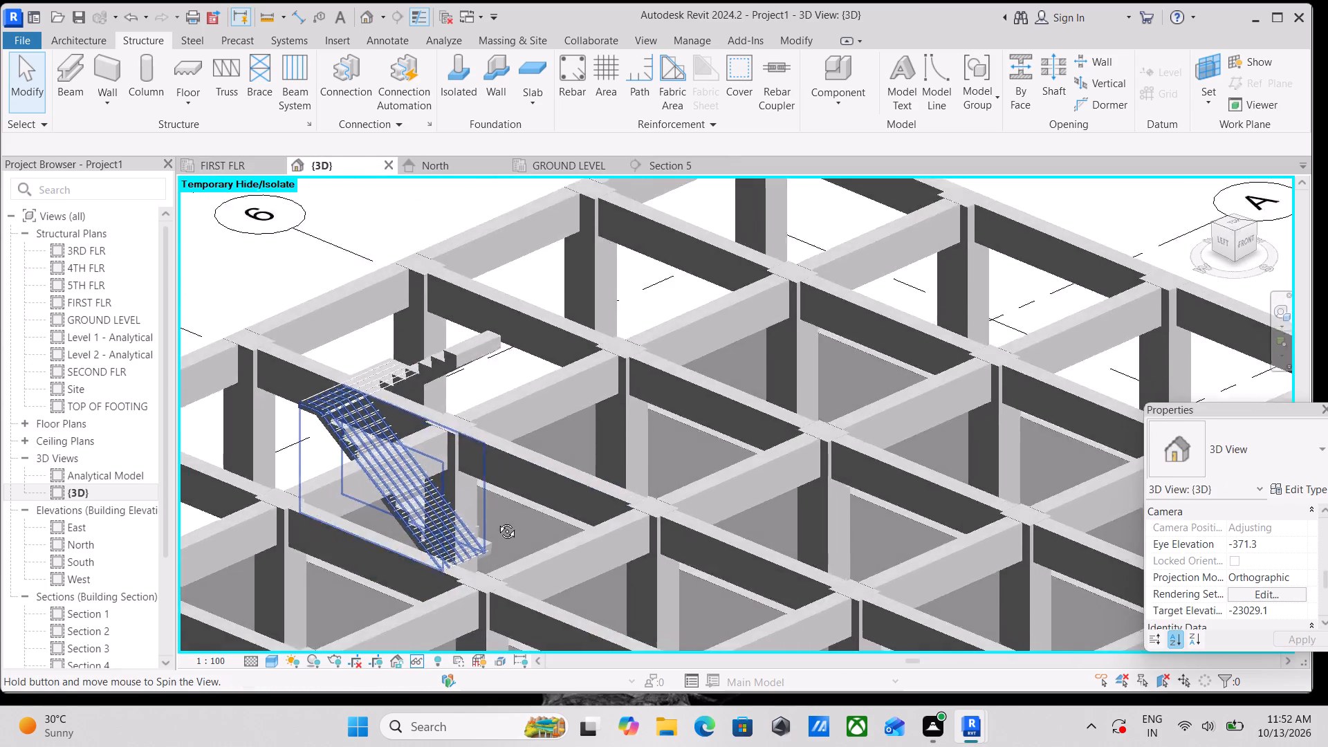
pyautogui.moveTo(497, 521); pyautogui.dragTo(562, 551, button='middle')
pyautogui.scroll(-1, 562, 551)
pyautogui.moveTo(562, 551); pyautogui.dragTo(865, 340, button='middle')
pyautogui.keyDown('shift'); pyautogui.moveTo(616, 425); pyautogui.dragTo(673, 444, button='middle'); pyautogui.keyUp('shift')
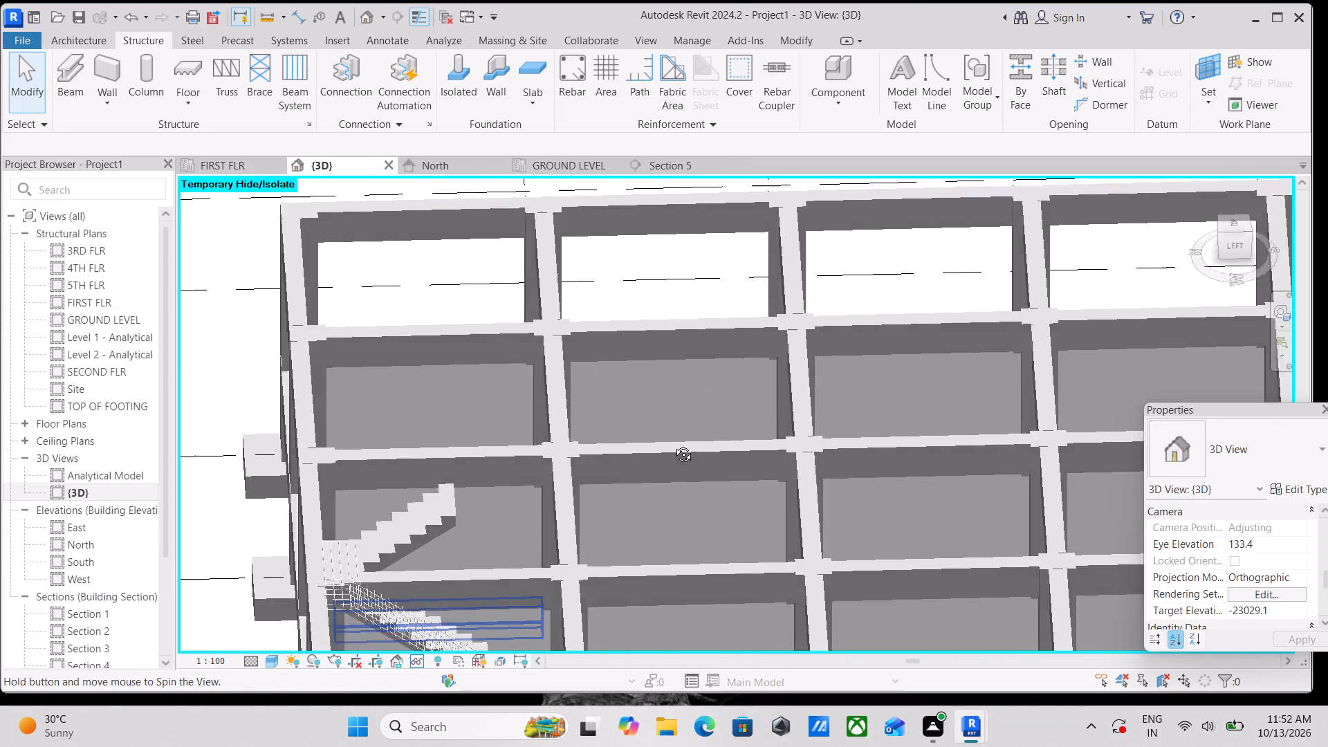
pyautogui.keyDown('shift'); pyautogui.moveTo(673, 444); pyautogui.dragTo(756, 351, button='middle'); pyautogui.keyUp('shift')
pyautogui.scroll(-1, 807, 486)
pyautogui.moveTo(807, 486); pyautogui.dragTo(627, 172, button='middle')
pyautogui.moveTo(654, 463); pyautogui.dragTo(815, 391, button='middle')
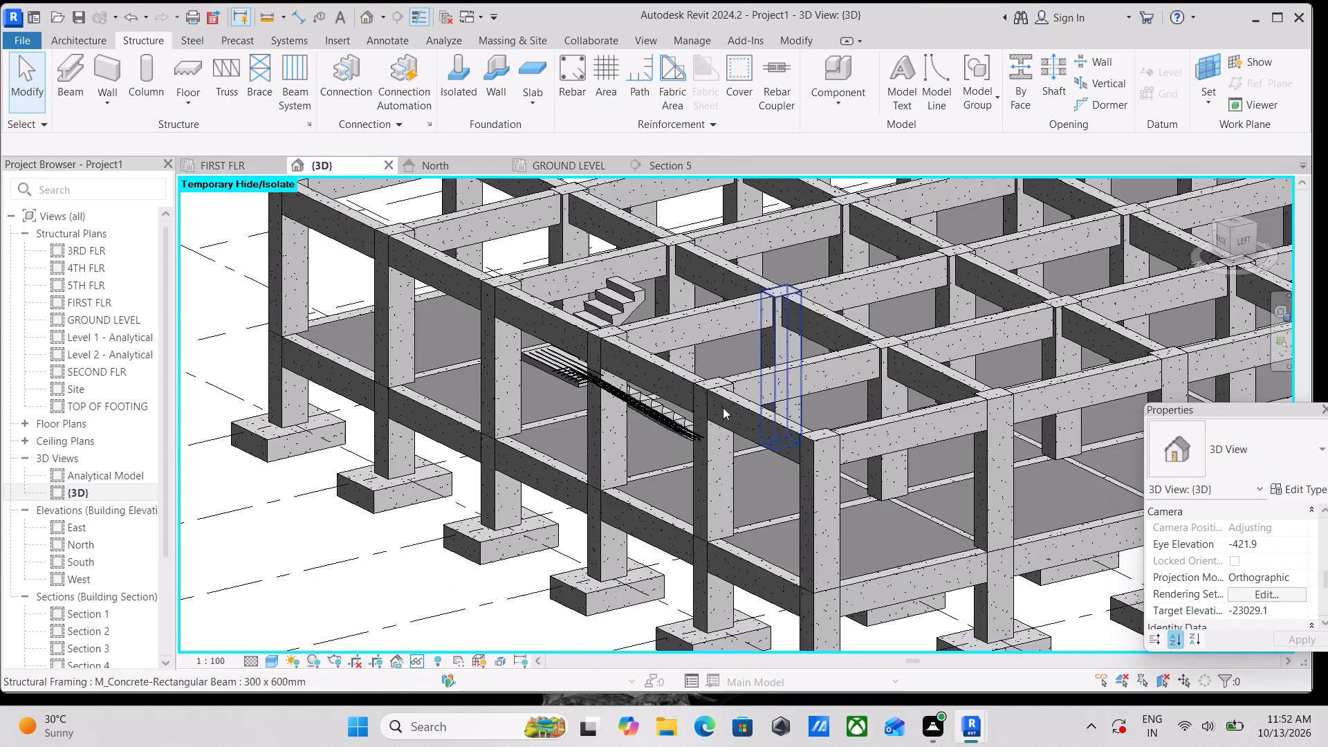
pyautogui.scroll(3, 592, 381)
pyautogui.keyDown('shift'); pyautogui.moveTo(564, 447); pyautogui.dragTo(605, 480, button='middle'); pyautogui.keyUp('shift')
pyautogui.moveTo(823, 566); pyautogui.dragTo(818, 474, button='middle')
pyautogui.scroll(4, 859, 513)
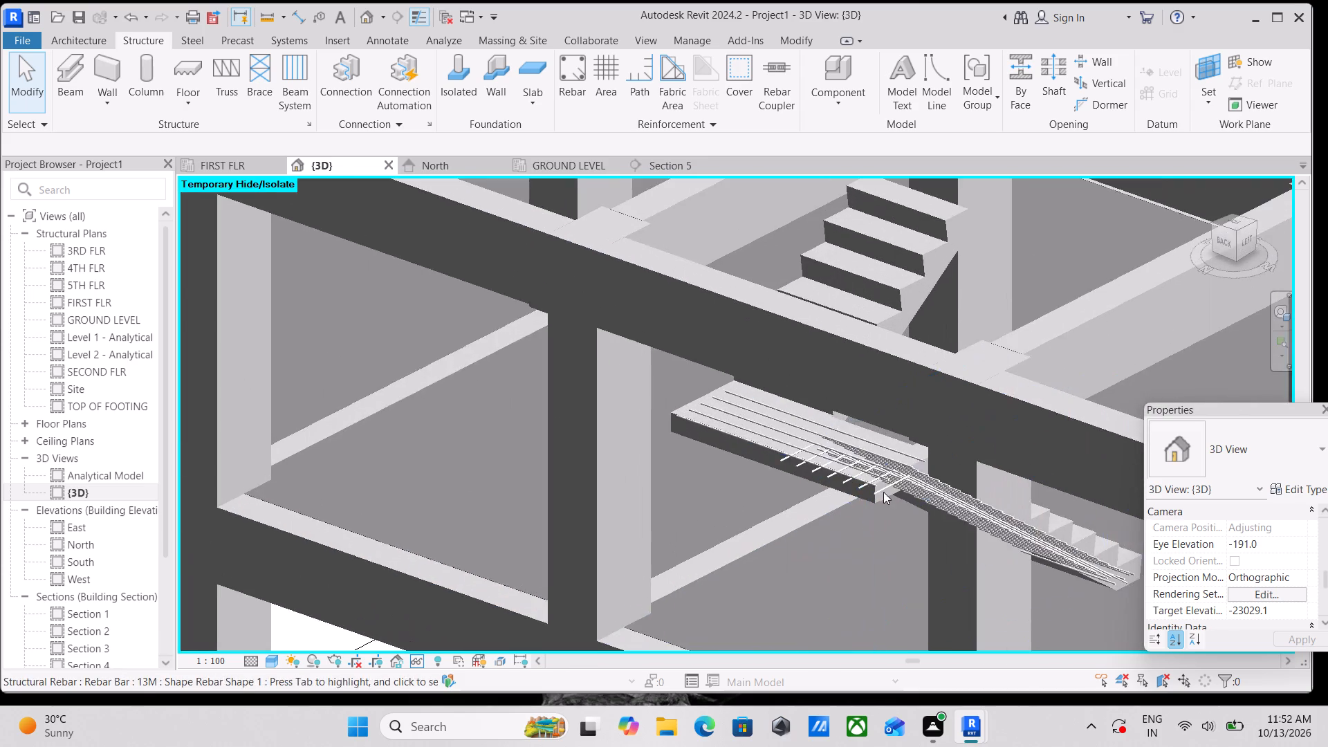
pyautogui.scroll(3, 883, 491)
pyautogui.keyDown('shift'); pyautogui.moveTo(860, 499); pyautogui.dragTo(851, 499, button='middle'); pyautogui.keyUp('shift')
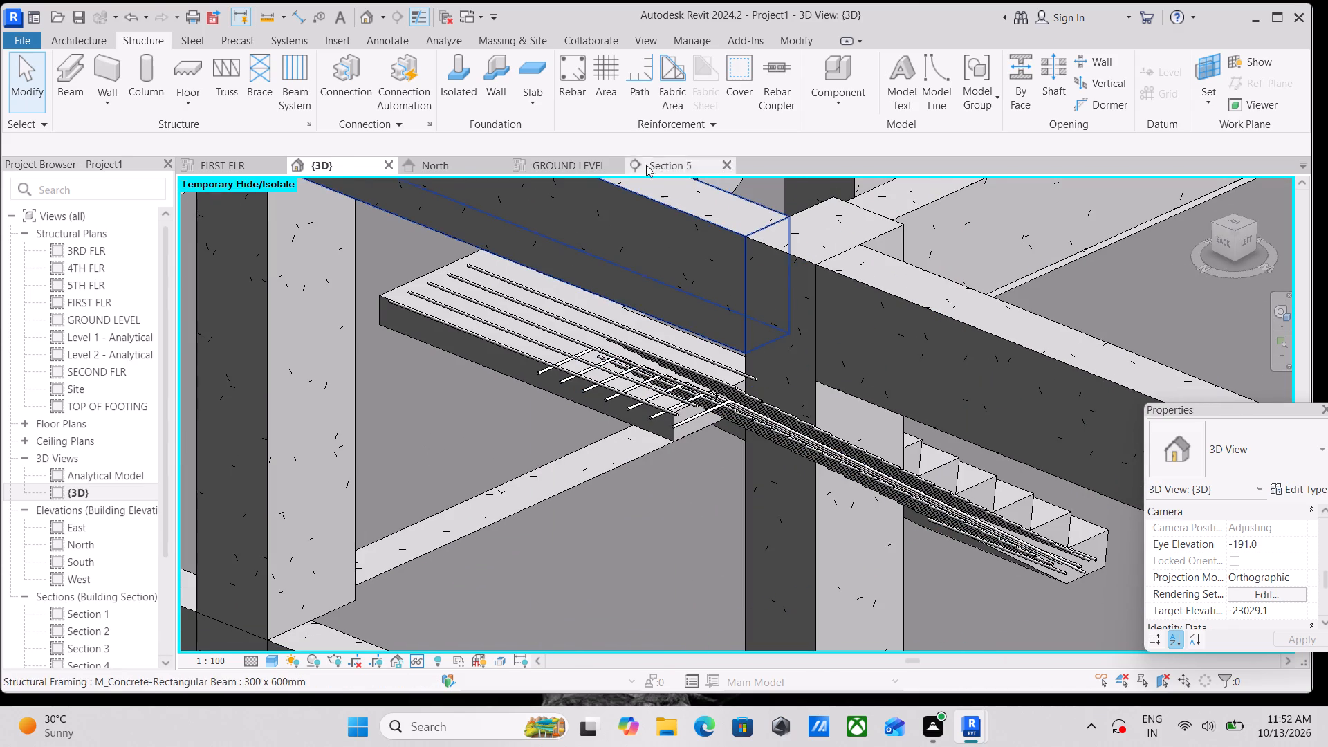
# In Section 5, copy the landing's top transverse 13M bar set straight down to just above the landing's bottom face, below the lengthwise bar.
pyautogui.click(651, 159)
pyautogui.scroll(3, 609, 485)
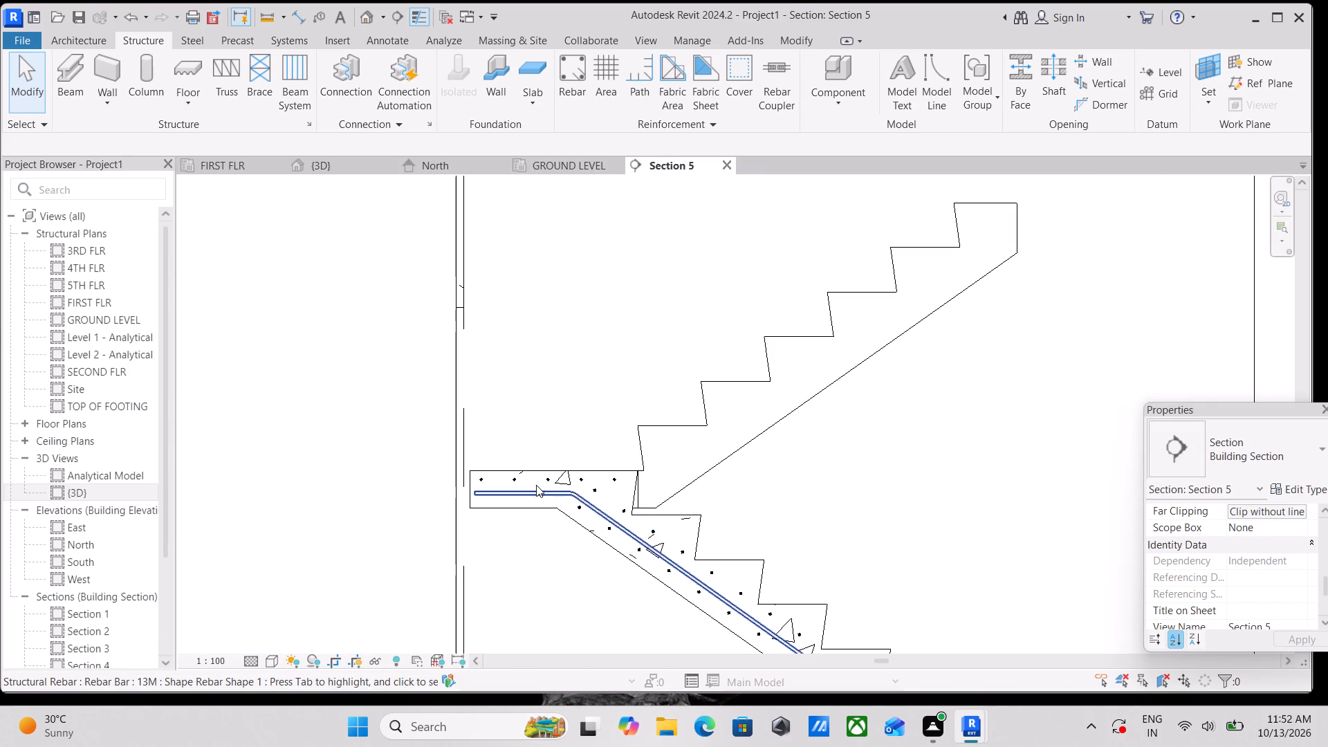
pyautogui.click(522, 483)
pyautogui.scroll(3, 522, 510)
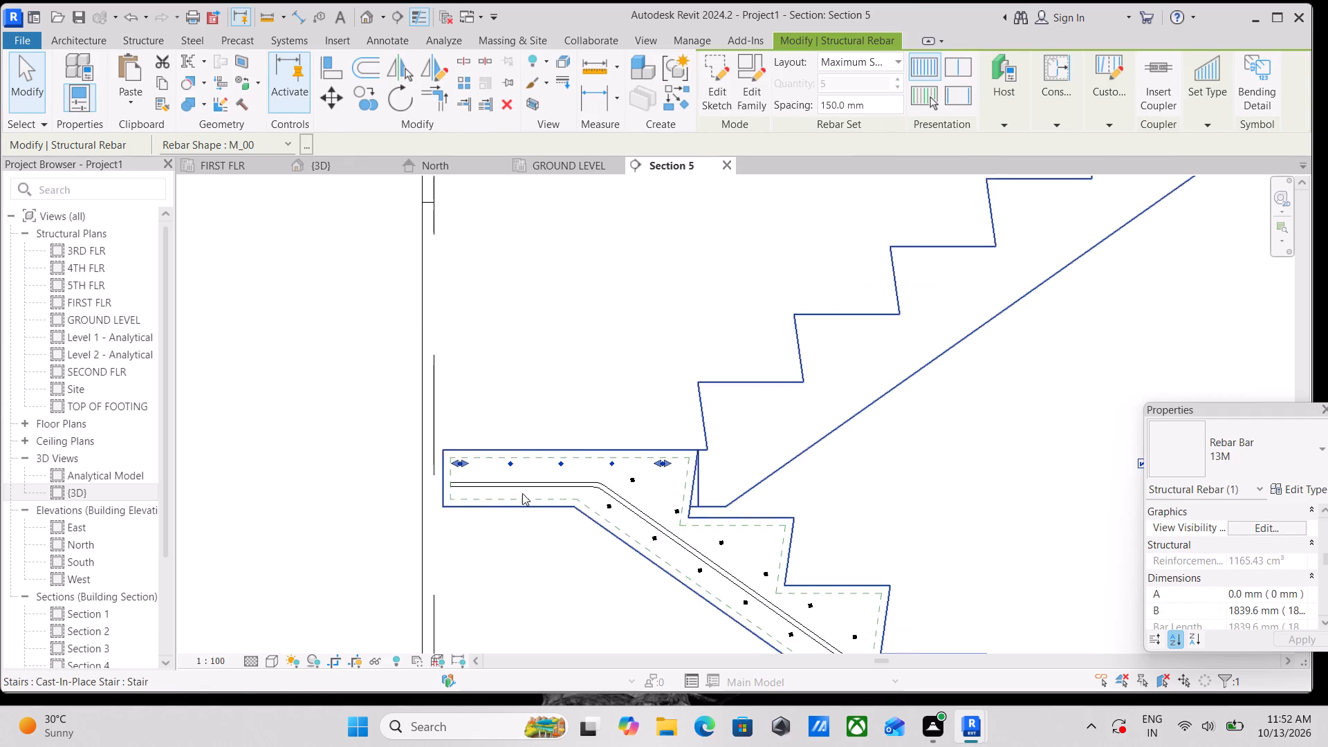
pyautogui.scroll(3, 517, 485)
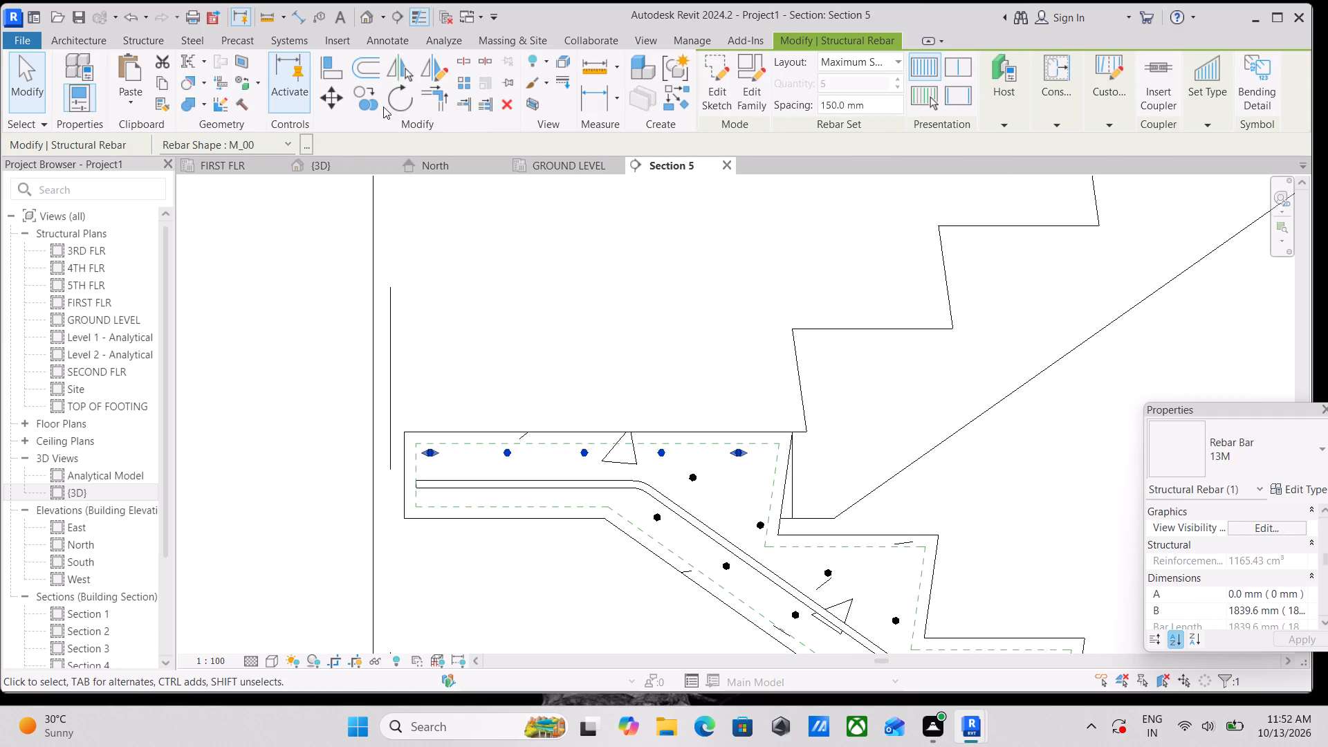
pyautogui.click(364, 102)
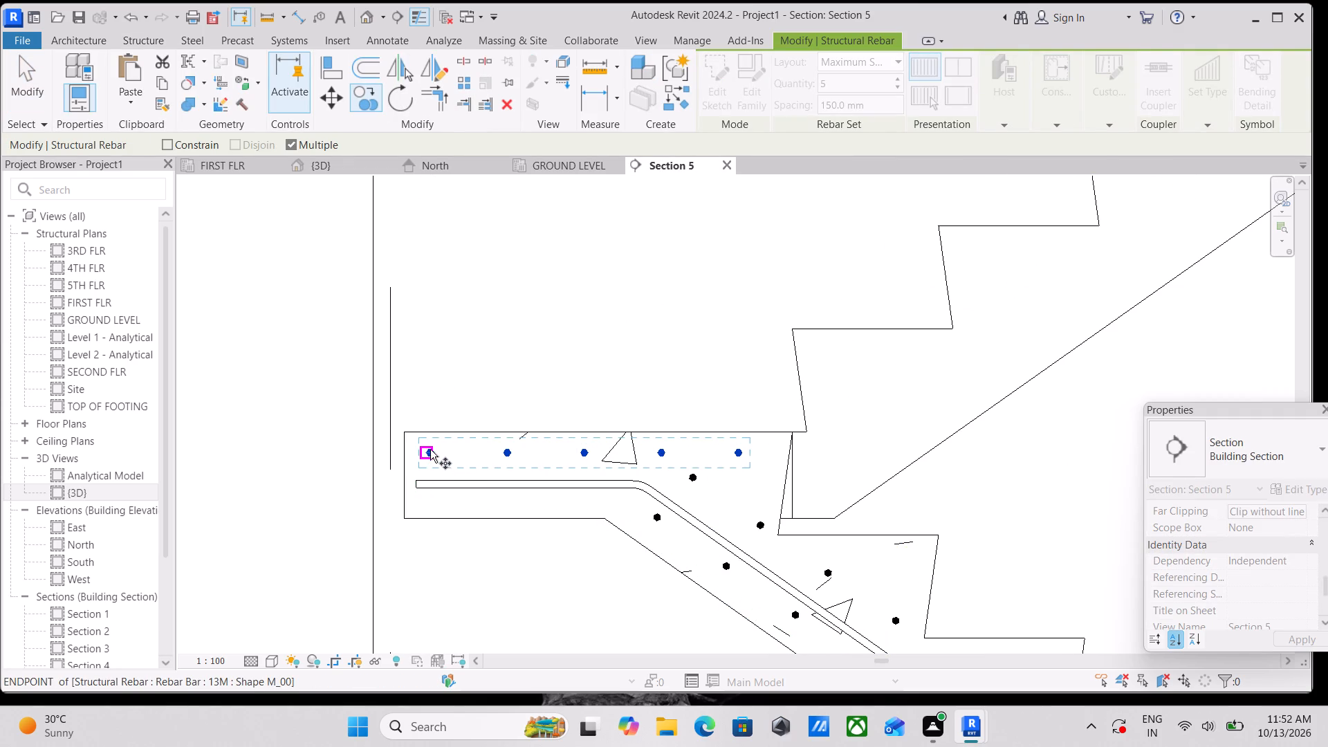
pyautogui.scroll(6, 430, 454)
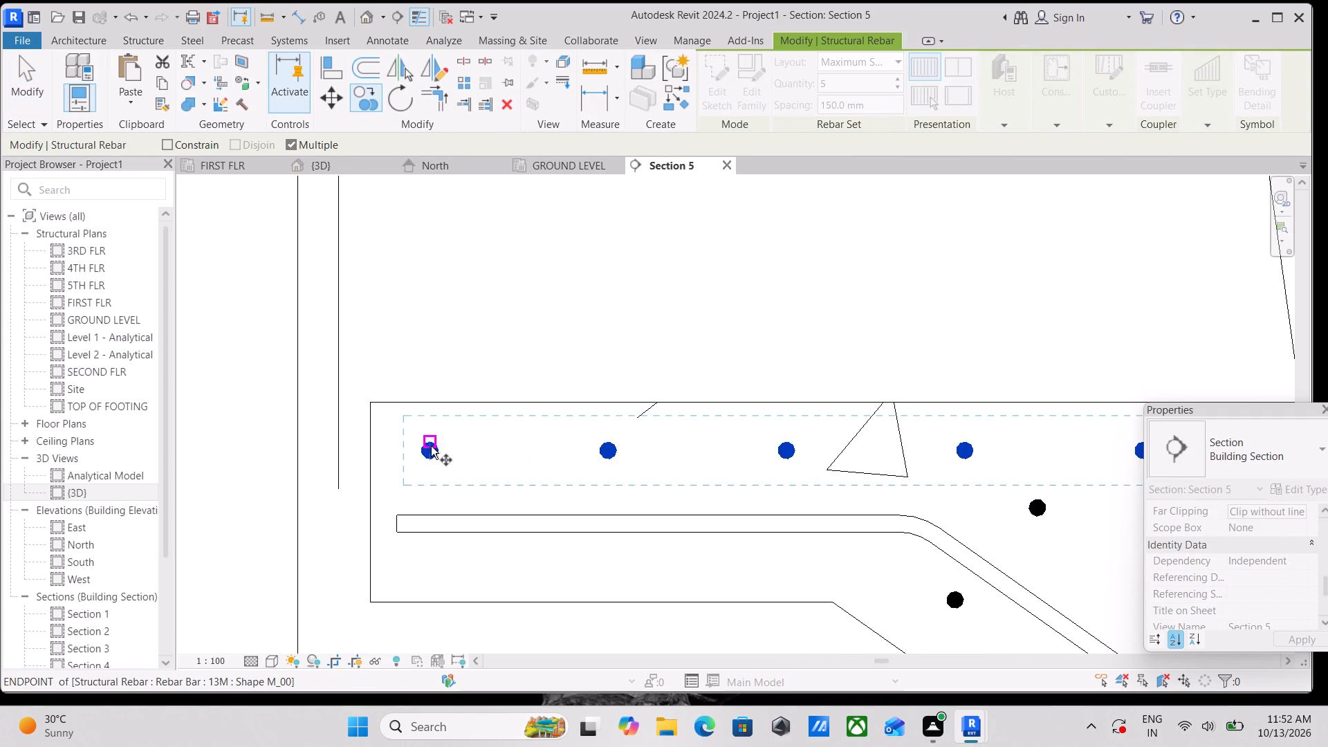
pyautogui.scroll(4, 428, 449)
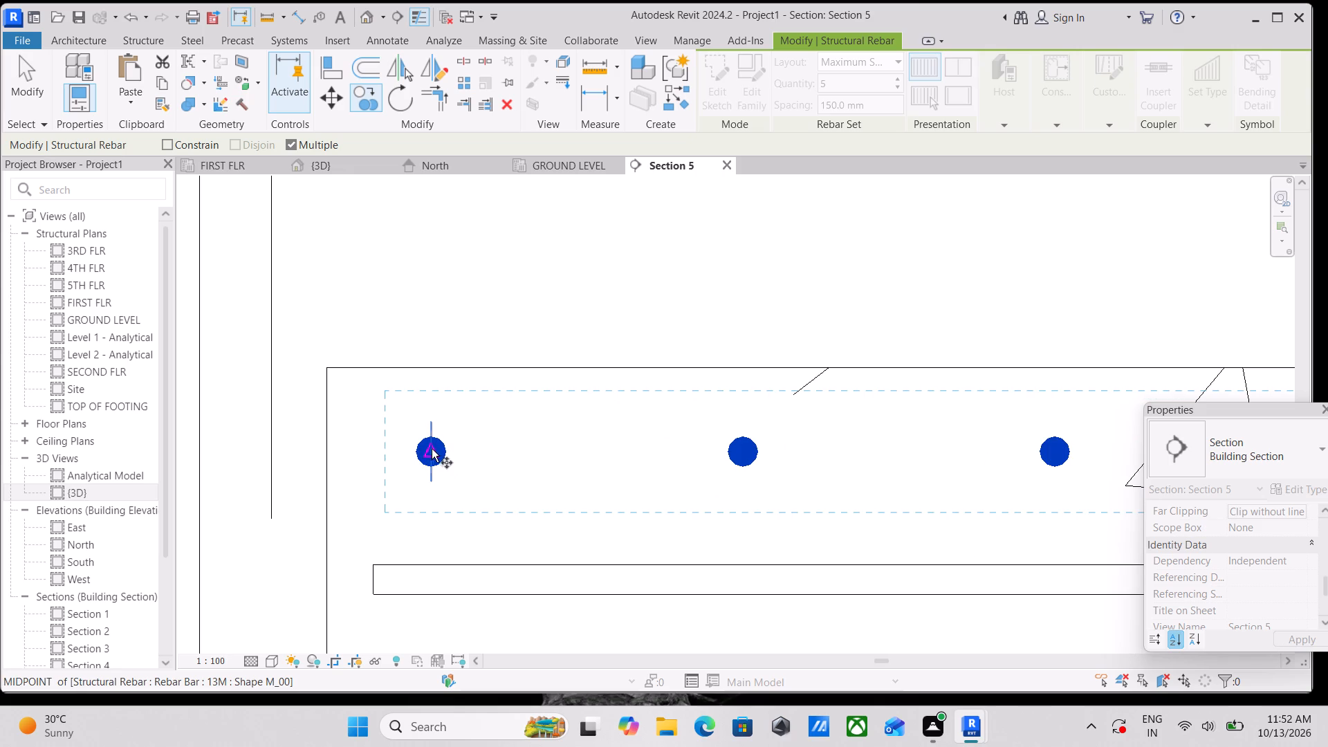
pyautogui.click(433, 451)
pyautogui.scroll(-1, 438, 508)
pyautogui.moveTo(438, 508); pyautogui.dragTo(434, 308, button='middle')
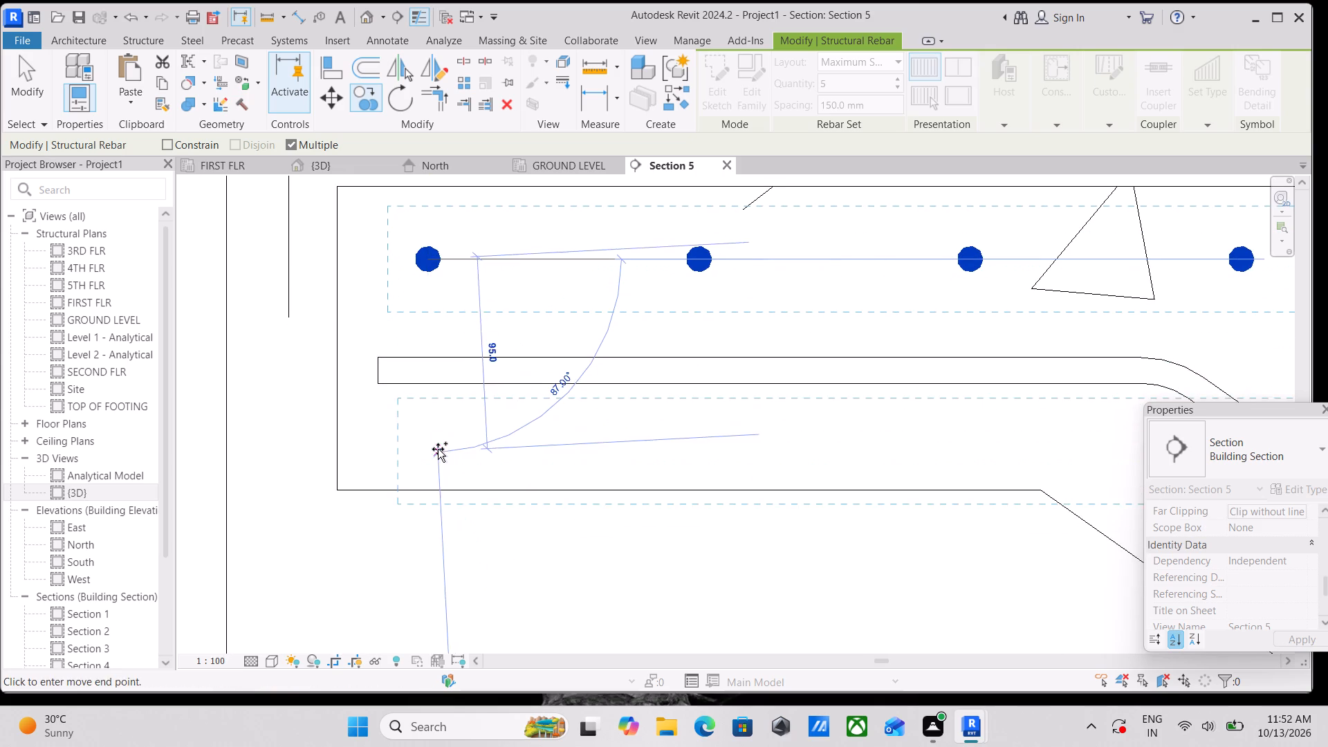
pyautogui.click(434, 443)
pyautogui.scroll(-4, 434, 443)
pyautogui.press('Escape')
pyautogui.scroll(-2, 499, 451)
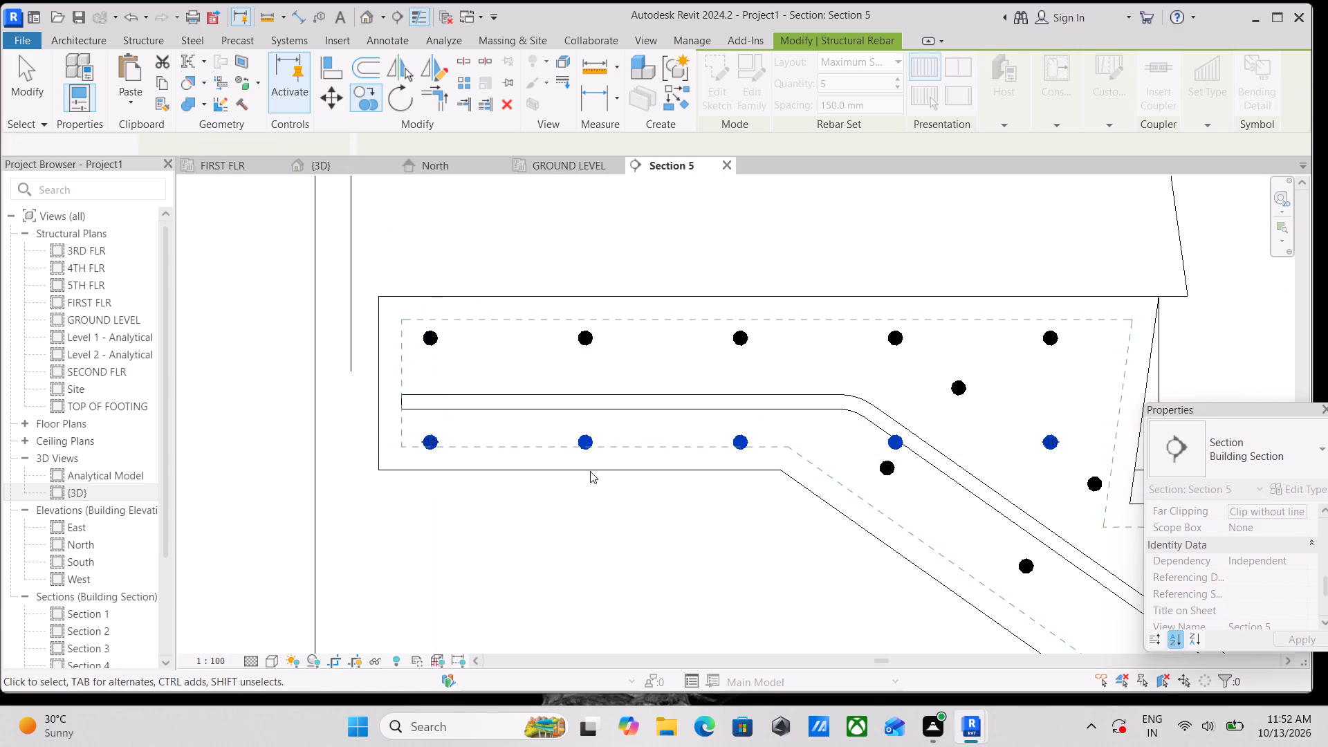
# Shorten the copied bottom transverse set so its inner end stops where the landing's soffit meets the sloping flight.
pyautogui.scroll(-1, 590, 471)
pyautogui.moveTo(901, 450); pyautogui.dragTo(883, 455)
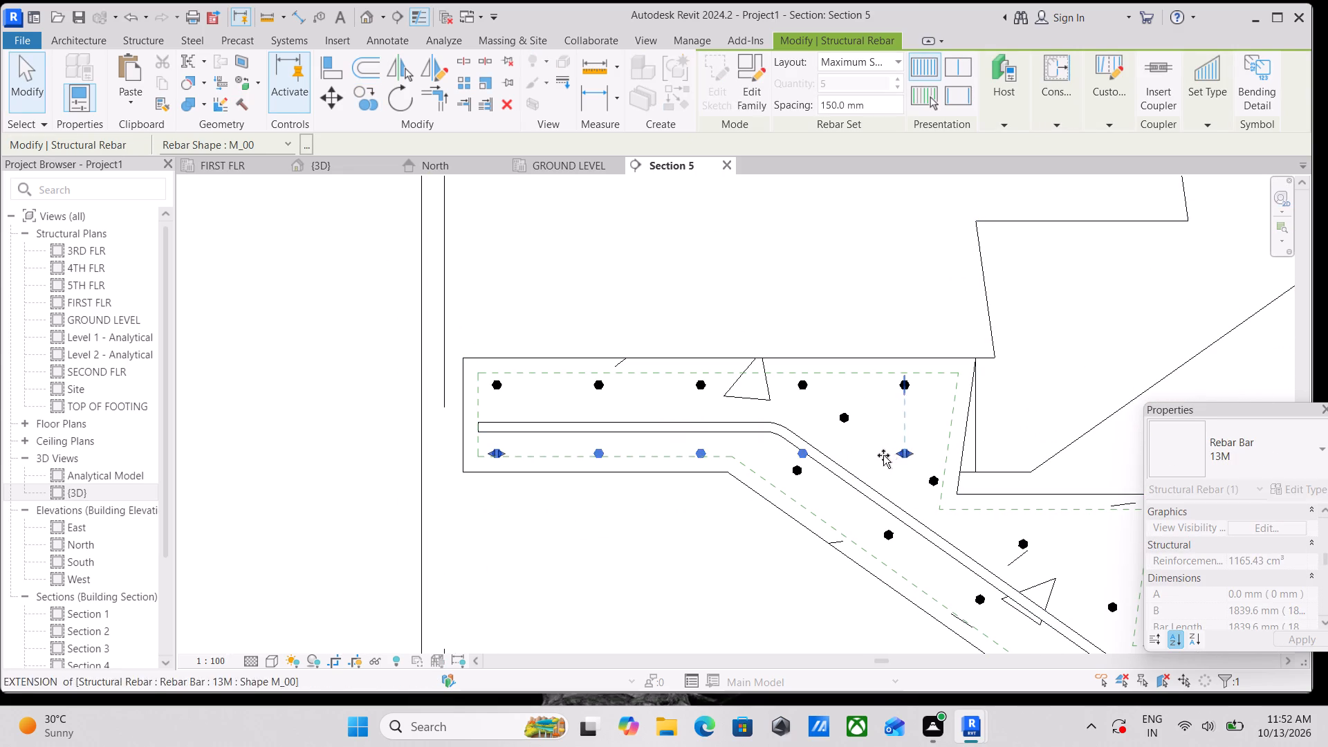
pyautogui.moveTo(883, 455); pyautogui.dragTo(732, 462)
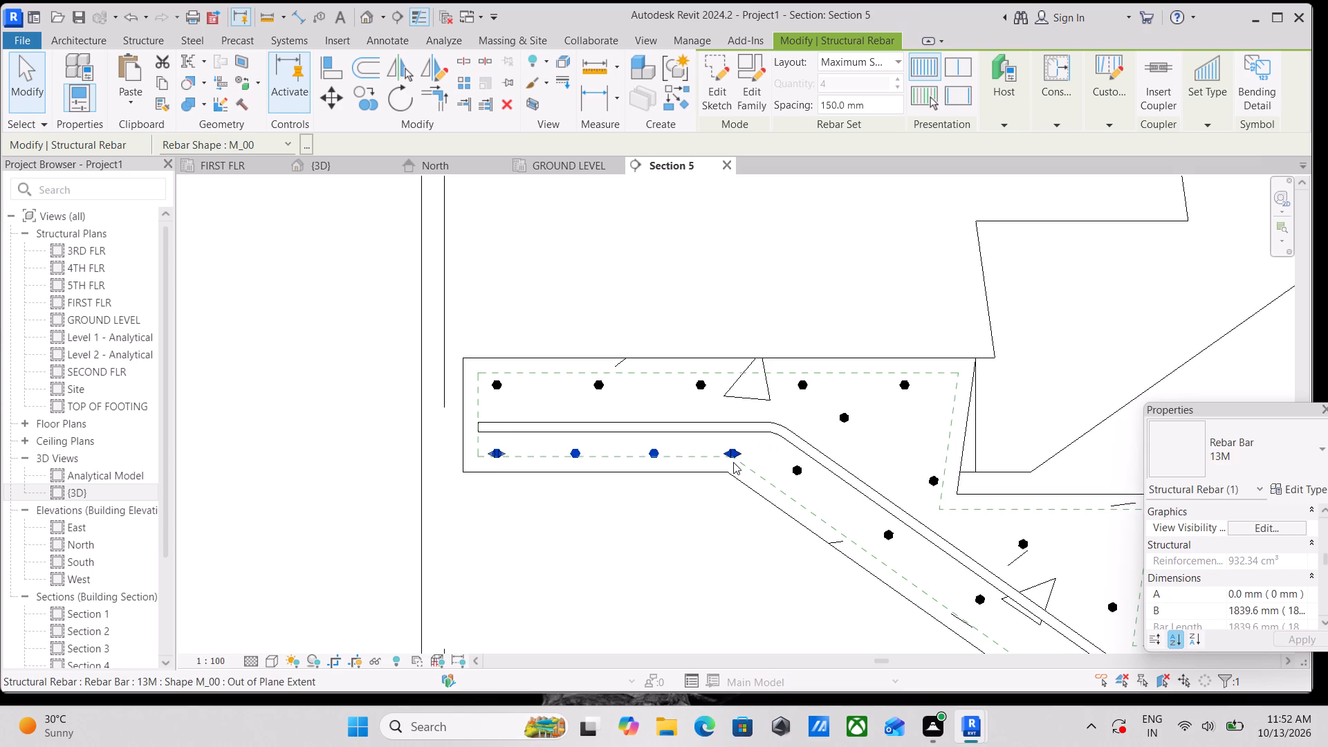
pyautogui.scroll(-2, 733, 462)
pyautogui.scroll(3, 755, 470)
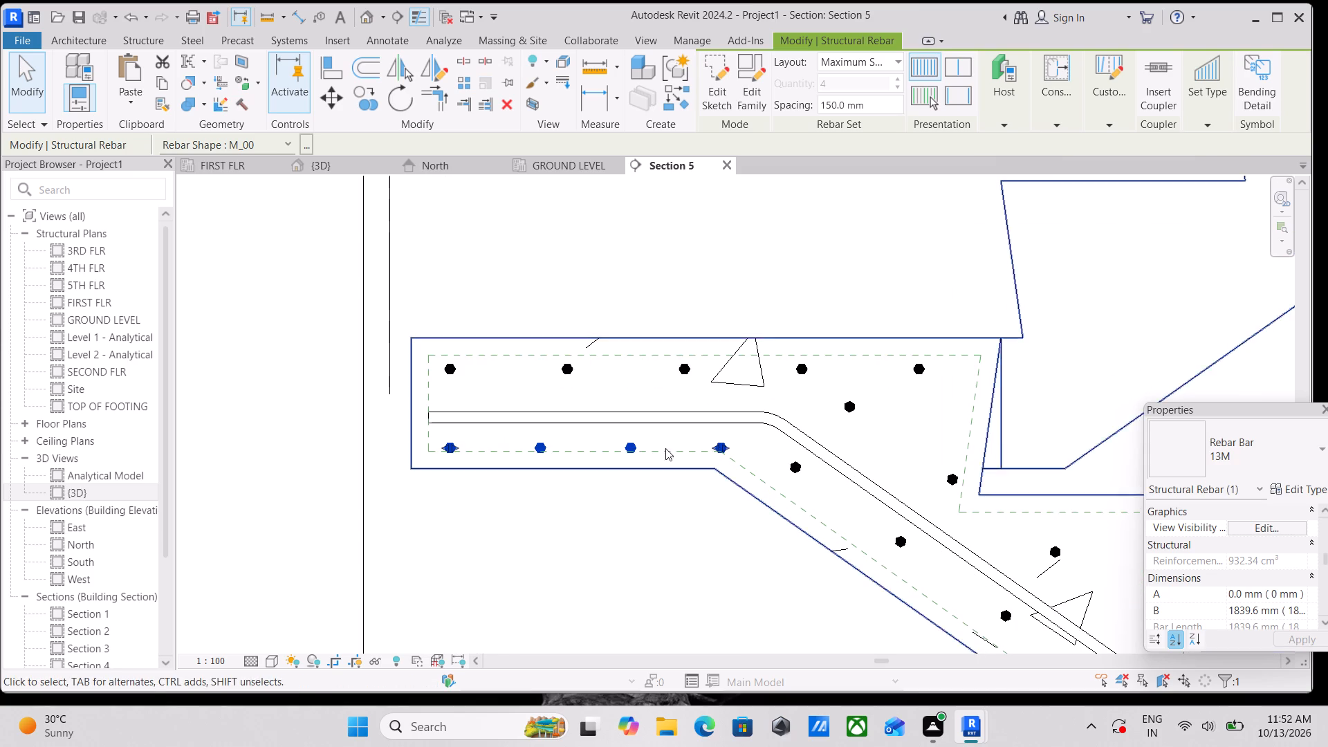
# Nudge the landing's bottom transverse set up two increments, closer to the underside of the lengthwise bar.
pyautogui.scroll(3, 676, 448)
pyautogui.scroll(-2, 638, 443)
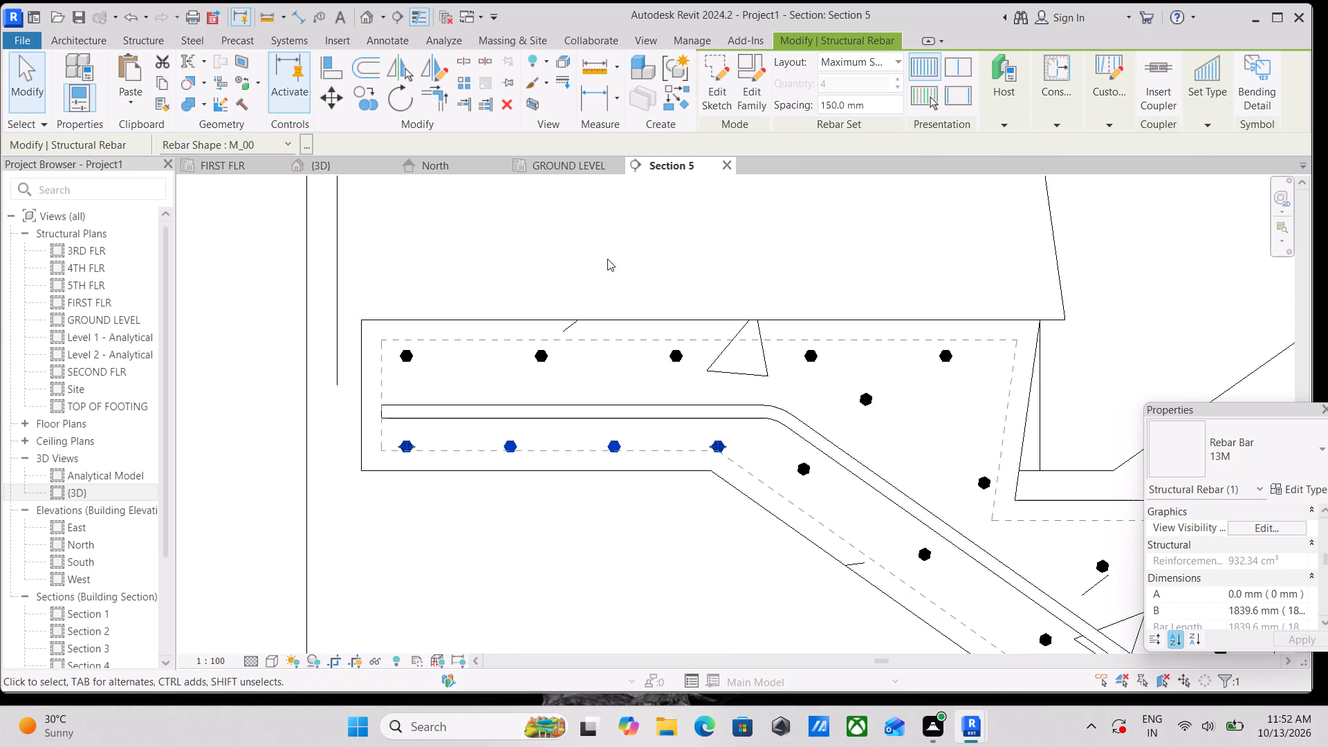
pyautogui.press('Up')
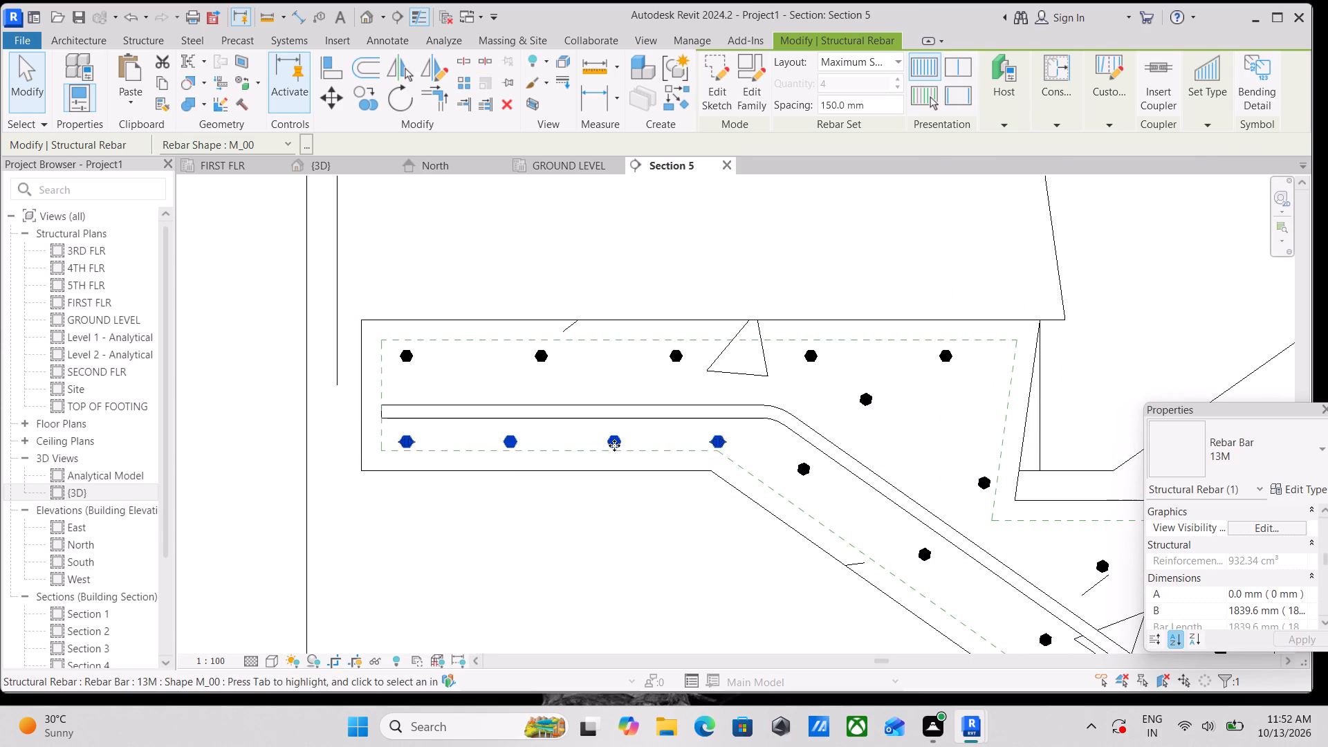
pyautogui.press('Up')
pyautogui.press('Escape')
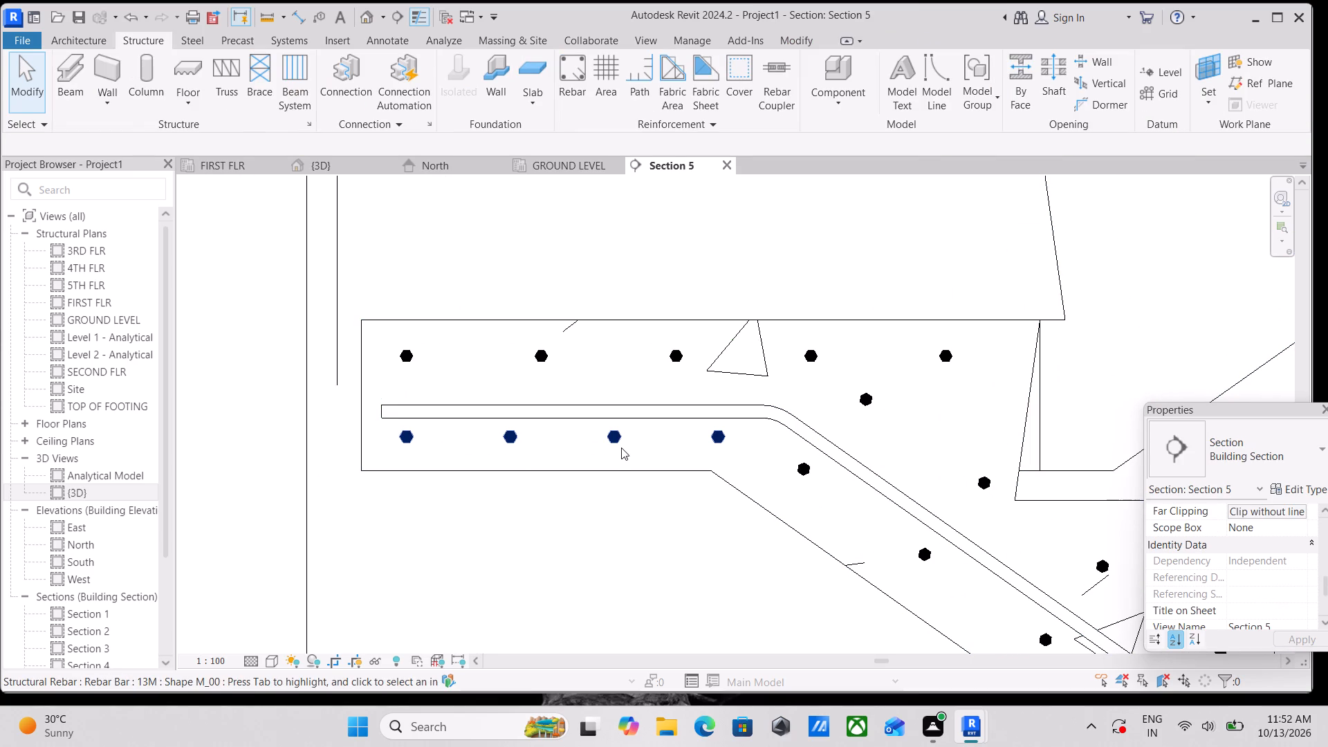
# Check the view visibility states of the landing's top transverse bar set.
pyautogui.click(616, 443)
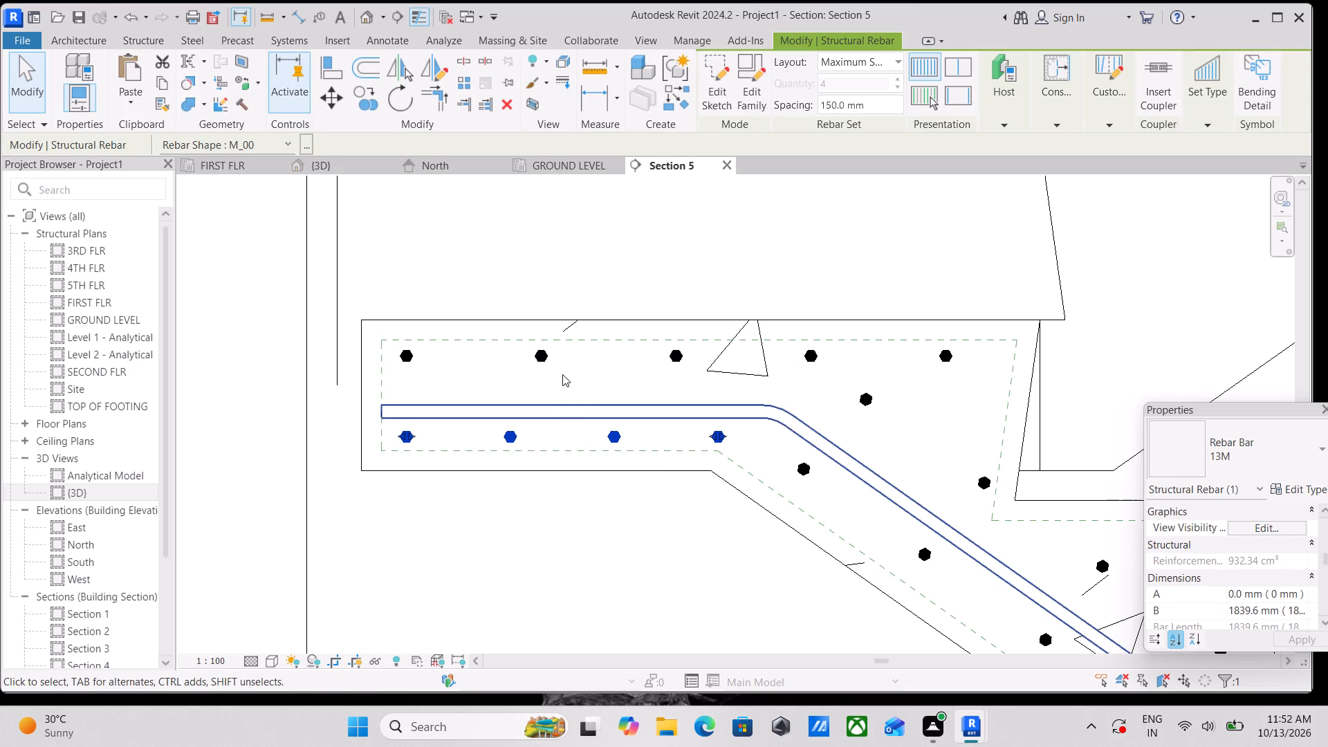
pyautogui.click(541, 358)
pyautogui.click(1251, 521)
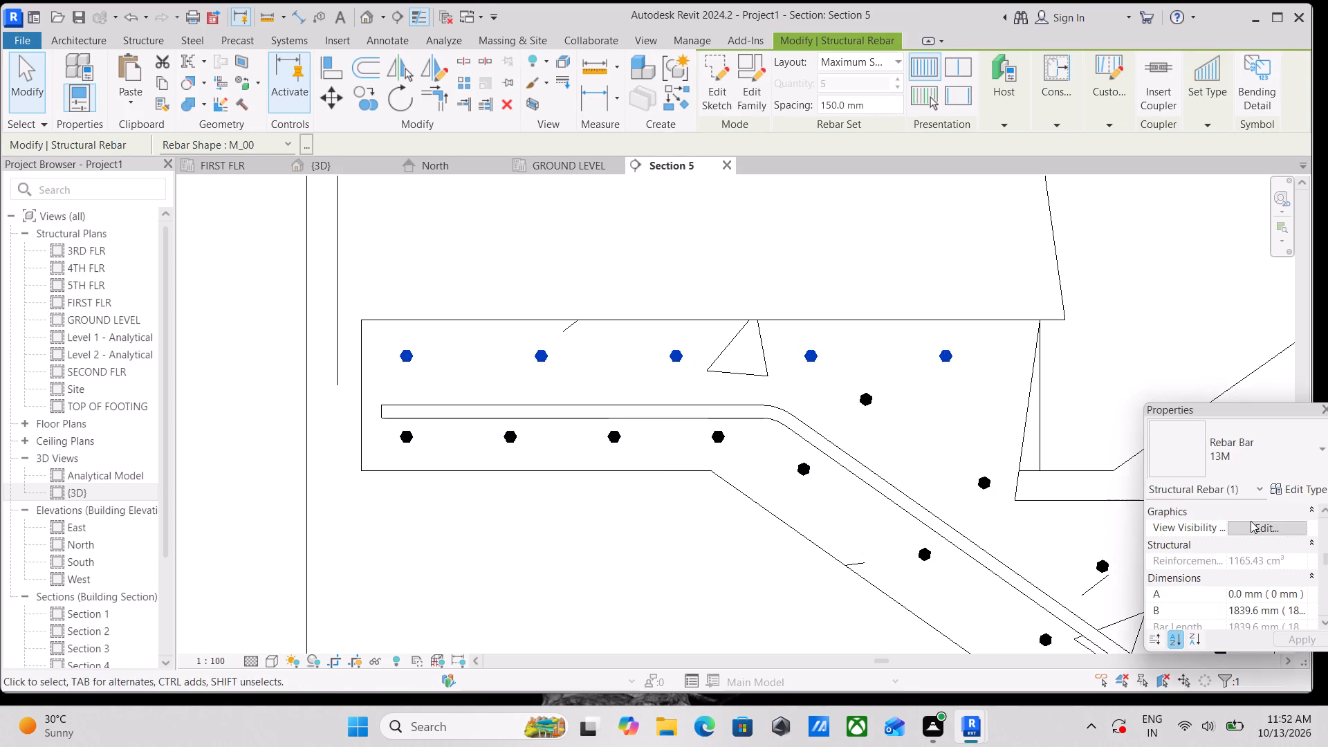
pyautogui.click(1194, 681)
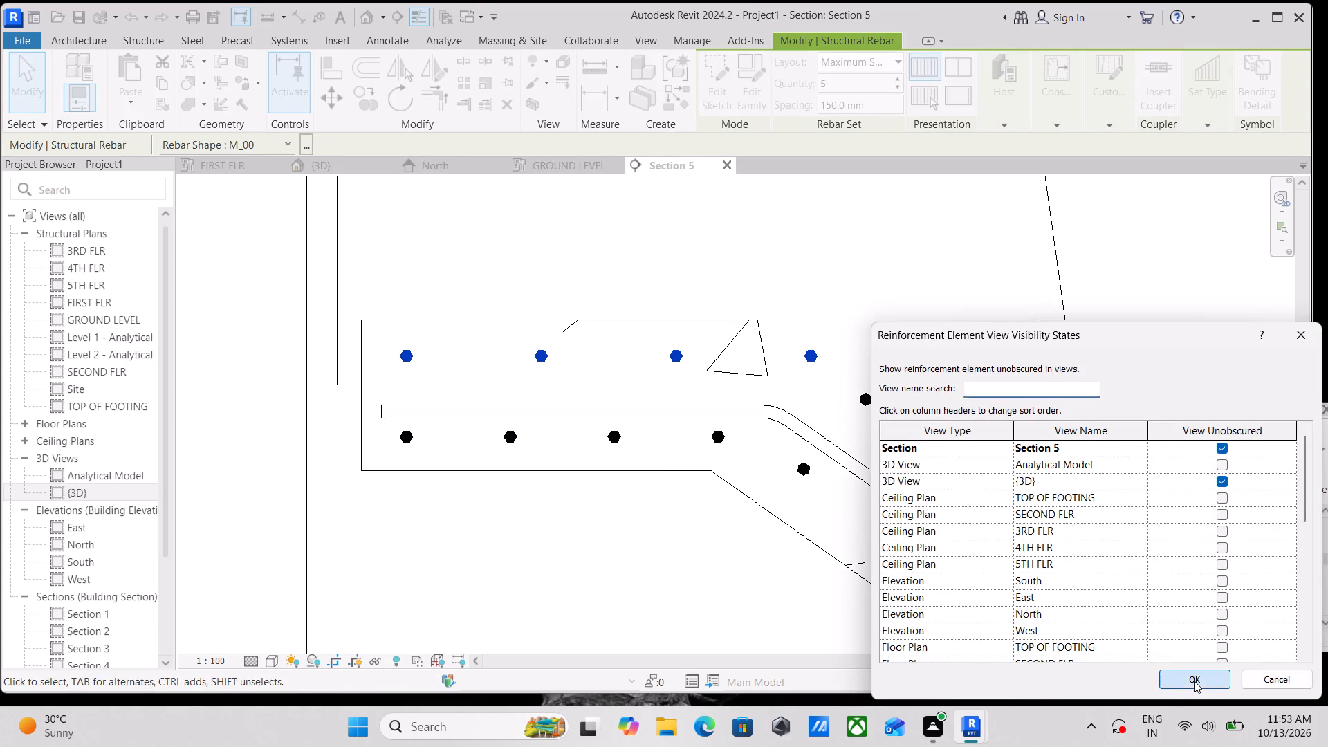
pyautogui.scroll(-4, 990, 602)
pyautogui.press('Escape')
# Examine the landing's top and bottom transverse bar sets and the adjoining flight in the {3D} view.
pyautogui.scroll(-4, 931, 572)
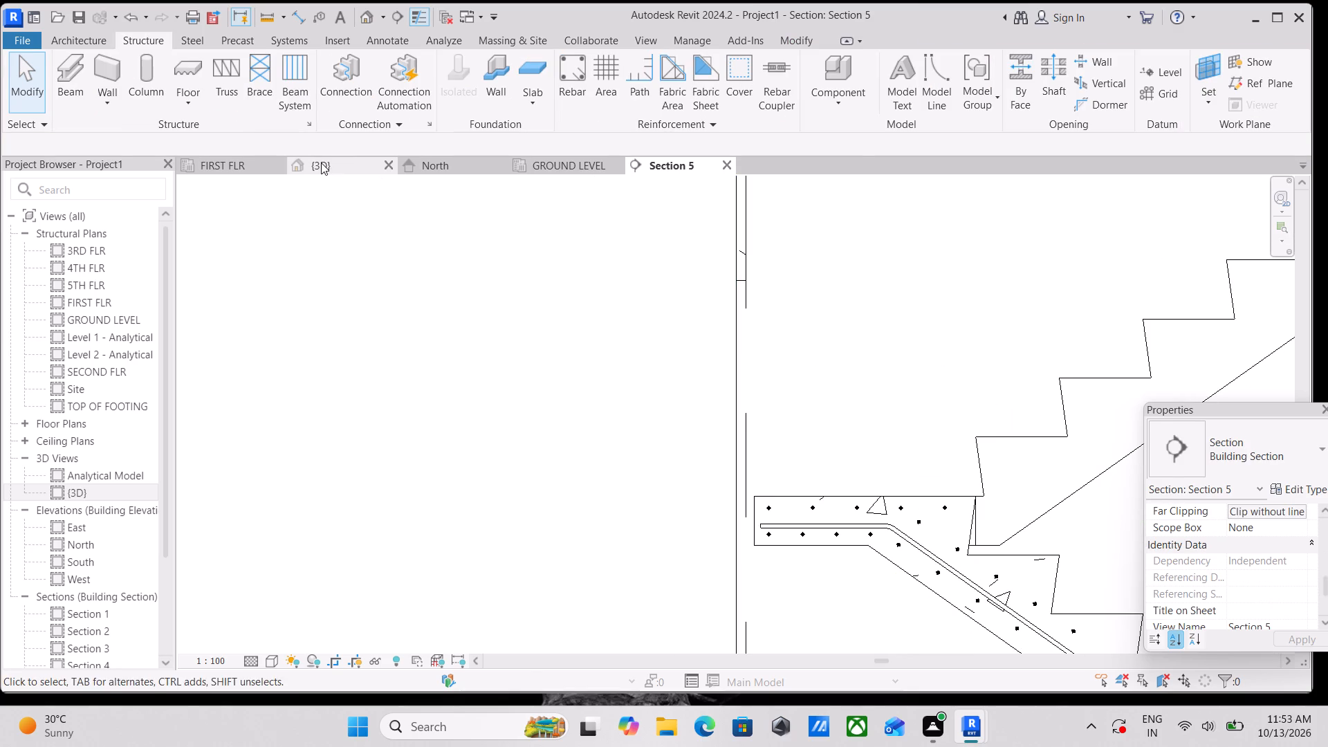
pyautogui.click(321, 163)
pyautogui.scroll(-3, 393, 270)
pyautogui.scroll(5, 537, 389)
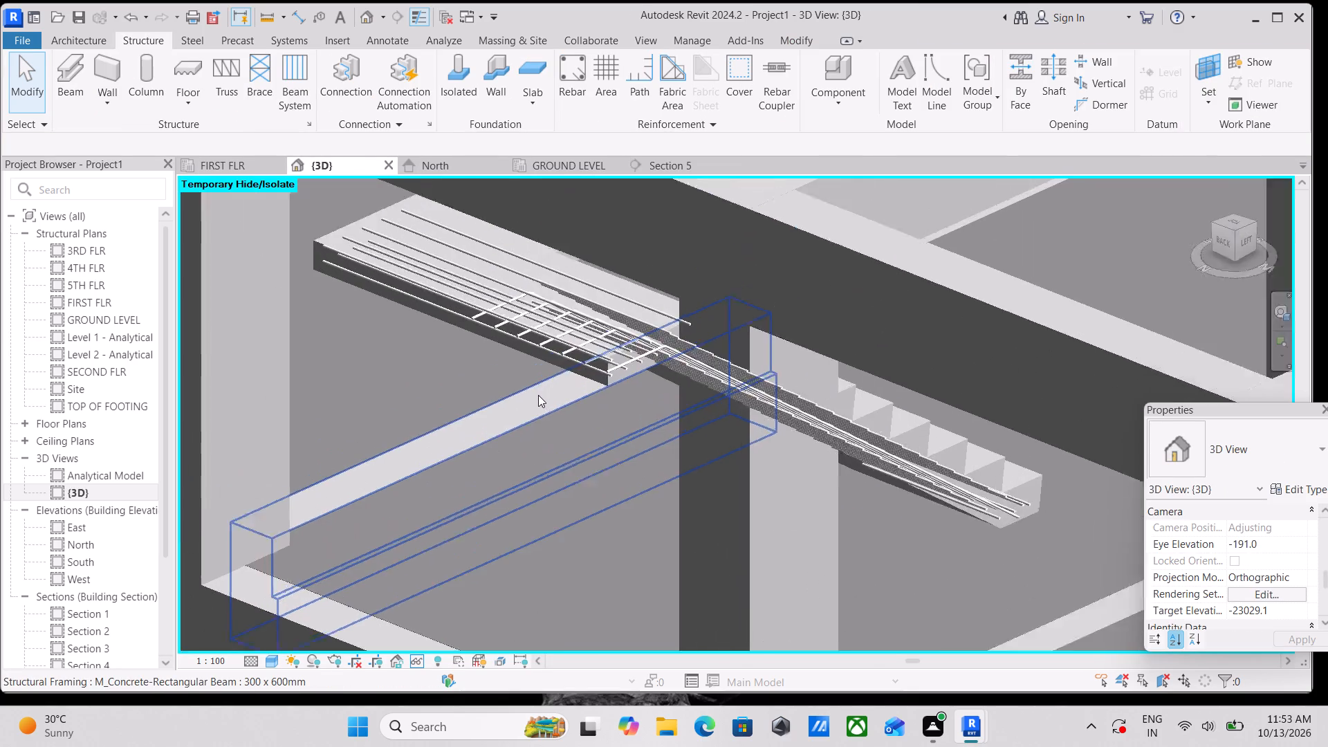
pyautogui.scroll(1, 538, 395)
pyautogui.scroll(3, 506, 319)
pyautogui.scroll(-9, 492, 317)
pyautogui.moveTo(478, 353); pyautogui.dragTo(488, 369, button='middle')
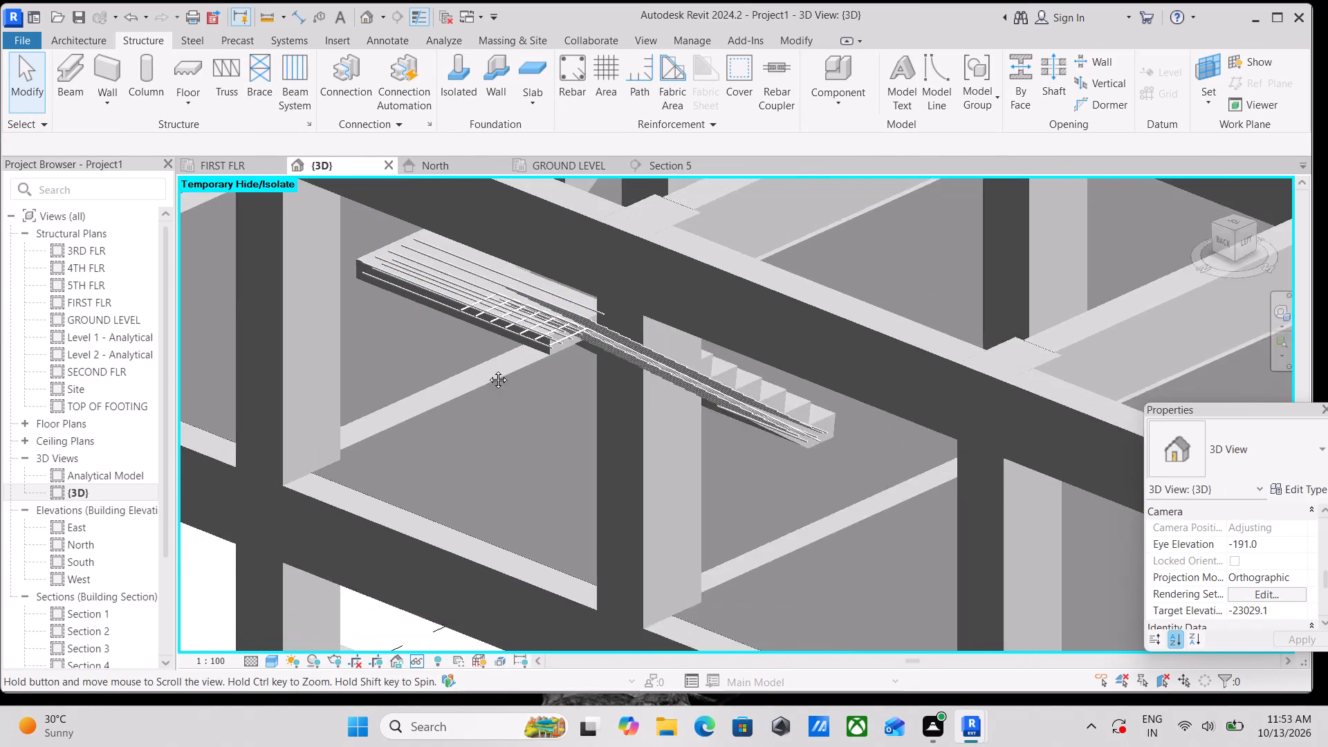
pyautogui.moveTo(488, 369); pyautogui.dragTo(557, 430, button='middle')
pyautogui.scroll(-6, 525, 356)
pyautogui.moveTo(522, 364); pyautogui.dragTo(522, 423, button='middle')
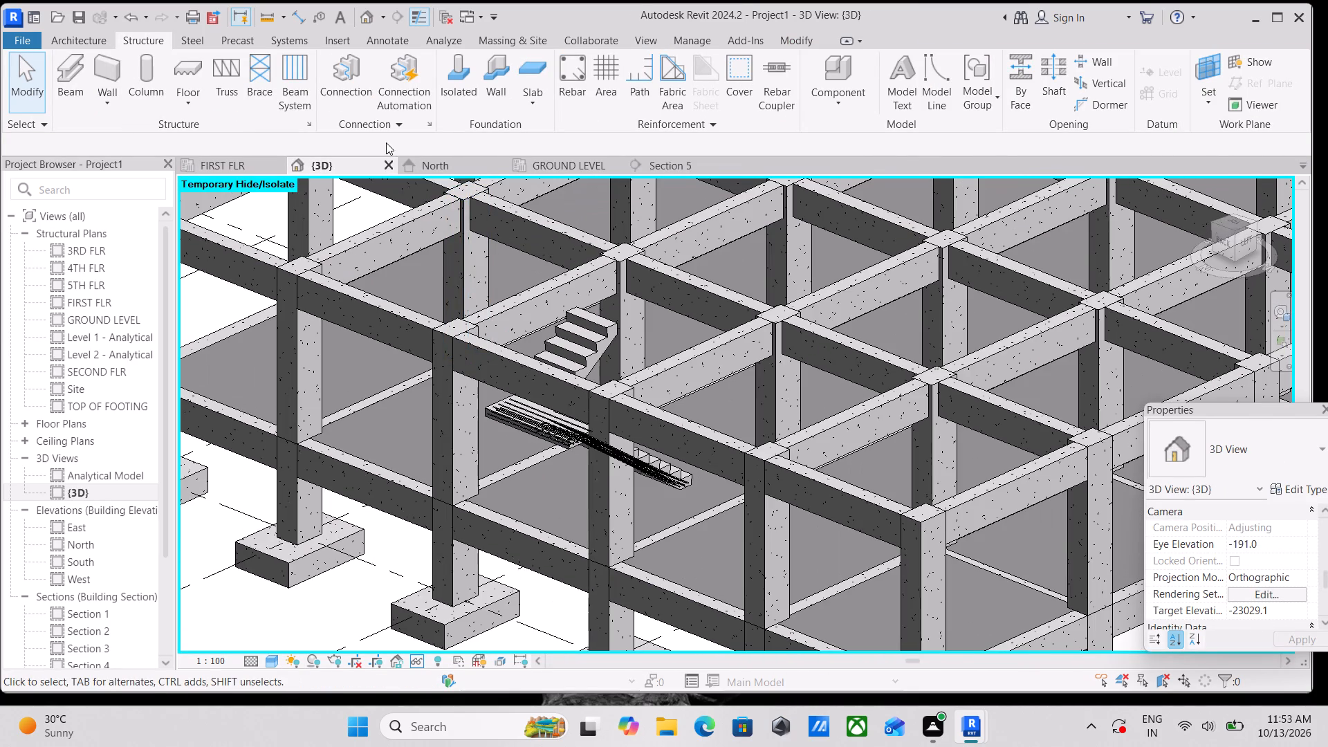
# In the FIRST FLR plan, select the Section 5 line through the stair and examine its extents against the two flights.
pyautogui.click(237, 163)
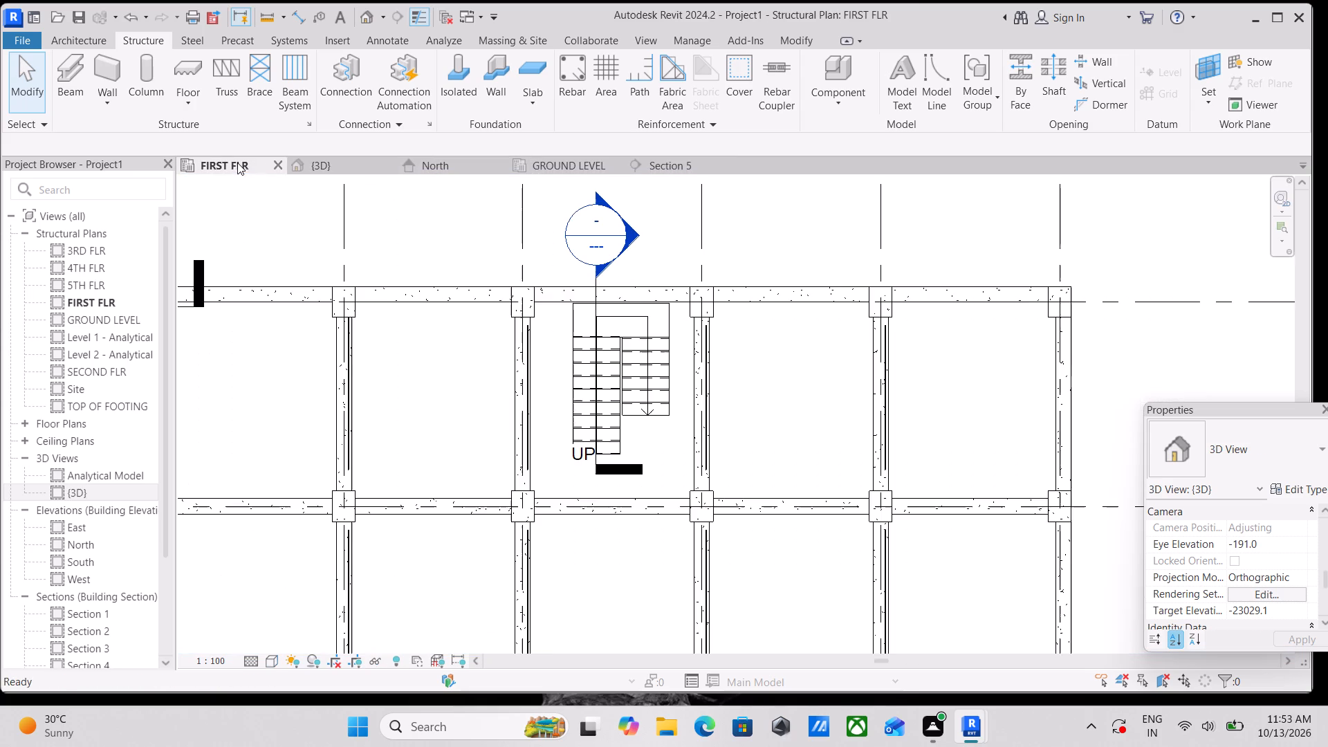
pyautogui.scroll(-1, 416, 330)
pyautogui.scroll(3, 544, 391)
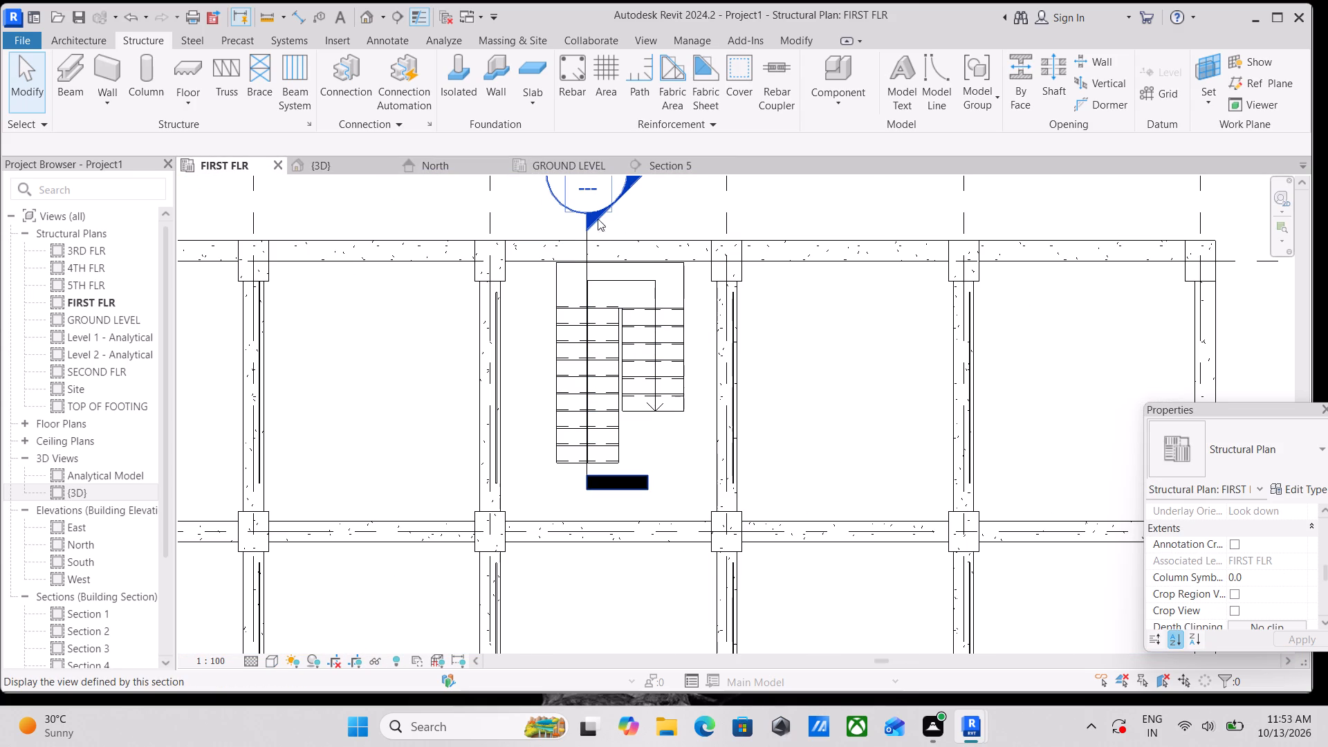
pyautogui.click(584, 257)
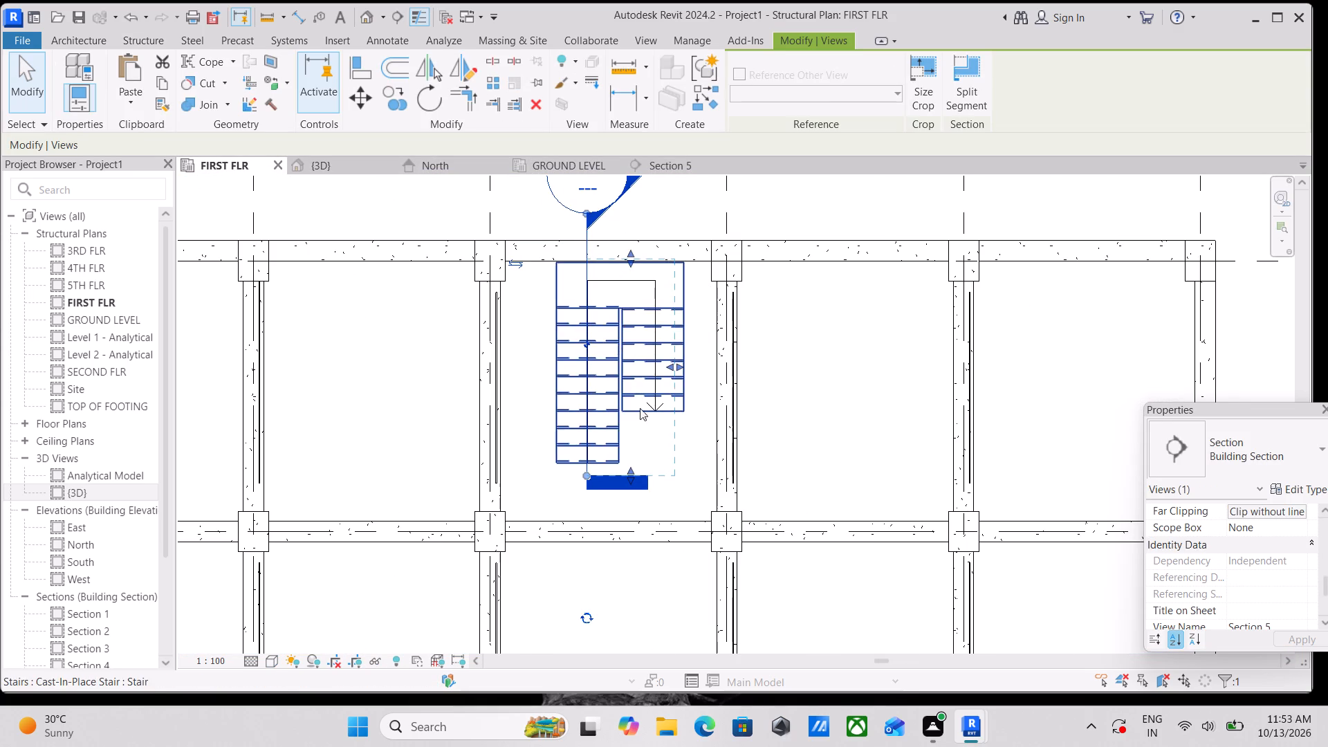
pyautogui.scroll(-1, 680, 369)
pyautogui.scroll(2, 604, 320)
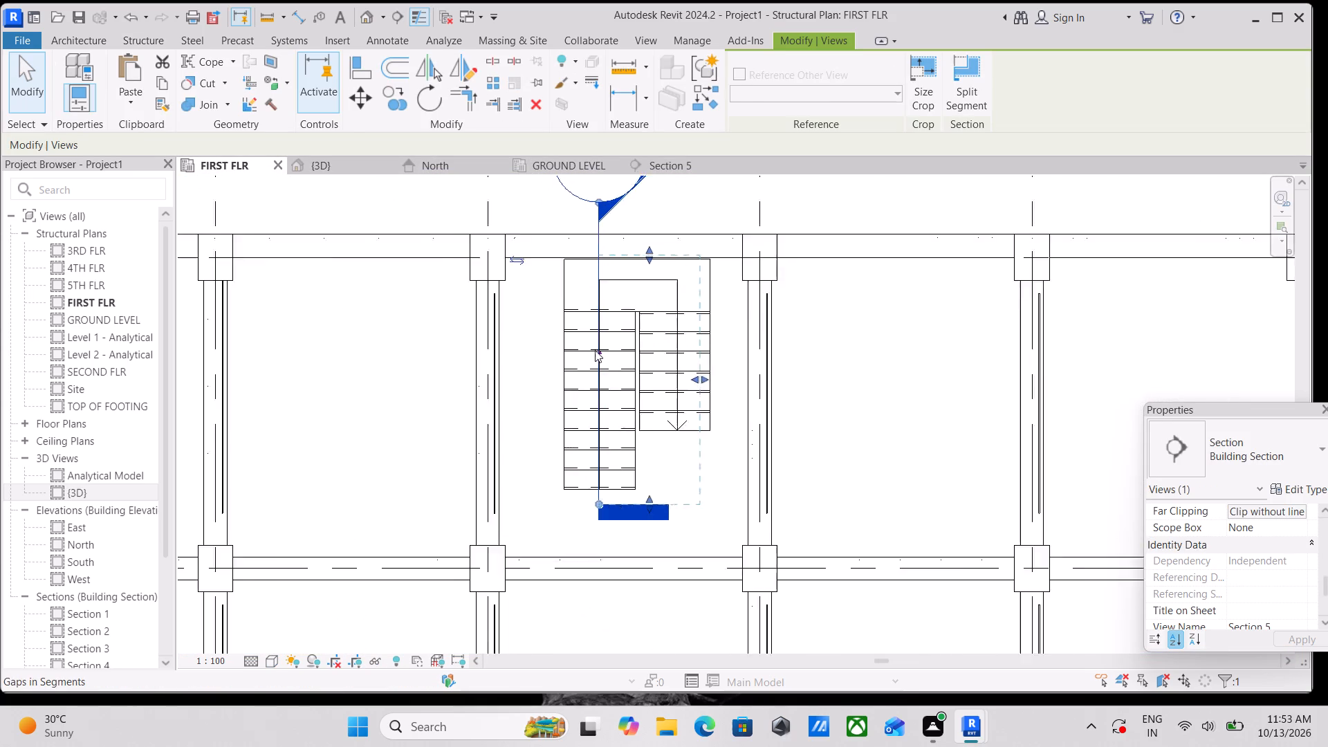
pyautogui.scroll(1, 595, 350)
pyautogui.scroll(-3, 665, 281)
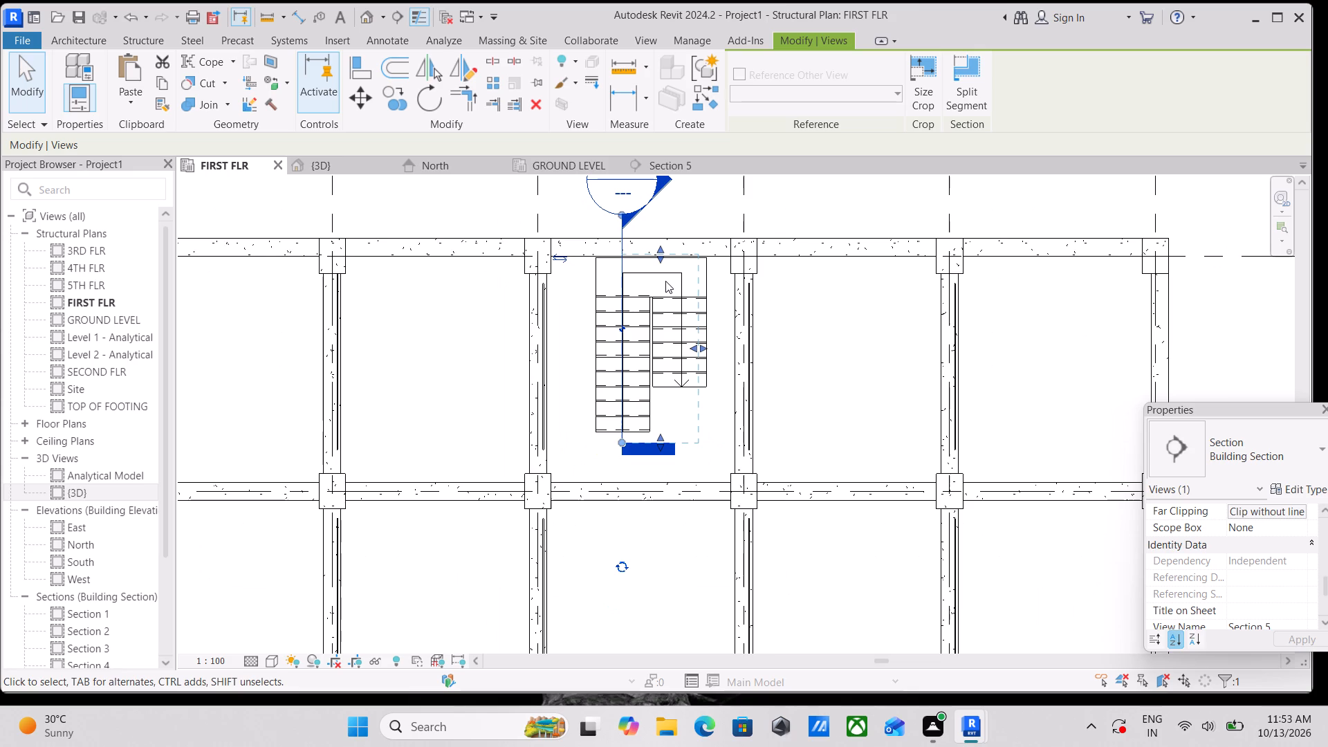
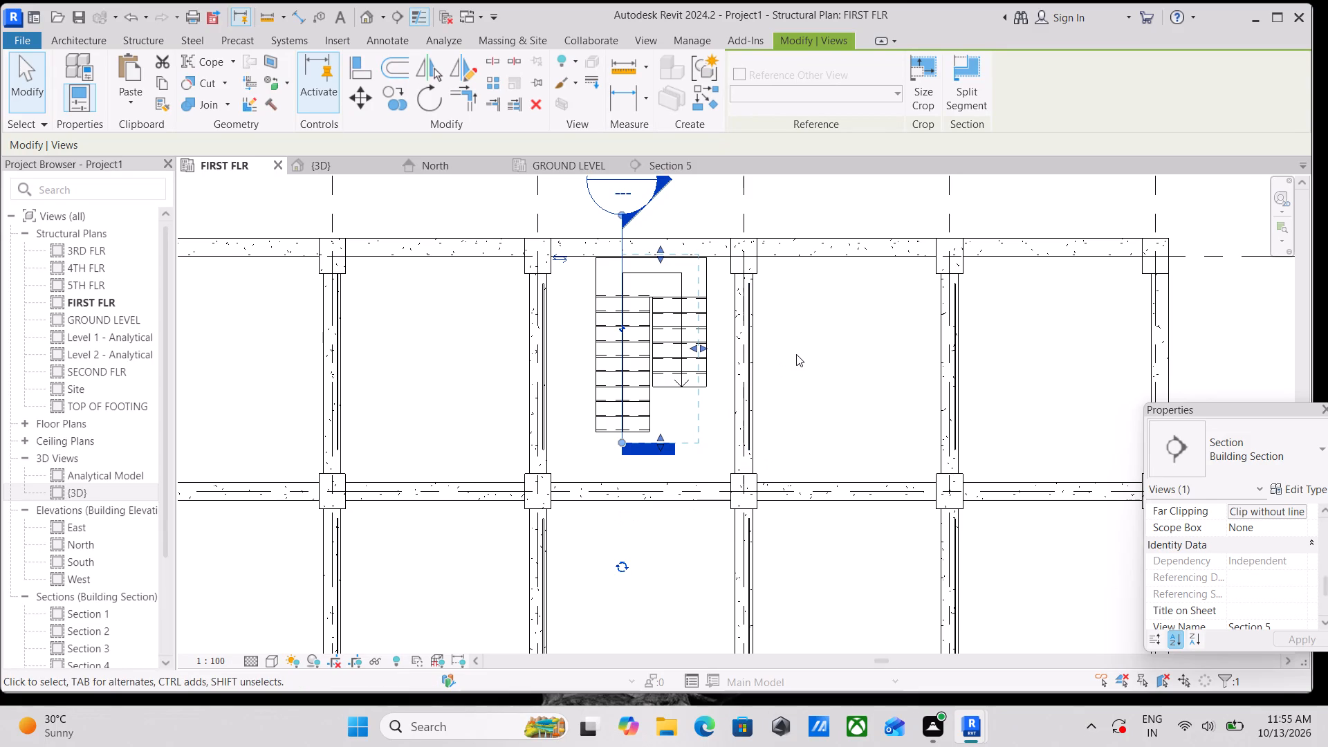
# In the FIRST FLR plan, move the Section 5 line about 1000 mm sideways from the long flight onto the shorter flight.
pyautogui.scroll(-1, 719, 51)
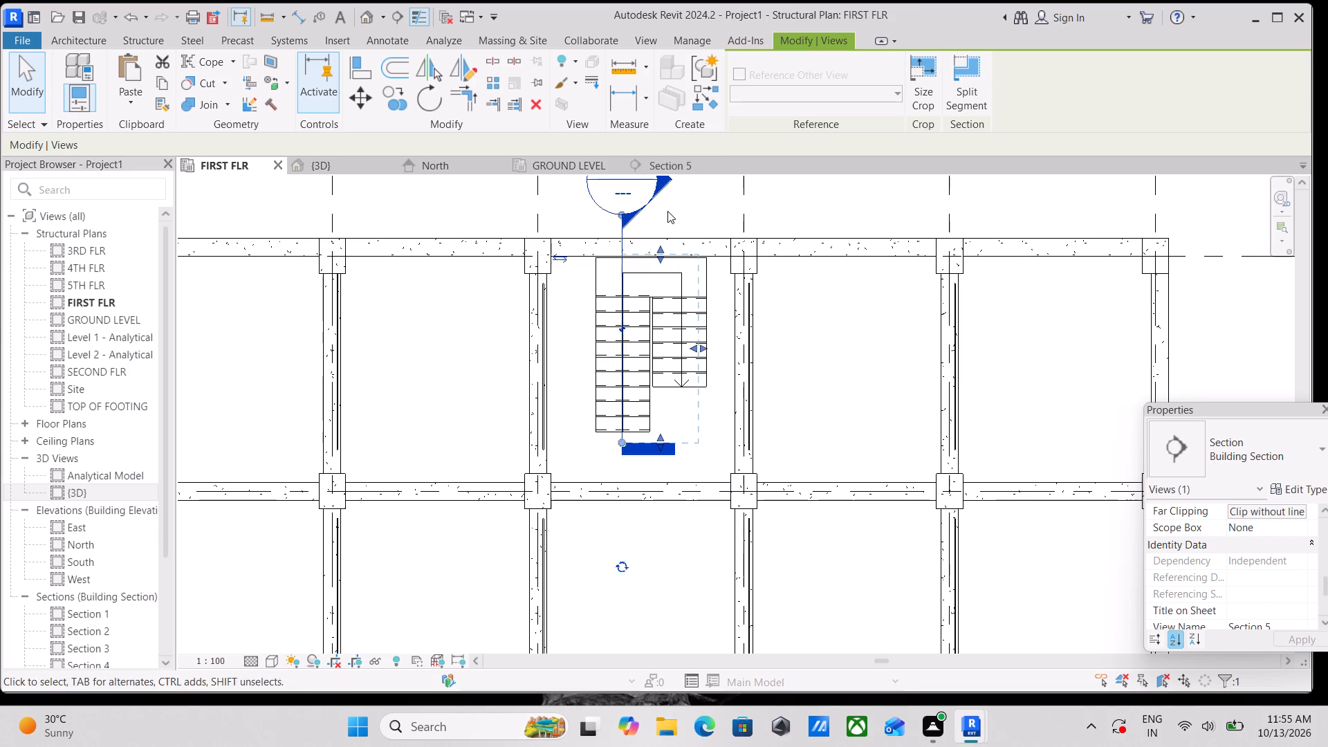
pyautogui.scroll(2, 671, 207)
pyautogui.scroll(3, 598, 320)
pyautogui.click(616, 264)
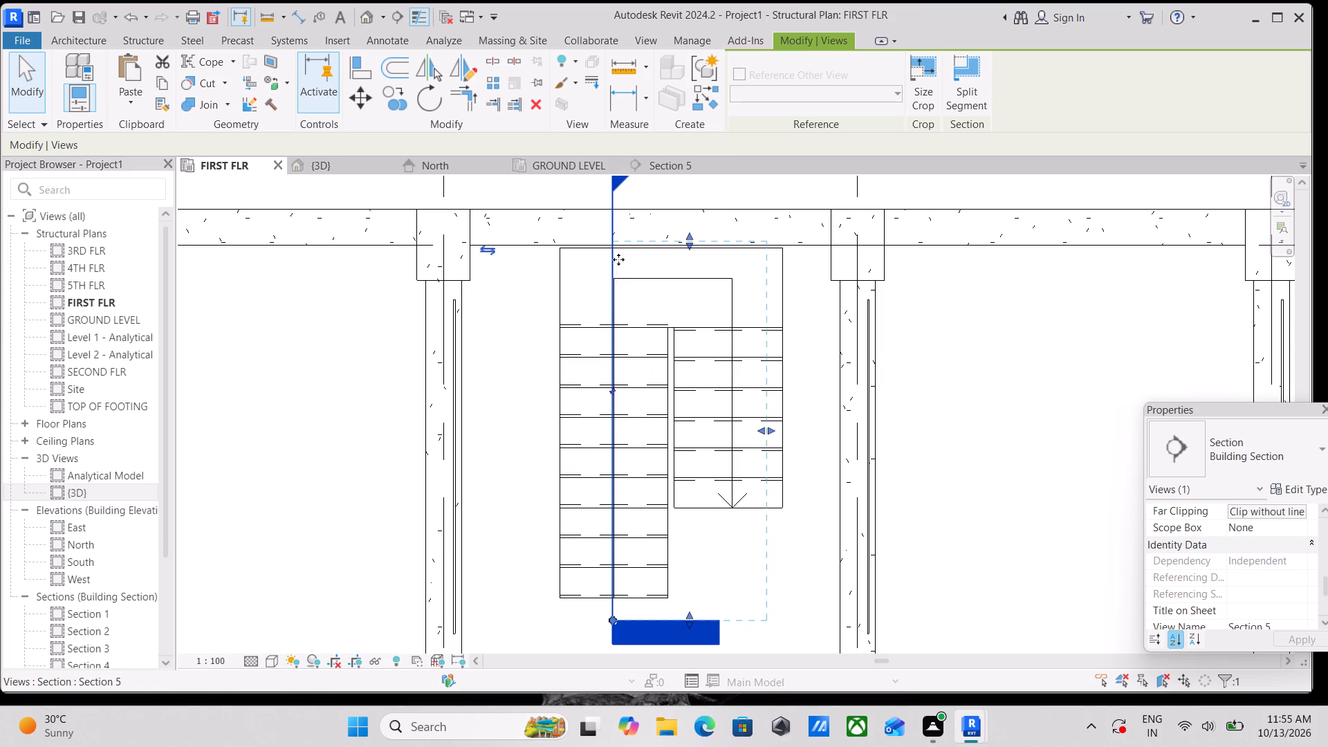
pyautogui.scroll(-4, 619, 257)
pyautogui.moveTo(692, 178); pyautogui.dragTo(640, 268, button='middle')
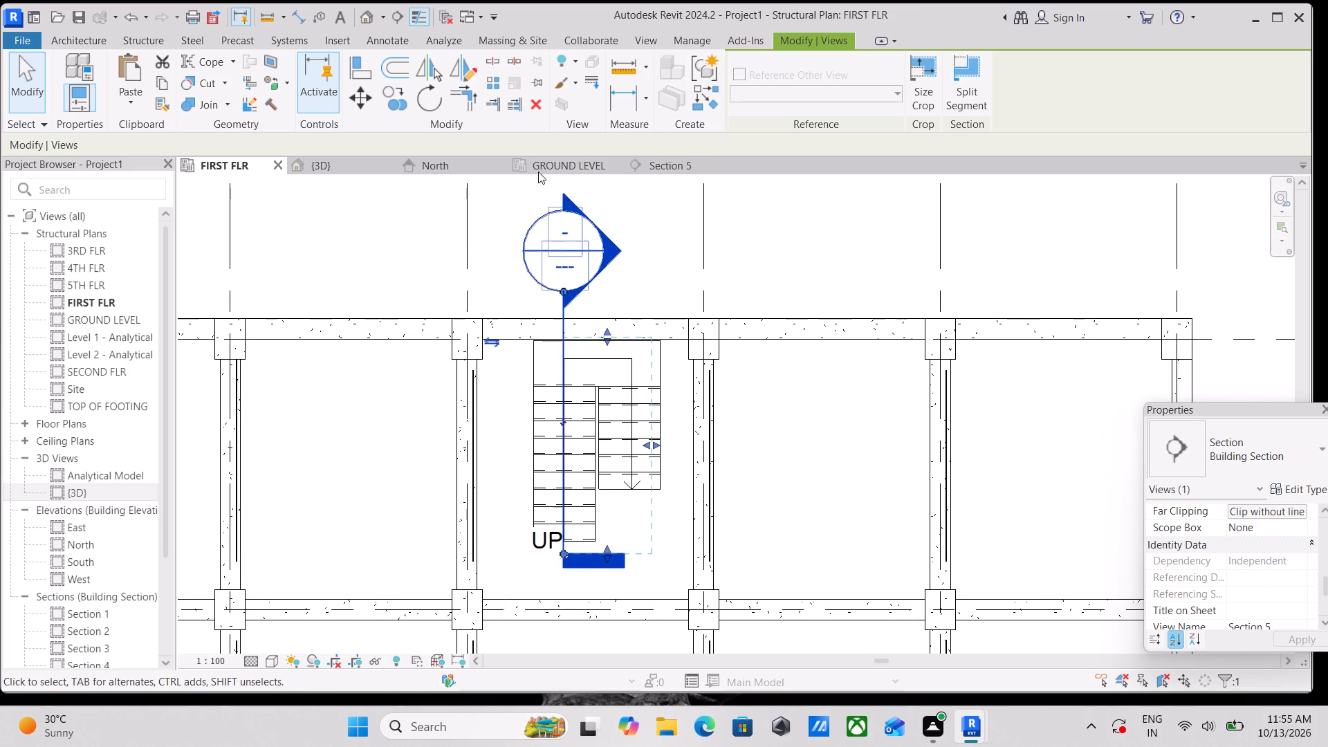
pyautogui.click(361, 98)
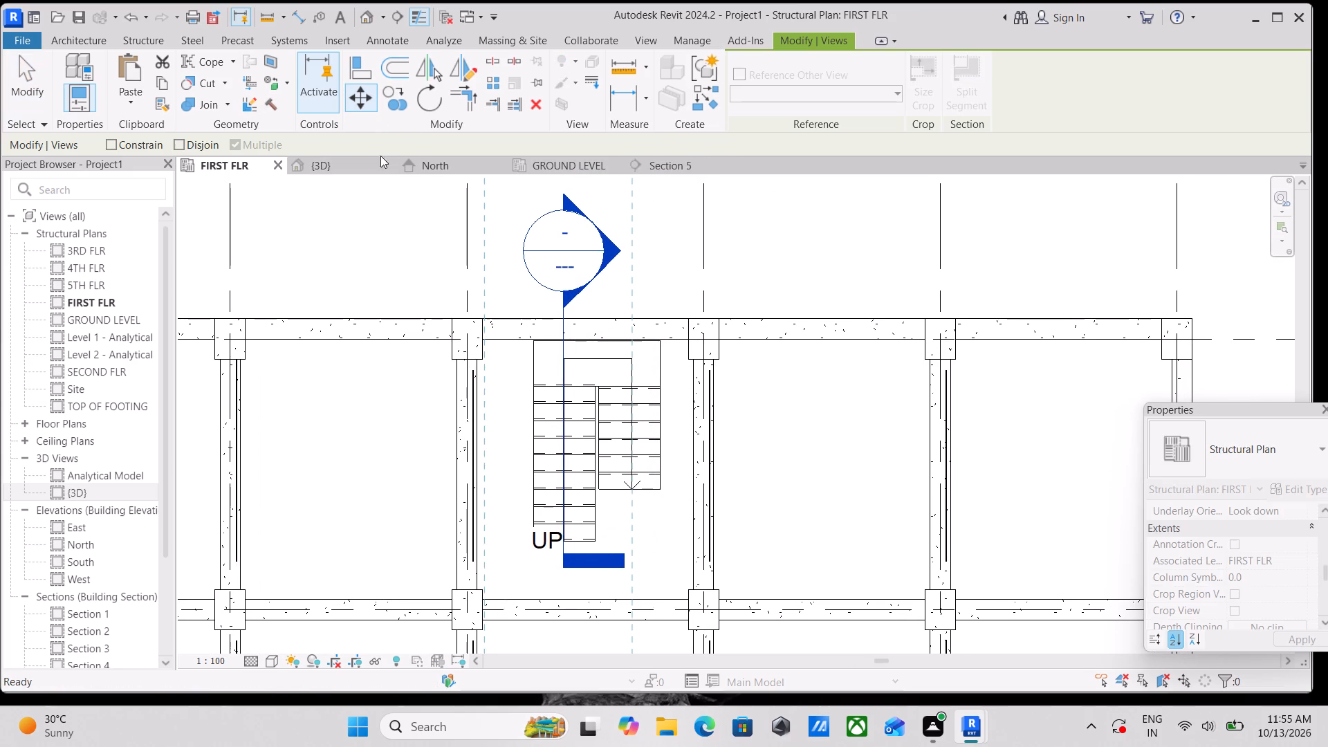
pyautogui.click(564, 322)
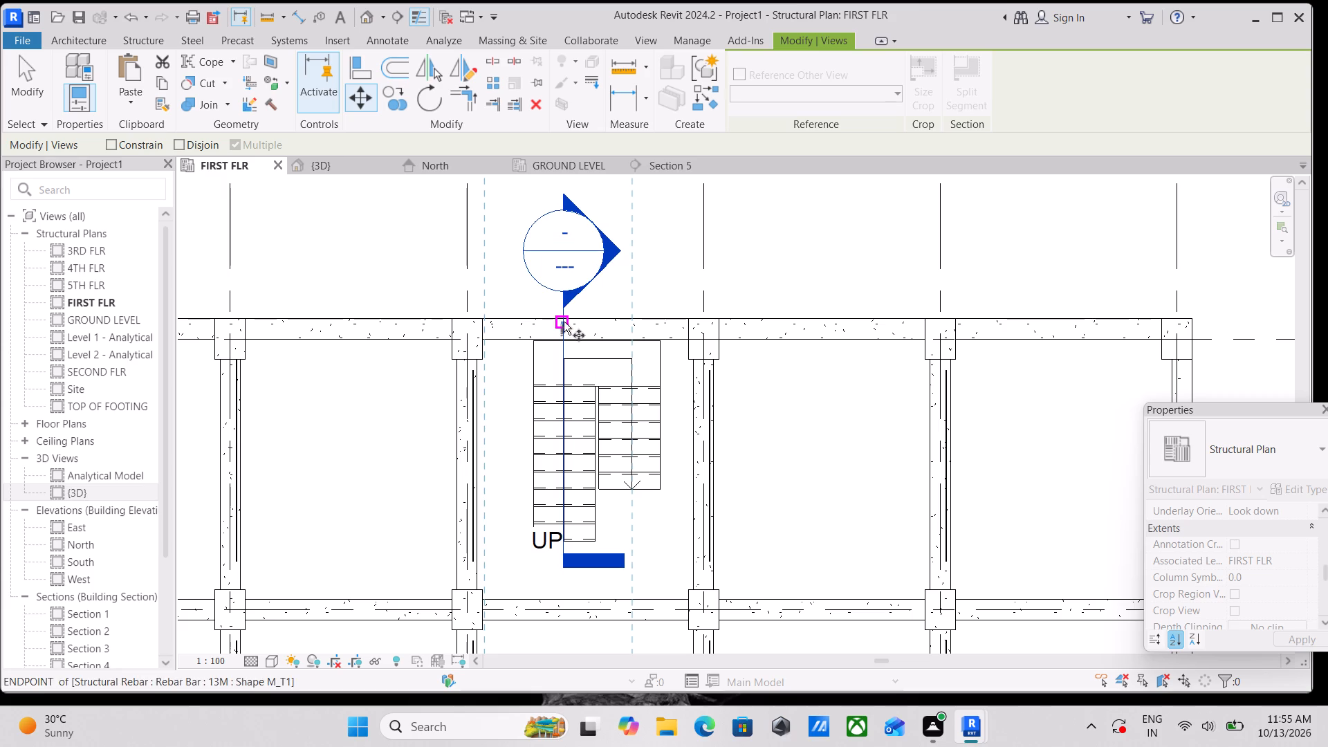
pyautogui.click(635, 311)
# Open the Section 5 view from its marker and examine the cut through the stair flight and landing.
pyautogui.scroll(-3, 635, 311)
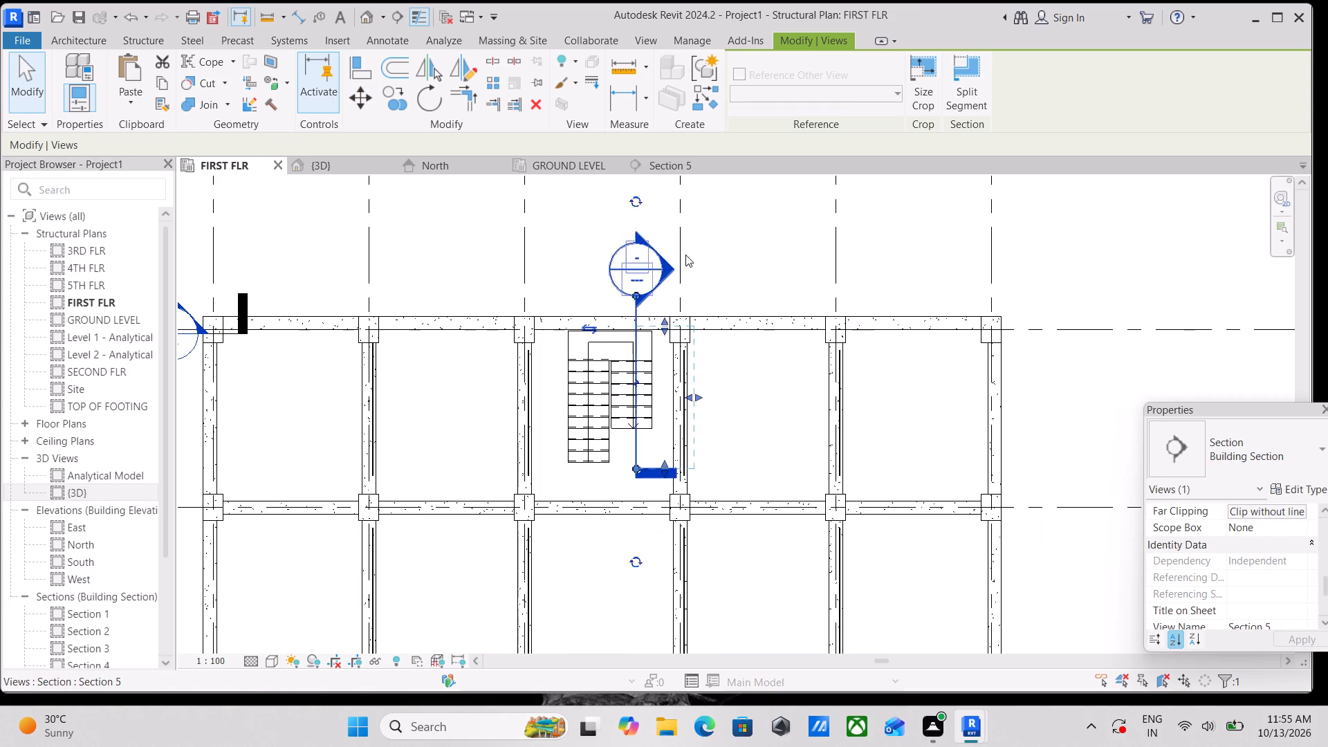
pyautogui.scroll(4, 685, 248)
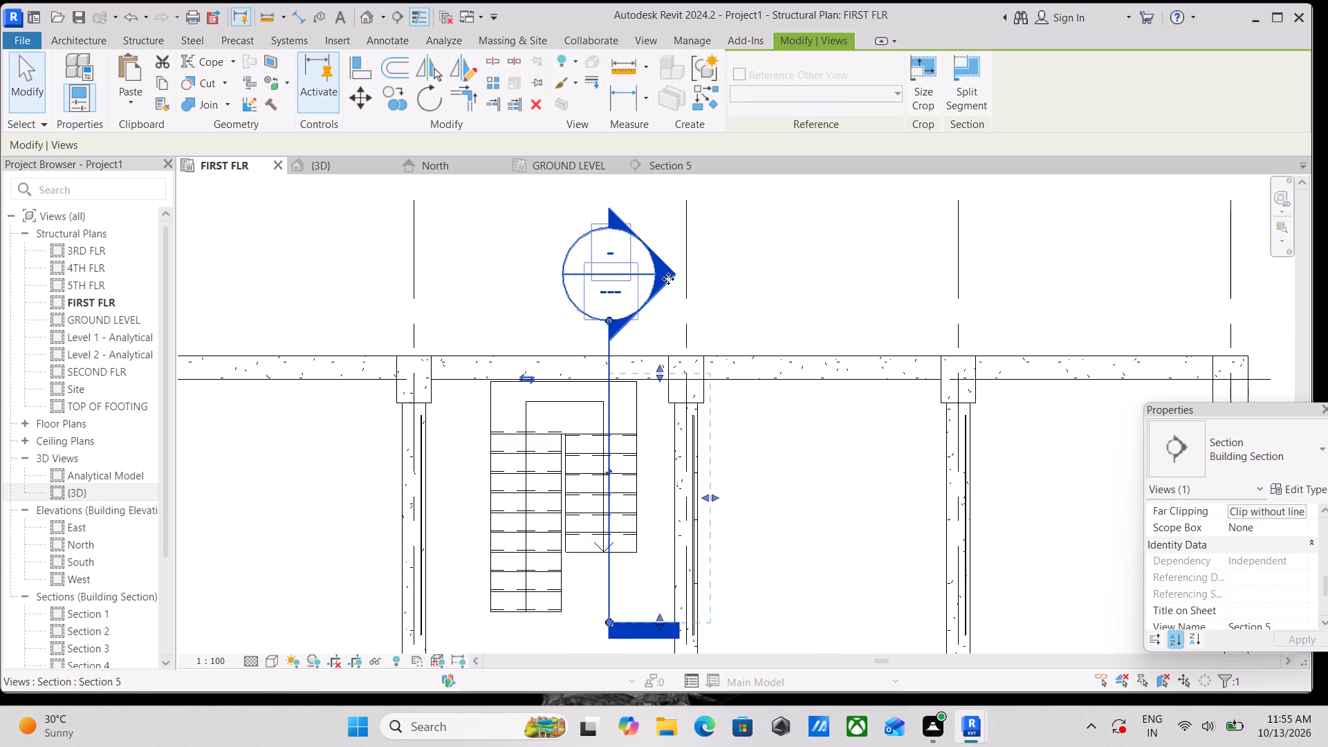
pyautogui.doubleClick(668, 279)
pyautogui.rightClick(663, 279)
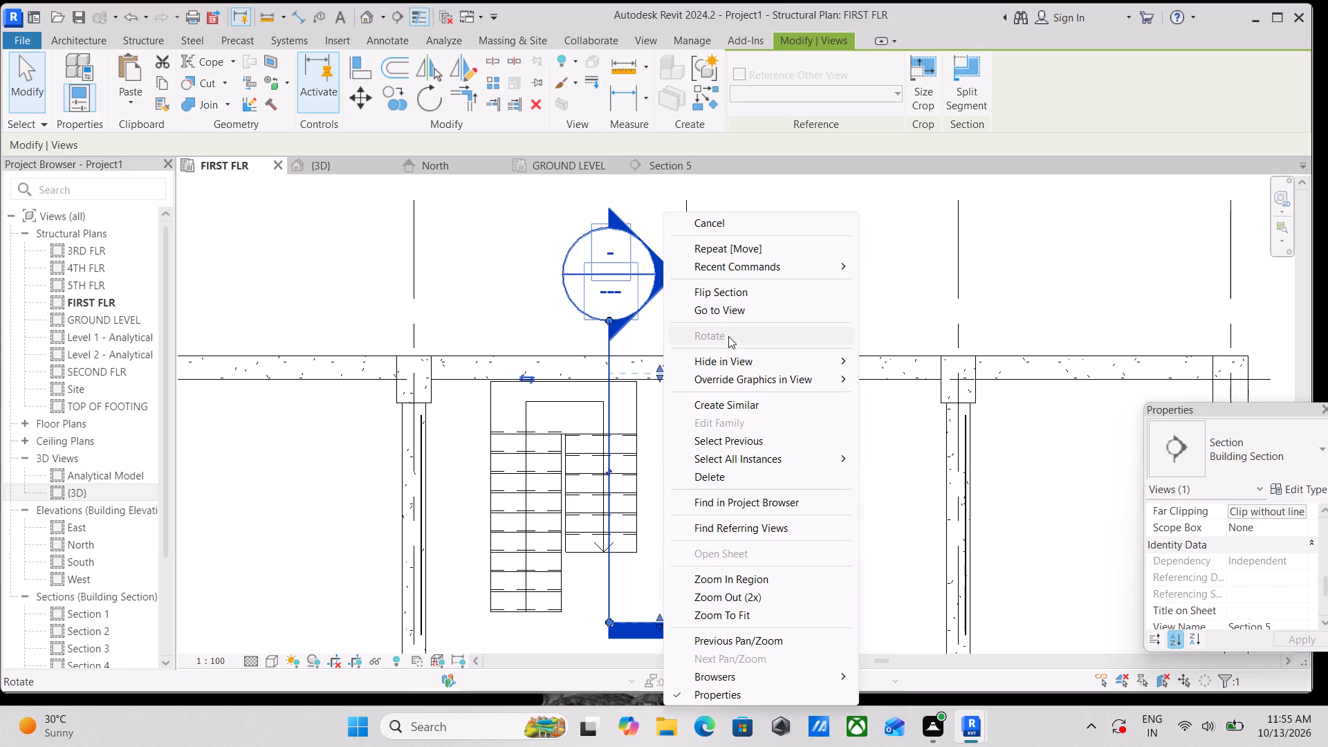
pyautogui.click(735, 306)
pyautogui.scroll(-5, 788, 334)
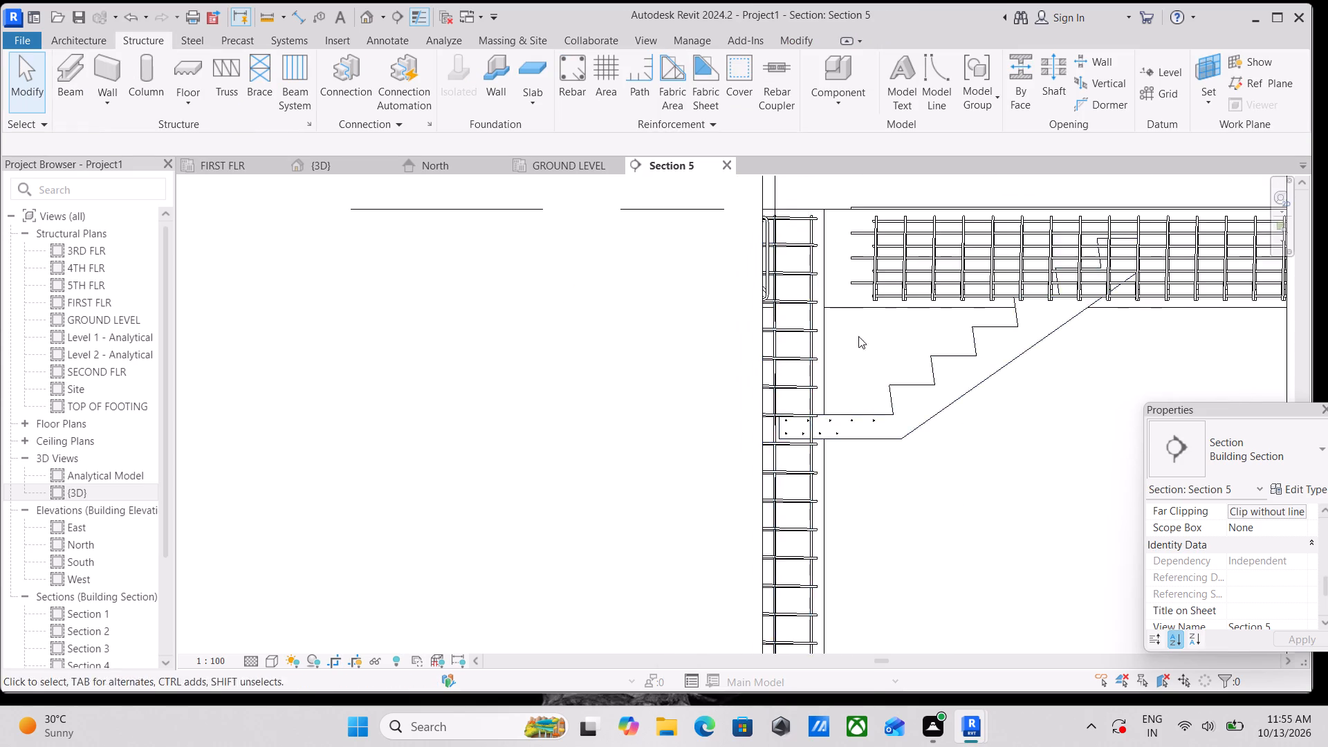
pyautogui.scroll(-3, 858, 336)
pyautogui.moveTo(885, 336); pyautogui.dragTo(827, 338, button='middle')
pyautogui.scroll(3, 907, 299)
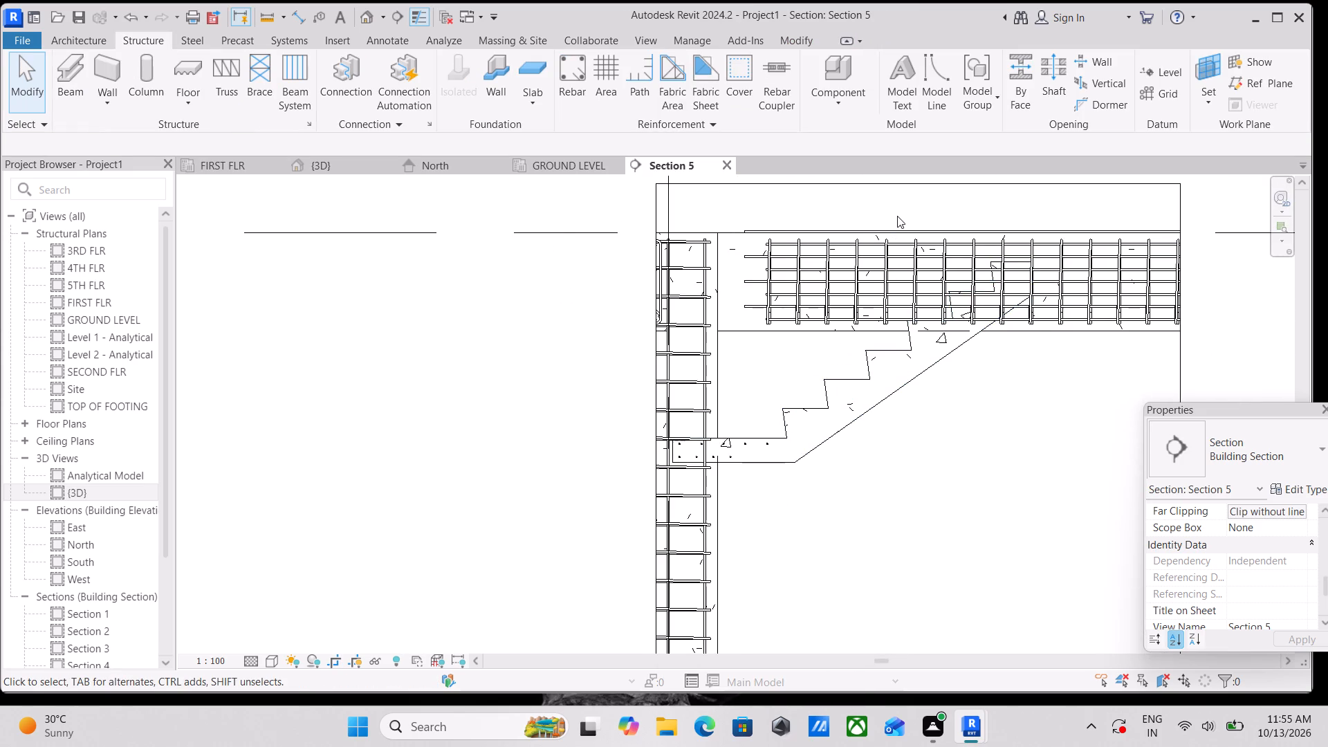
pyautogui.scroll(-1, 897, 216)
# Lower the upper edge of Section 5's crop region slightly toward the FIRST FLR level line.
pyautogui.click(893, 192)
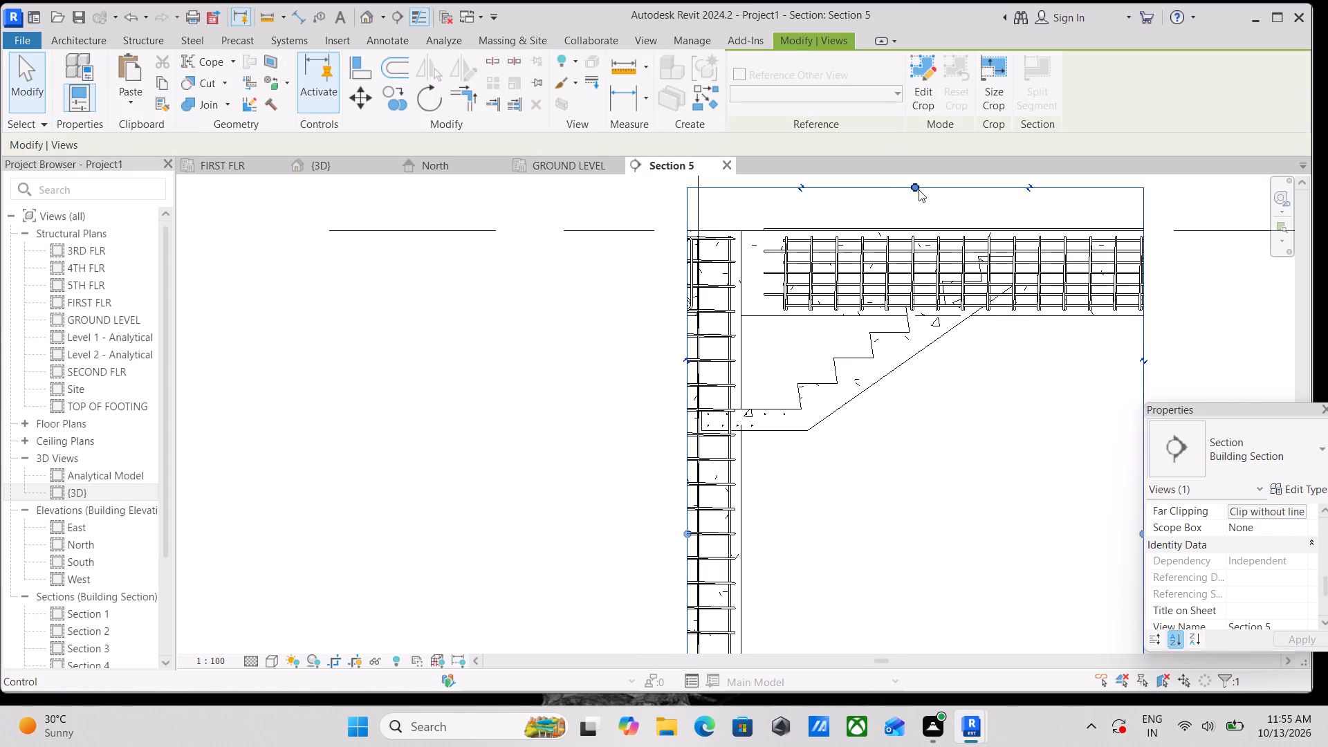
pyautogui.moveTo(916, 183); pyautogui.dragTo(926, 188)
pyautogui.scroll(-2, 926, 188)
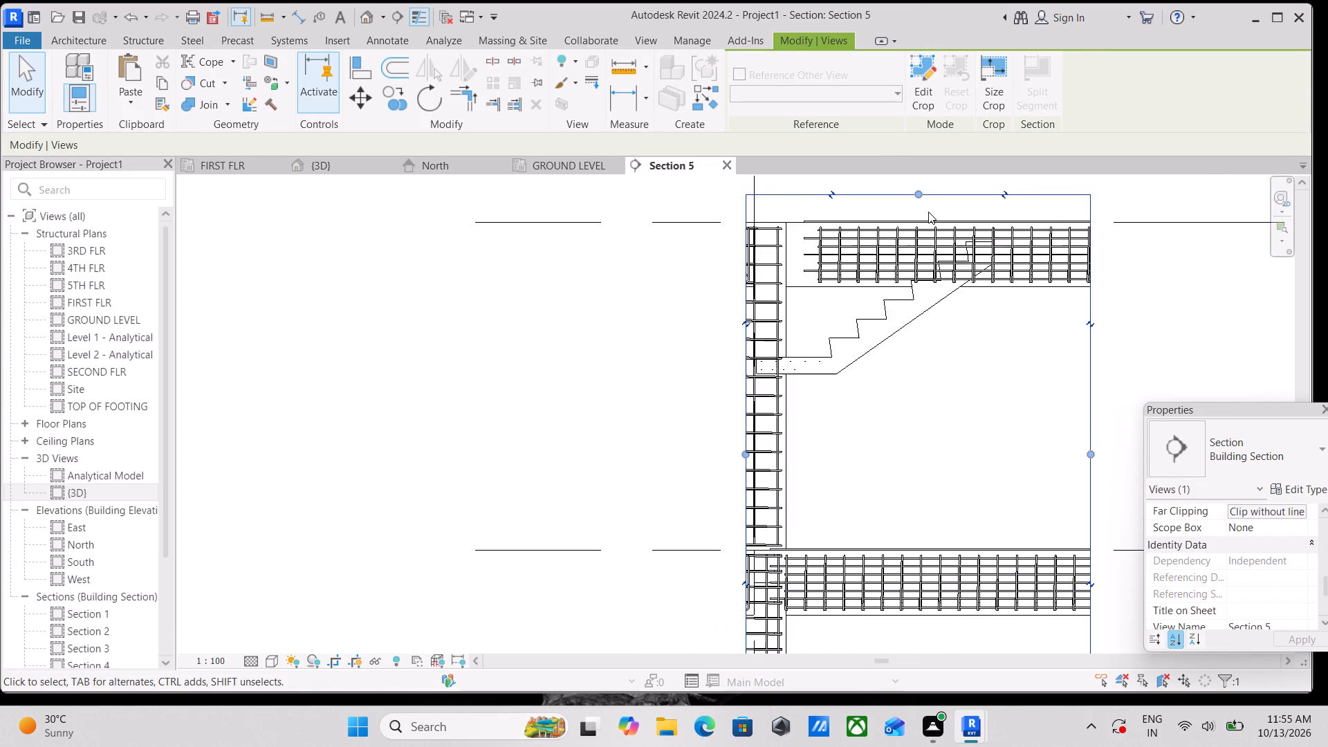
pyautogui.scroll(-3, 928, 231)
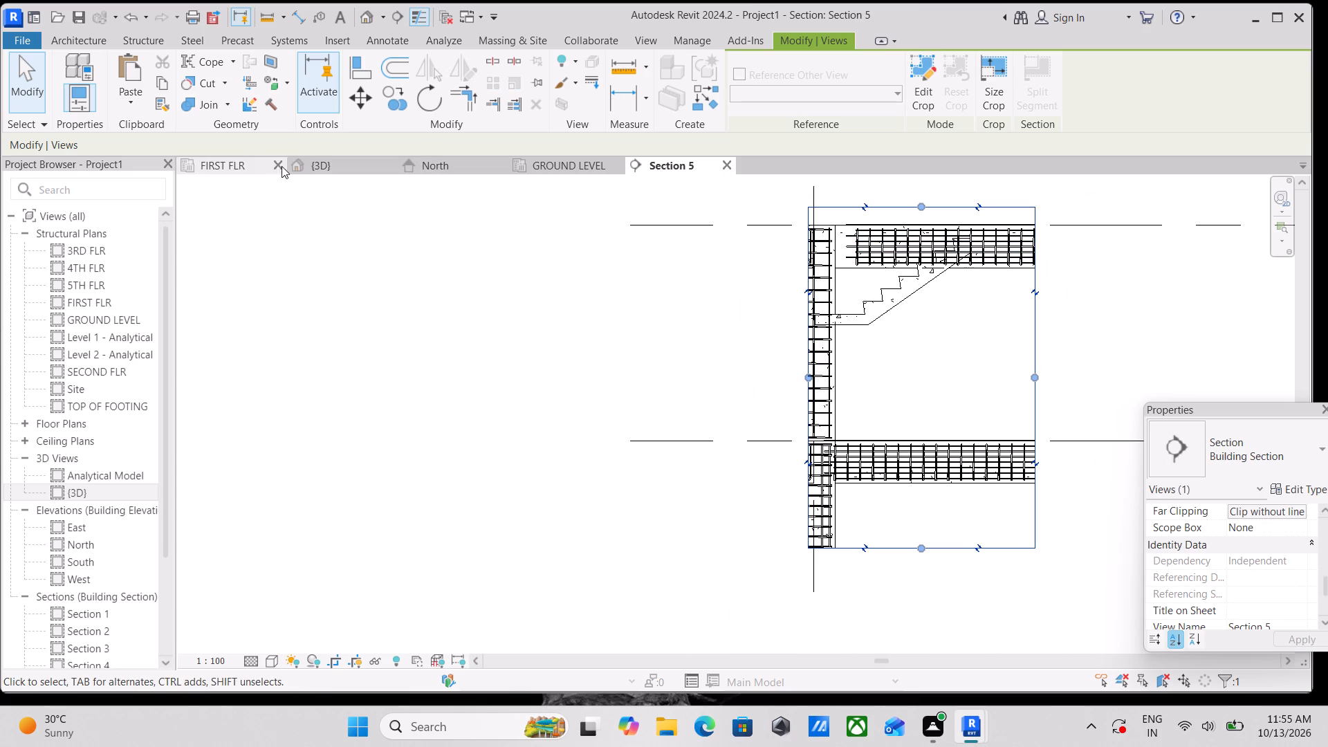
# In the GROUND LEVEL plan, pull Section 5's far clip boundary in toward the stair's outer edge.
pyautogui.click(331, 170)
pyautogui.scroll(-4, 468, 249)
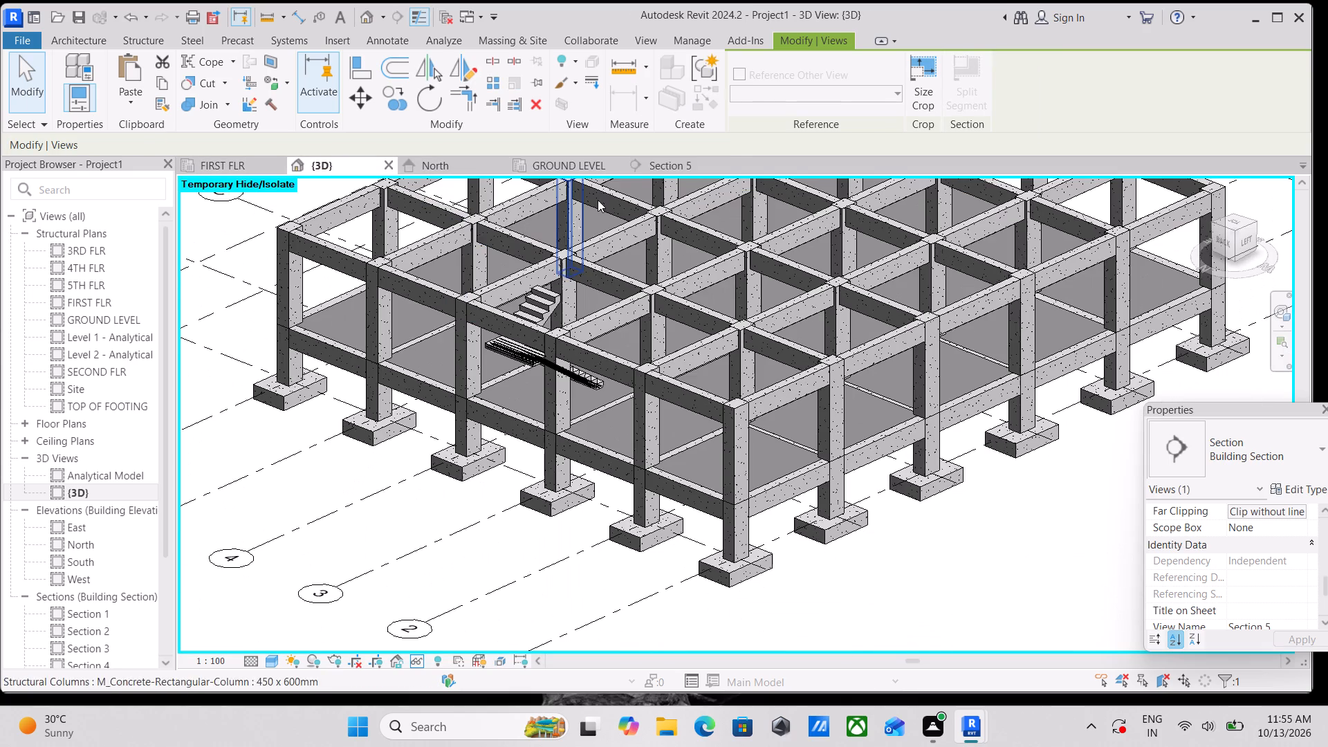
pyautogui.click(664, 169)
pyautogui.scroll(-3, 685, 192)
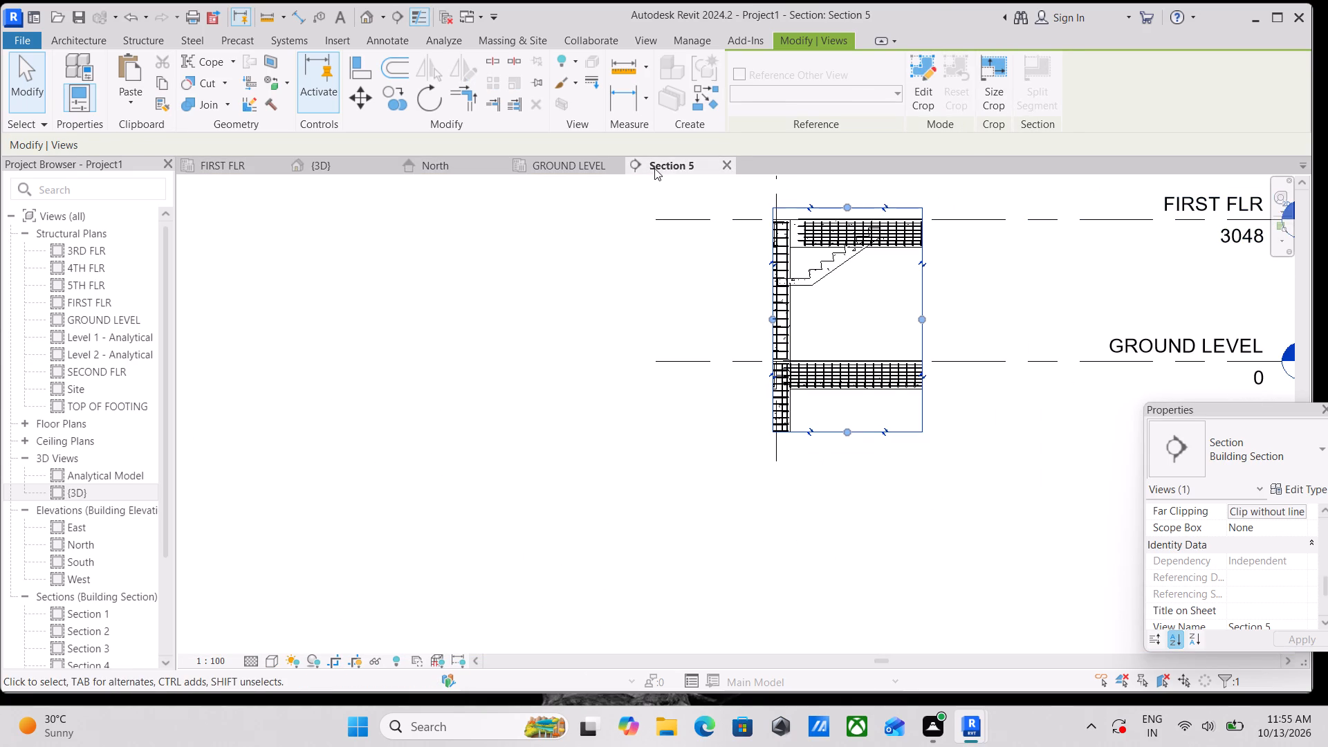
pyautogui.click(578, 165)
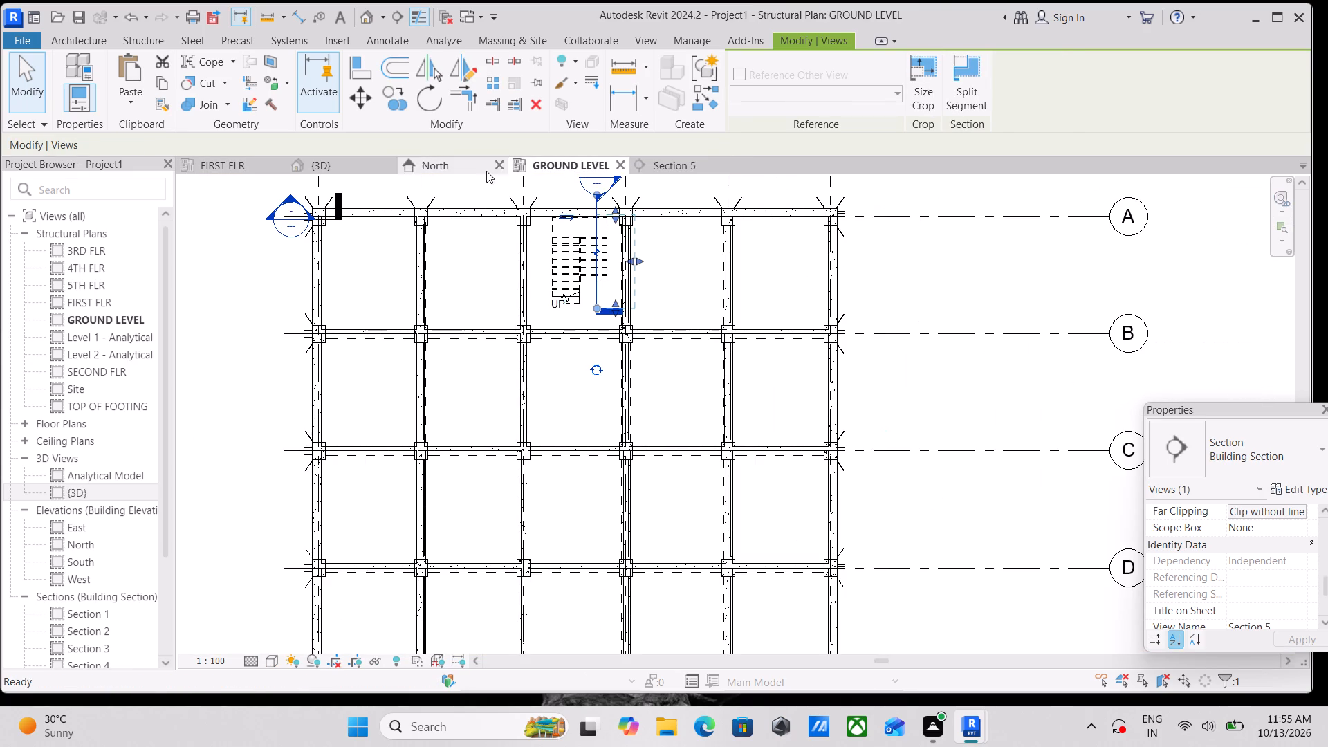
pyautogui.scroll(3, 616, 266)
pyautogui.scroll(-1, 607, 328)
pyautogui.moveTo(607, 328); pyautogui.dragTo(608, 385, button='middle')
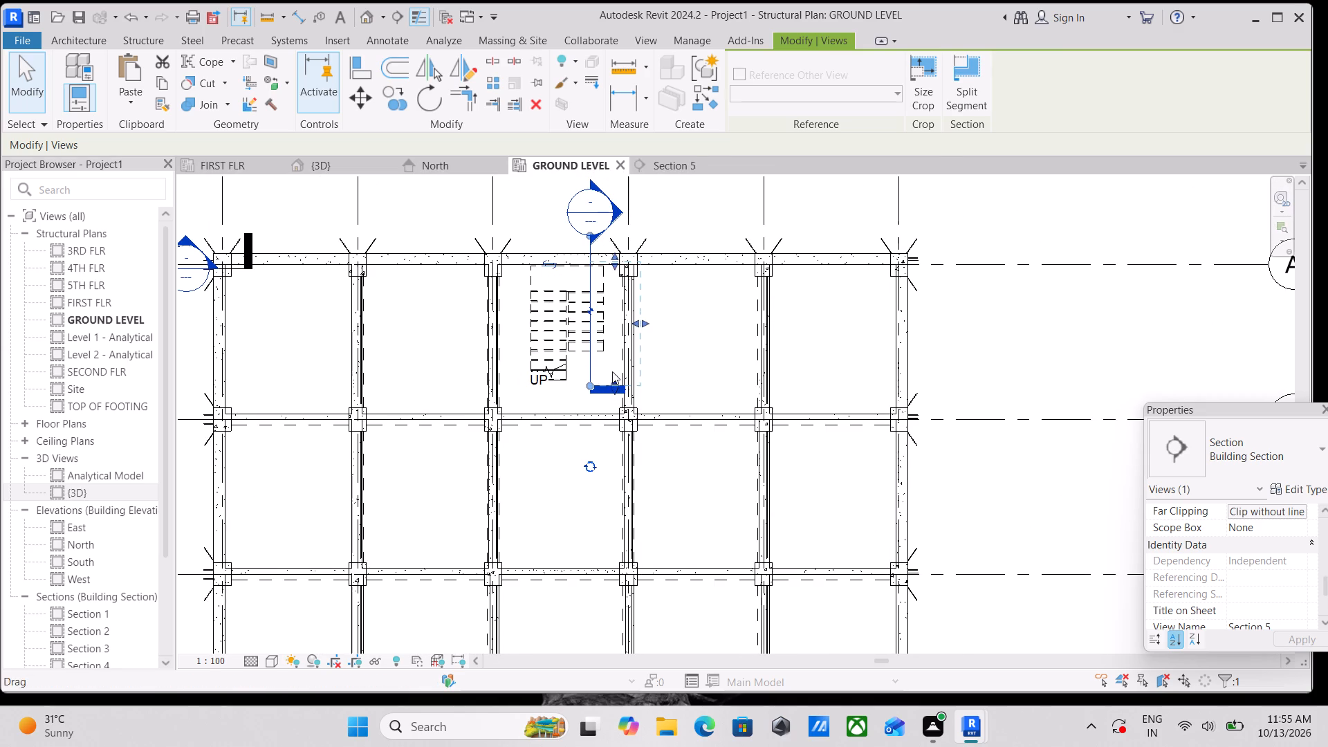
pyautogui.moveTo(634, 317); pyautogui.dragTo(618, 317)
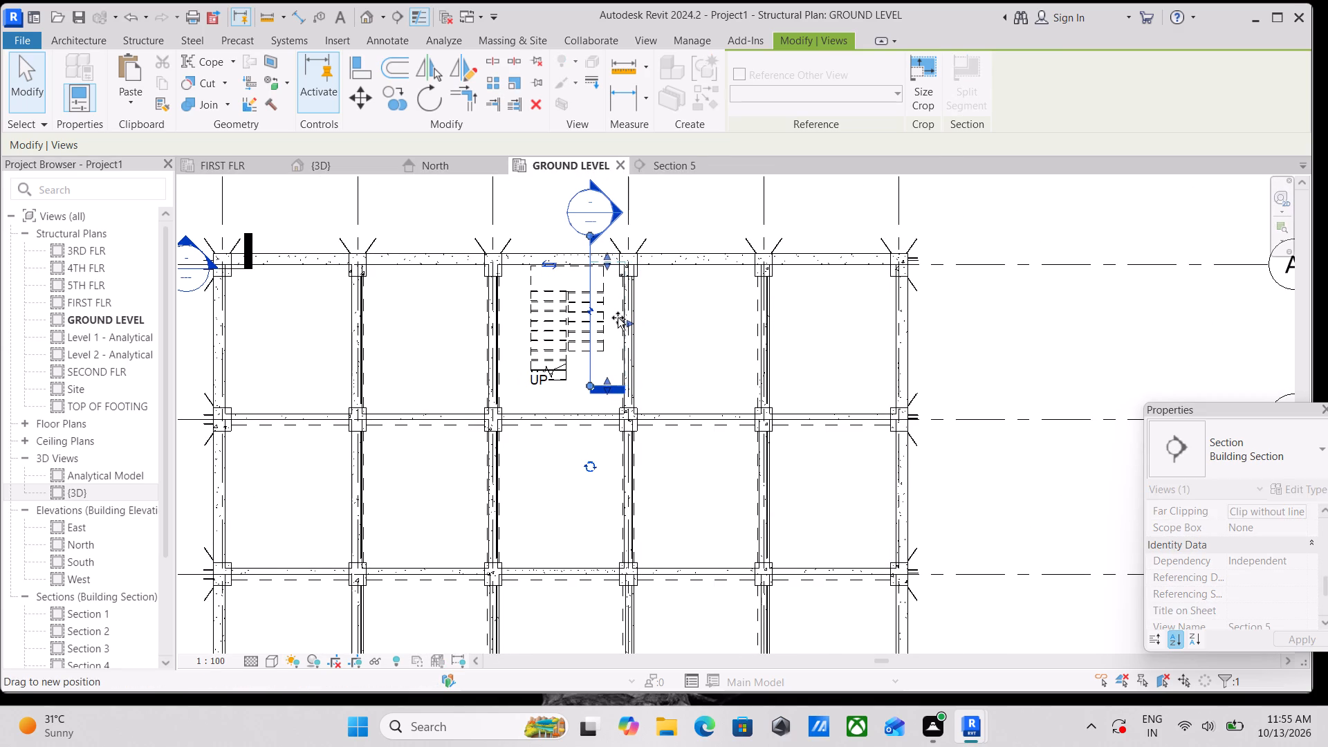
pyautogui.moveTo(618, 317); pyautogui.dragTo(607, 317)
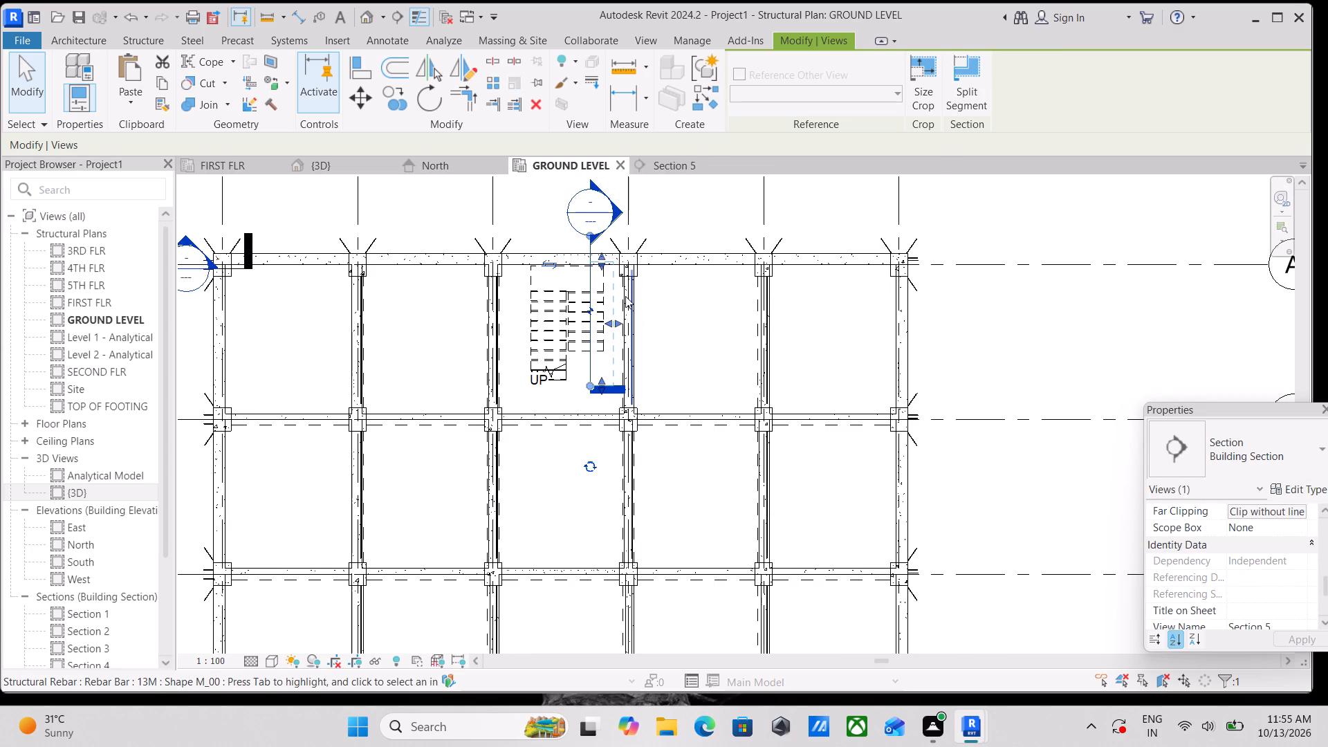
pyautogui.scroll(8, 625, 297)
pyautogui.click(602, 354)
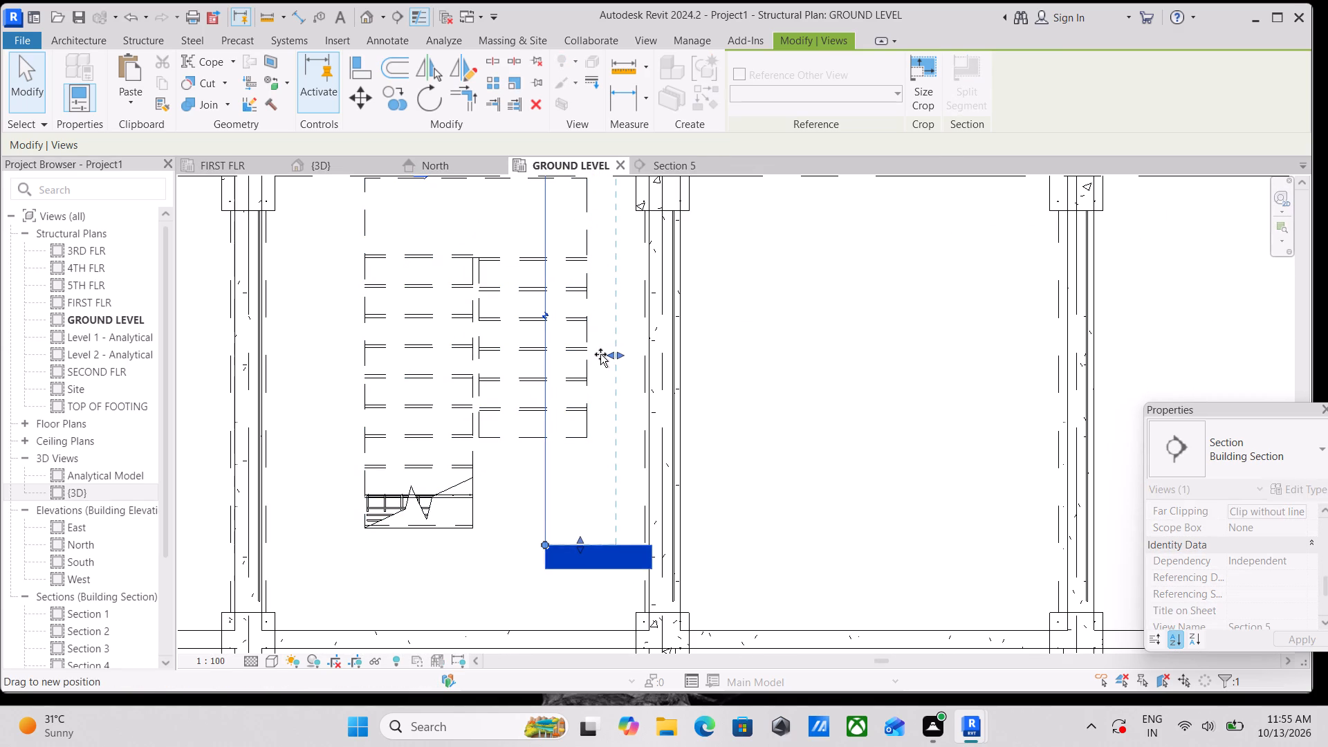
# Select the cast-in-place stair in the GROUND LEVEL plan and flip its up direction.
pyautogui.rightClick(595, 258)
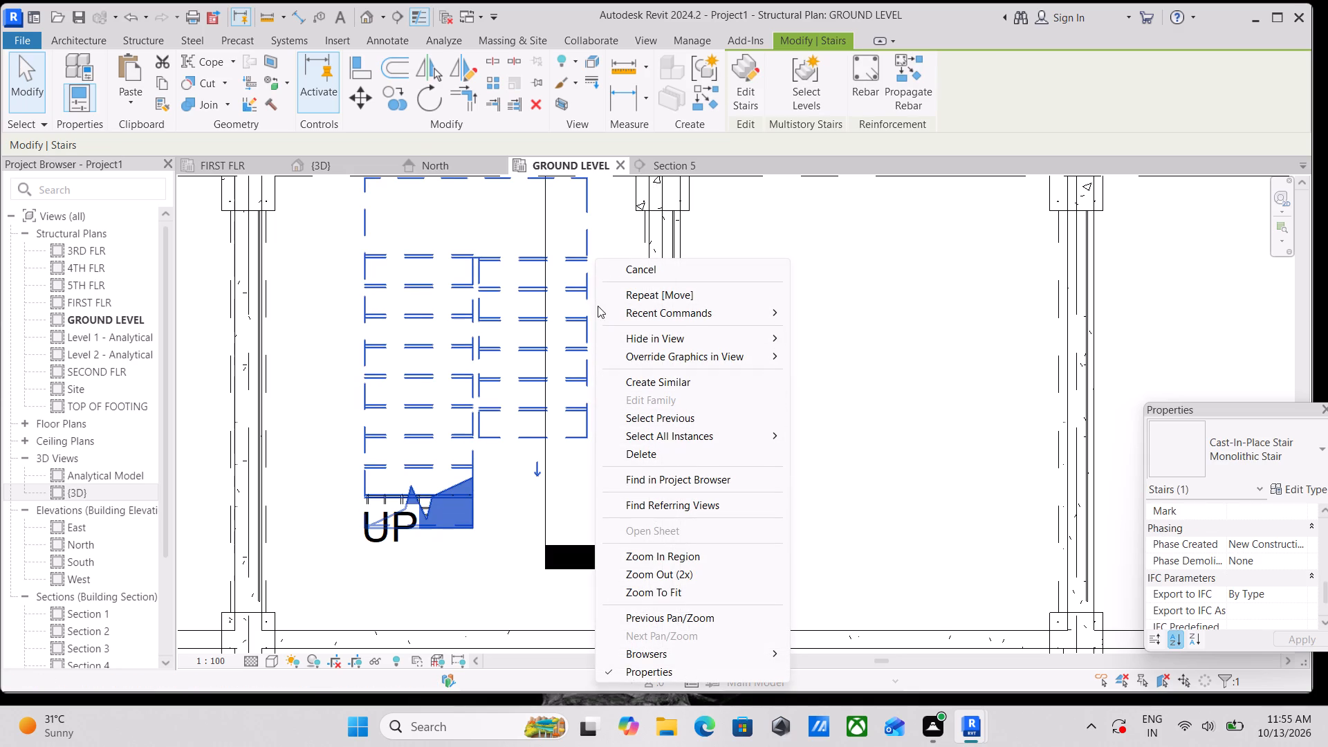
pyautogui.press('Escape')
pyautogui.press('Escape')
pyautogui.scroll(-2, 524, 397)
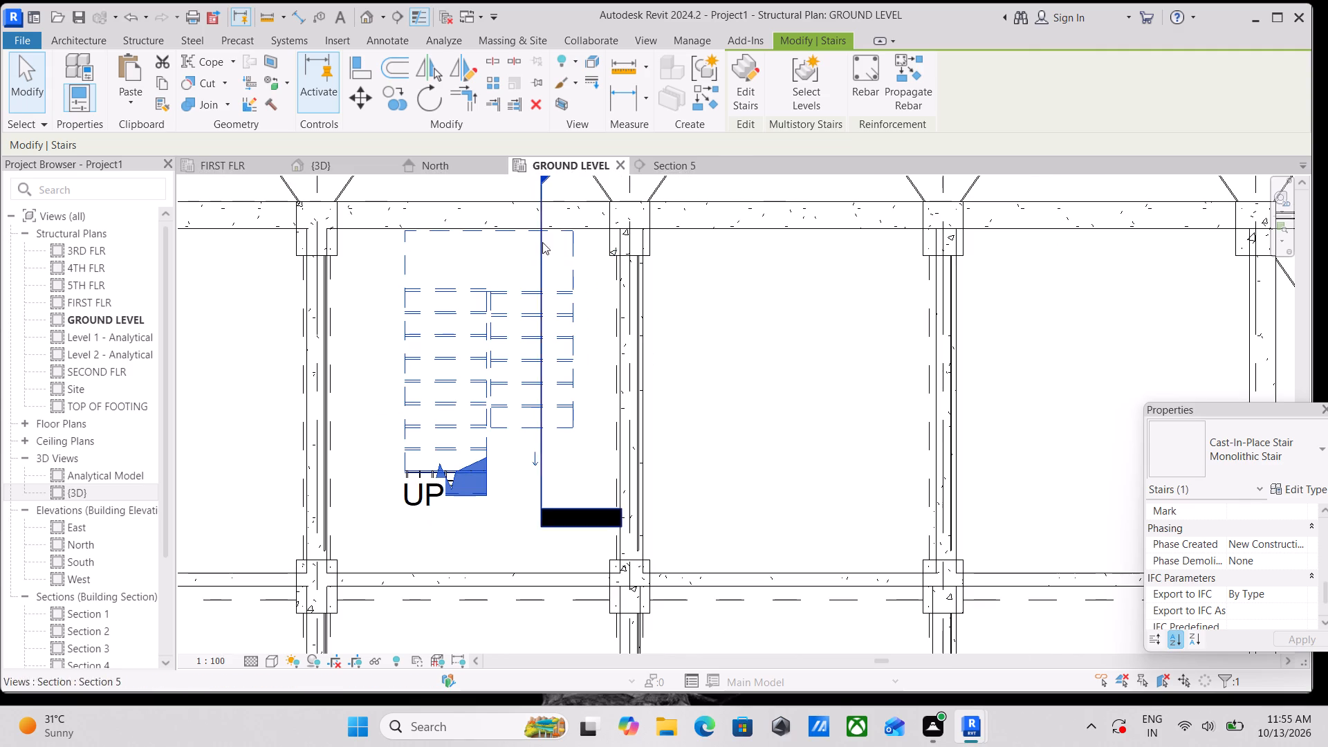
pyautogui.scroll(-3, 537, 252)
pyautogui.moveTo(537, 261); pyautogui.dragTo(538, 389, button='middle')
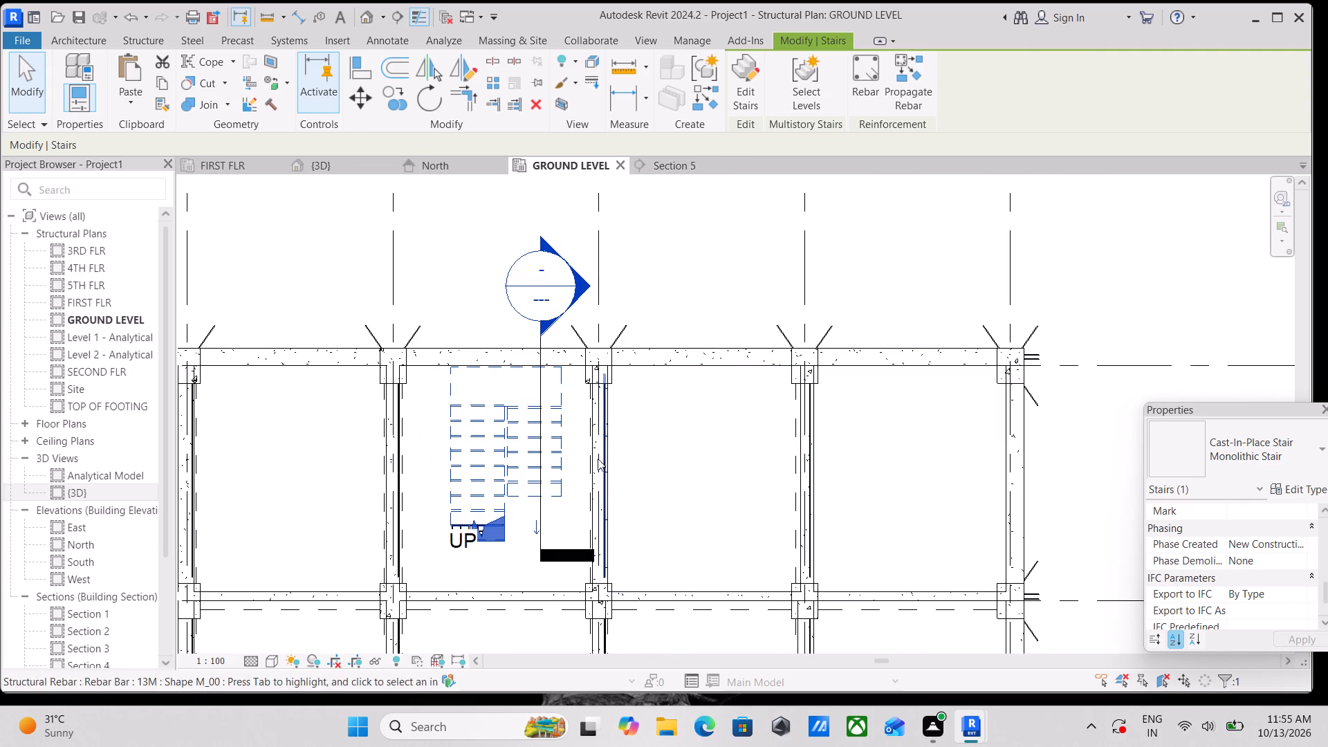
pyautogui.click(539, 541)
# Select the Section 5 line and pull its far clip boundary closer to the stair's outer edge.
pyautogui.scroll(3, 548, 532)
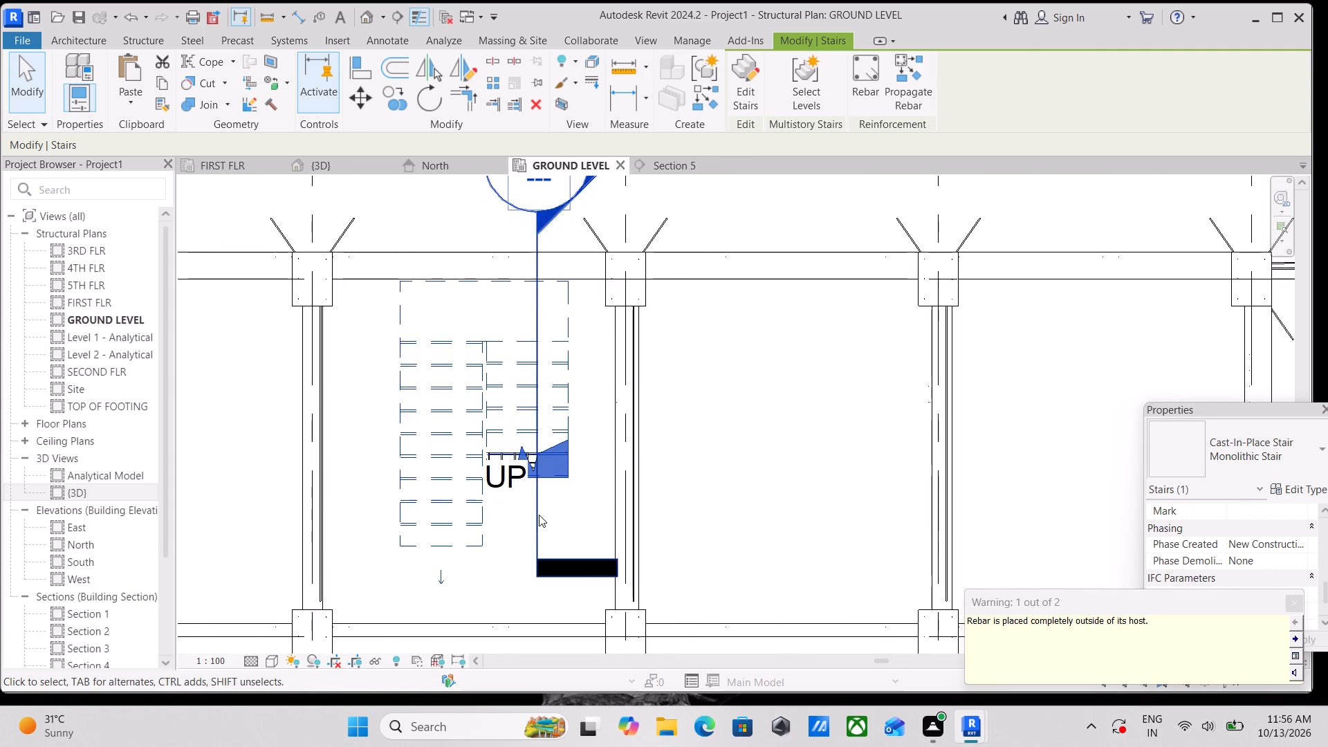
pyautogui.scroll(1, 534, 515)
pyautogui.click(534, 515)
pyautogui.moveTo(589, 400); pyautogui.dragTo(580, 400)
# Open the Section 5 view from the plan marker and examine how the bars sit in the landing and flight.
pyautogui.moveTo(551, 303); pyautogui.dragTo(561, 462, button='middle')
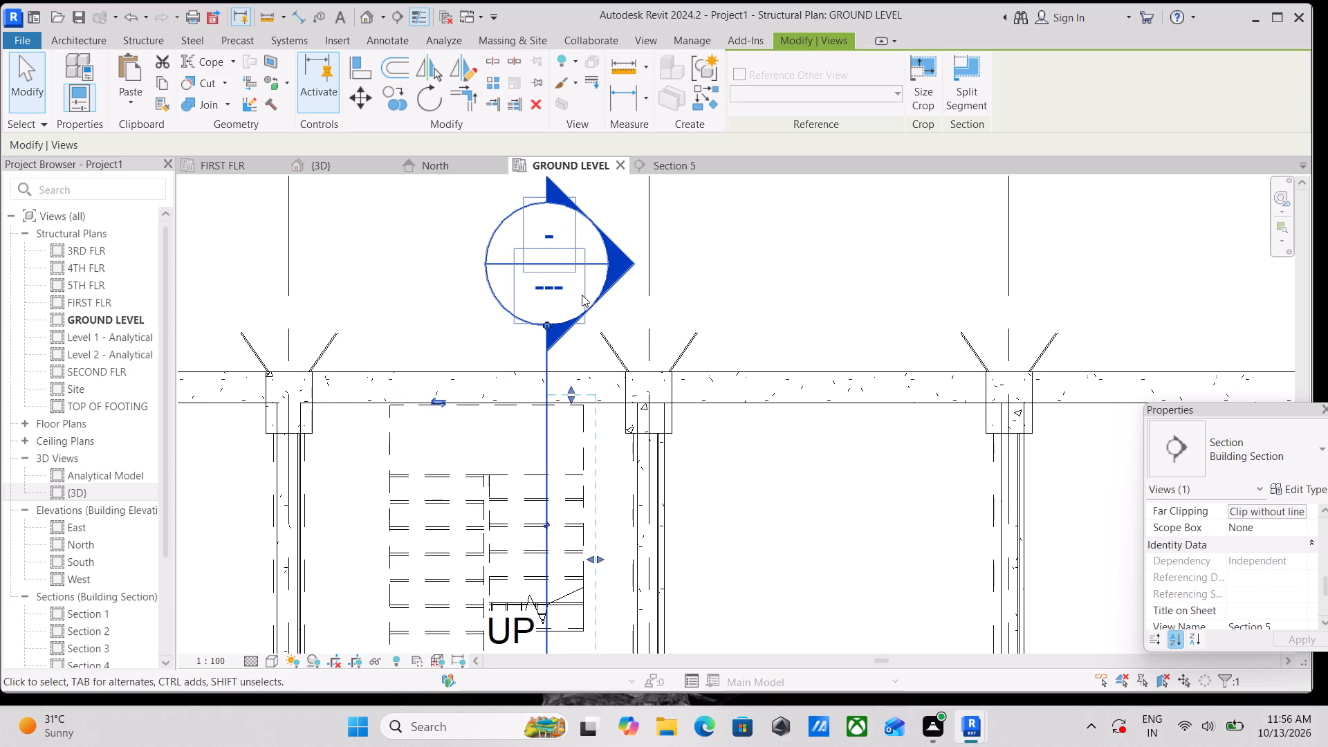
pyautogui.rightClick(609, 266)
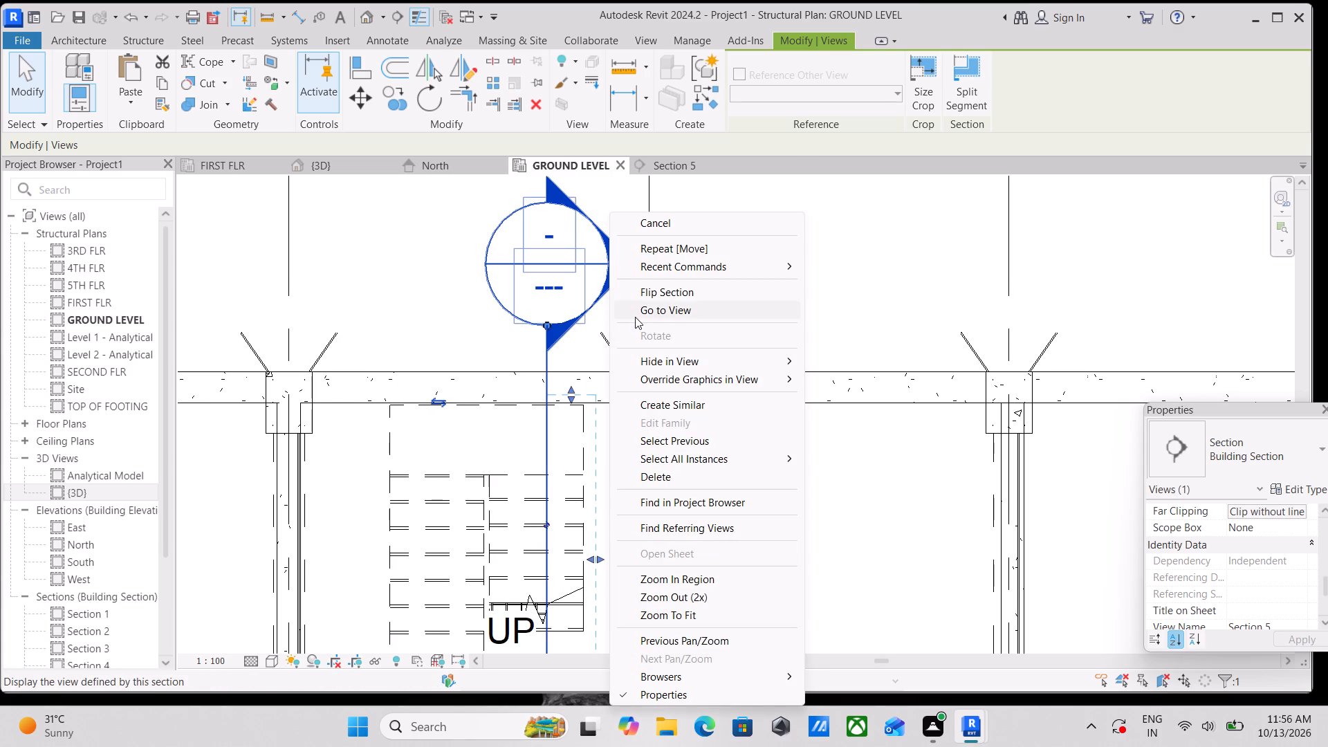
pyautogui.click(639, 315)
pyautogui.scroll(6, 717, 339)
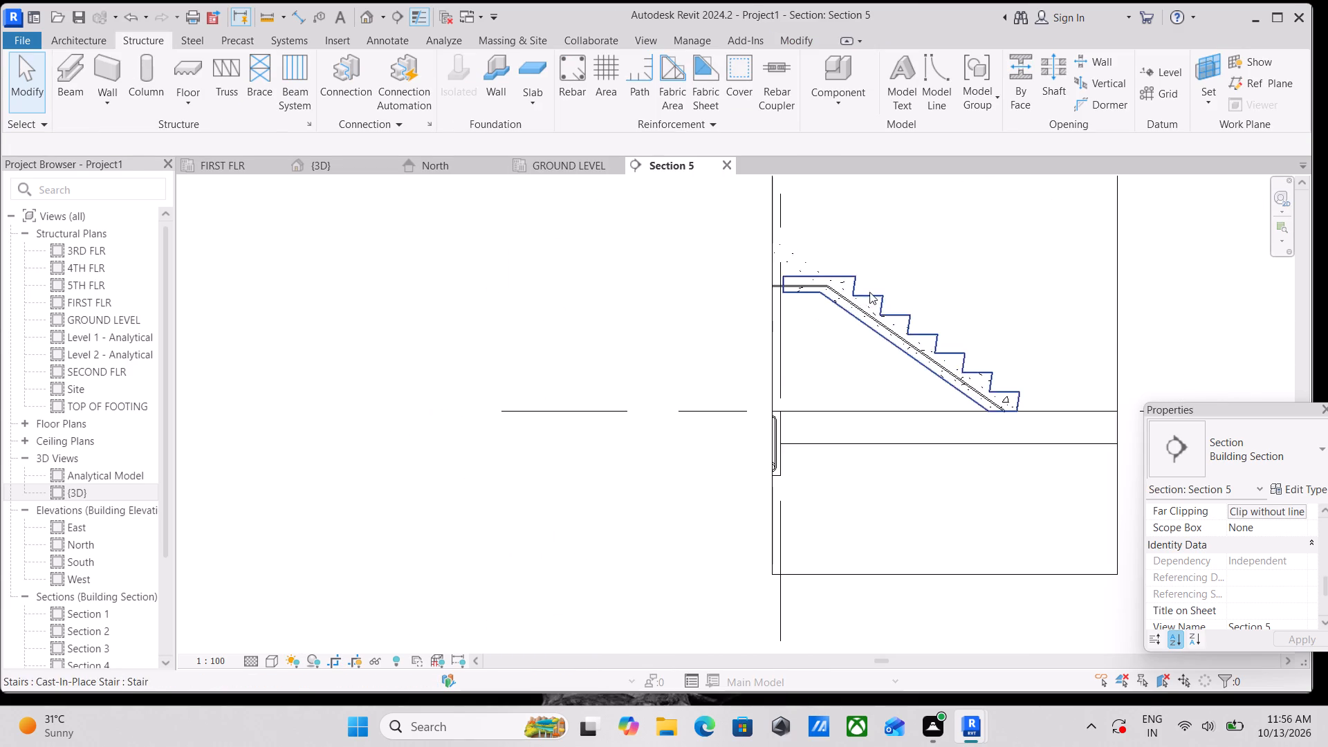
pyautogui.moveTo(870, 292); pyautogui.dragTo(737, 415, button='middle')
pyautogui.scroll(-2, 732, 376)
pyautogui.moveTo(732, 376); pyautogui.dragTo(726, 425, button='middle')
pyautogui.scroll(-1, 726, 425)
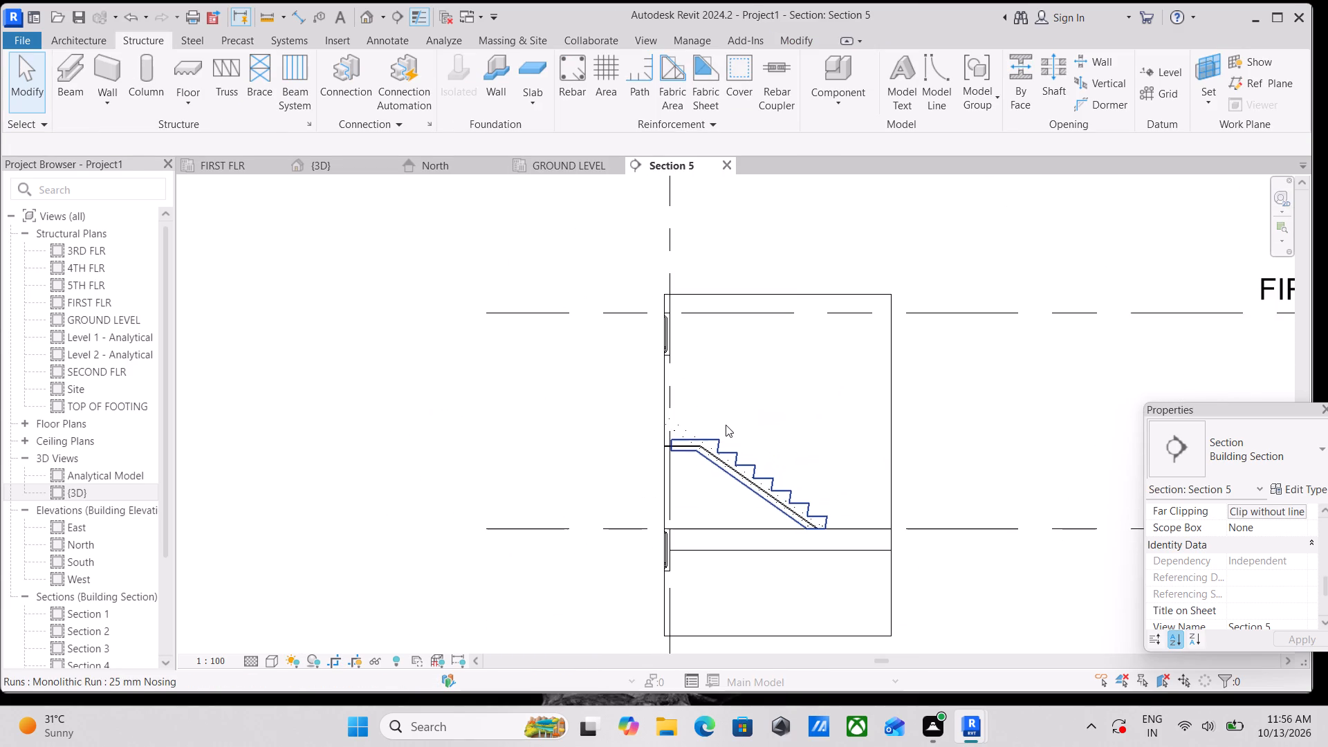
pyautogui.scroll(-3, 726, 423)
pyautogui.scroll(3, 728, 439)
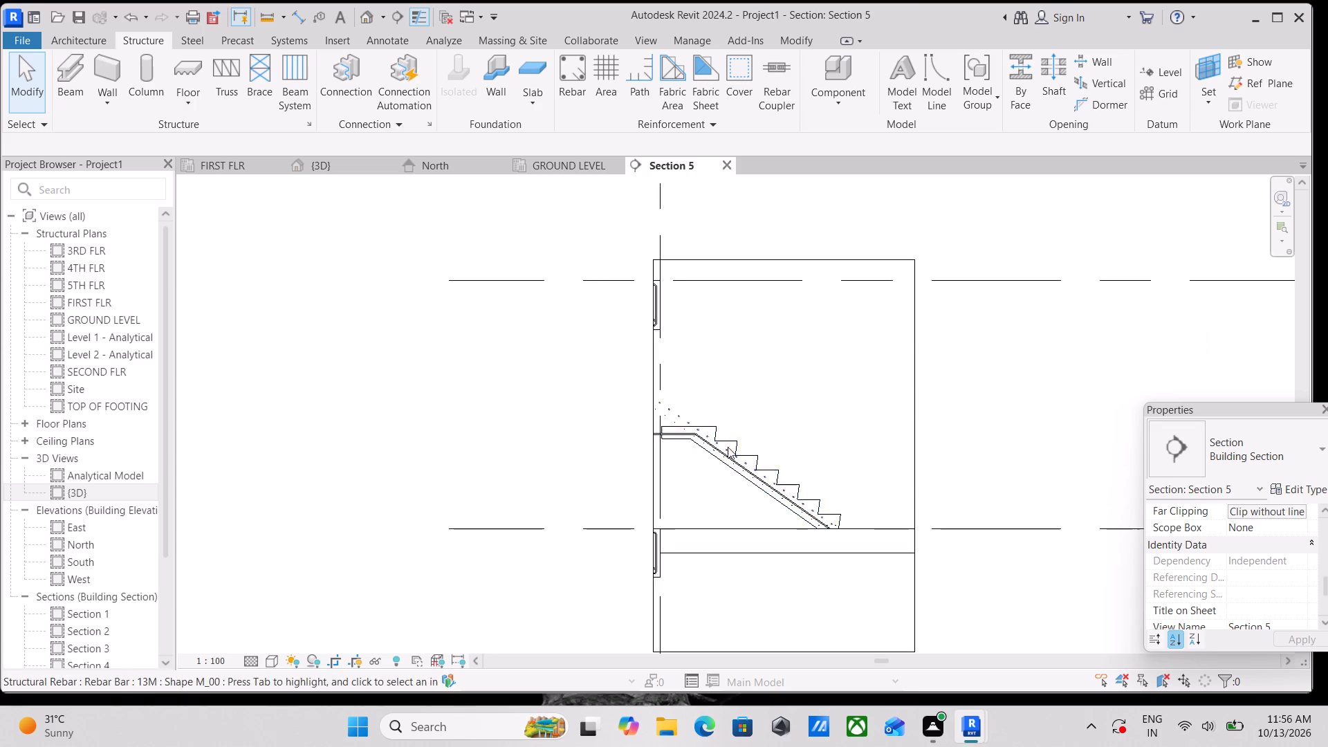
pyautogui.scroll(5, 728, 447)
pyautogui.scroll(-3, 721, 488)
pyautogui.scroll(-2, 724, 428)
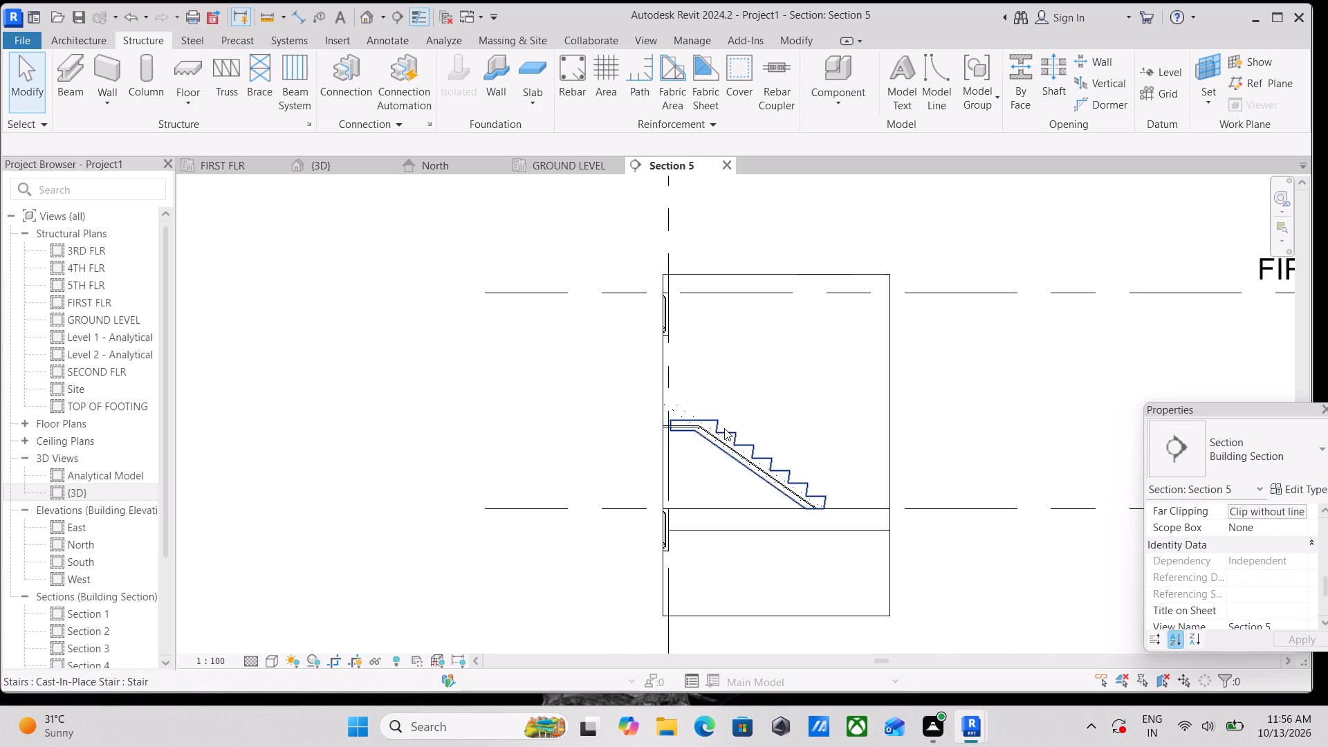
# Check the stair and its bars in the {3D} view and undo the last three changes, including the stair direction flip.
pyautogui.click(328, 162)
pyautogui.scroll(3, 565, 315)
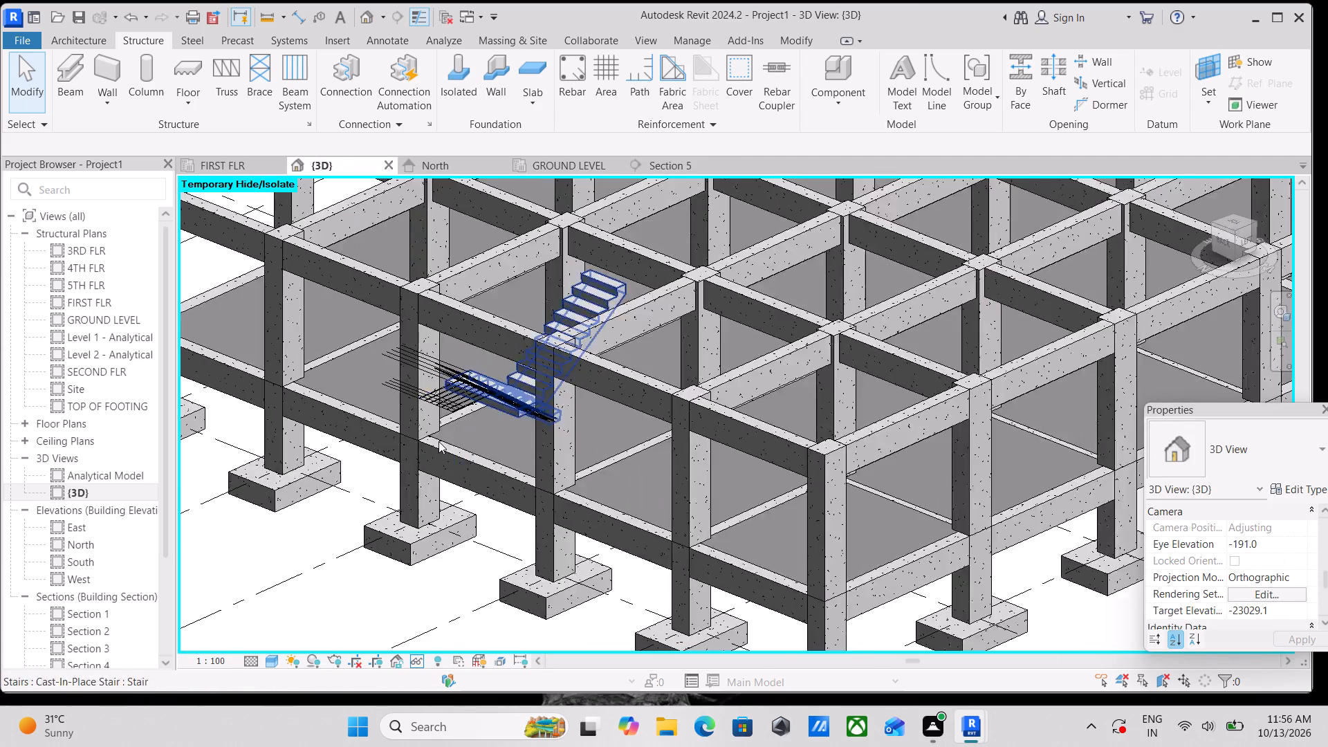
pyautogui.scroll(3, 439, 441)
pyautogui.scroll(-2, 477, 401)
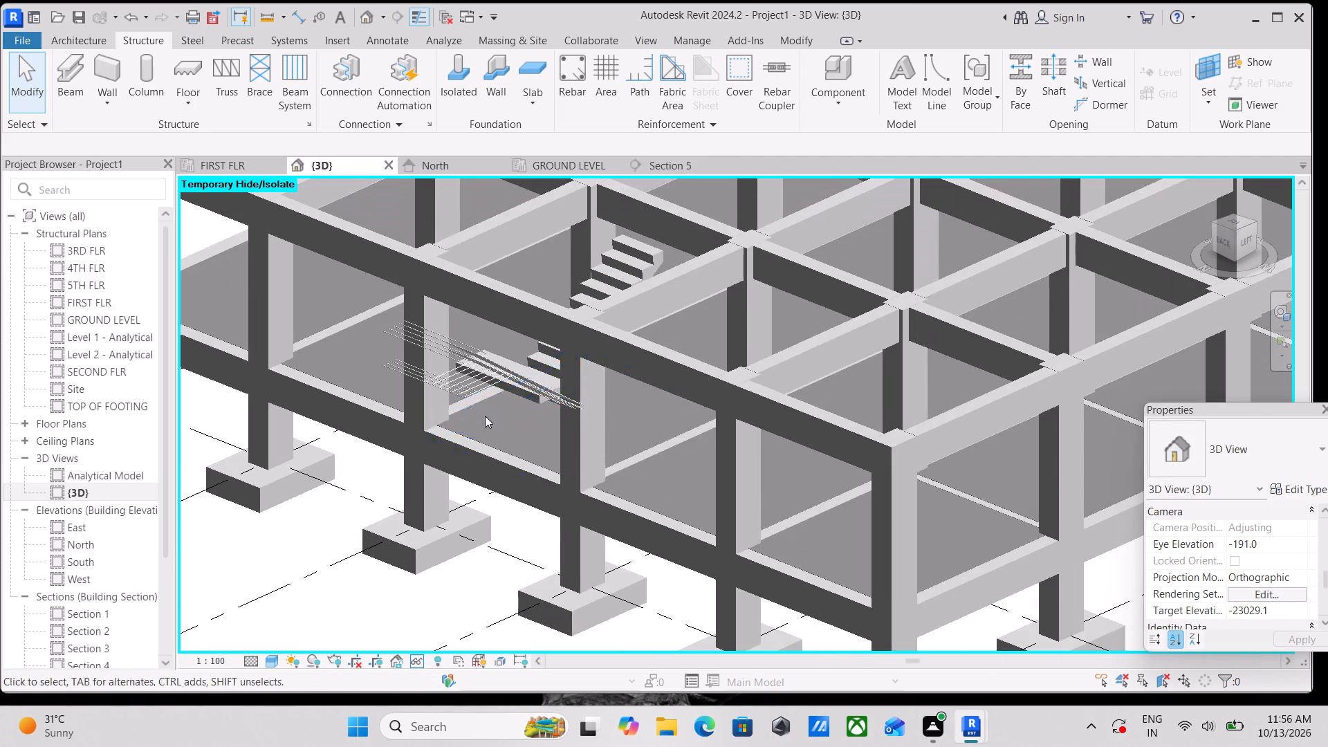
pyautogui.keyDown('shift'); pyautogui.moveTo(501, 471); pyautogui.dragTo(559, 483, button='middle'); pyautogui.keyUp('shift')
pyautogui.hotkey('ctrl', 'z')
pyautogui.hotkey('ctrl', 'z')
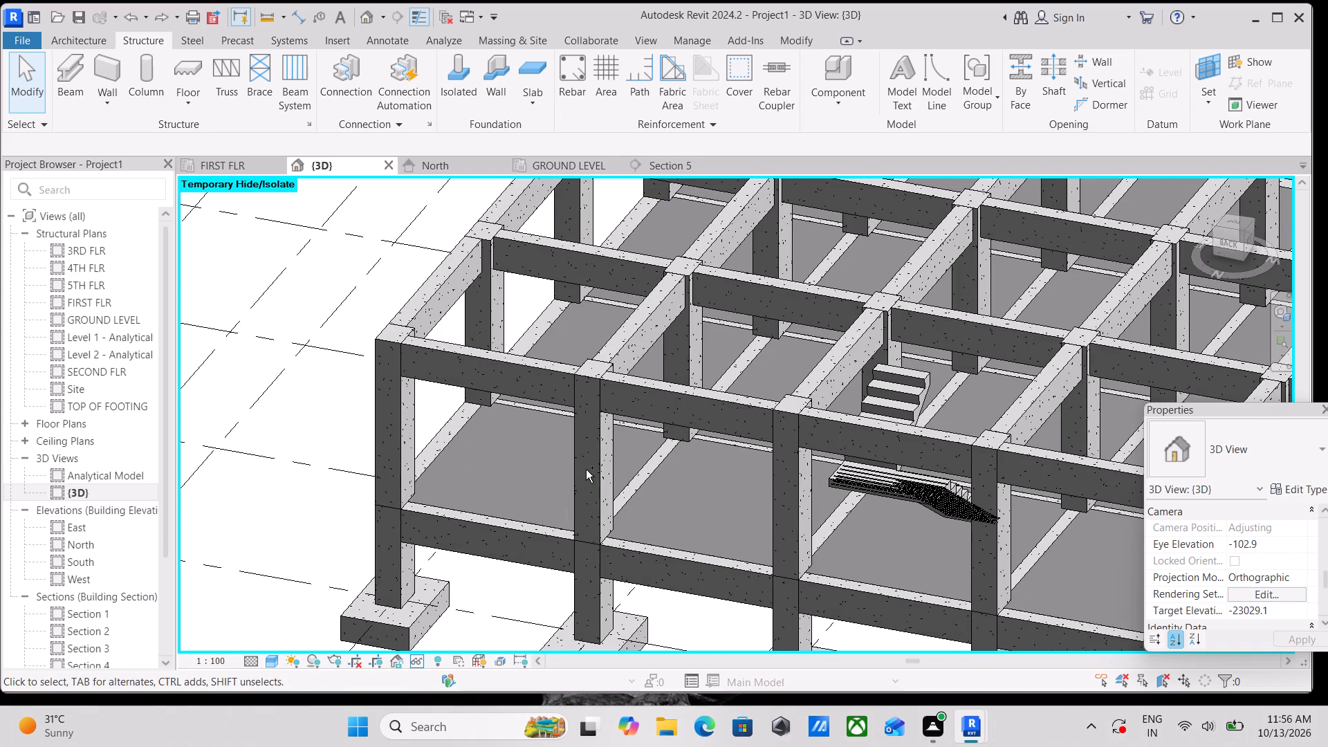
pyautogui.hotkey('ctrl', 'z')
# Examine the stair's landing and flight reinforcement from several angles in the {3D} view.
pyautogui.scroll(-3, 736, 483)
pyautogui.scroll(11, 804, 500)
pyautogui.scroll(-3, 708, 429)
pyautogui.moveTo(708, 429); pyautogui.dragTo(707, 439, button='middle')
pyautogui.scroll(1, 707, 441)
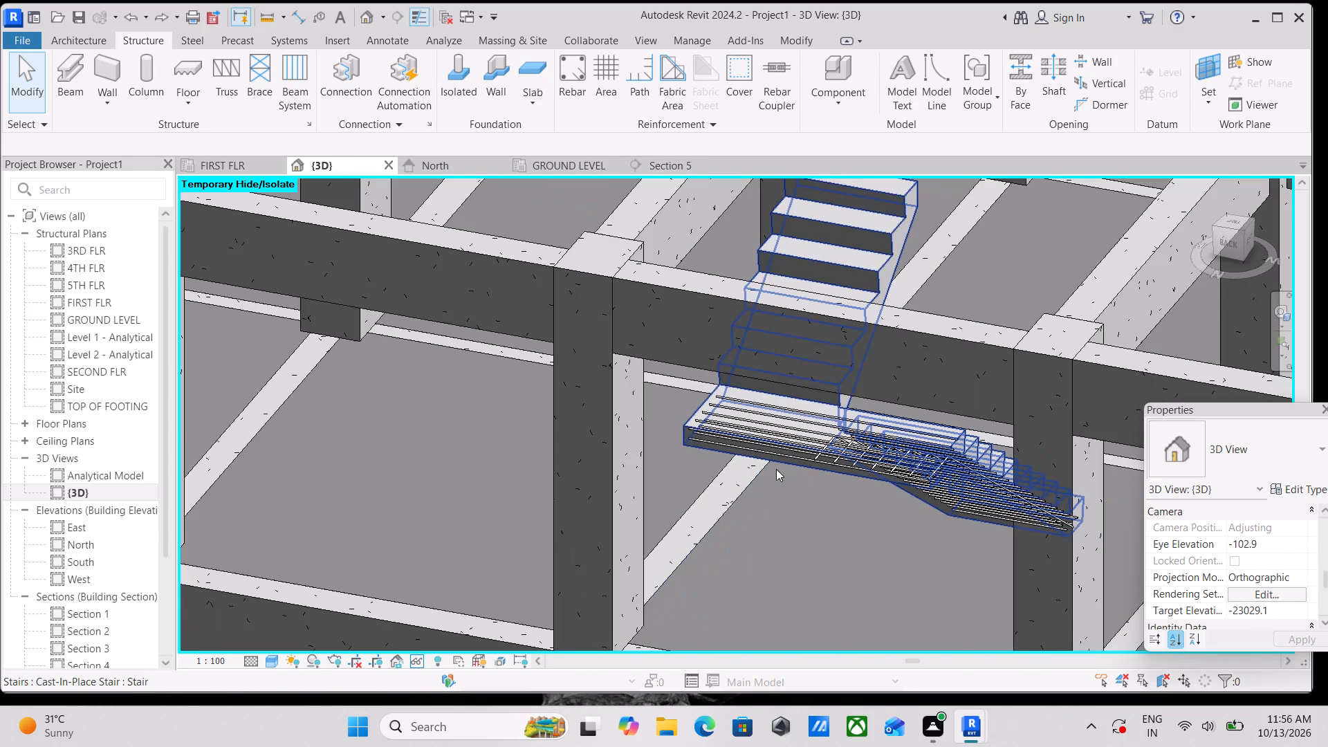
pyautogui.keyDown('shift'); pyautogui.moveTo(767, 490); pyautogui.dragTo(679, 561, button='middle'); pyautogui.keyUp('shift')
pyautogui.scroll(-7, 669, 551)
pyautogui.moveTo(596, 496); pyautogui.dragTo(818, 526, button='middle')
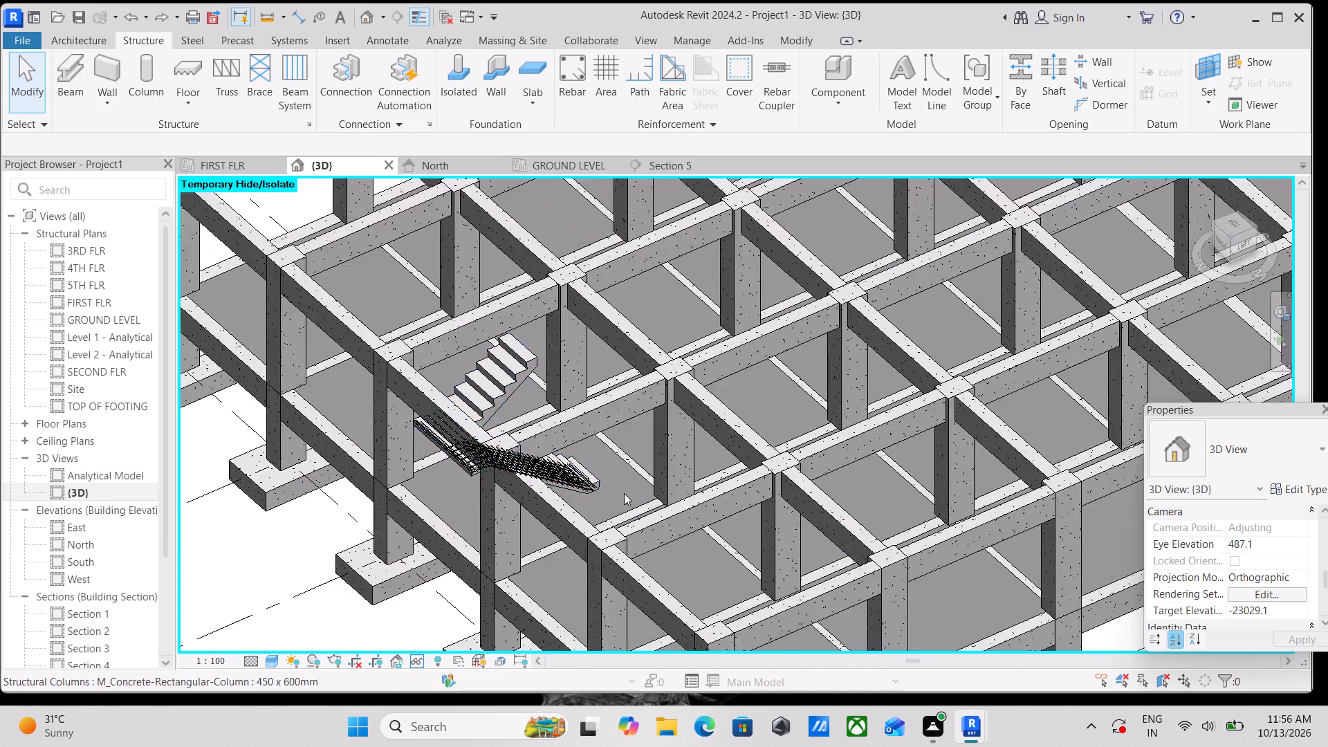
# Examine the stair's flights and landing bars in the {3D} view and in the Section 5 view.
pyautogui.scroll(3, 584, 456)
pyautogui.moveTo(499, 437); pyautogui.dragTo(720, 478, button='middle')
pyautogui.scroll(8, 619, 367)
pyautogui.scroll(-2, 687, 405)
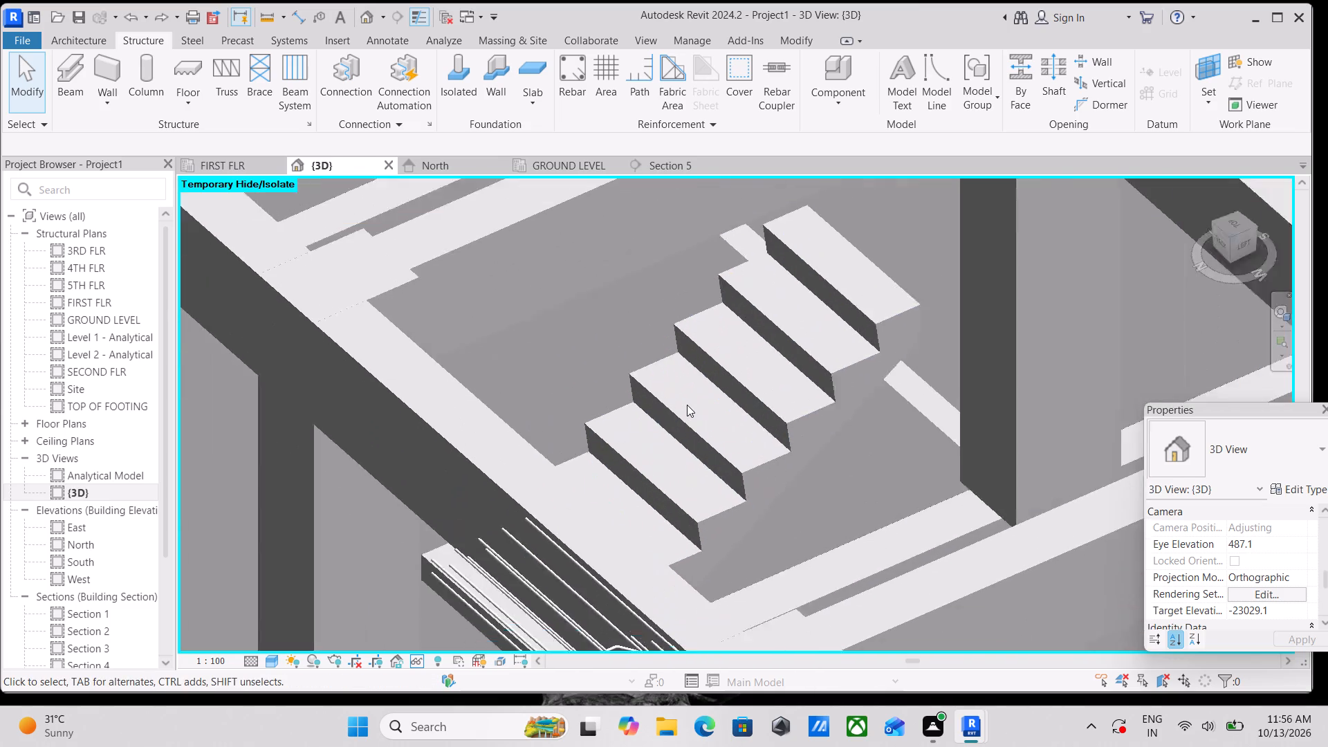
pyautogui.scroll(-2, 687, 405)
pyautogui.moveTo(679, 444); pyautogui.dragTo(789, 406, button='middle')
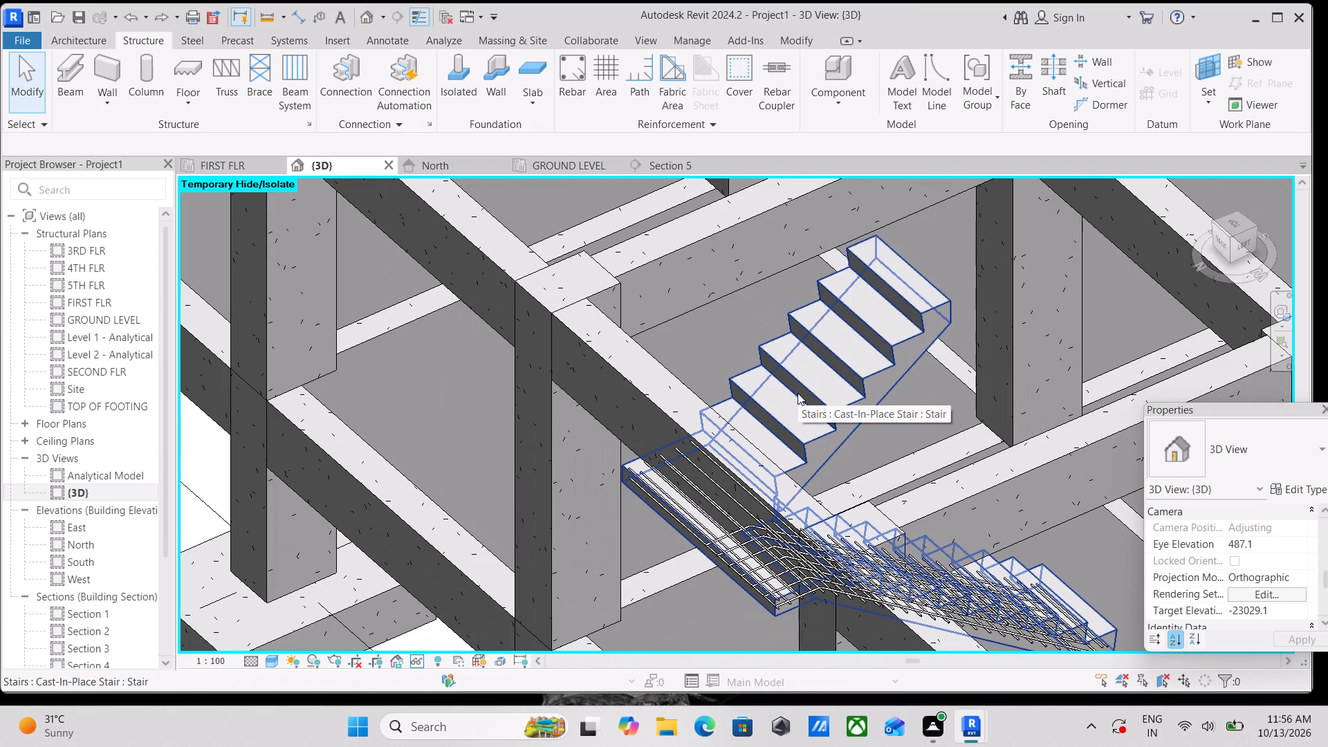
pyautogui.scroll(-2, 827, 378)
pyautogui.click(663, 165)
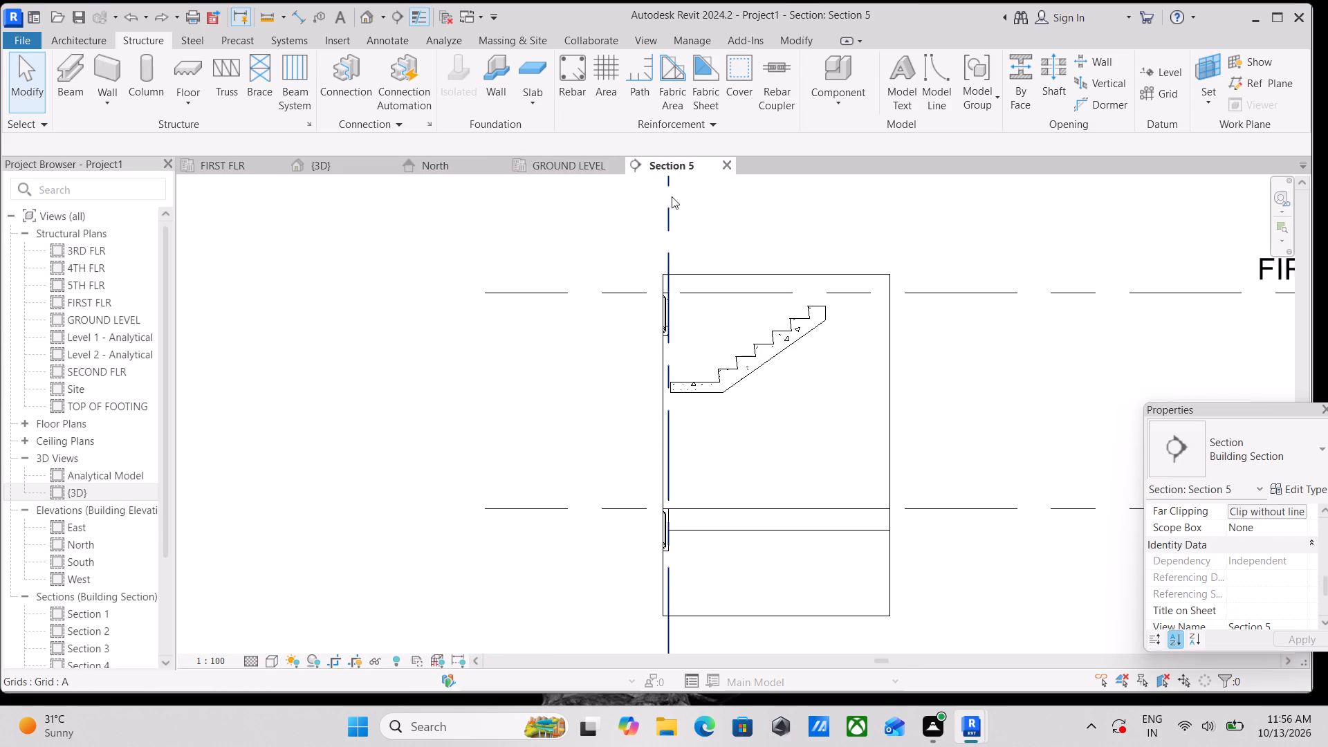
# In the GROUND LEVEL plan, undo the last three changes, including the move of the Section 5 line onto the shorter flight.
pyautogui.click(565, 163)
pyautogui.scroll(-2, 565, 178)
pyautogui.scroll(-3, 567, 279)
pyautogui.moveTo(567, 286); pyautogui.dragTo(583, 332, button='middle')
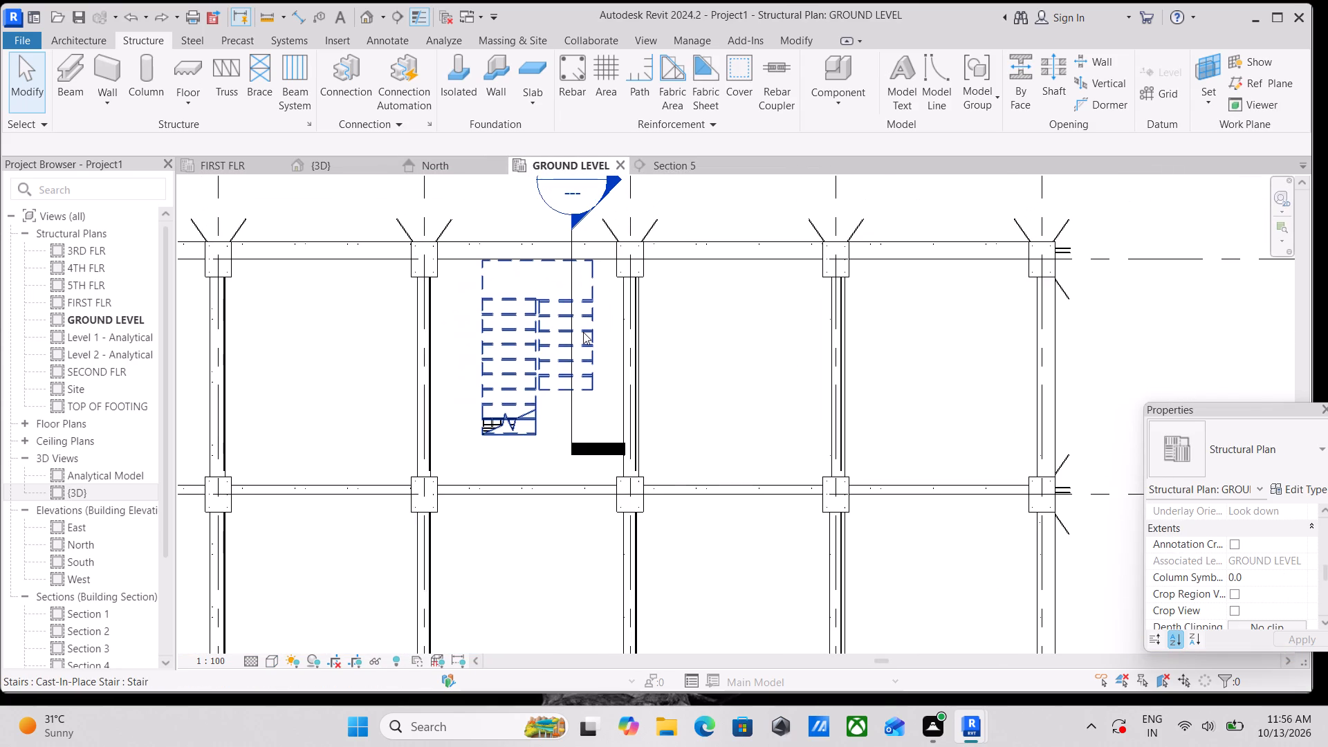
pyautogui.hotkey('ctrl', 'z')
pyautogui.hotkey('ctrl', 'z')
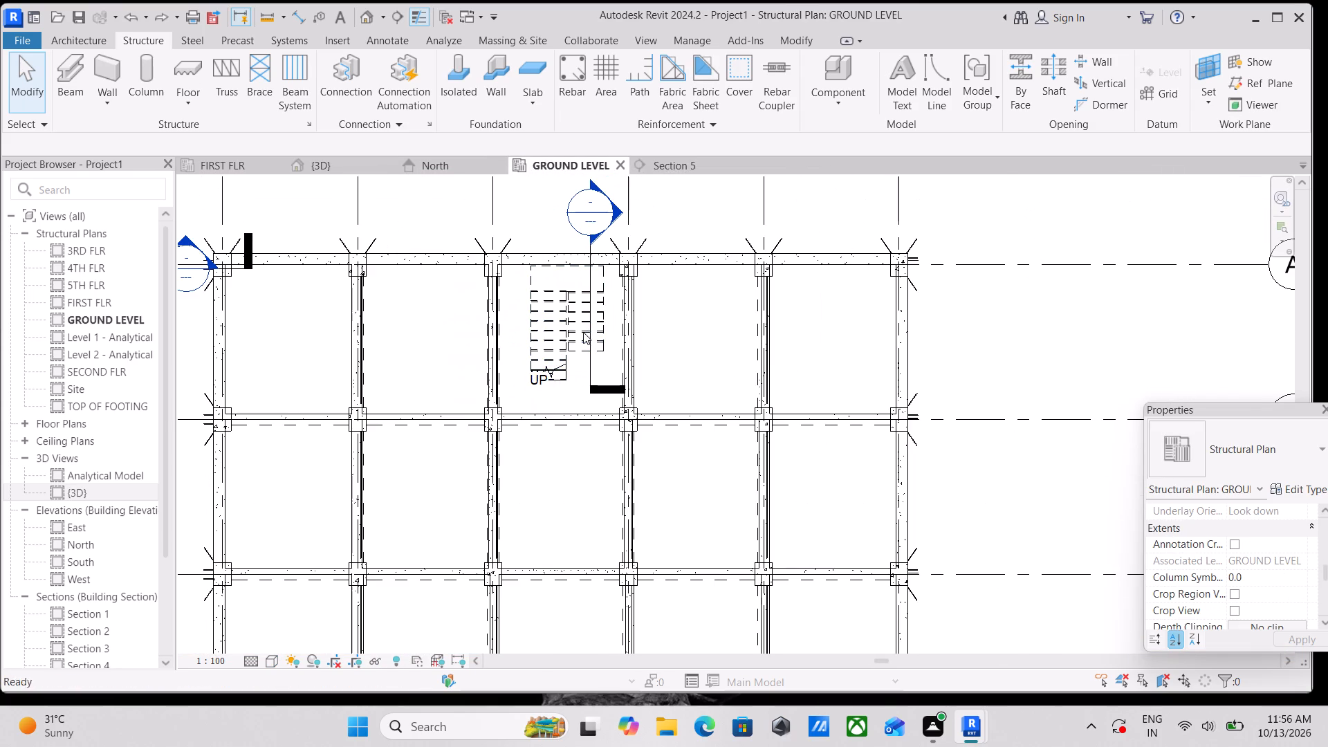
pyautogui.hotkey('ctrl', 'z')
pyautogui.keyDown('ctrl'); pyautogui.scroll(3, 583, 332); pyautogui.keyUp('ctrl')
pyautogui.scroll(4, 571, 333)
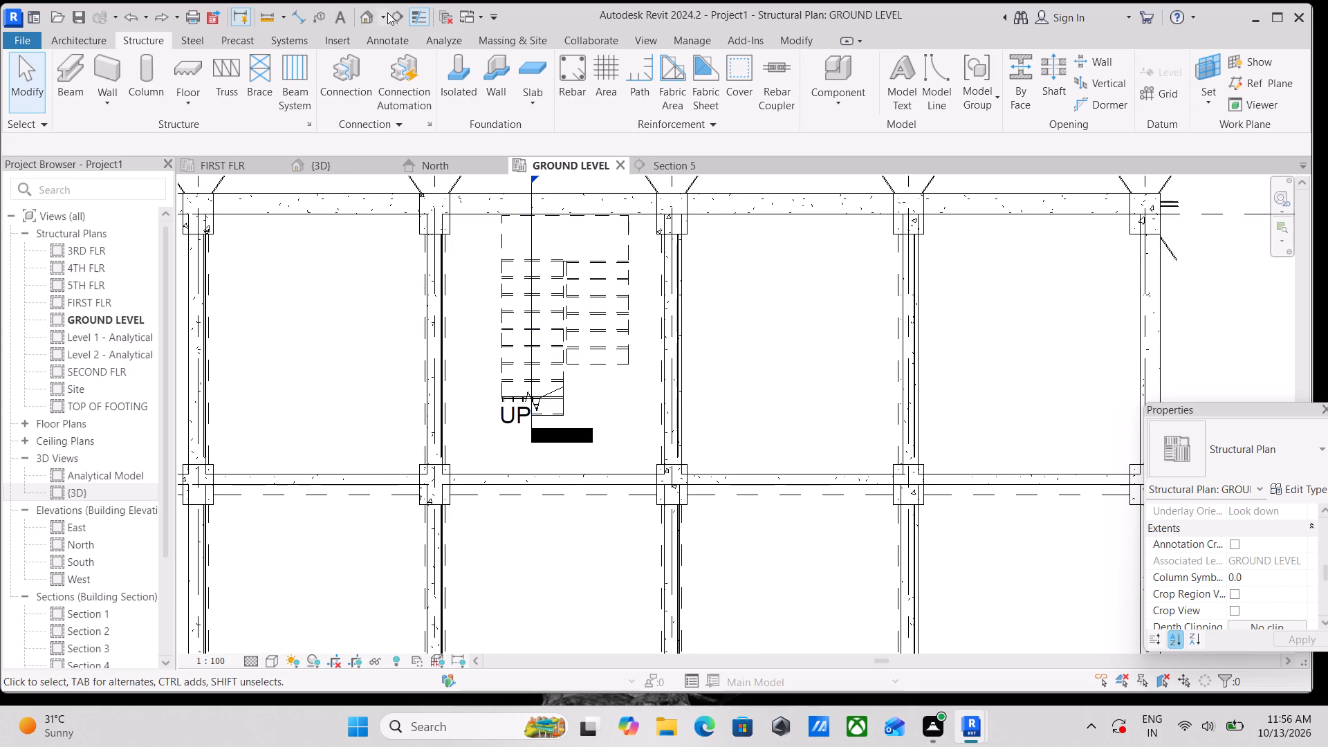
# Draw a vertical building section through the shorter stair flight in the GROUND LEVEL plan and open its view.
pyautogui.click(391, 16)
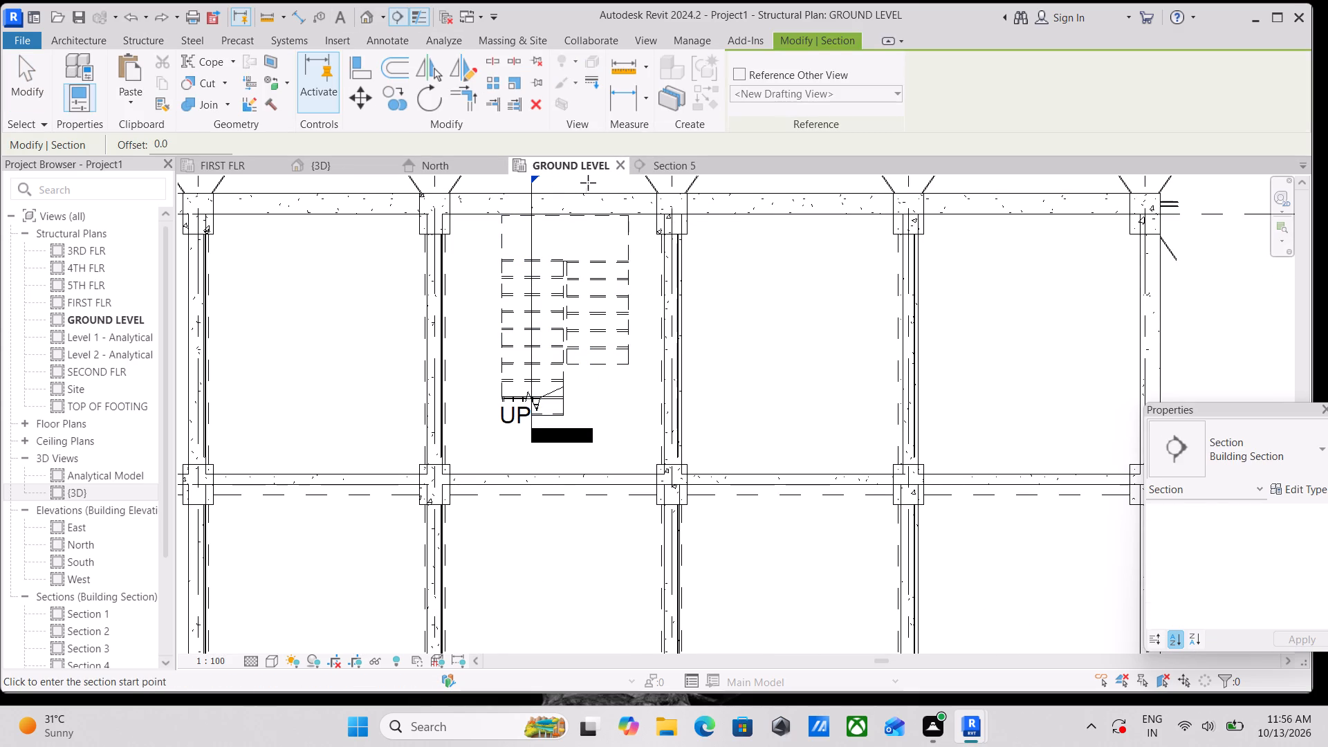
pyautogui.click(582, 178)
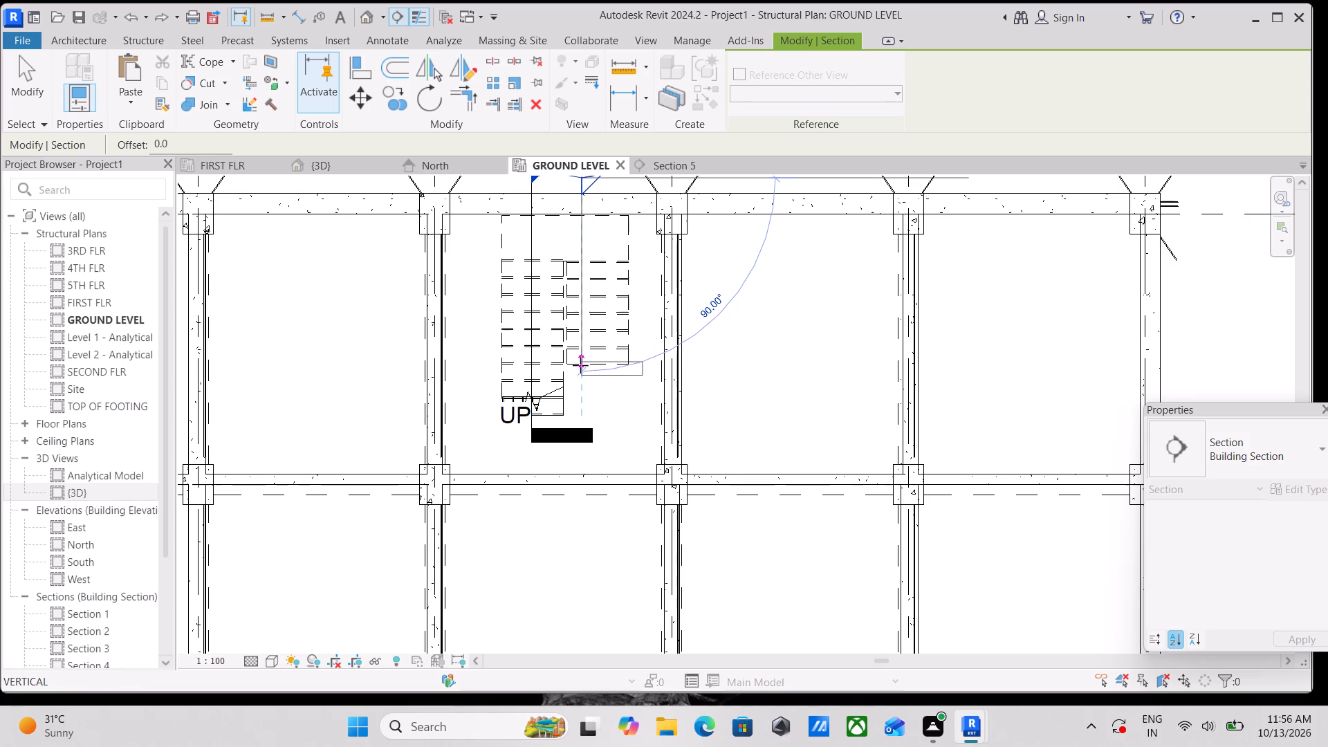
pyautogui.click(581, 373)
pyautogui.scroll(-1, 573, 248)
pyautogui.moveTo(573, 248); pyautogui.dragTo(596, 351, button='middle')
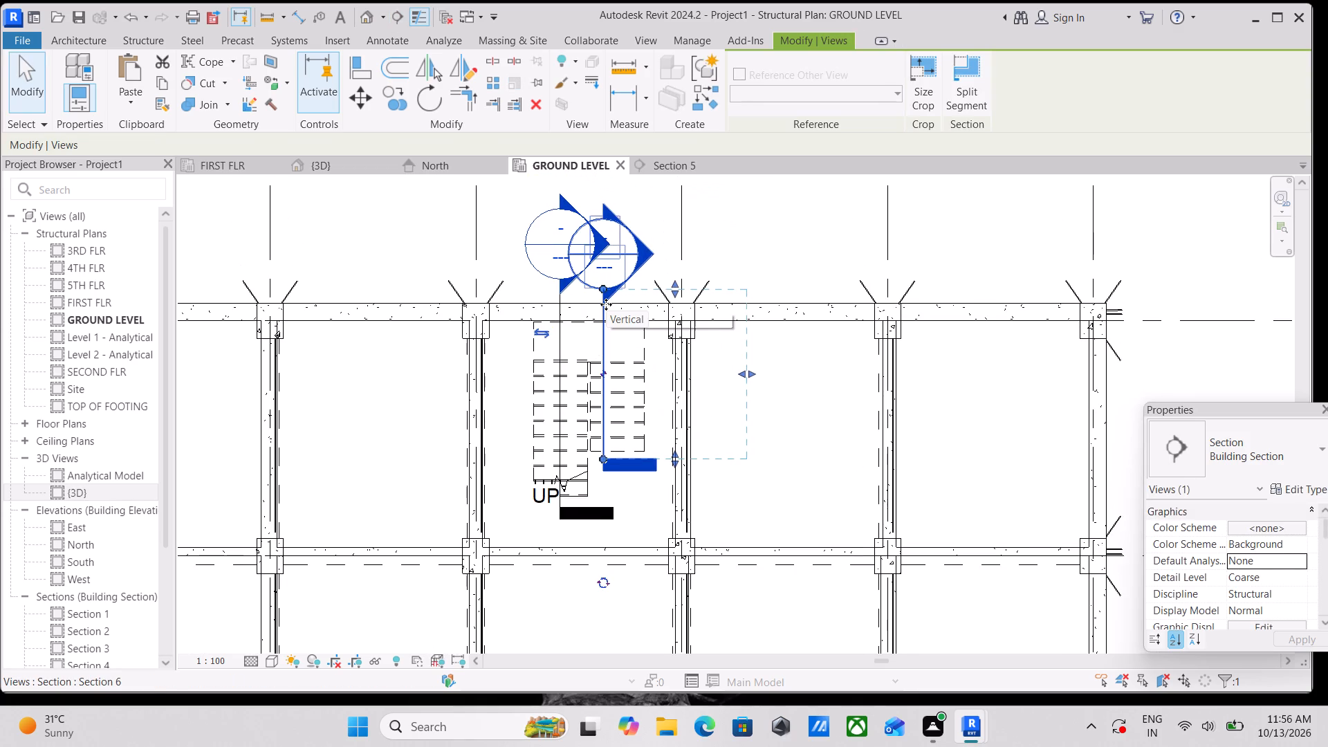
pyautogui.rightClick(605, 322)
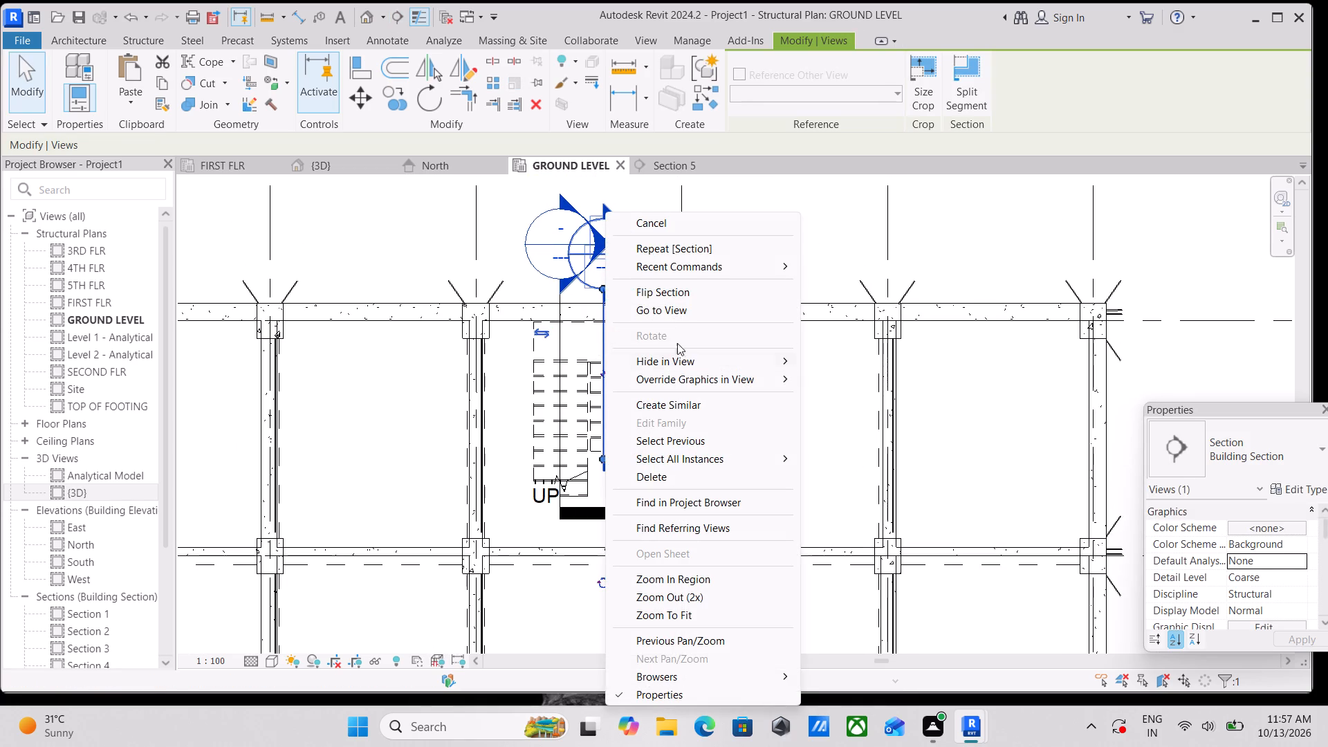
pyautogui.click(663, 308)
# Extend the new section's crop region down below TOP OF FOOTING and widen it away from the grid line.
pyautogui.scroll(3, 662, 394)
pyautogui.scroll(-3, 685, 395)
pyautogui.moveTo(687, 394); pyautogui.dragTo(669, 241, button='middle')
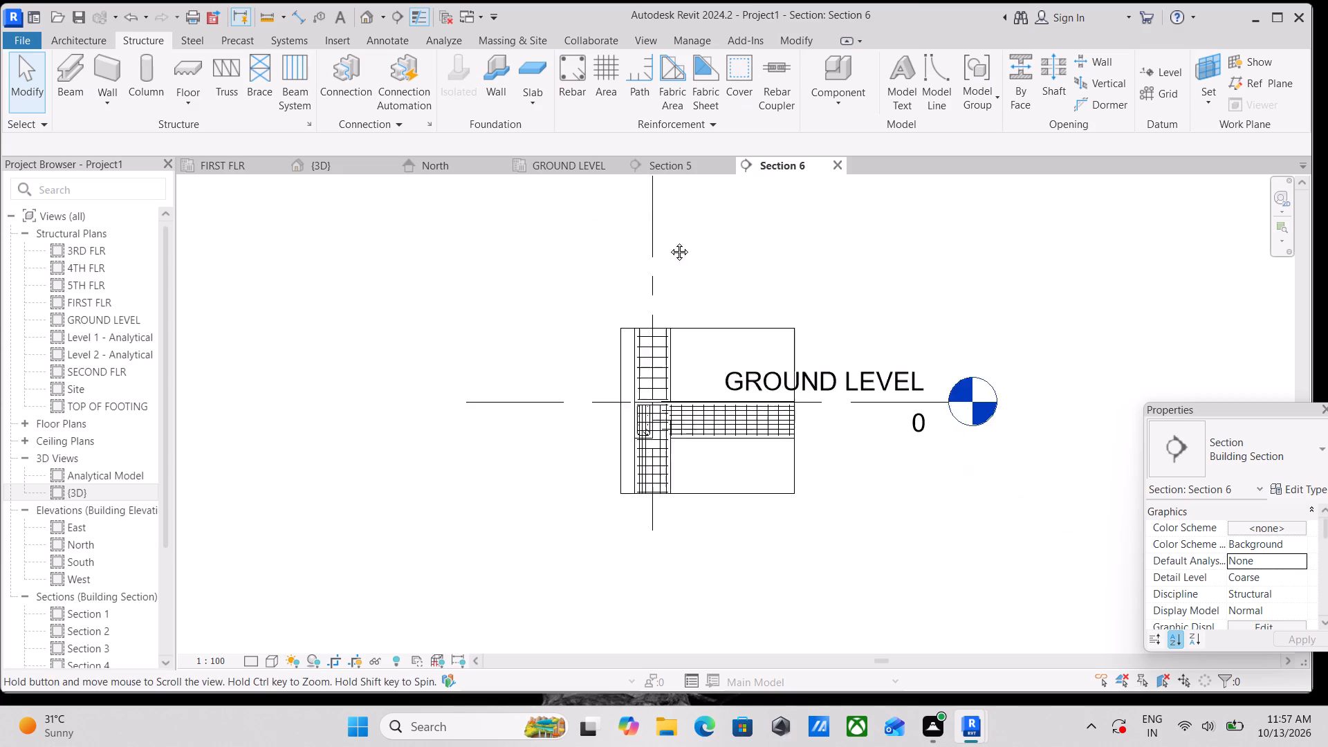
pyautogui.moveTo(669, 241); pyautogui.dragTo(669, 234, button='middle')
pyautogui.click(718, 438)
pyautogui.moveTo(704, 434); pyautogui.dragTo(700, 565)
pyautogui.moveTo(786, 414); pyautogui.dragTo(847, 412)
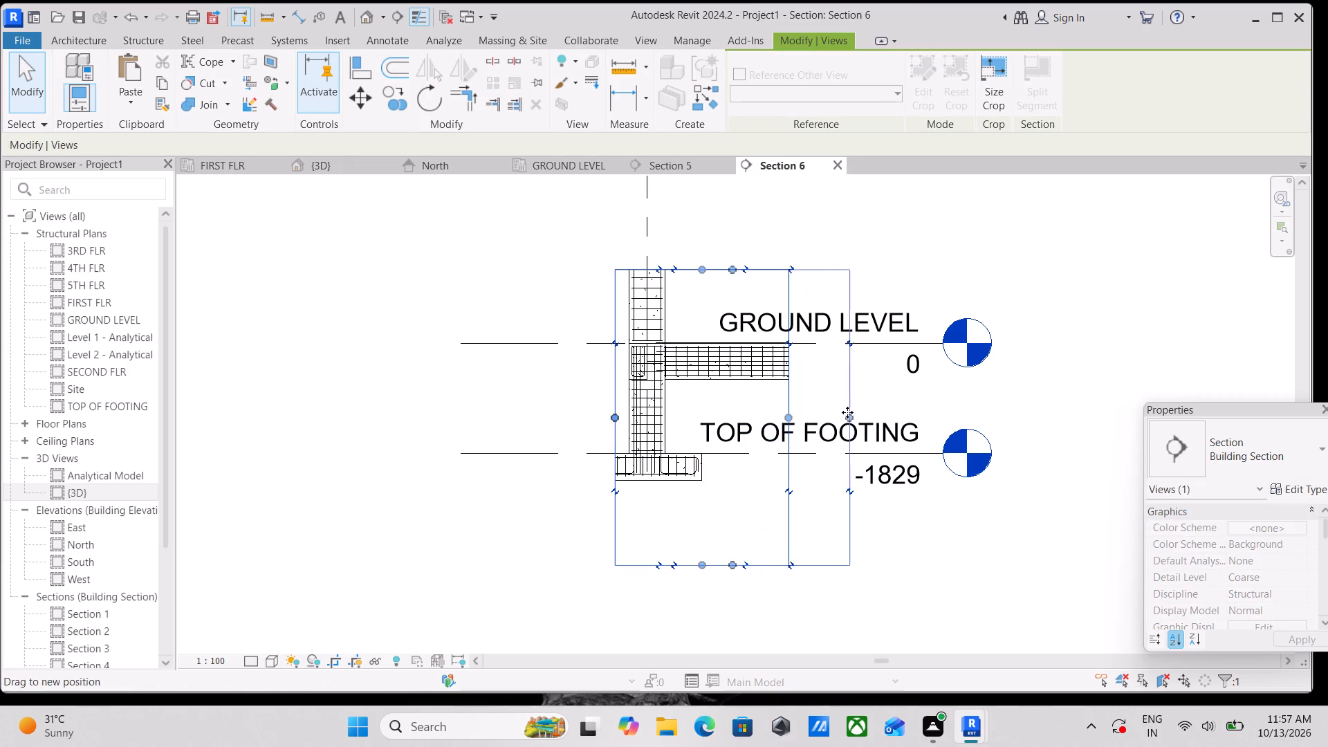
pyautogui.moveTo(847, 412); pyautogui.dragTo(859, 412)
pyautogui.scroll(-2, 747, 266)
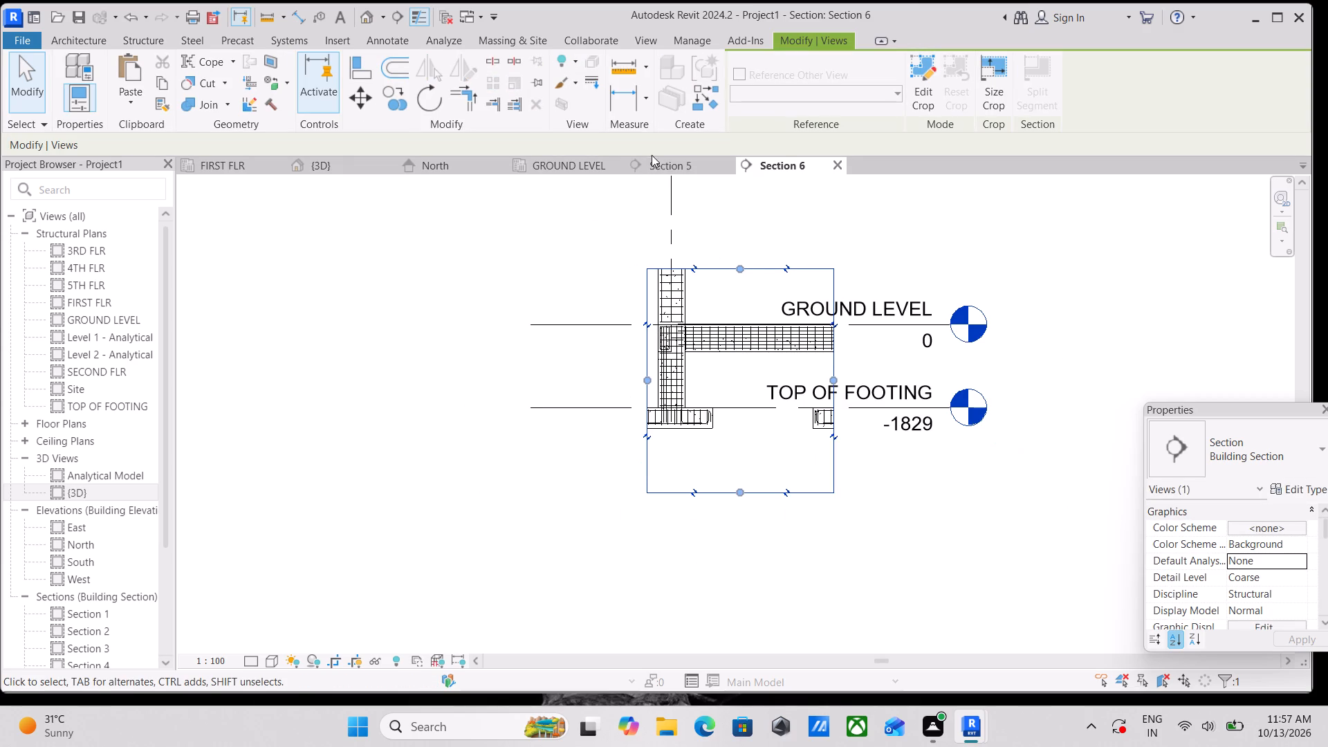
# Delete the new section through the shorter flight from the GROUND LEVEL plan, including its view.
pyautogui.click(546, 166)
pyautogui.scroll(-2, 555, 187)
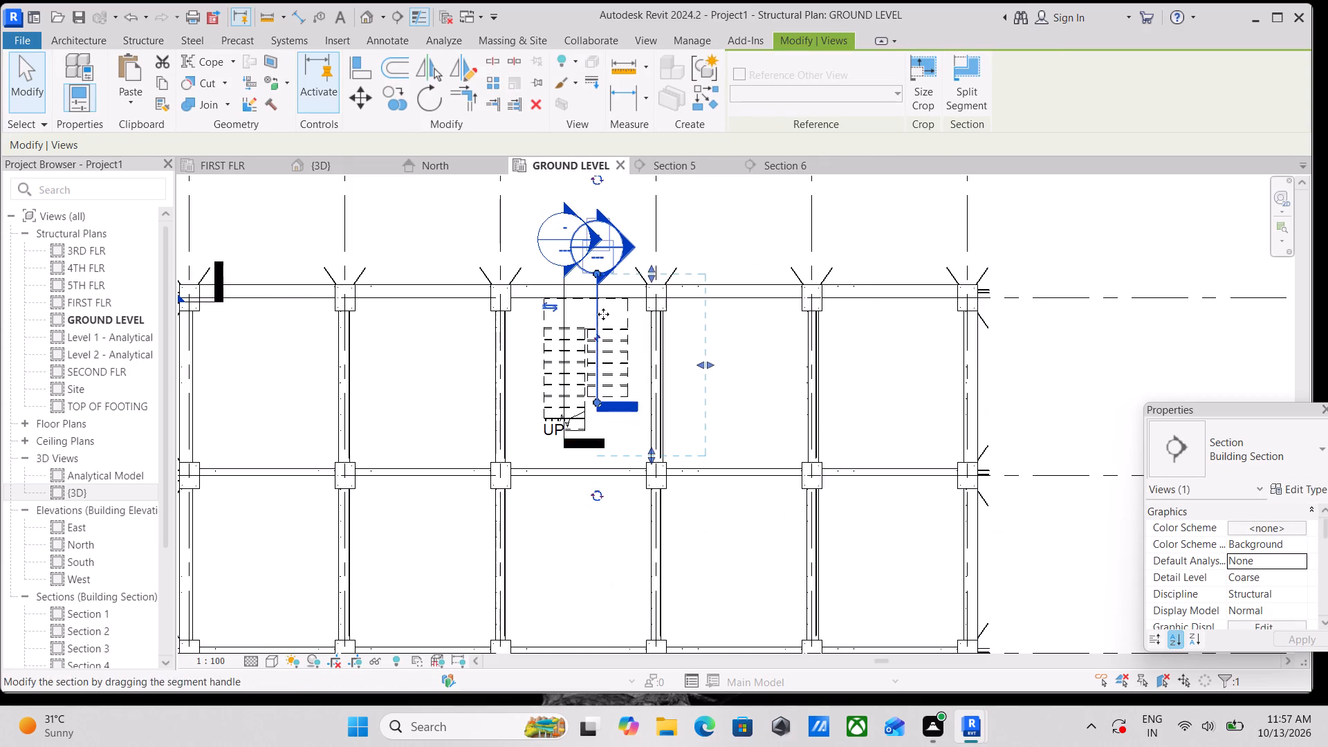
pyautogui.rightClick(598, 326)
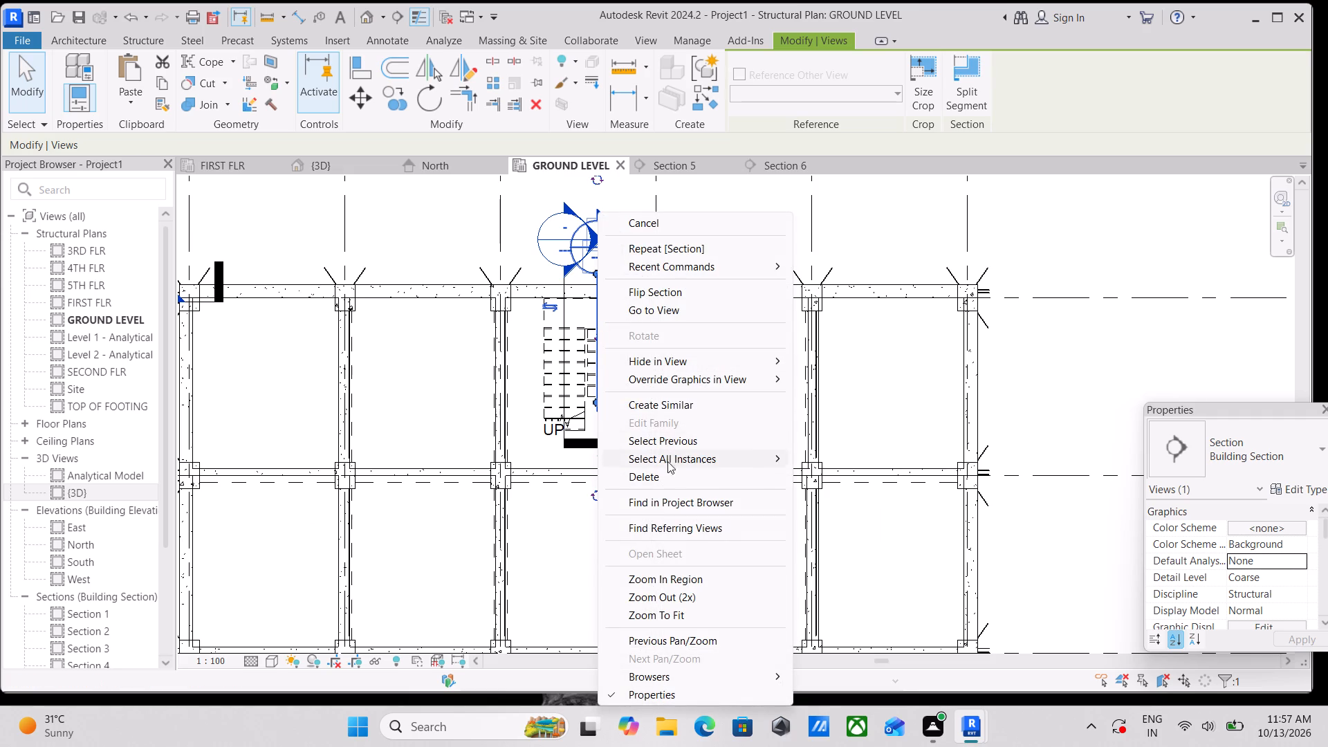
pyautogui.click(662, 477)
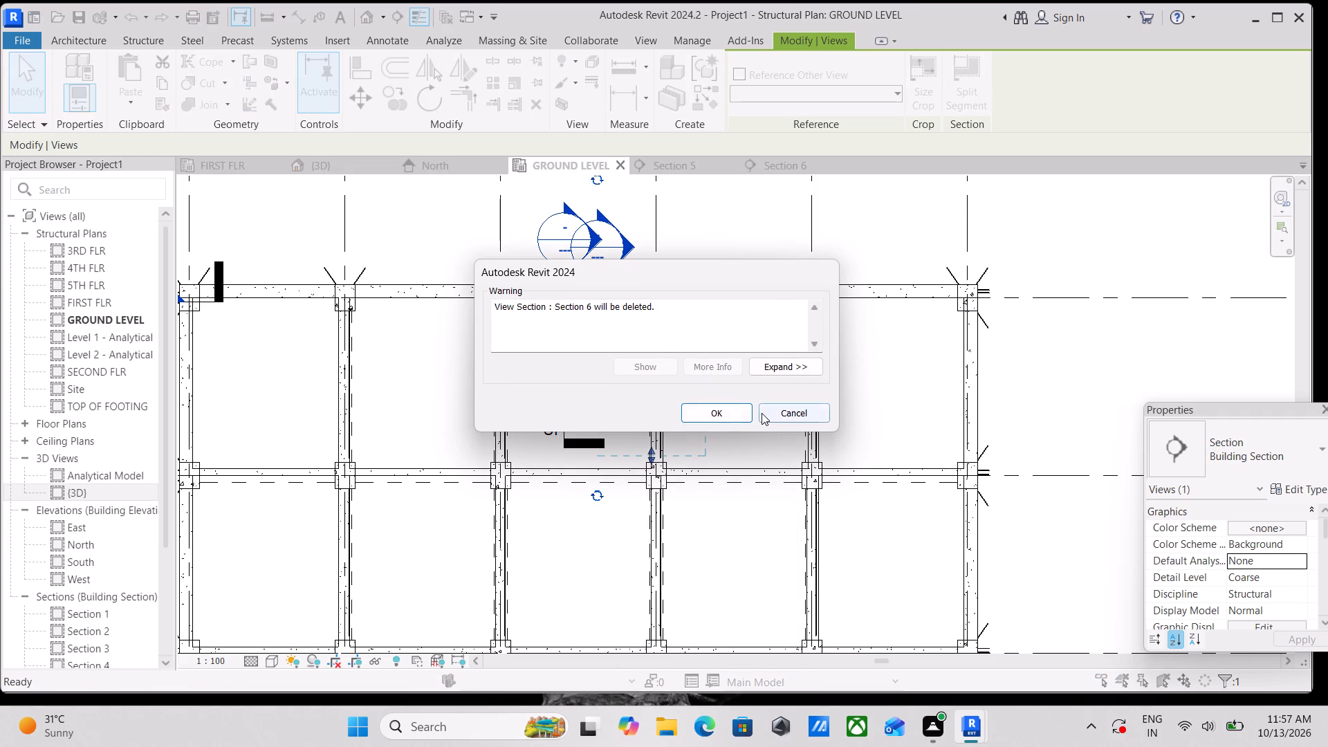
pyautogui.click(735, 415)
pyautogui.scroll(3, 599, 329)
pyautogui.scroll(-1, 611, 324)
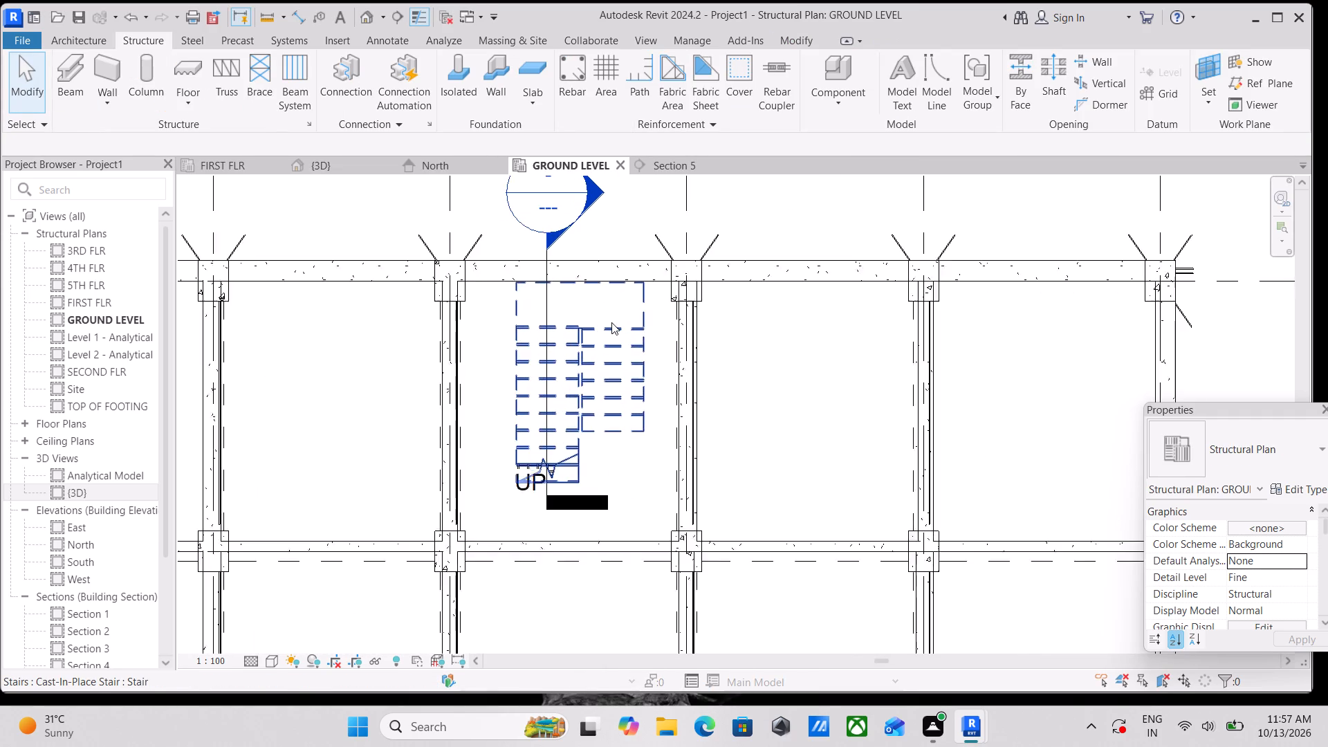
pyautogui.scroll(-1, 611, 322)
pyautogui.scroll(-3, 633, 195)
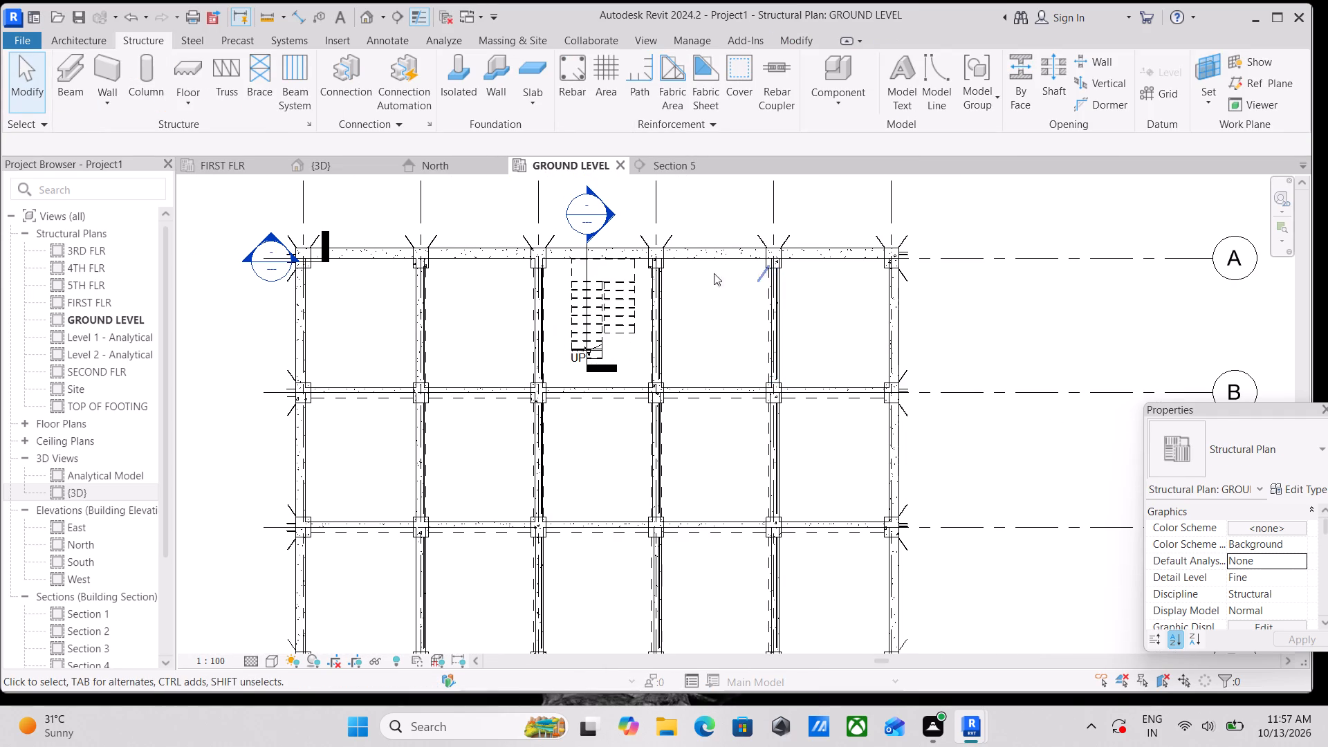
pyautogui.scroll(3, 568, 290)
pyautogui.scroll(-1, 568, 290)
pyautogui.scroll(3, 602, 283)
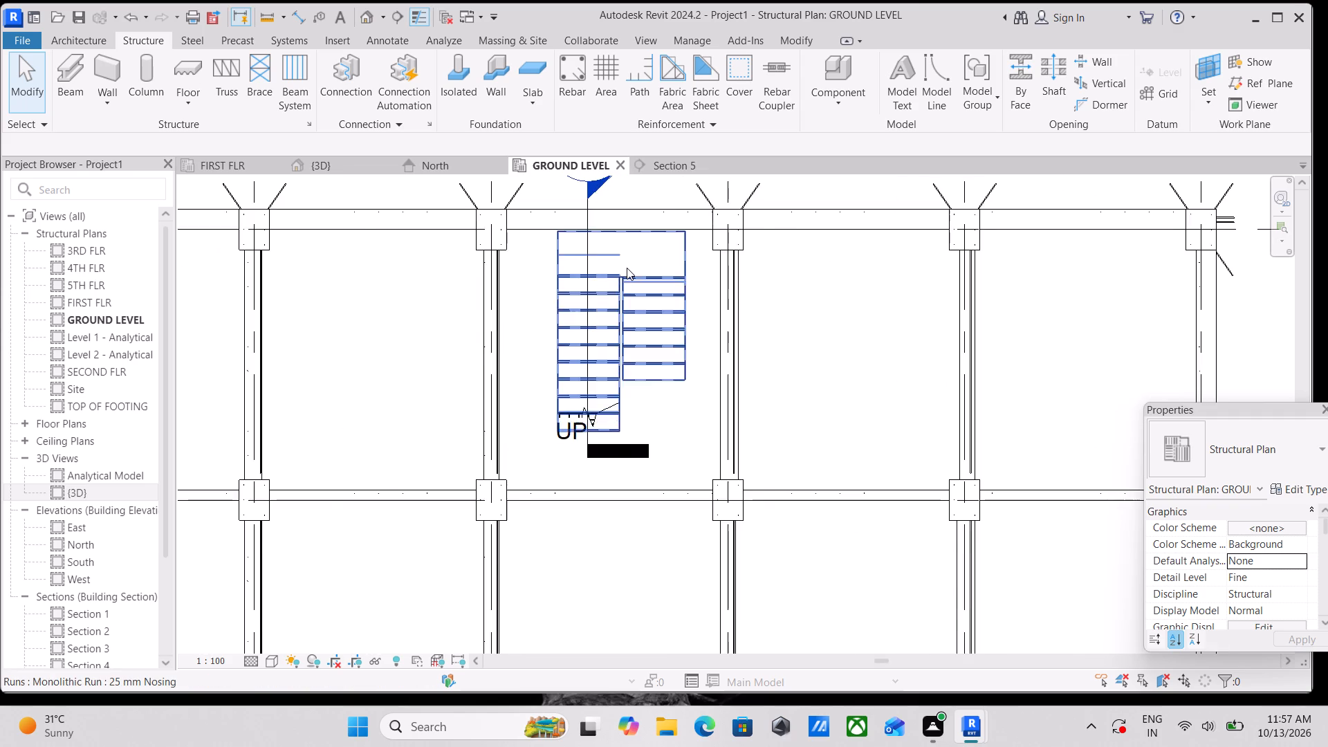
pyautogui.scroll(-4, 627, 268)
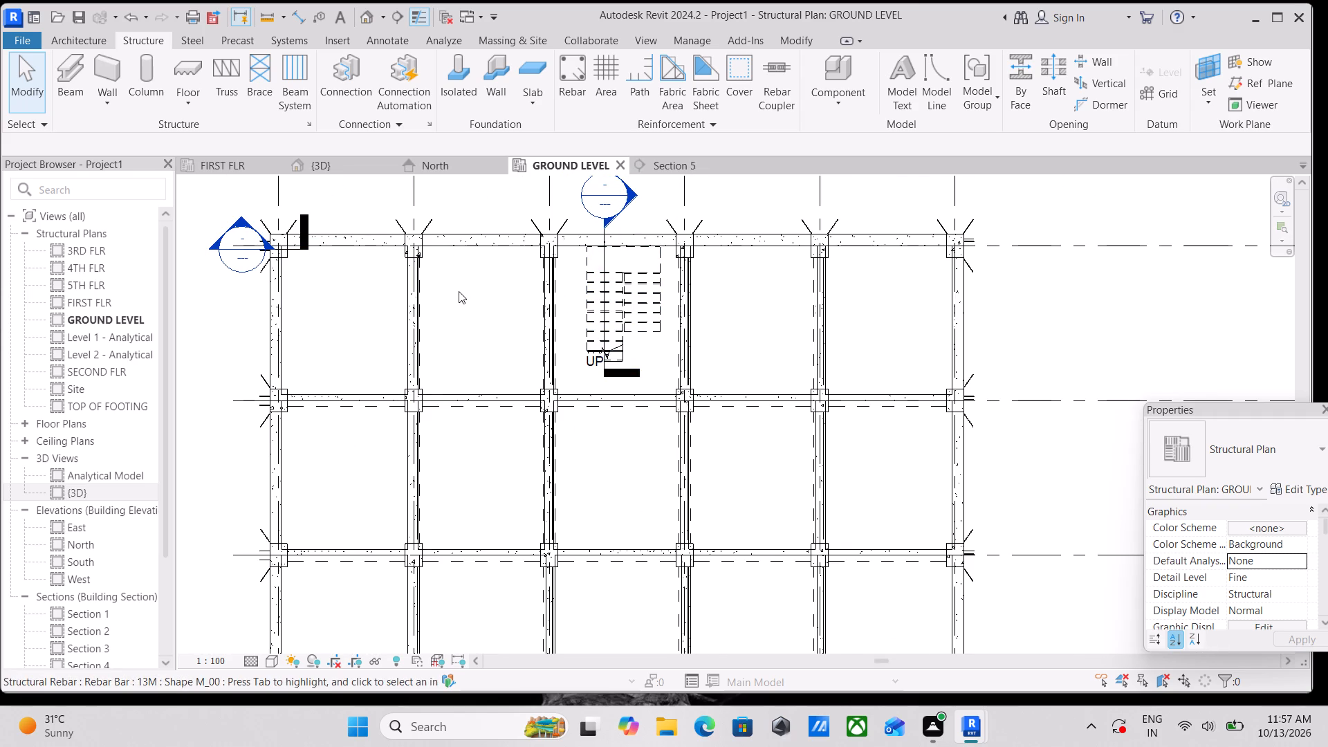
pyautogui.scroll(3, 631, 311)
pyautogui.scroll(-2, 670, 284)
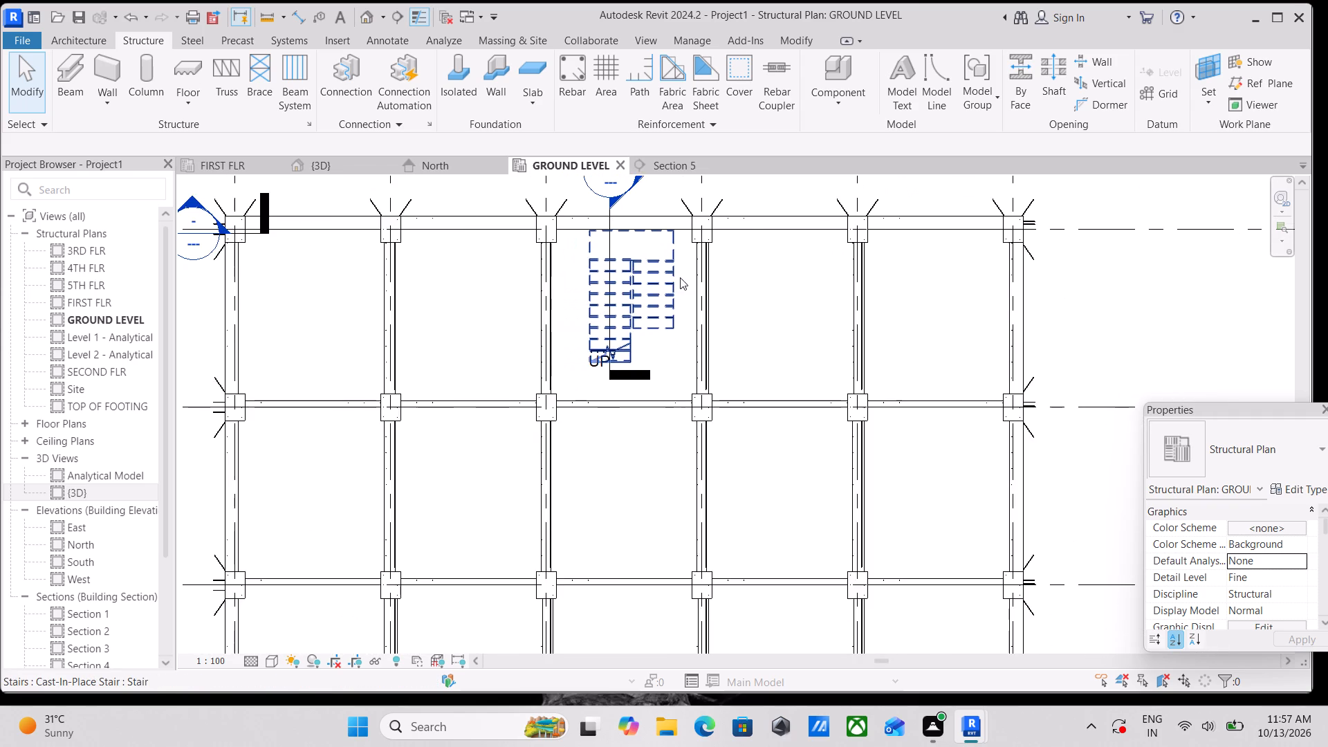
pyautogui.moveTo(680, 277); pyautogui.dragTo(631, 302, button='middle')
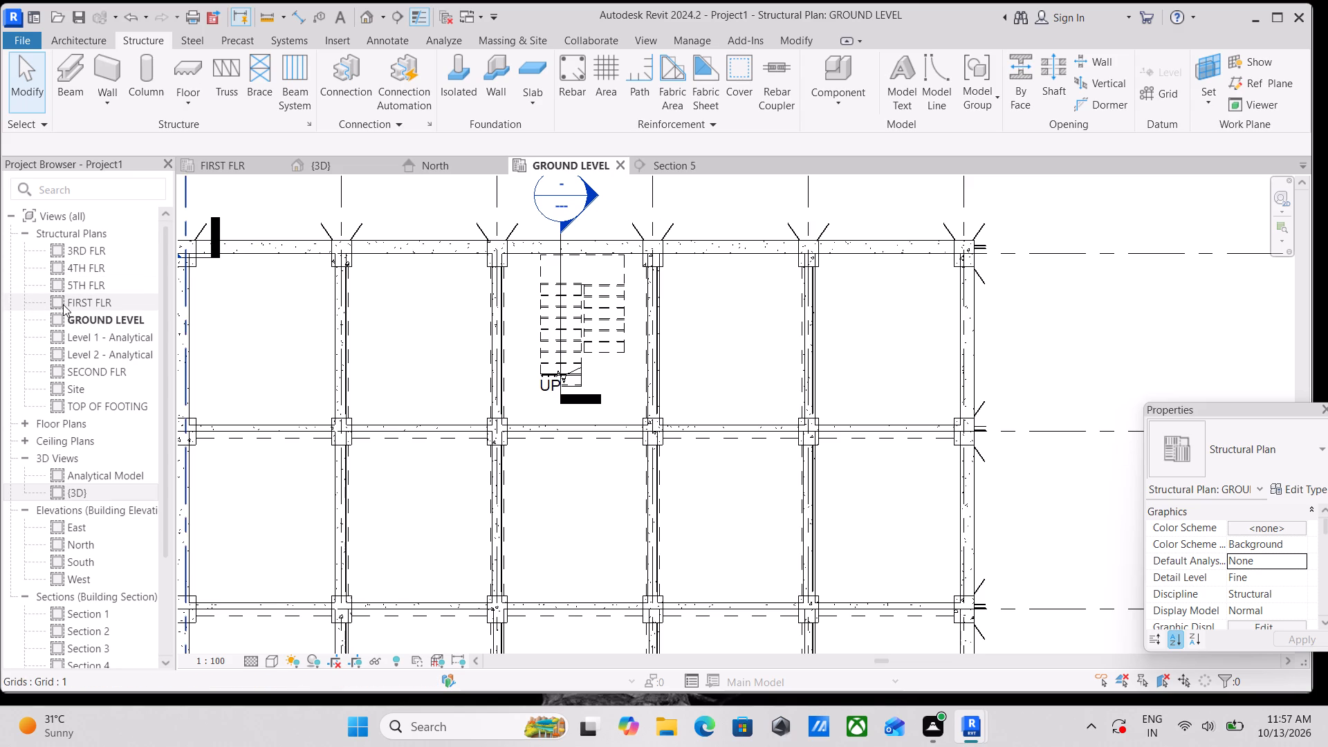
# In the FIRST FLR plan, draw a vertical section through the shorter stair flight and pull its far clip close to the stair's outer edge.
pyautogui.doubleClick(63, 304)
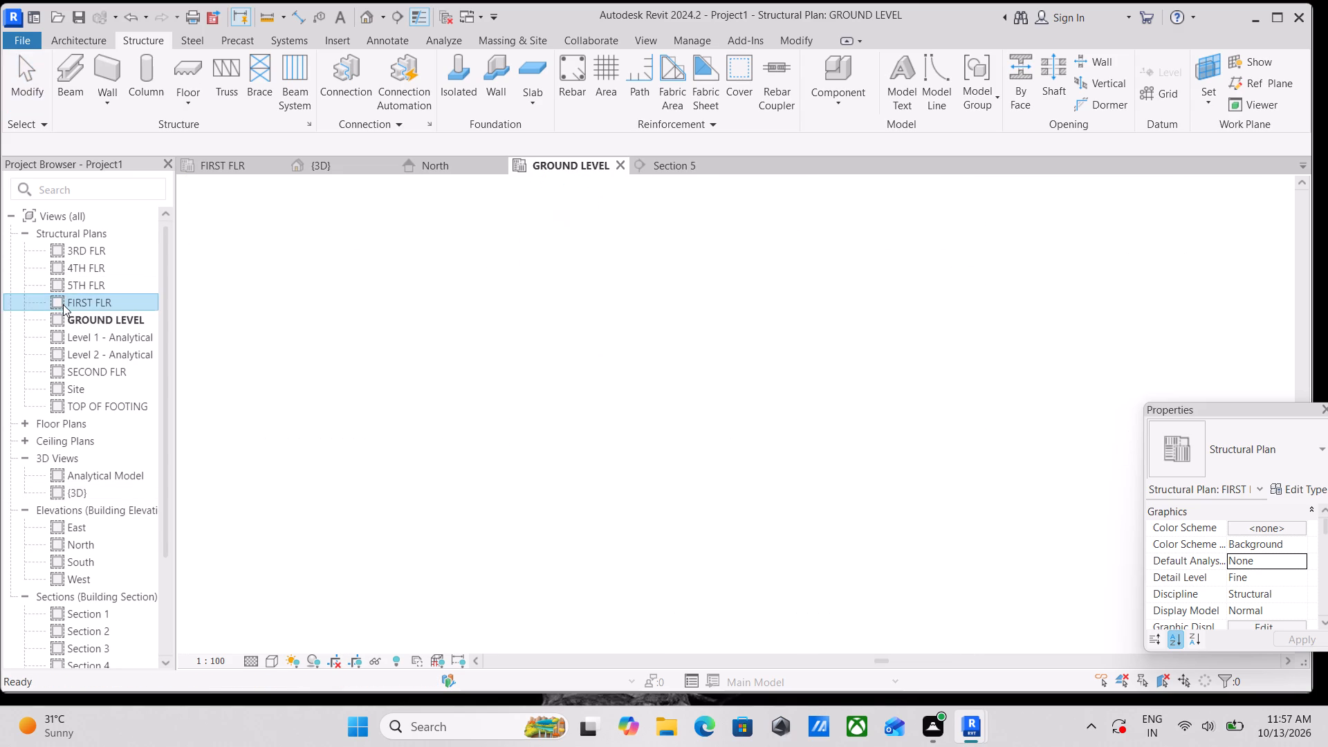
pyautogui.scroll(-2, 600, 378)
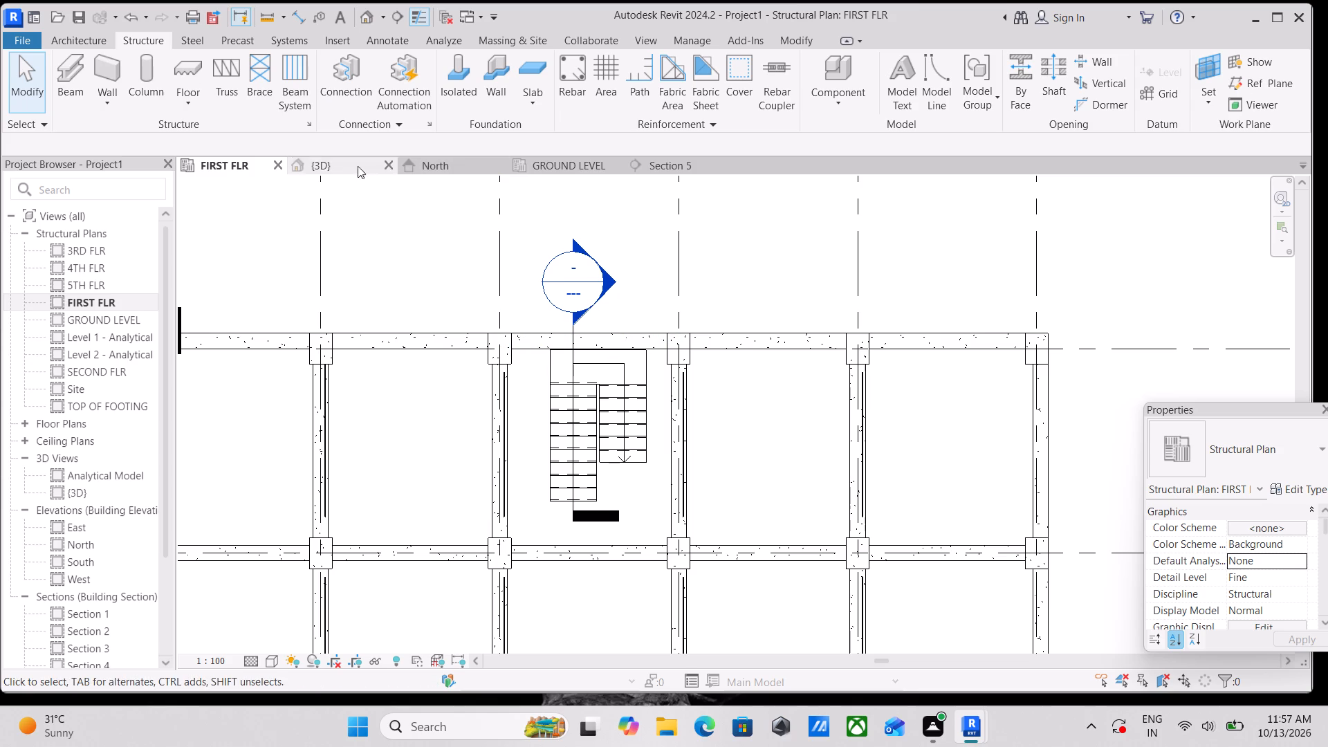
pyautogui.click(391, 12)
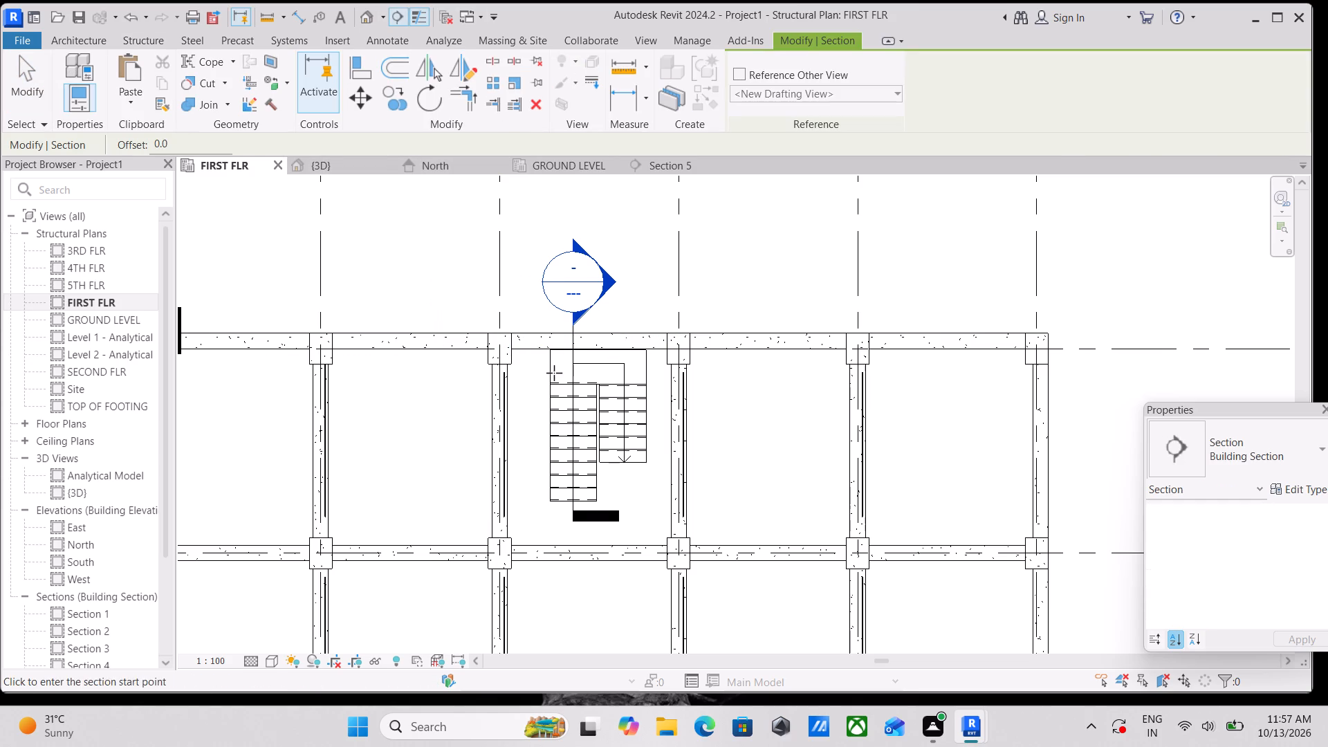
pyautogui.click(617, 309)
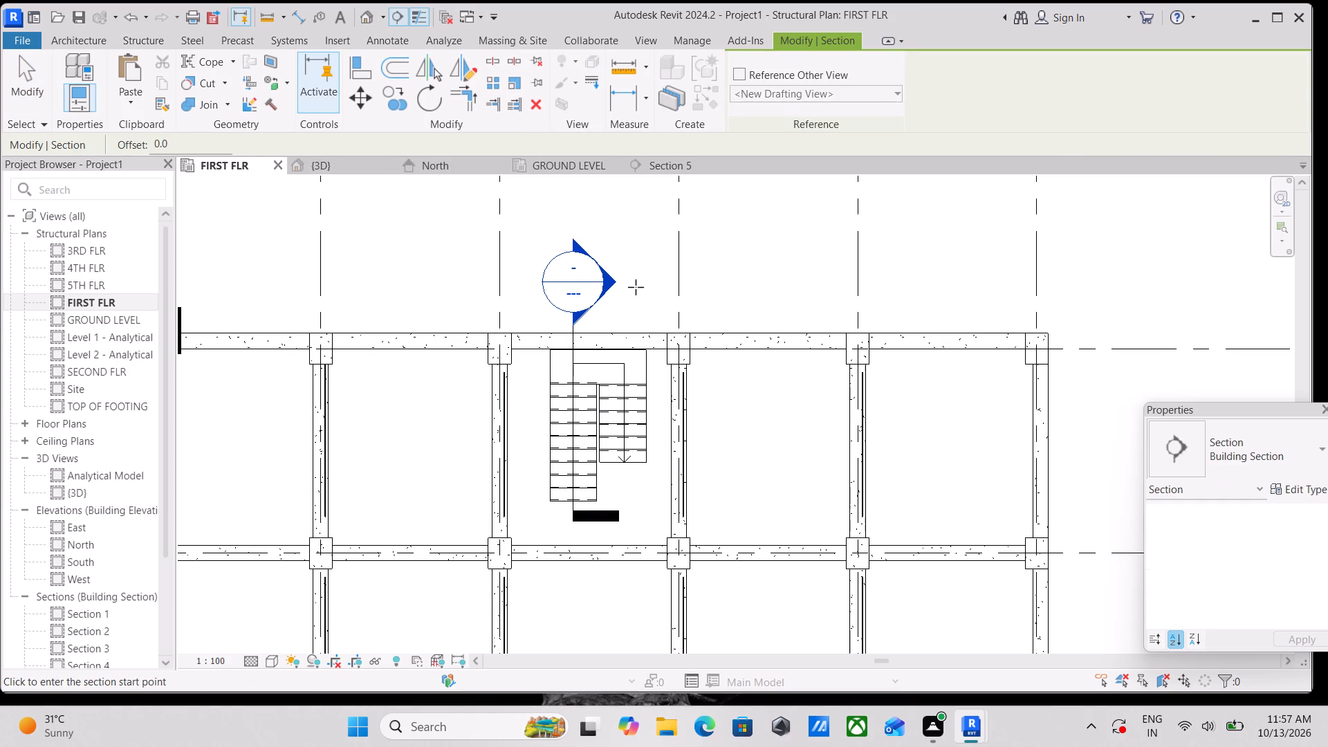
pyautogui.click(629, 293)
pyautogui.click(627, 497)
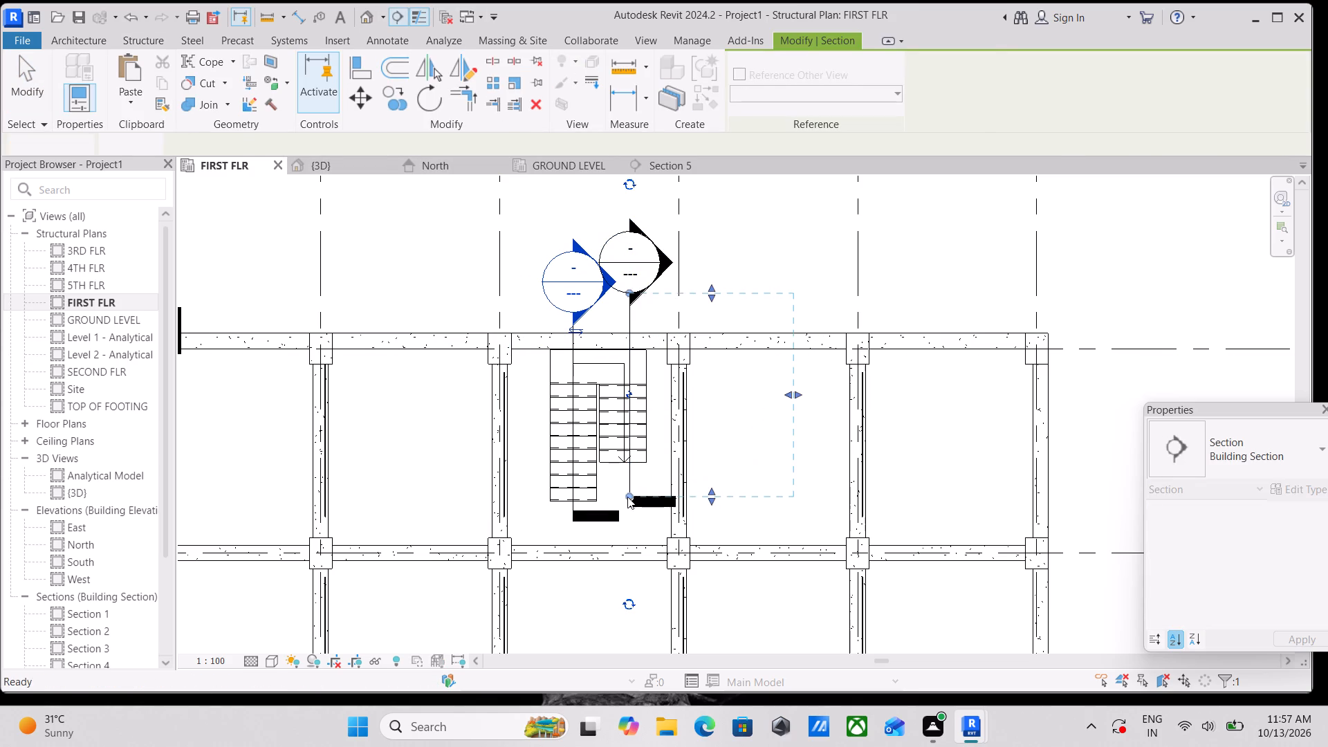
pyautogui.moveTo(786, 396); pyautogui.dragTo(647, 400)
pyautogui.scroll(3, 684, 338)
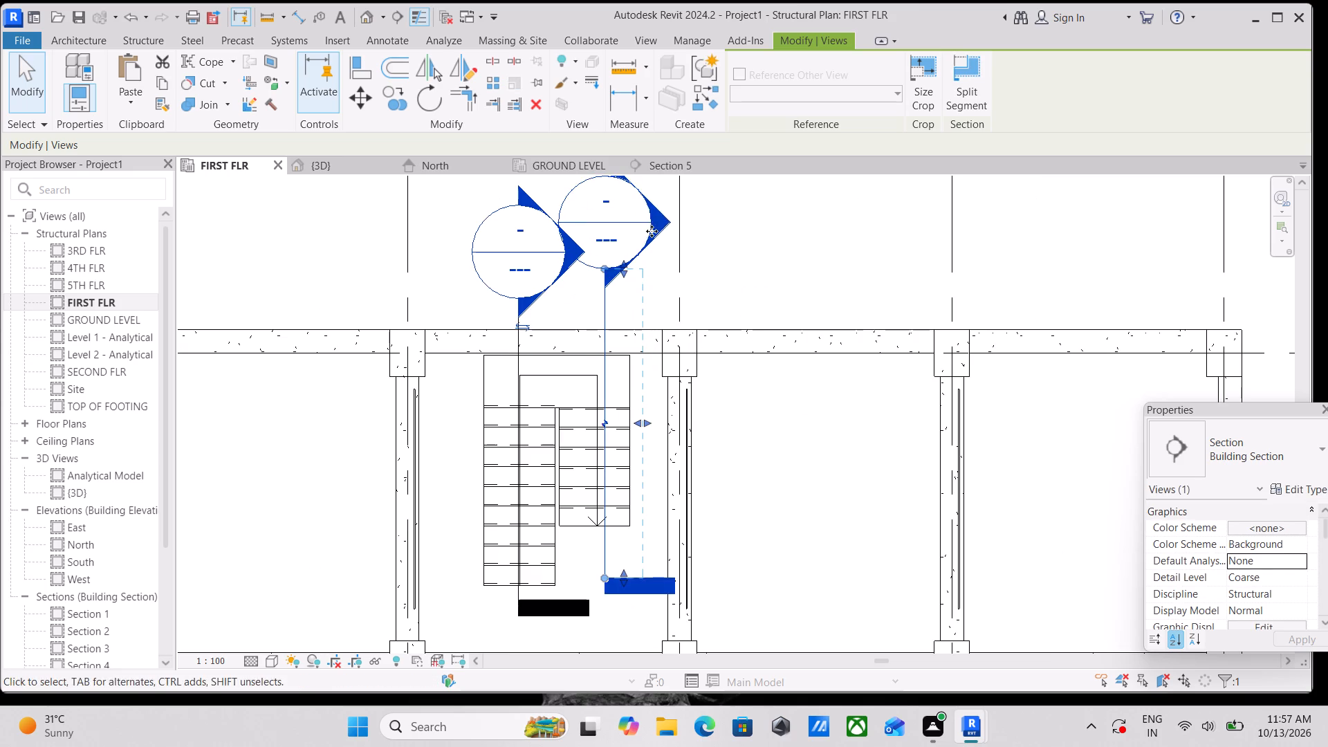
# Open the new section's view and raise the crop region's bottom edge to just below the stair landing.
pyautogui.rightClick(652, 231)
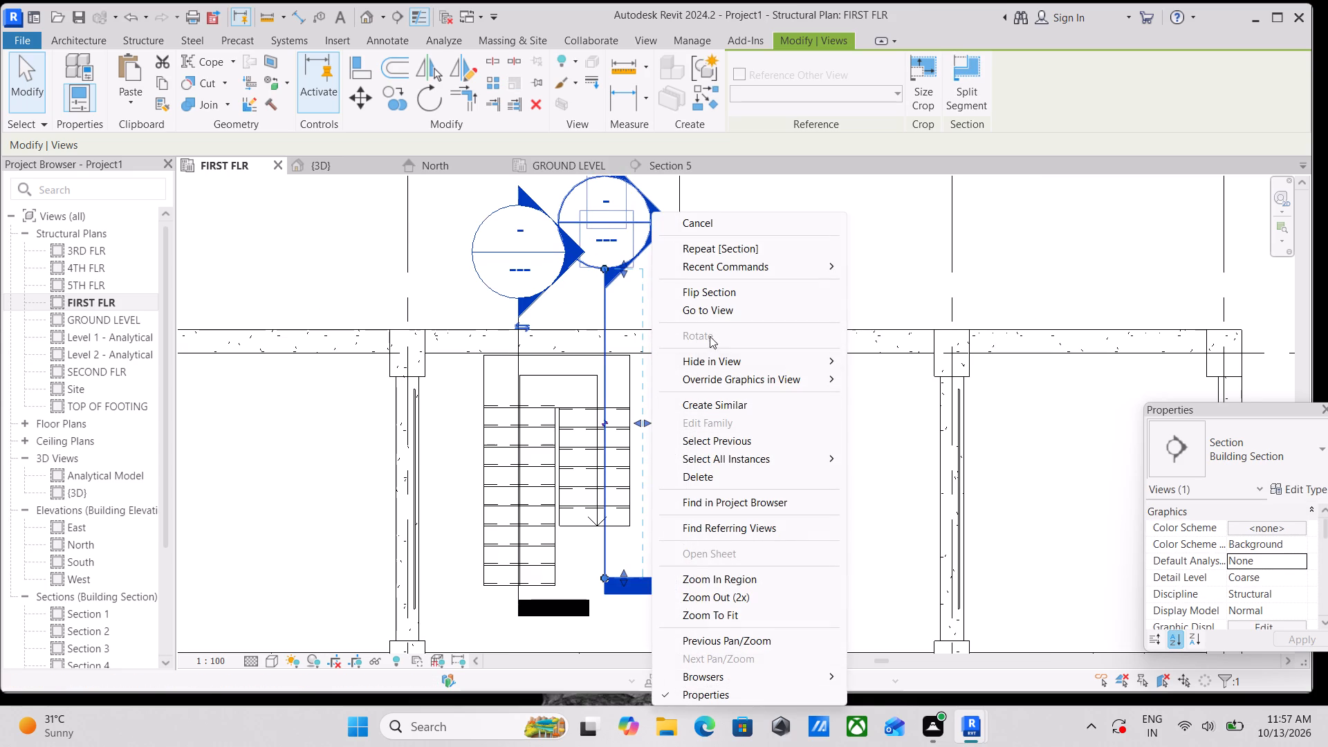
pyautogui.click(712, 311)
pyautogui.scroll(3, 711, 483)
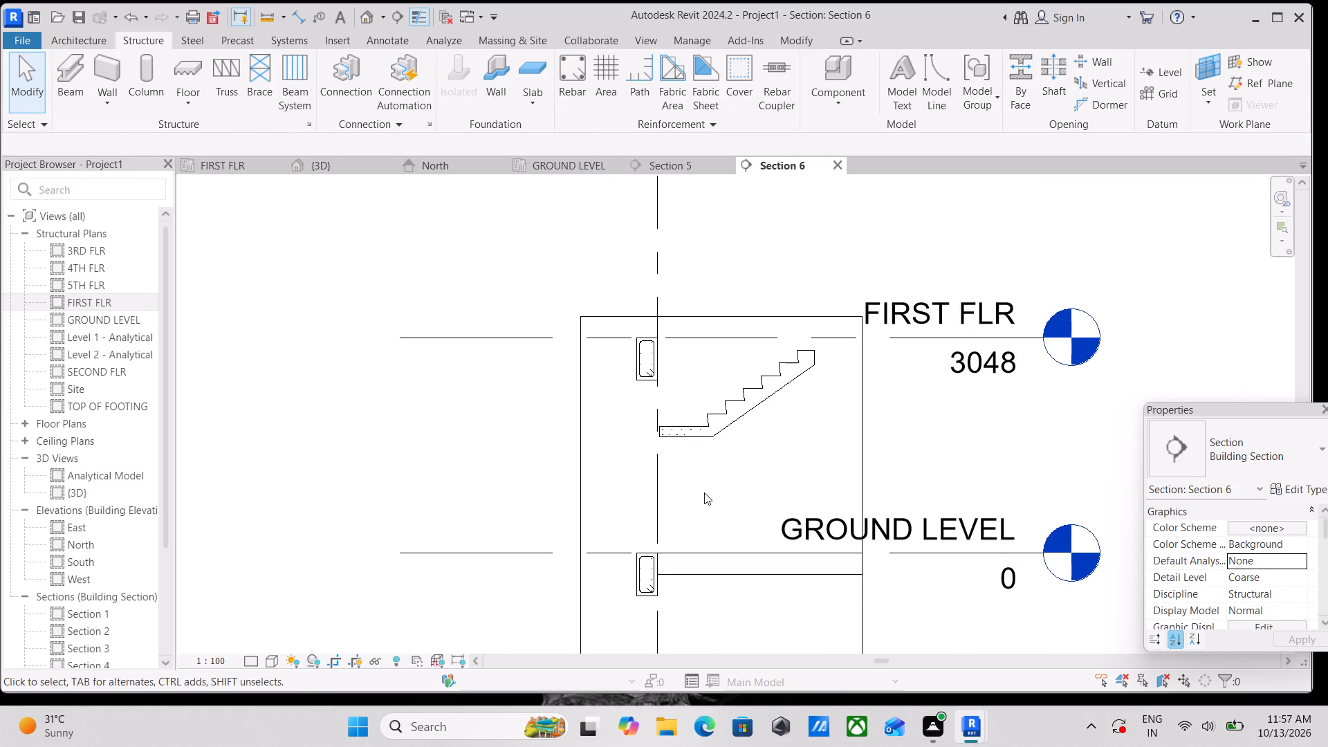
pyautogui.moveTo(705, 467); pyautogui.dragTo(708, 360, button='middle')
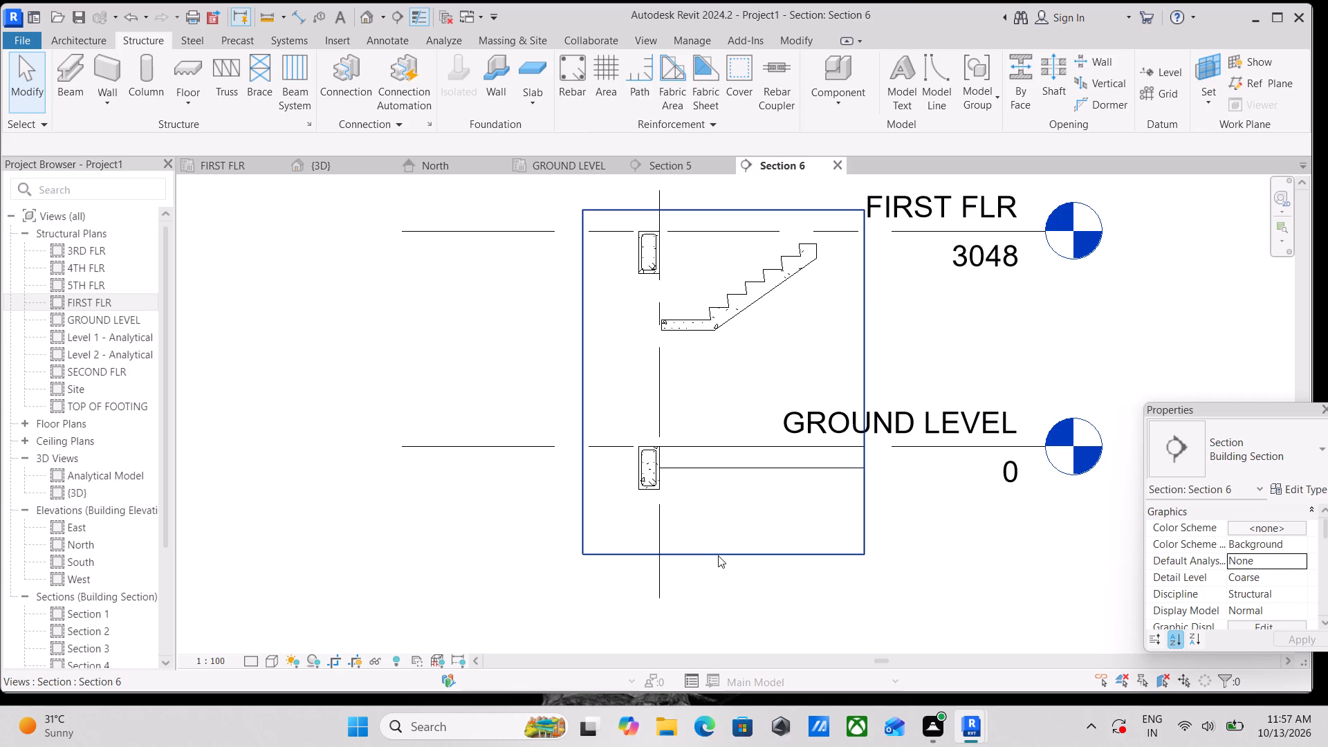
pyautogui.click(718, 555)
pyautogui.moveTo(719, 555); pyautogui.dragTo(719, 361)
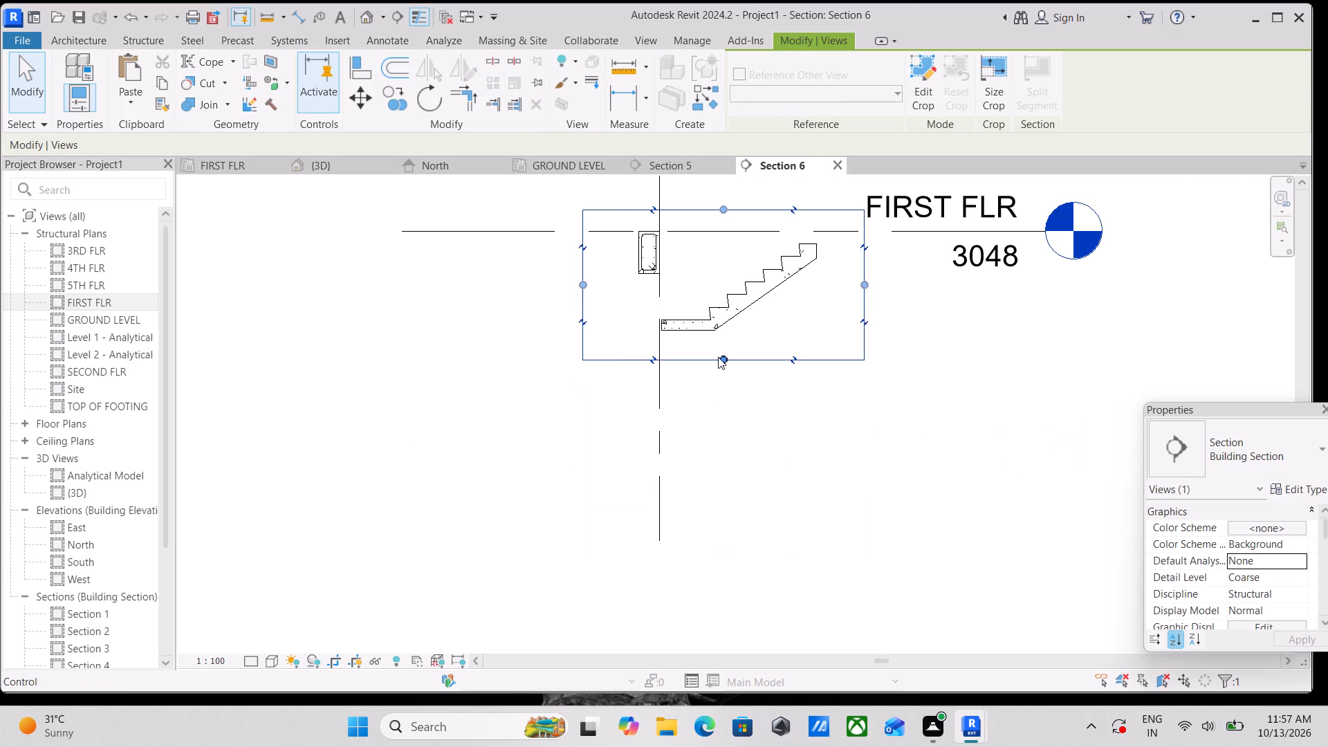
pyautogui.scroll(4, 717, 357)
pyautogui.moveTo(726, 320); pyautogui.dragTo(708, 396, button='middle')
pyautogui.moveTo(701, 359); pyautogui.dragTo(696, 417, button='middle')
pyautogui.scroll(3, 695, 413)
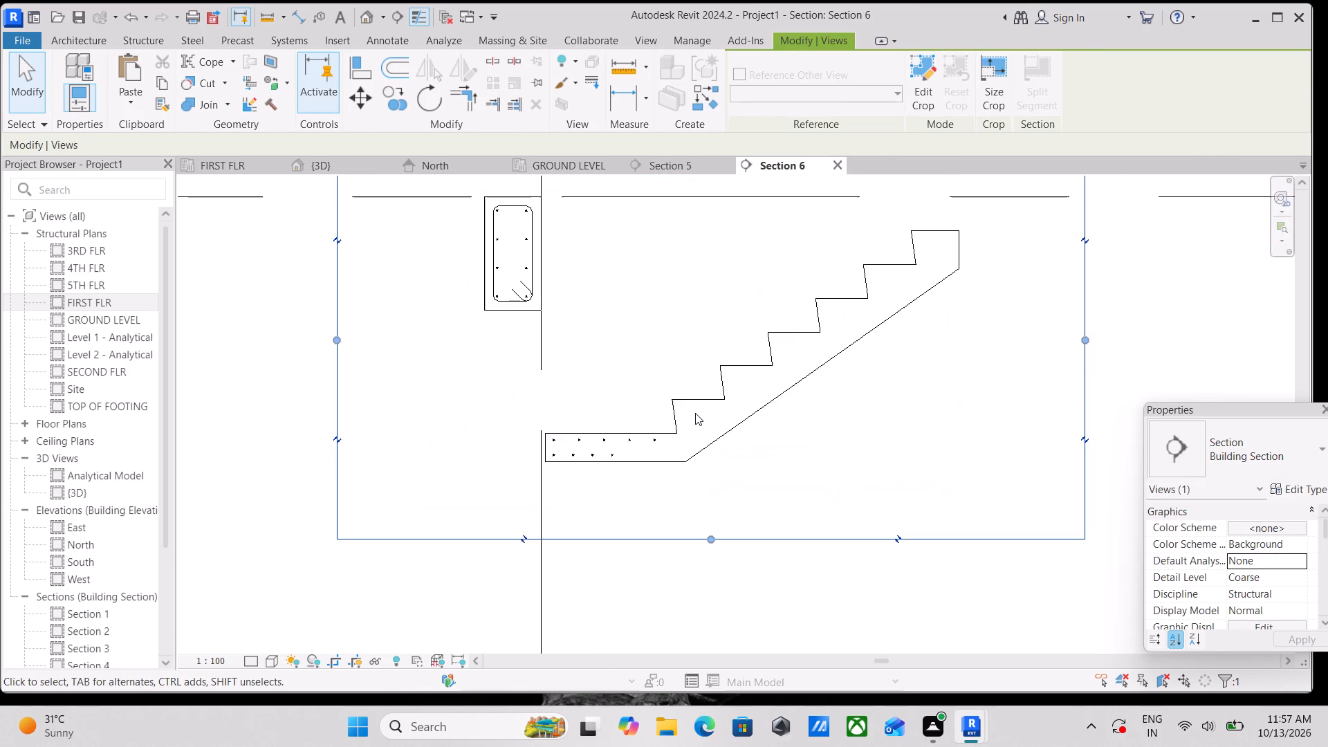
pyautogui.scroll(1, 690, 413)
pyautogui.moveTo(690, 413); pyautogui.dragTo(667, 447, button='middle')
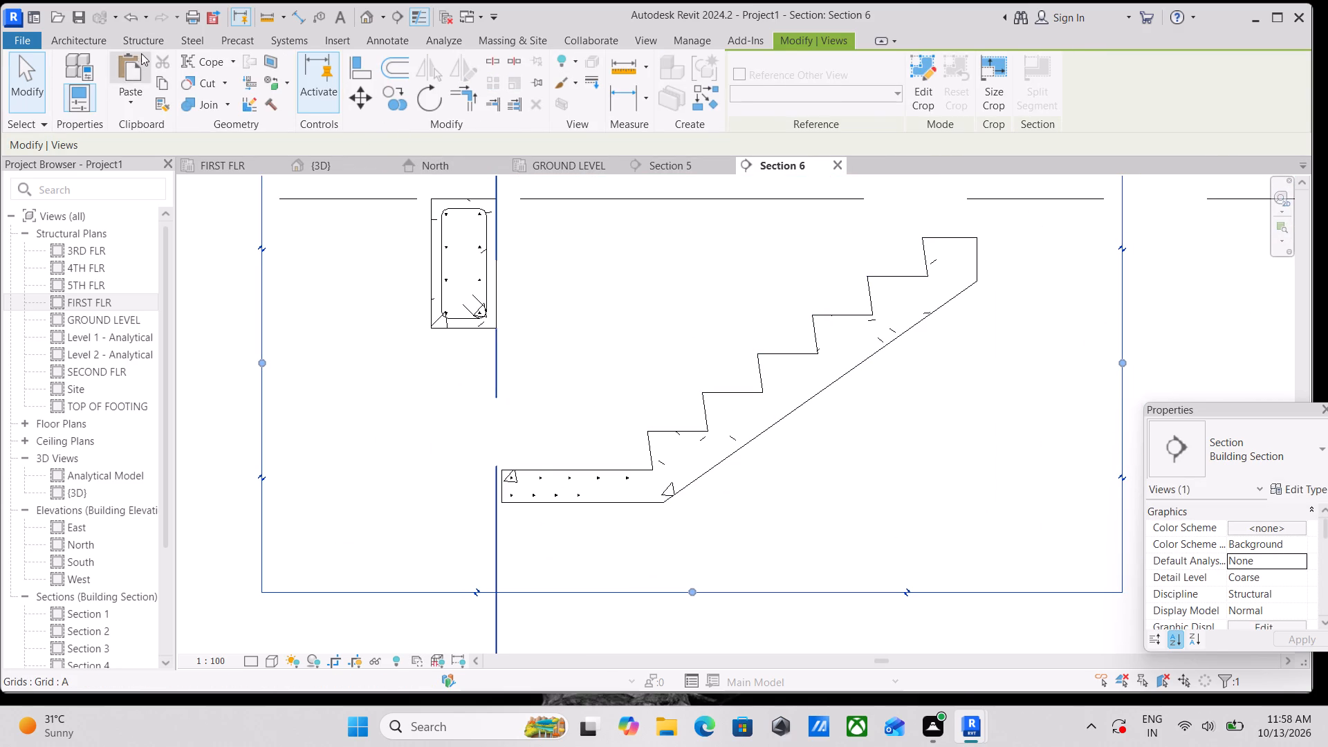
# Place a straight 13M rebar set, shape M_00, across the shorter flight so its bars run along the sloping underside.
pyautogui.click(147, 33)
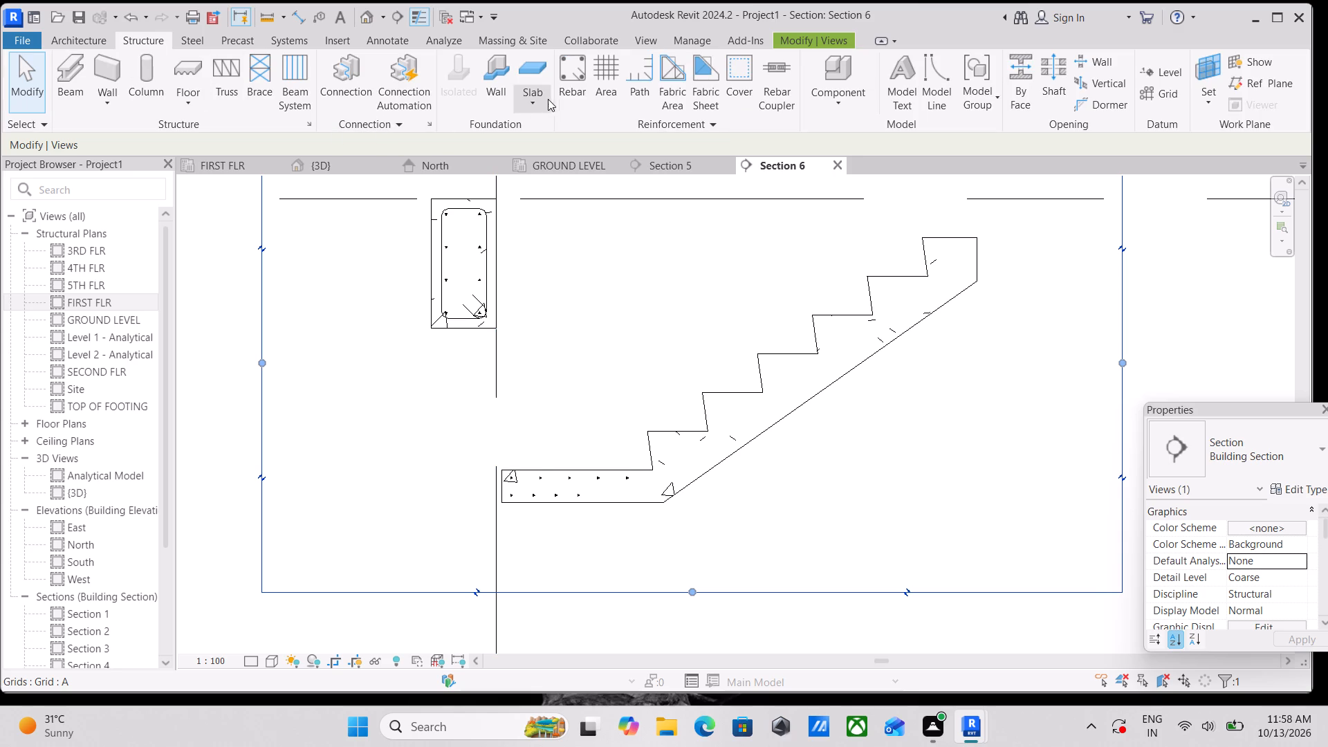
pyautogui.click(577, 91)
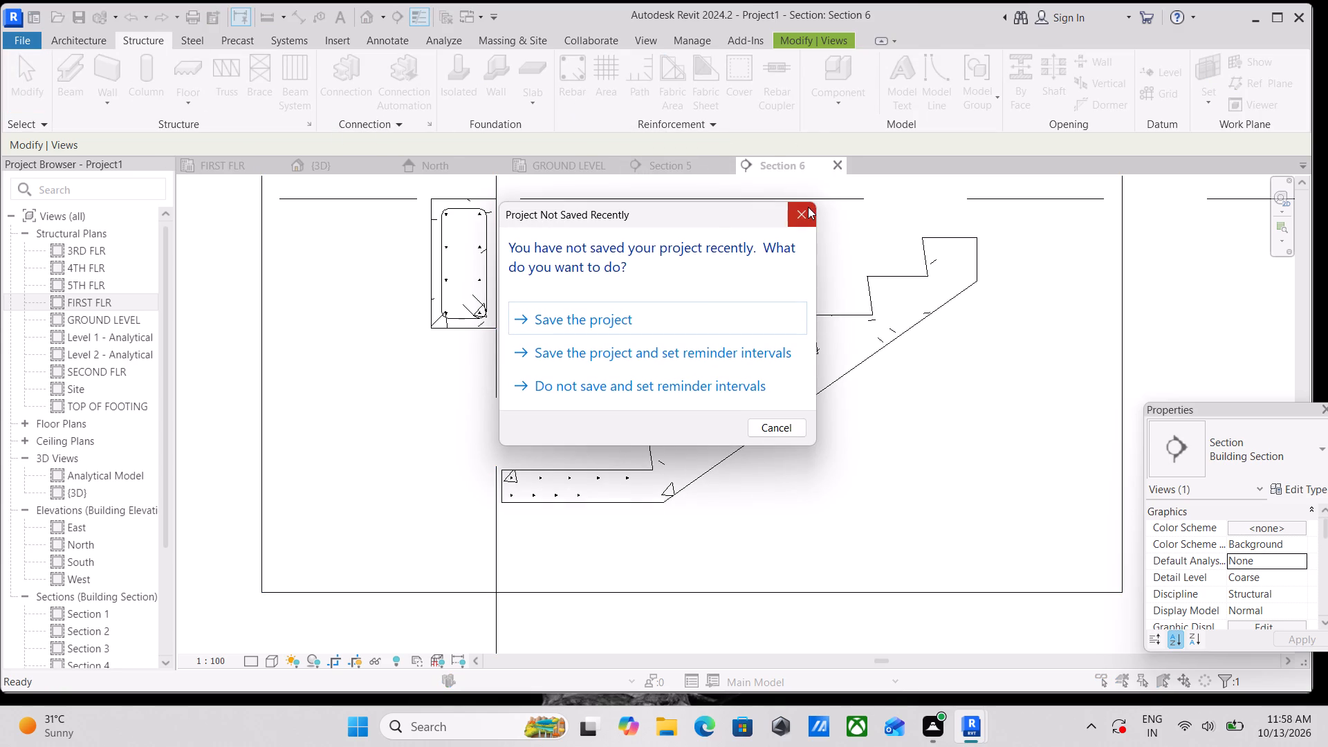
pyautogui.click(808, 207)
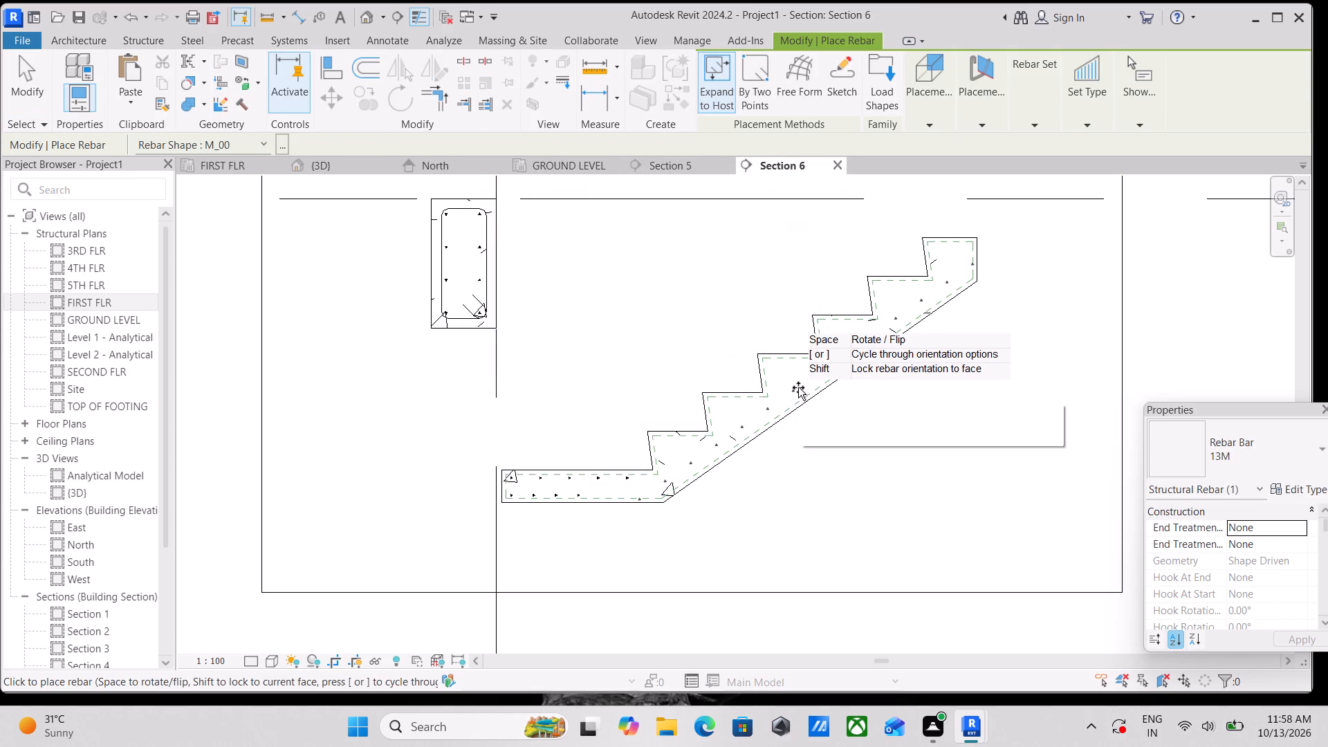
pyautogui.scroll(3, 798, 387)
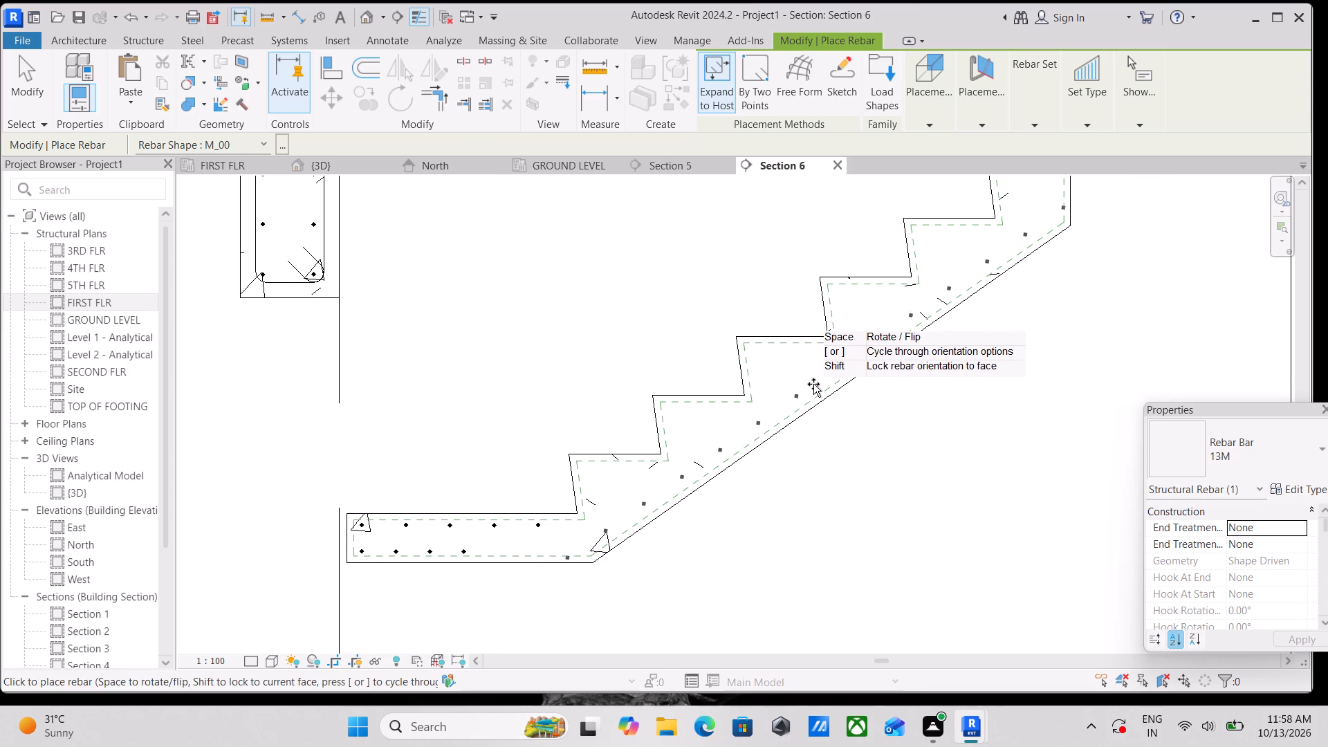
pyautogui.click(825, 377)
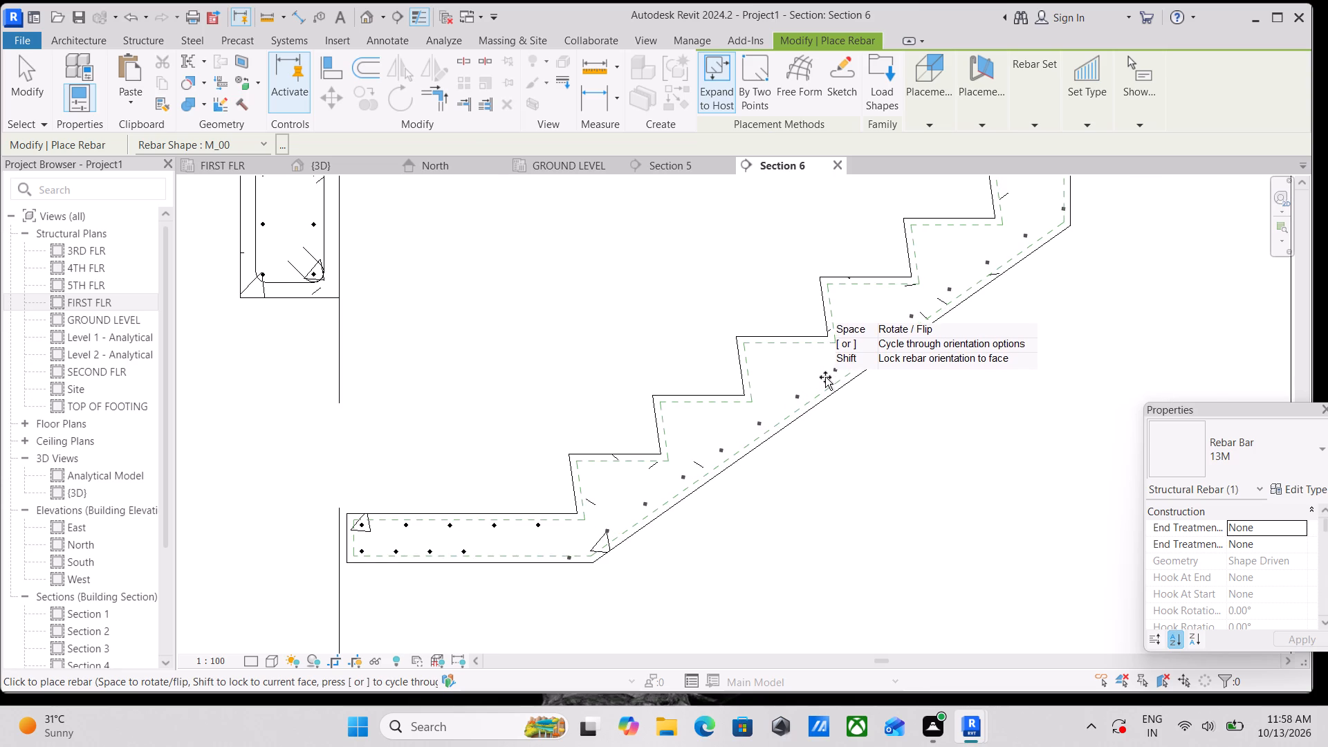
pyautogui.press('Escape')
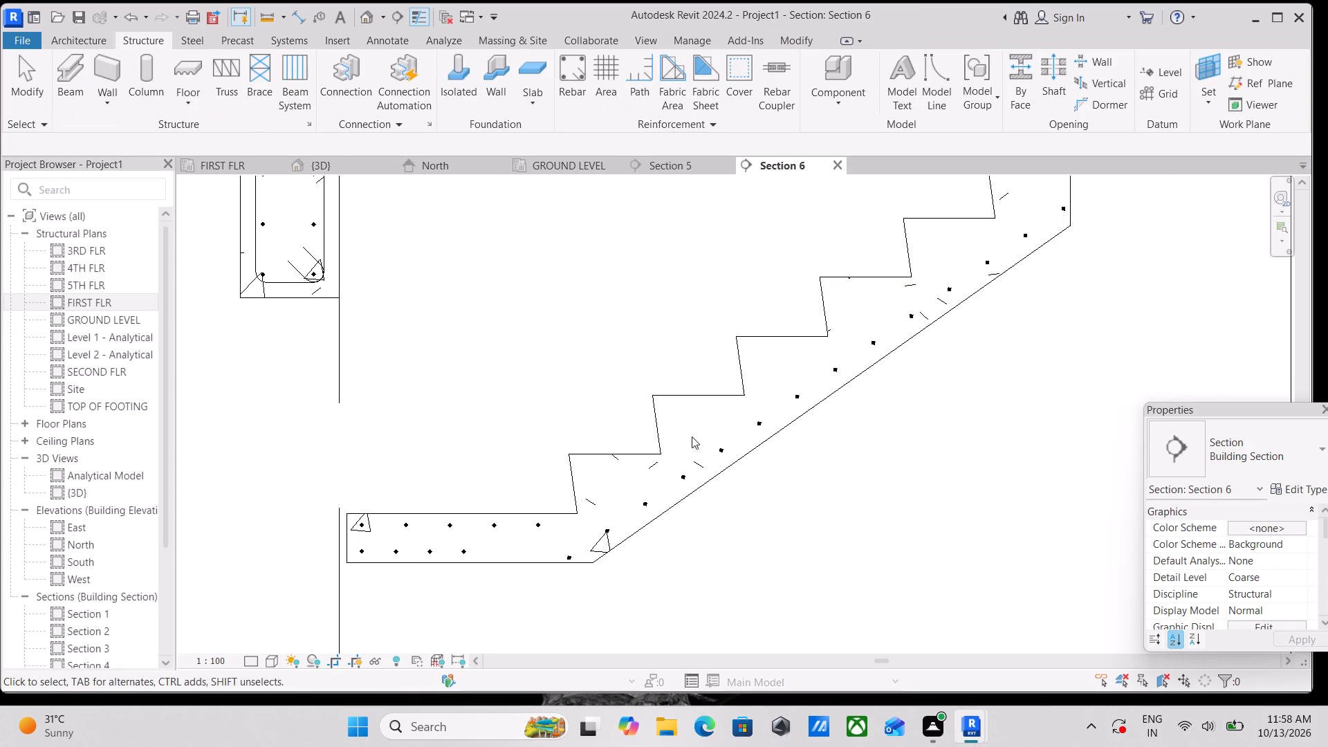
# Shorten the new bar set's extent at both ends, pulling it in from the landing junction and the flight's upper edge.
pyautogui.scroll(2, 818, 456)
pyautogui.click(738, 414)
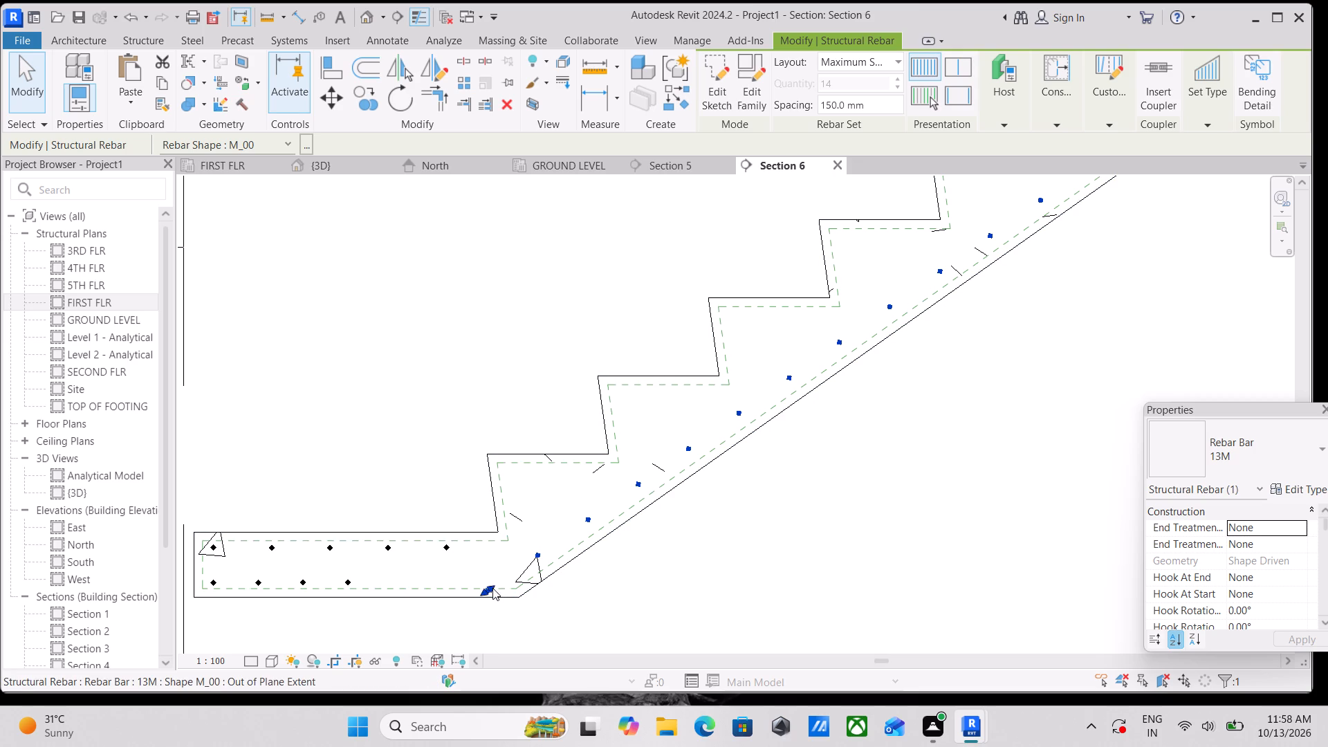
pyautogui.moveTo(492, 588); pyautogui.dragTo(548, 558)
pyautogui.scroll(-1, 649, 497)
pyautogui.moveTo(649, 497); pyautogui.dragTo(560, 616, button='middle')
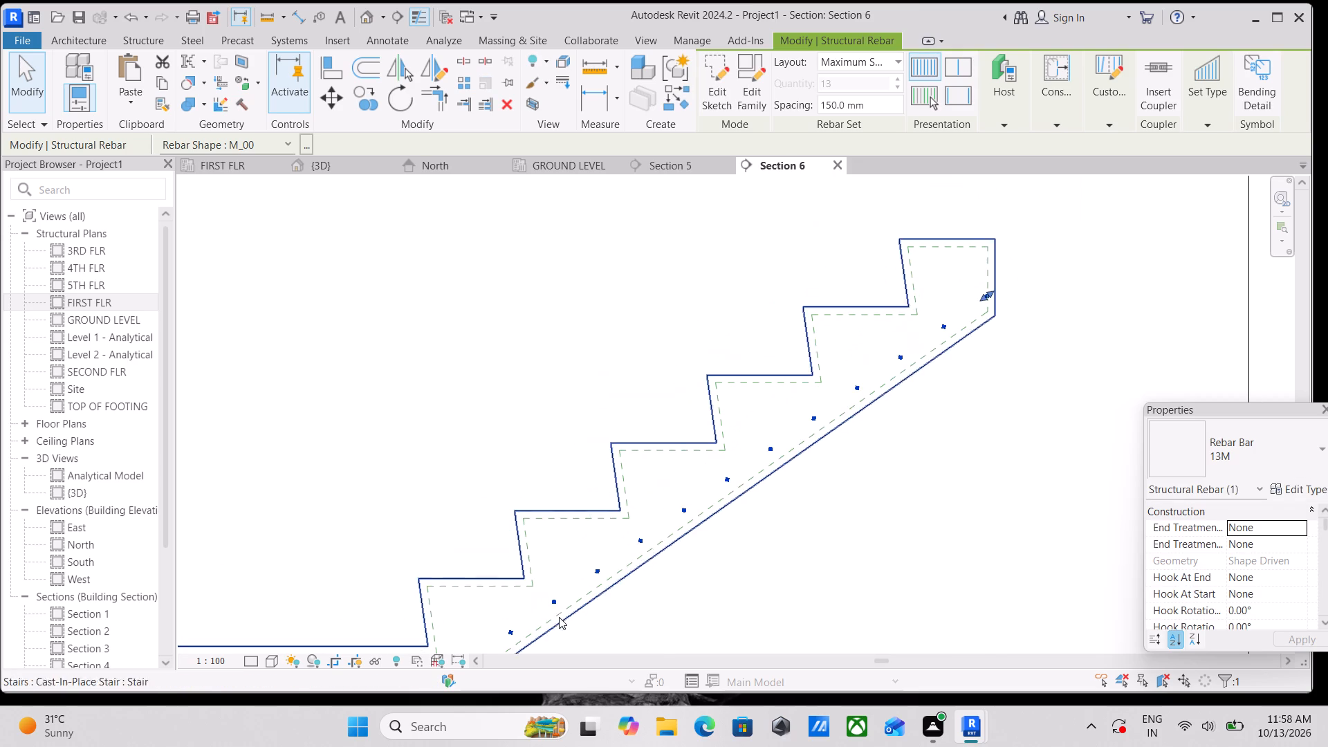
pyautogui.moveTo(979, 293); pyautogui.dragTo(972, 303)
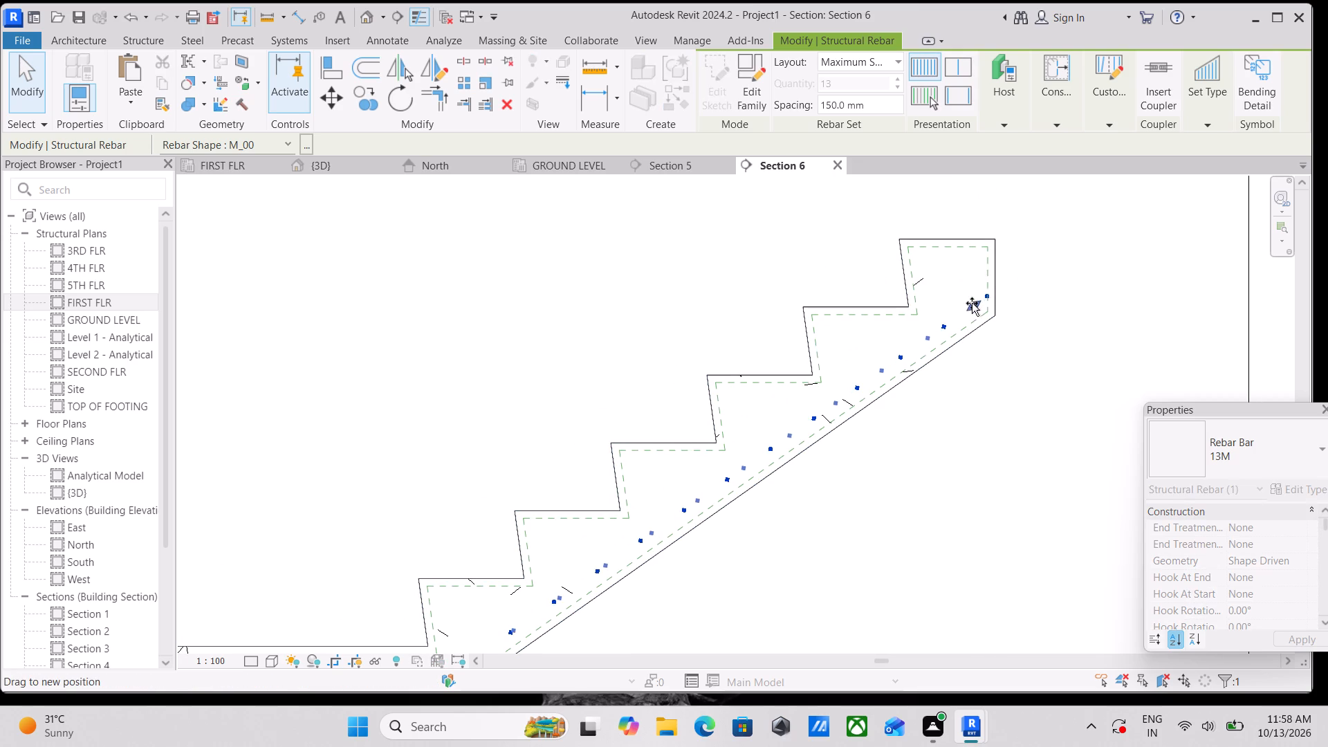
pyautogui.moveTo(972, 303); pyautogui.dragTo(962, 315)
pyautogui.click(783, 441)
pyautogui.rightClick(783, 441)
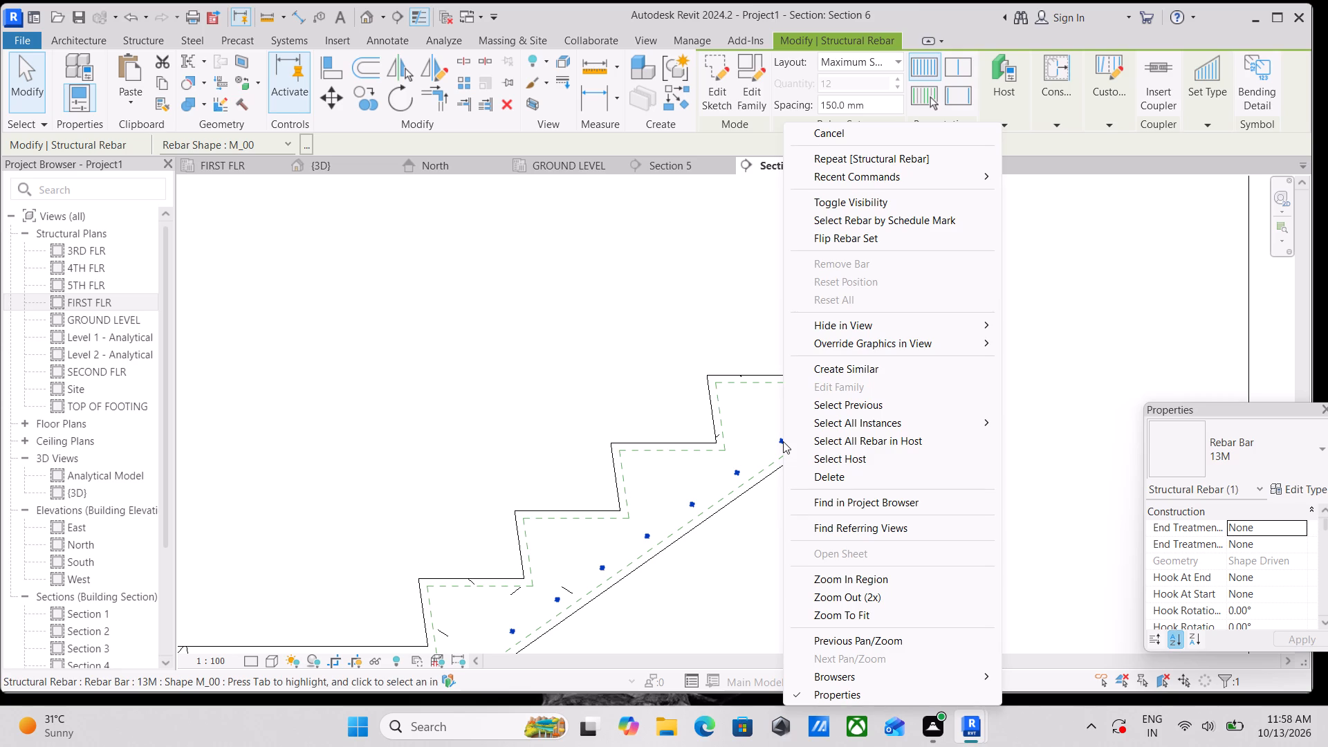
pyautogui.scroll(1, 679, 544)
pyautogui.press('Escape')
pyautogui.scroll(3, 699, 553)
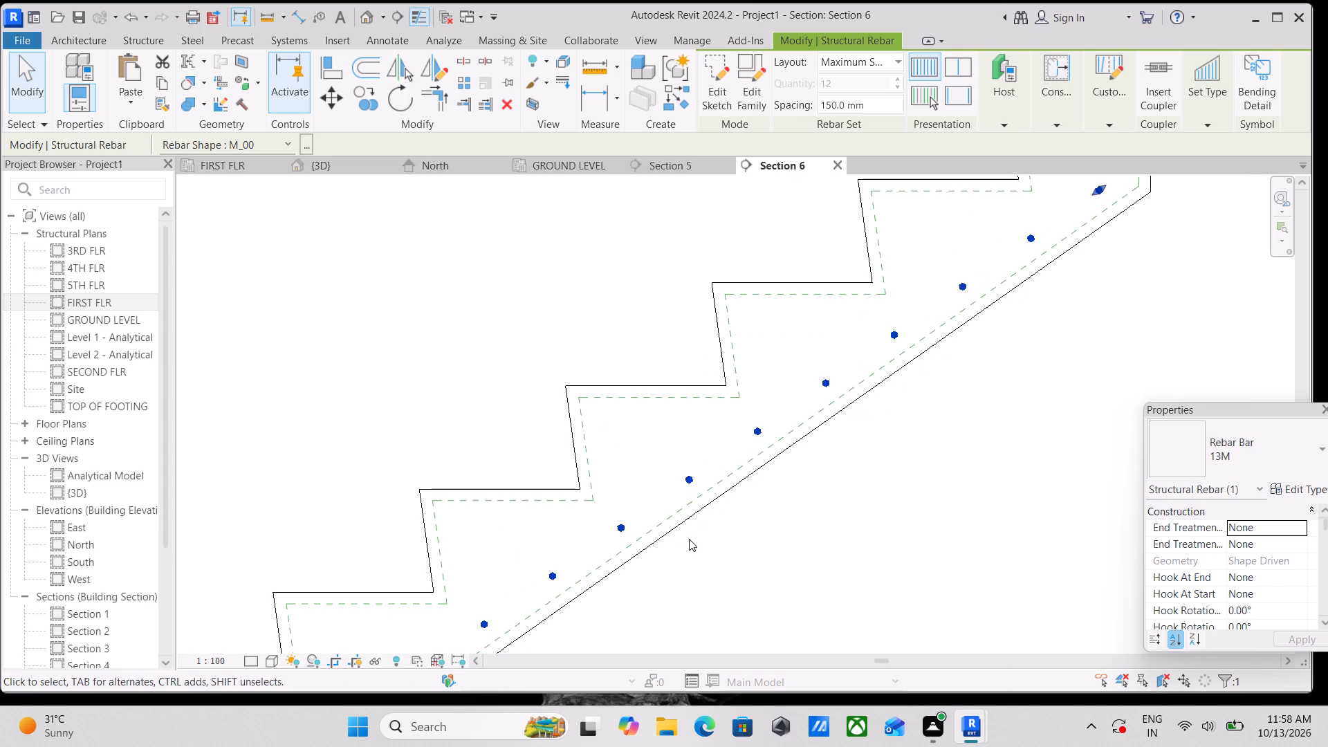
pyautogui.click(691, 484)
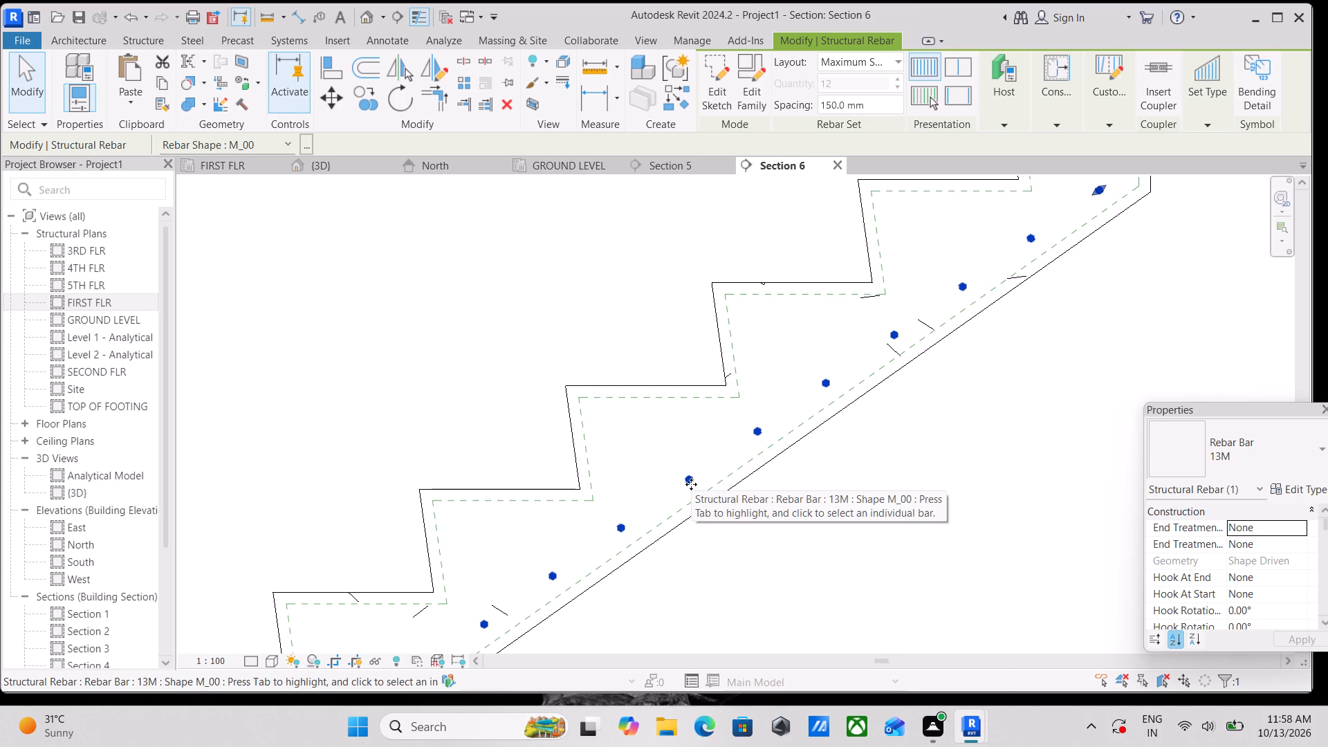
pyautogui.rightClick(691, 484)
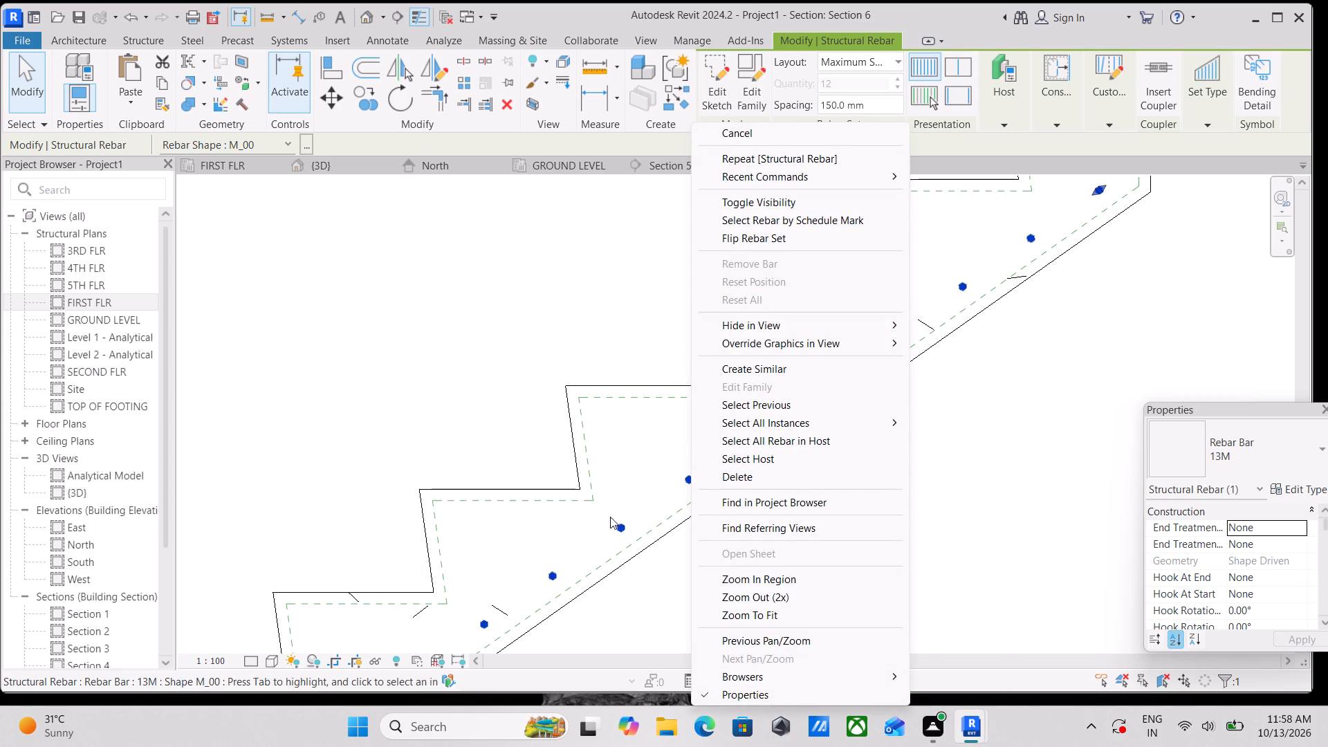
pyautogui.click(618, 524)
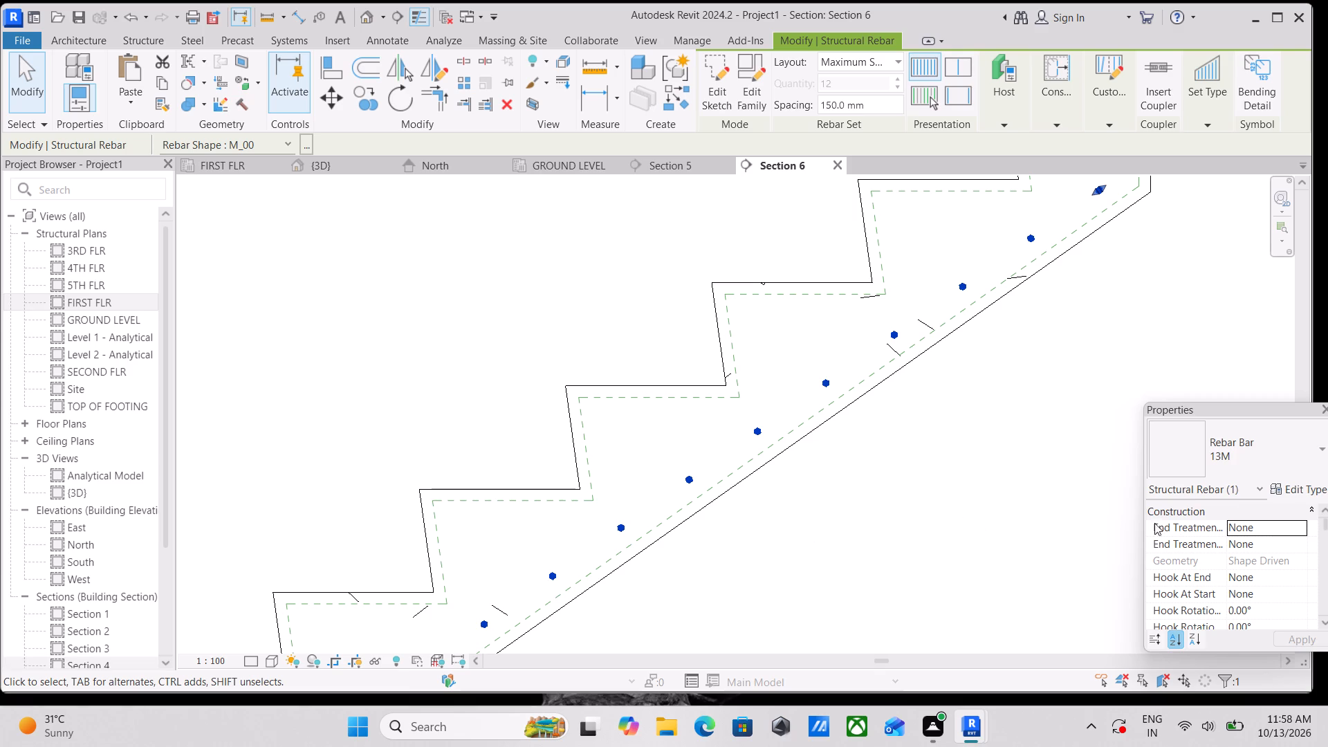
# Make the flight's bar set show unobscured in the {3D} view through its view visibility states.
pyautogui.scroll(-3, 1300, 526)
pyautogui.scroll(-3, 1255, 604)
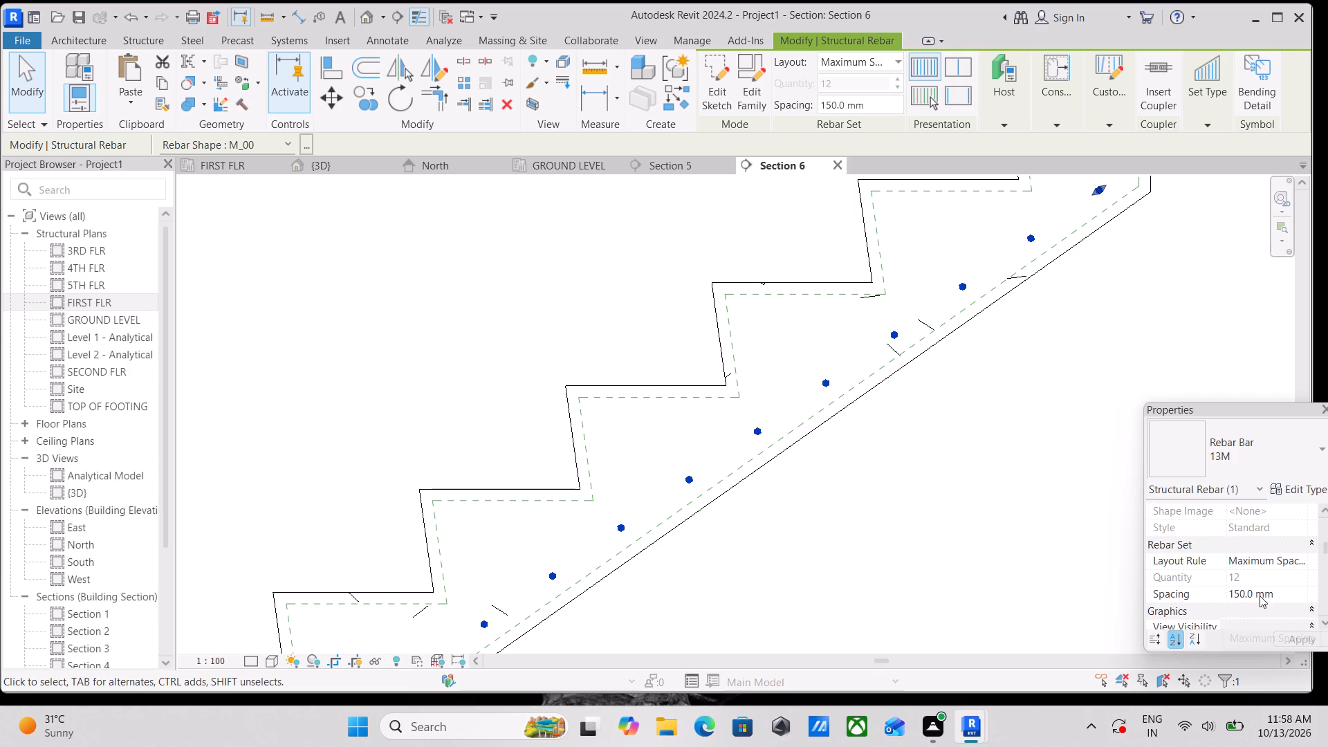
pyautogui.click(1262, 575)
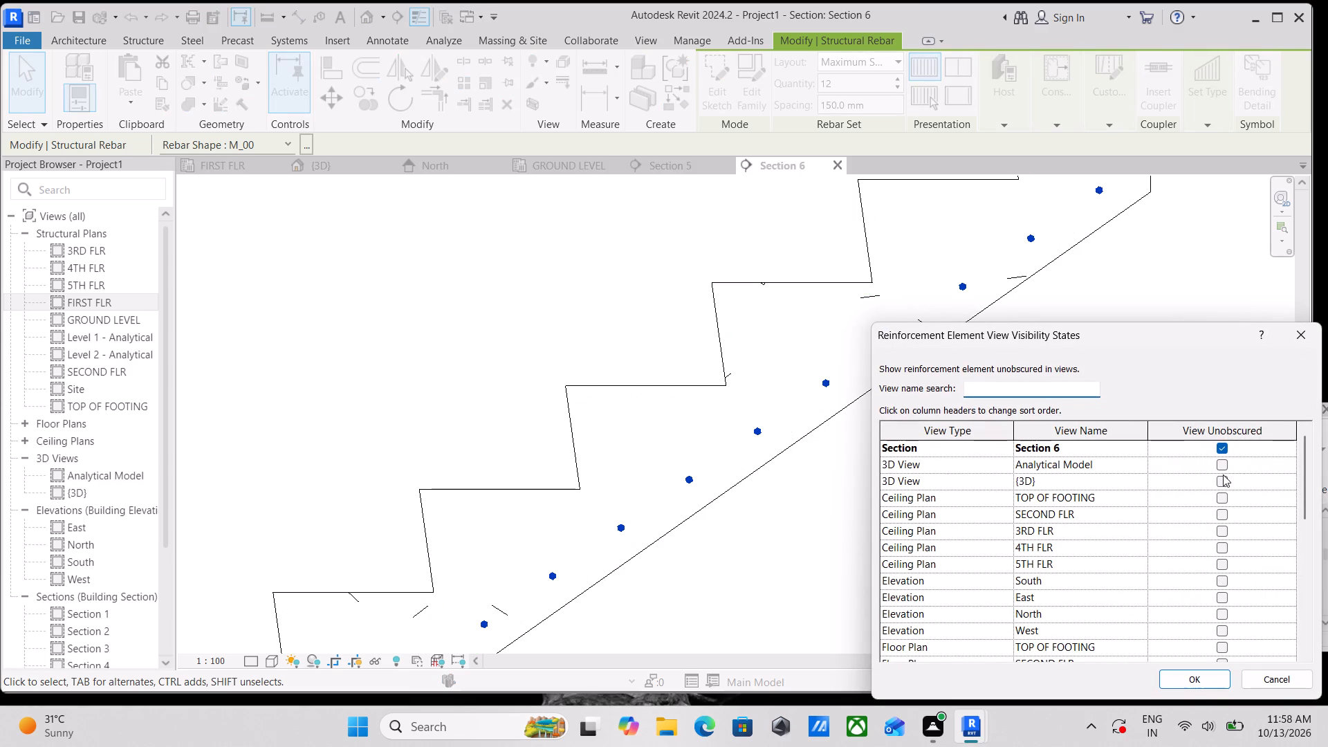
pyautogui.click(1217, 484)
pyautogui.click(1188, 676)
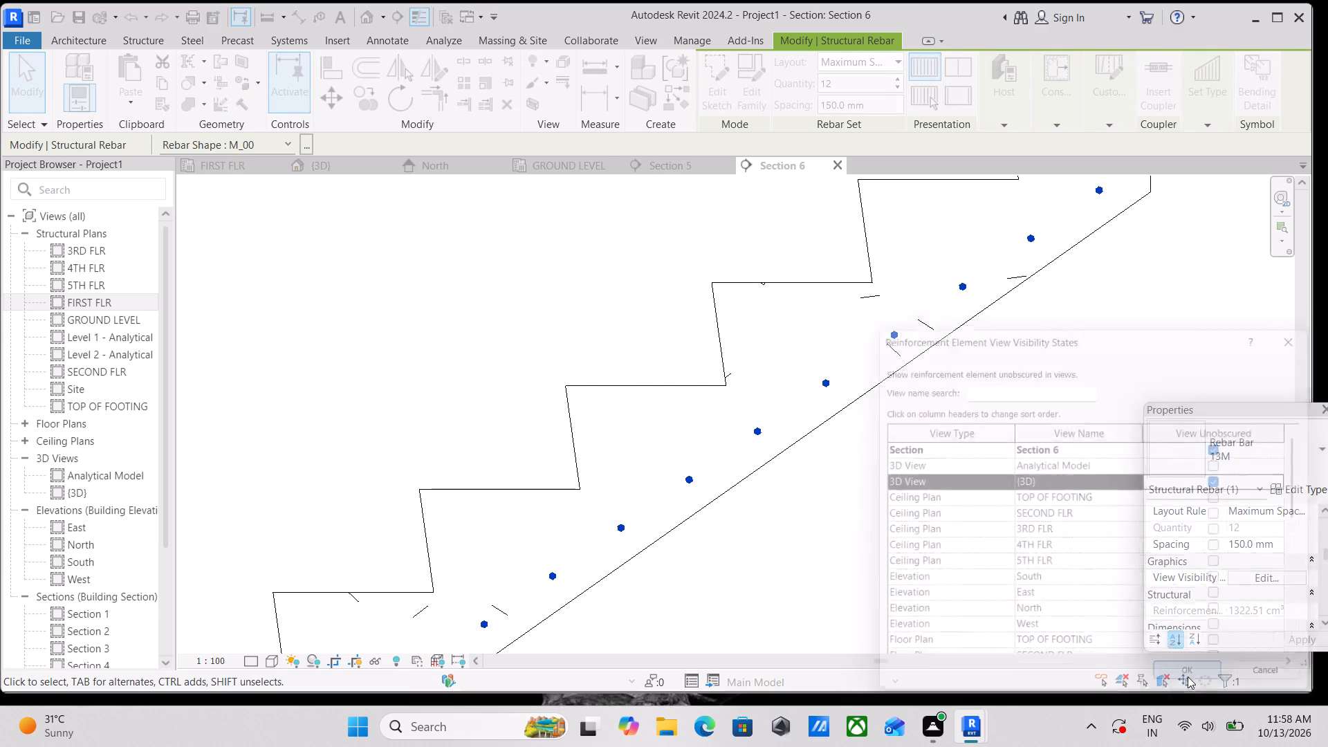
# Nudge the flight's bar set slightly down and right, closer to the cover line along the sloping underside.
pyautogui.scroll(-3, 968, 582)
pyautogui.moveTo(963, 571); pyautogui.dragTo(1013, 504, button='middle')
pyautogui.scroll(7, 796, 472)
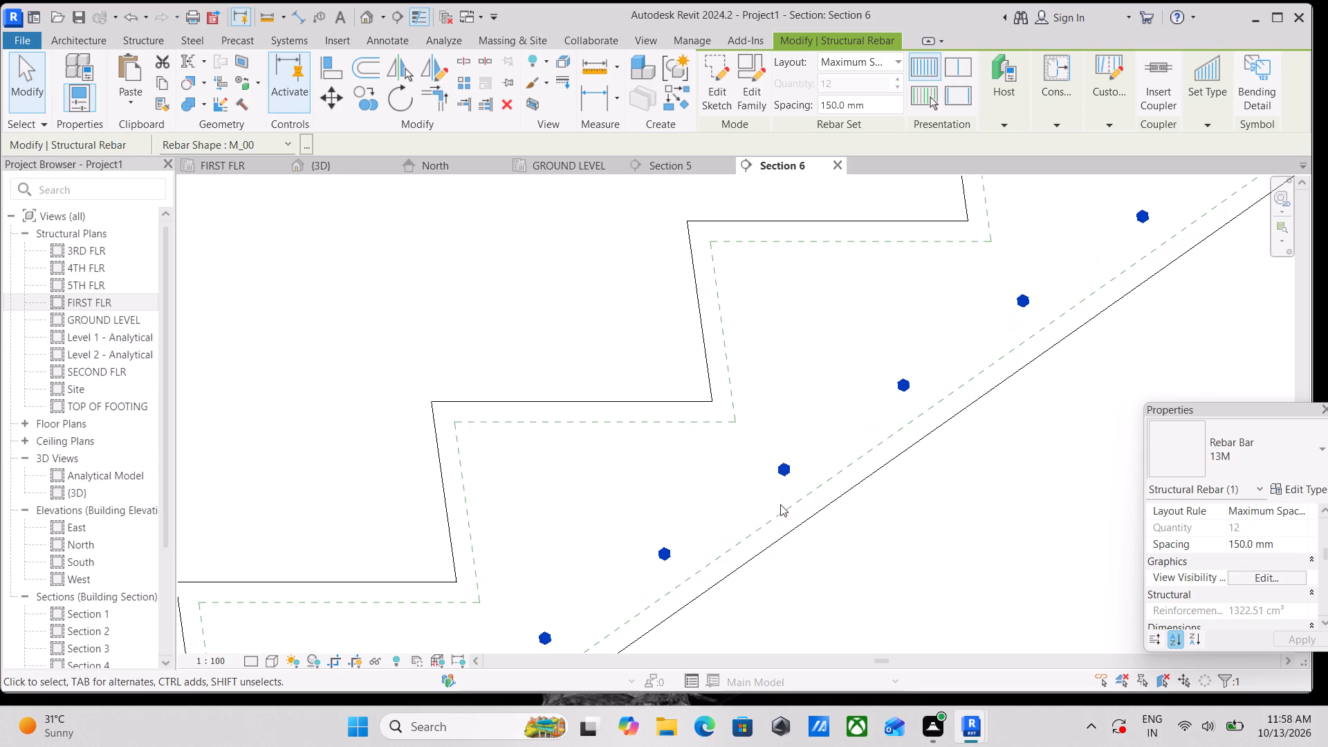
pyautogui.click(781, 468)
pyautogui.press('Down')
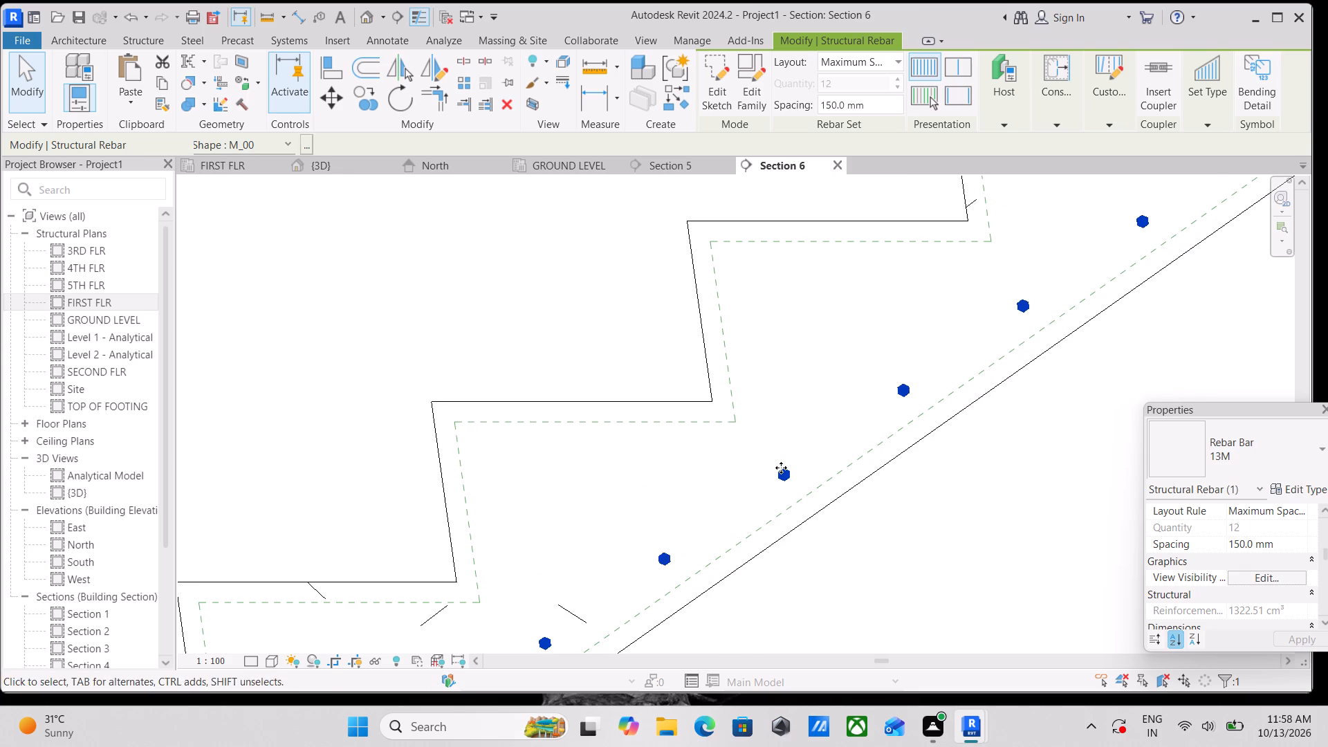
pyautogui.press('Right')
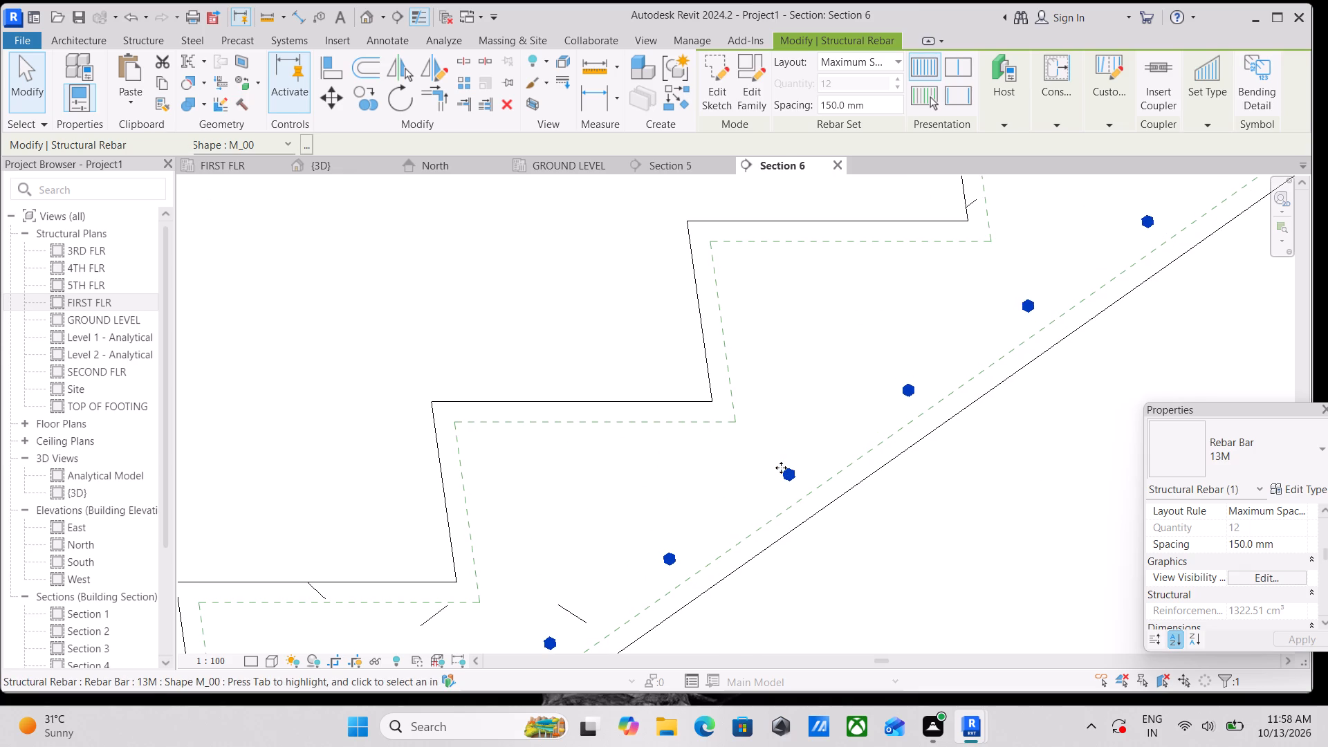
pyautogui.scroll(-7, 786, 473)
pyautogui.press('Escape')
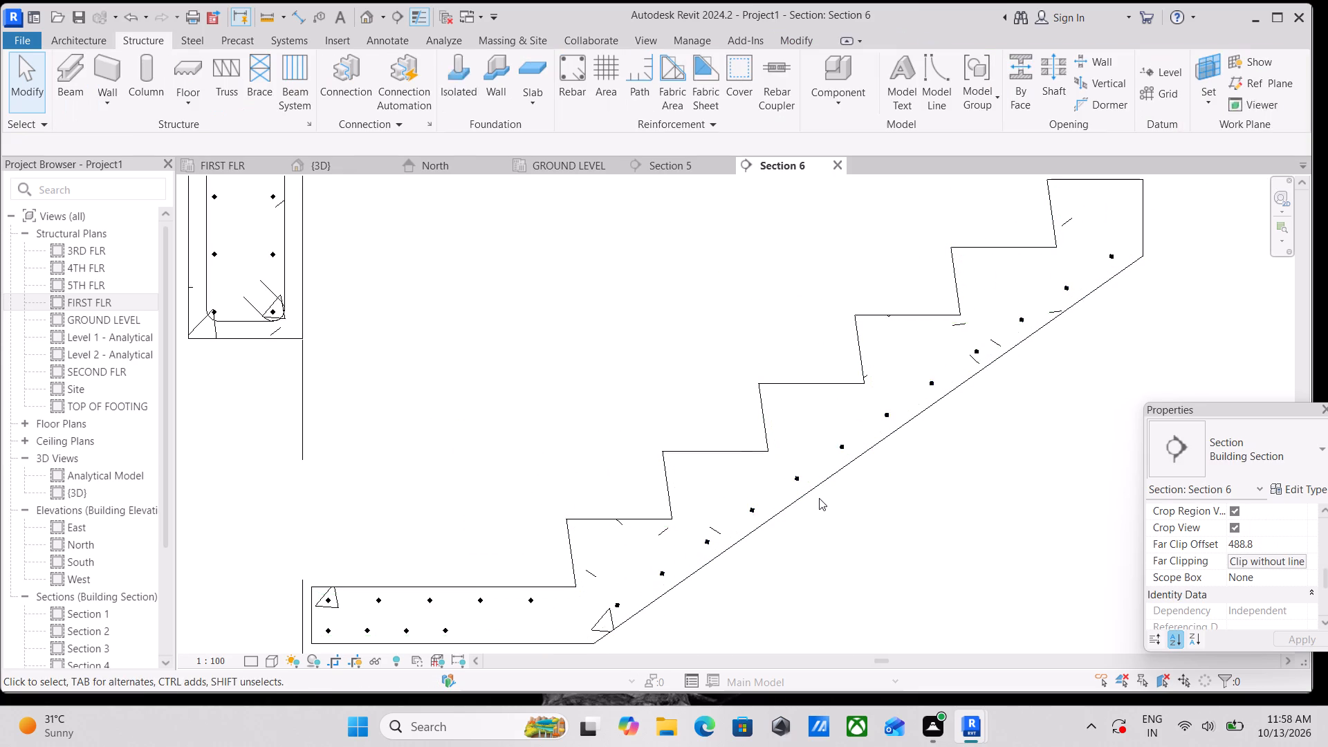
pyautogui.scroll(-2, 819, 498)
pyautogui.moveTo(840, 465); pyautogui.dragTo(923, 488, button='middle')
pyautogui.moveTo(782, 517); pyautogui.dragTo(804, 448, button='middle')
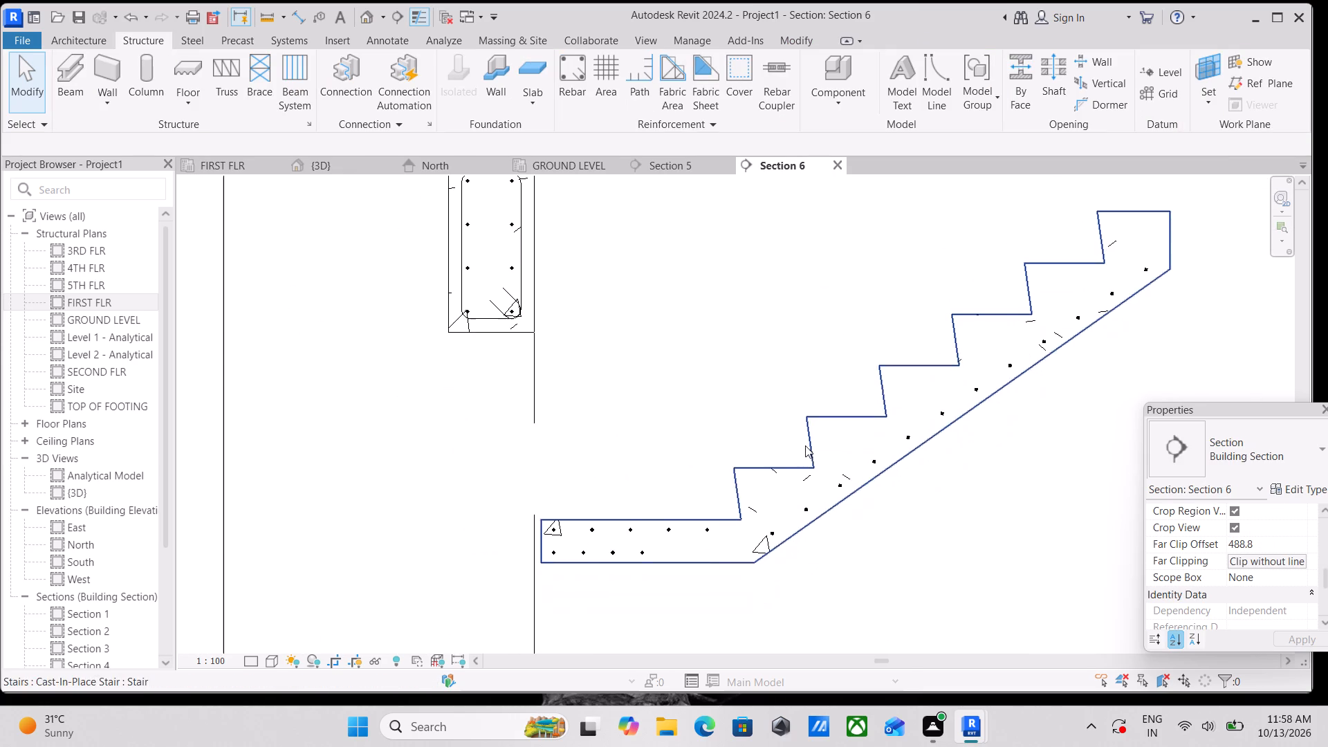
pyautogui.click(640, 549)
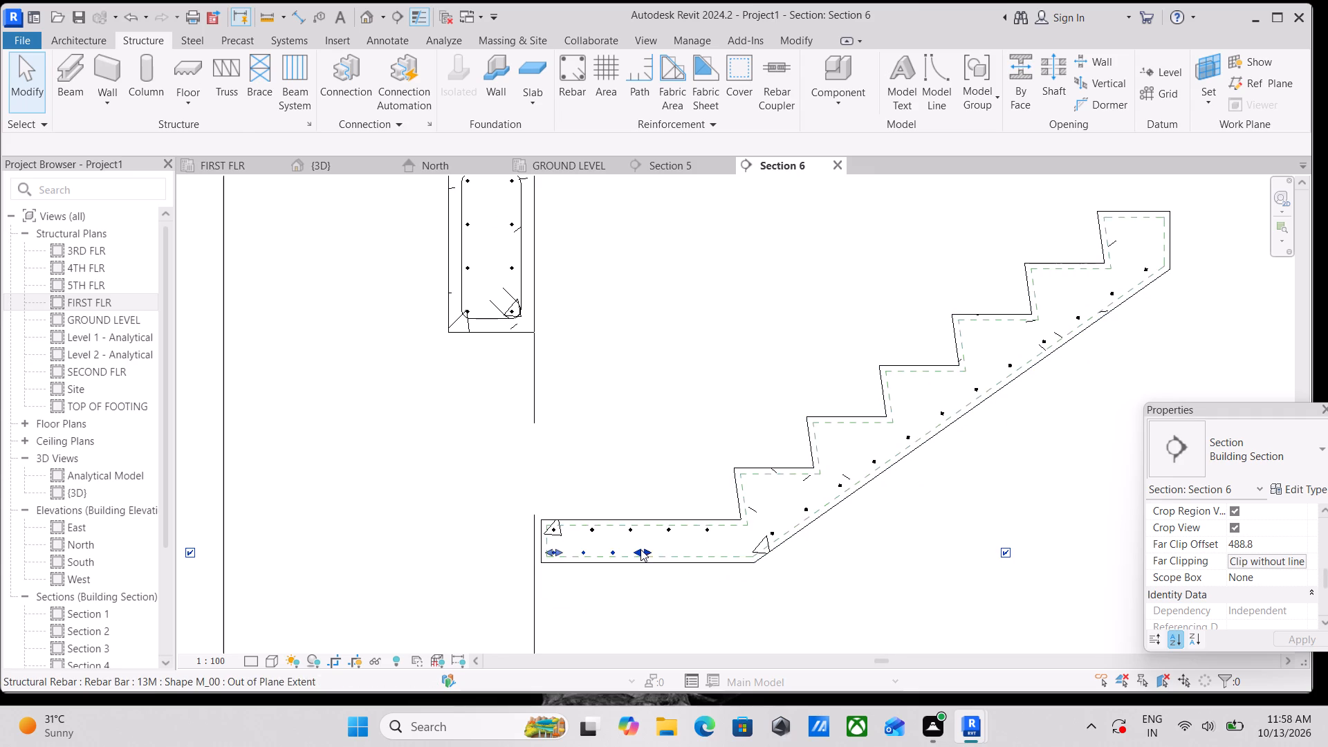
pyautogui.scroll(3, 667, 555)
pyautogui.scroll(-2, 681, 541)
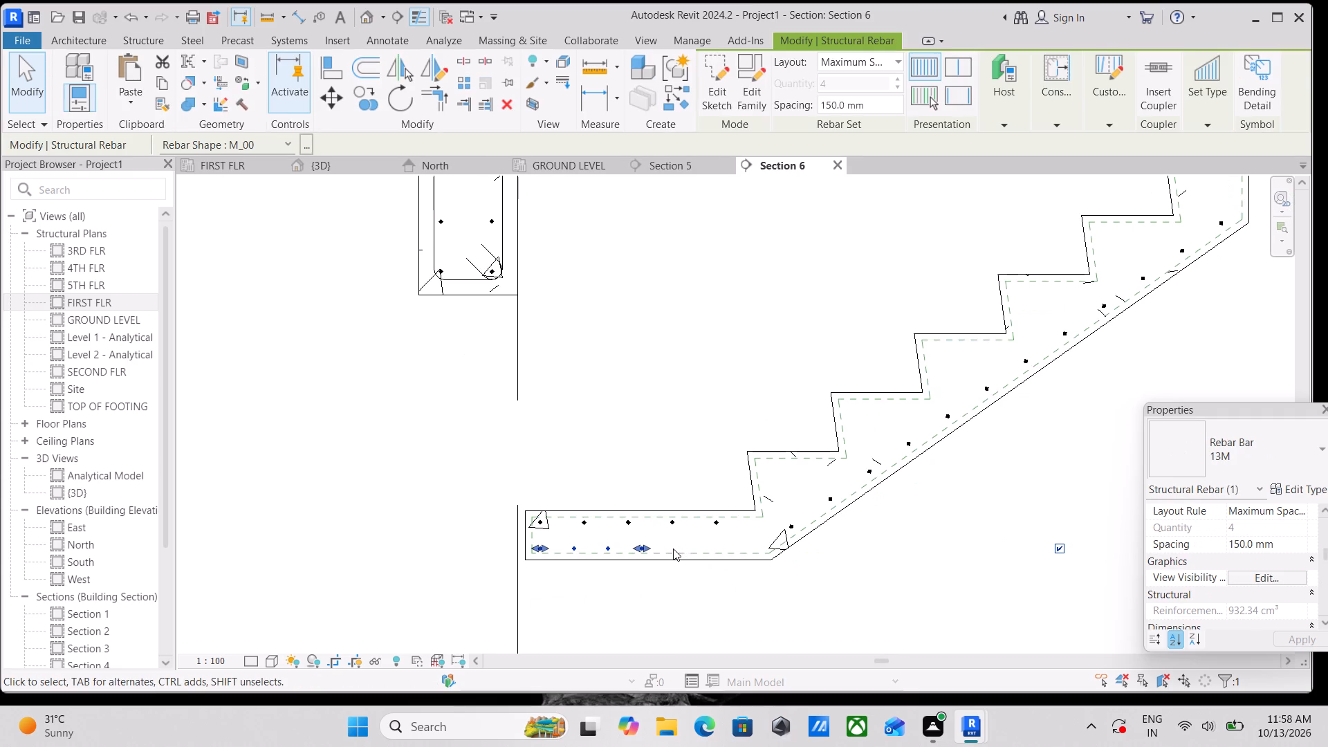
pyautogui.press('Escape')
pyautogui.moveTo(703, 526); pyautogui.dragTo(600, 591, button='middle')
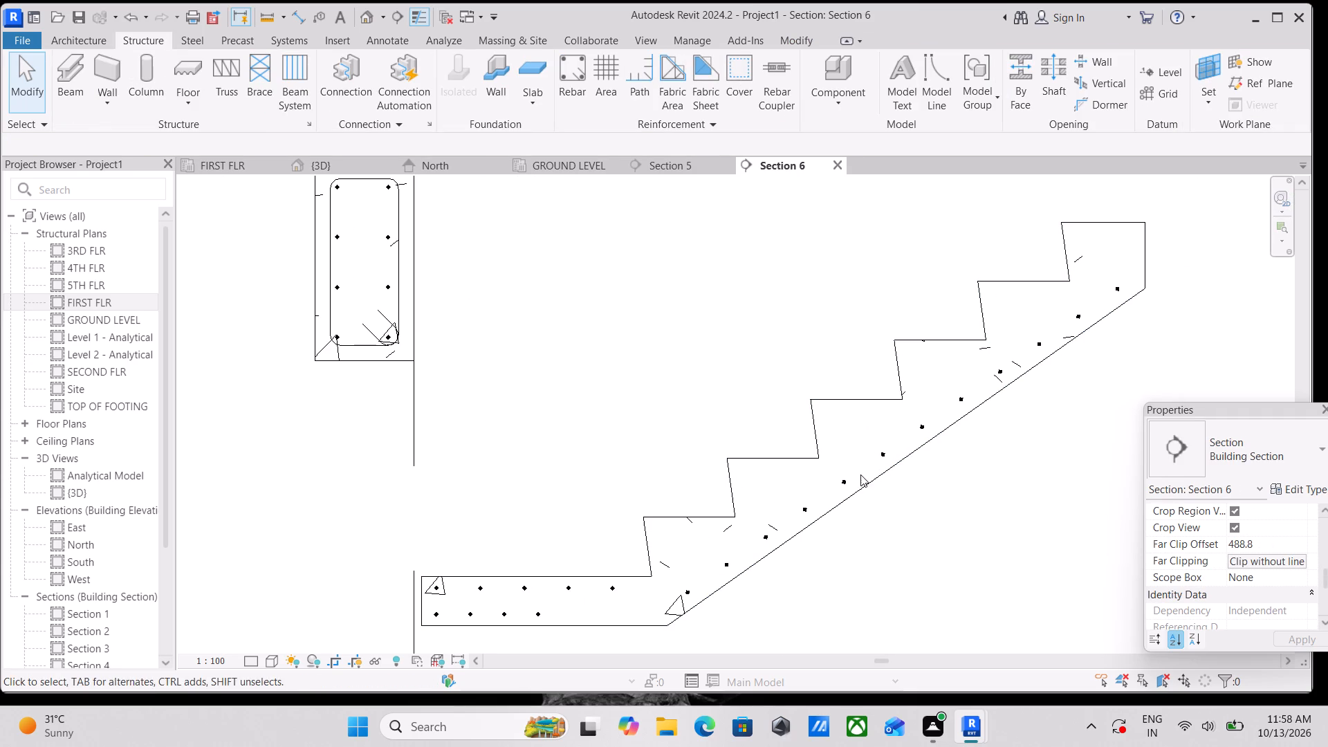
# Copy the flight's underside bar set diagonally up at 135° to form an upper layer near the inner step corners.
pyautogui.click(842, 481)
pyautogui.scroll(6, 842, 481)
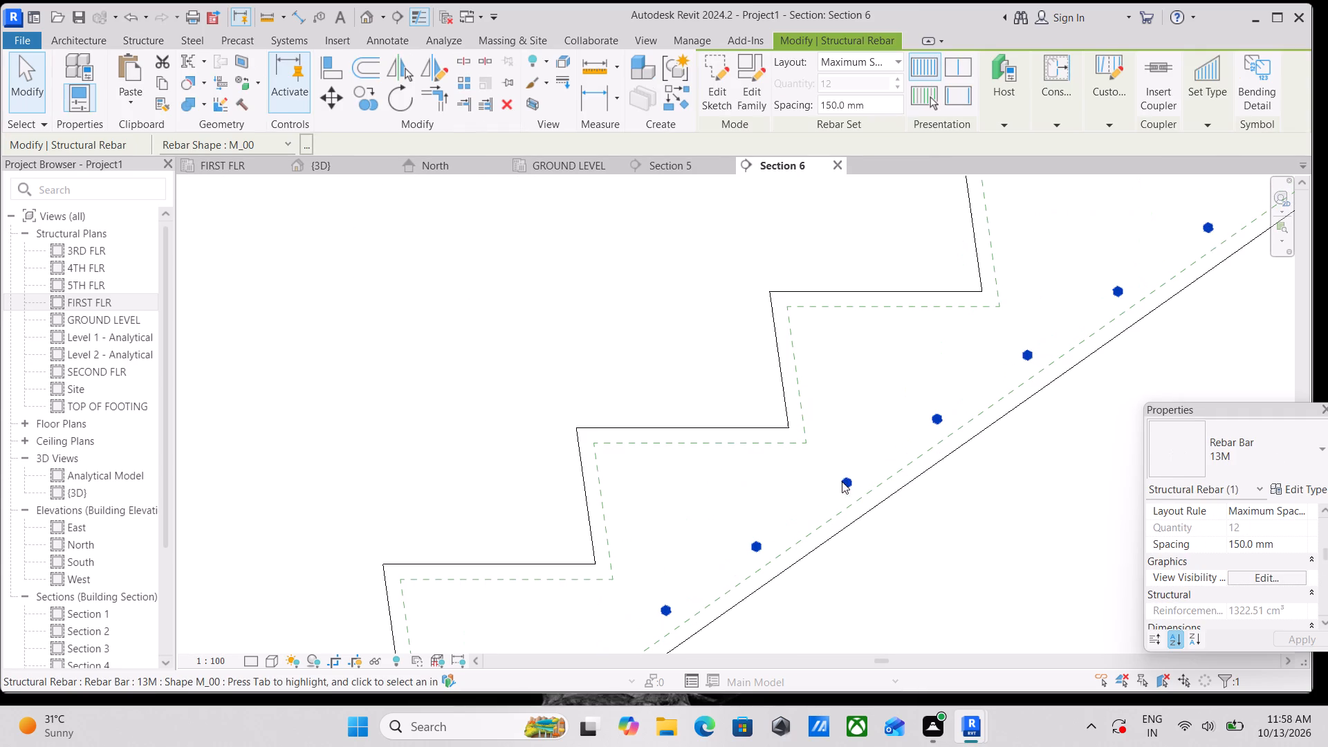
pyautogui.click(365, 98)
pyautogui.scroll(3, 845, 485)
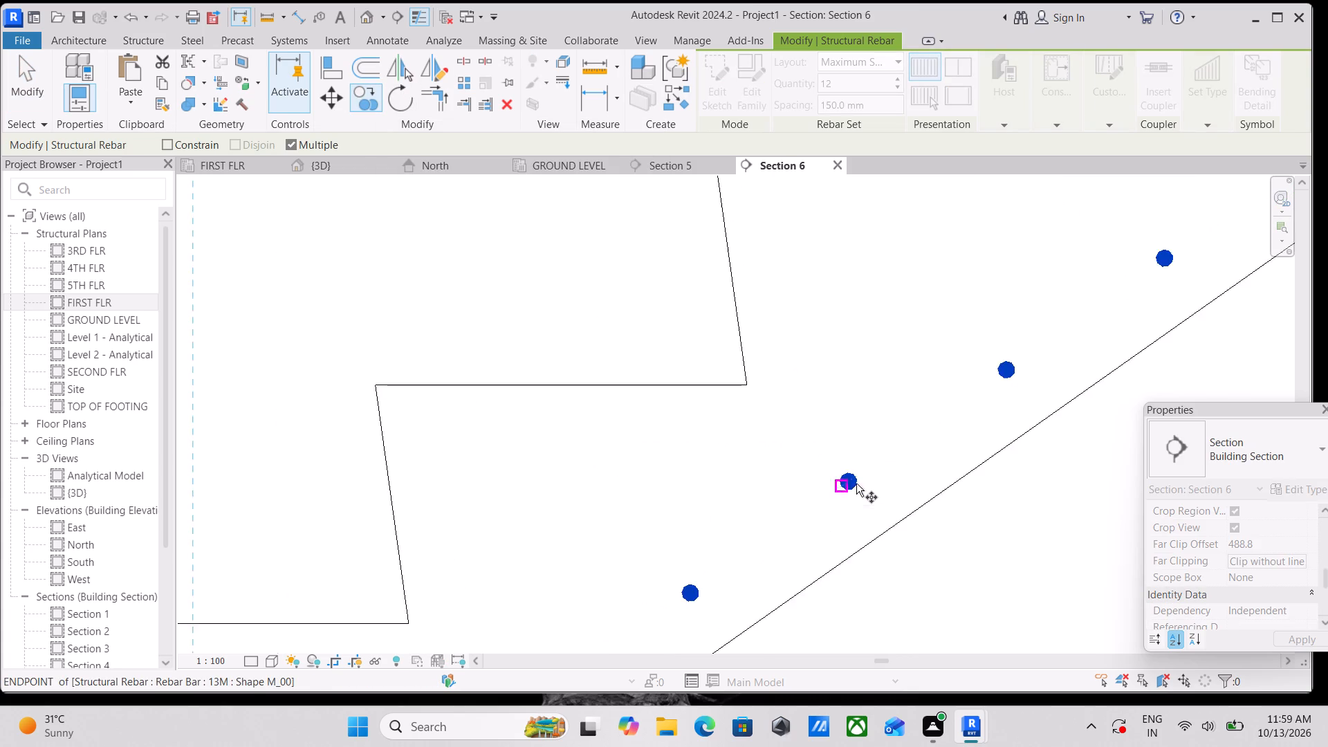
pyautogui.scroll(4, 856, 483)
pyautogui.click(842, 479)
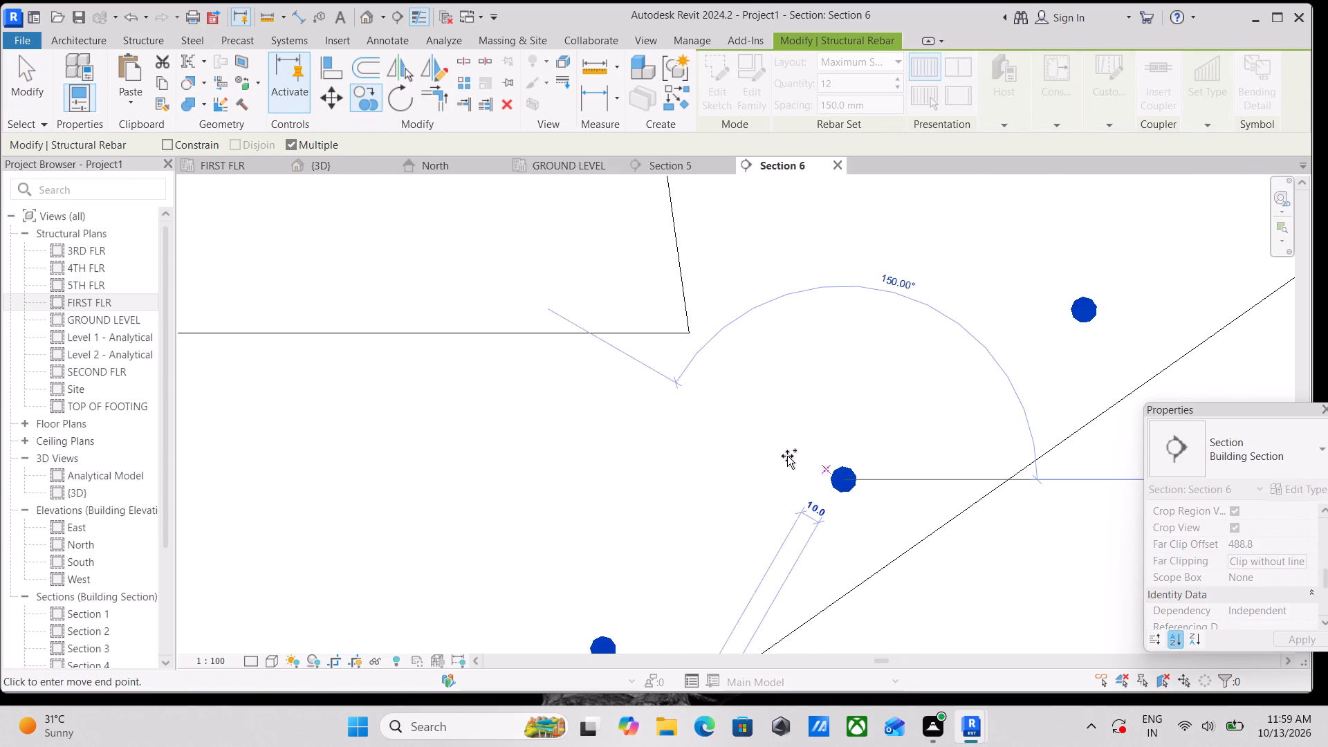
pyautogui.scroll(-5, 755, 391)
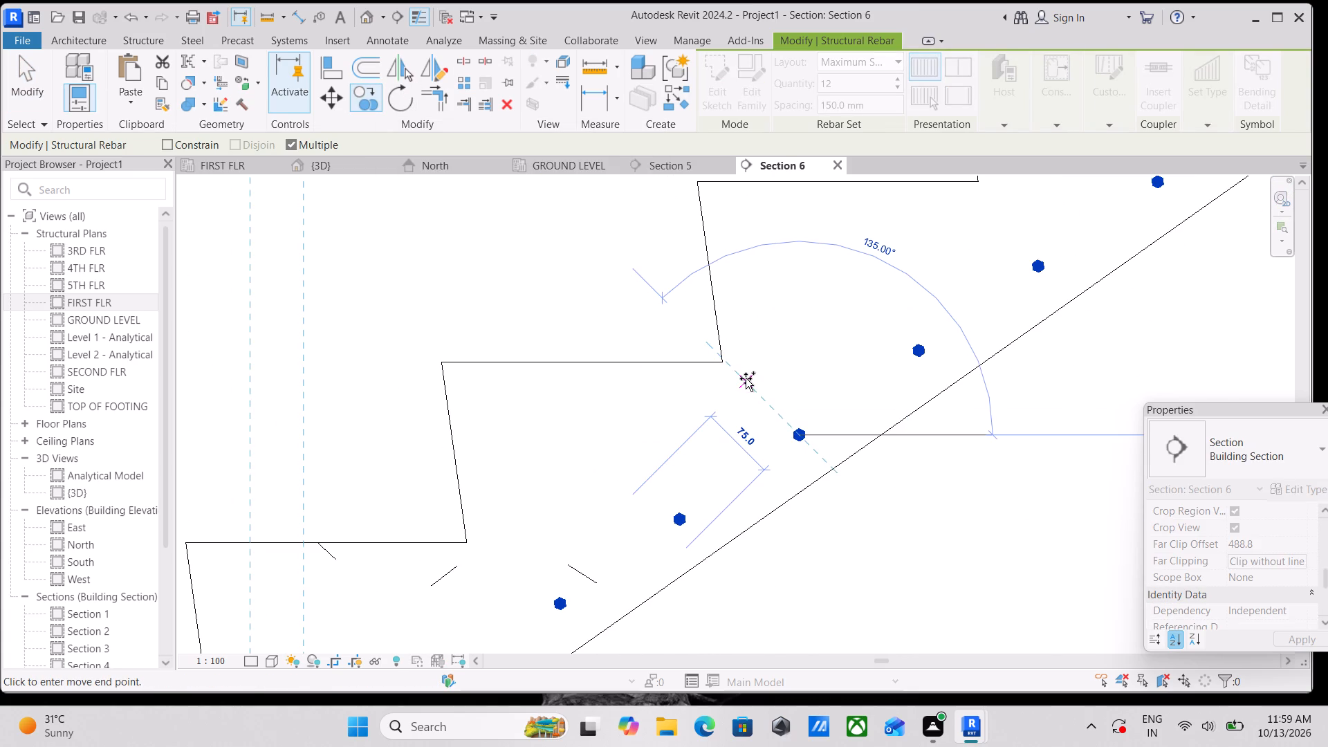
pyautogui.scroll(-2, 744, 374)
pyautogui.click(745, 375)
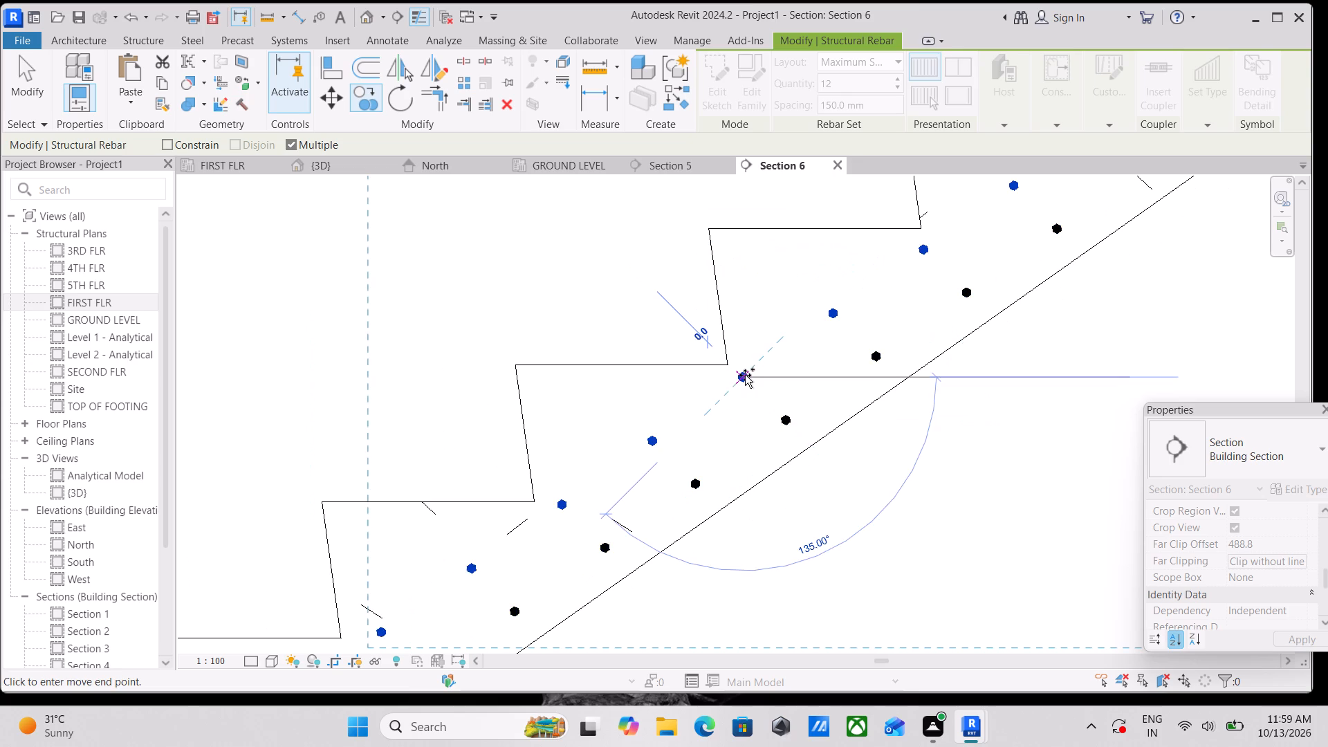
pyautogui.scroll(-3, 745, 375)
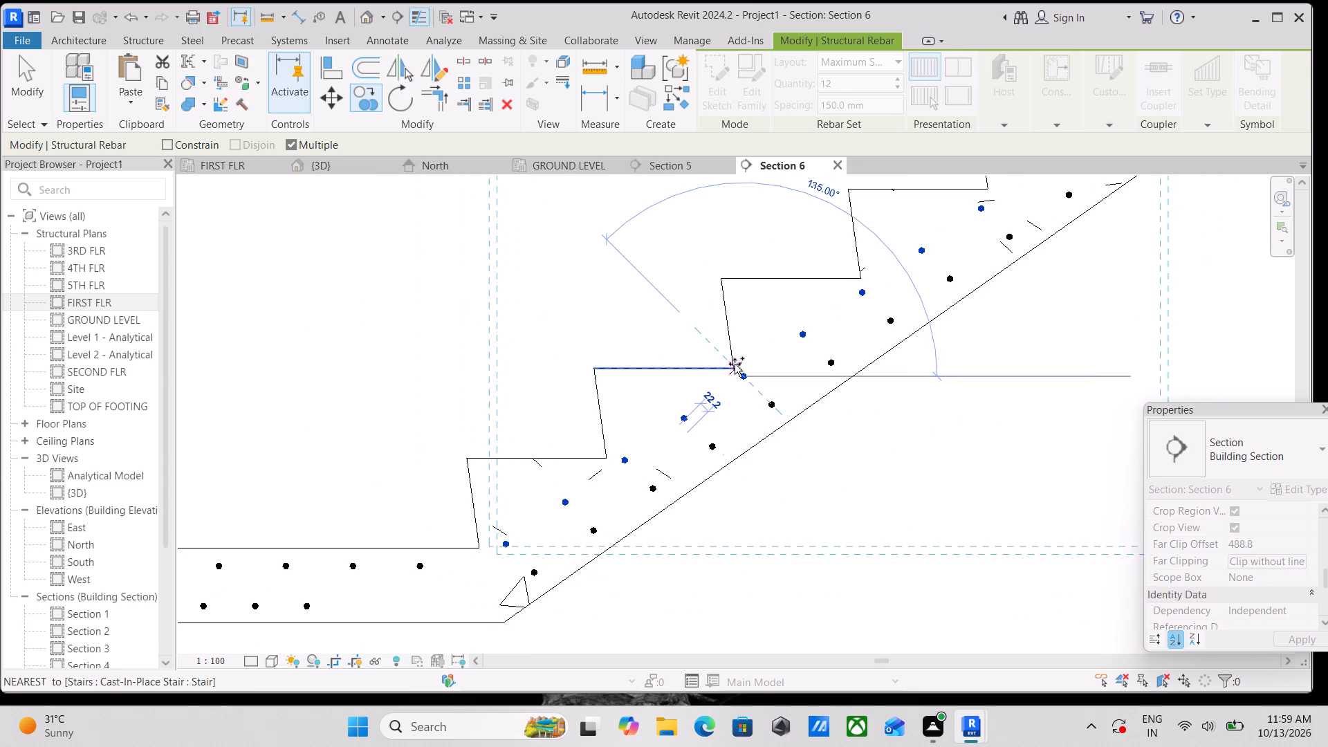
pyautogui.press('Escape')
pyautogui.scroll(3, 737, 362)
pyautogui.press('Escape')
# Nudge the copied upper bar set down and left, so its bars sit below the cover at the inner step corners.
pyautogui.click(748, 387)
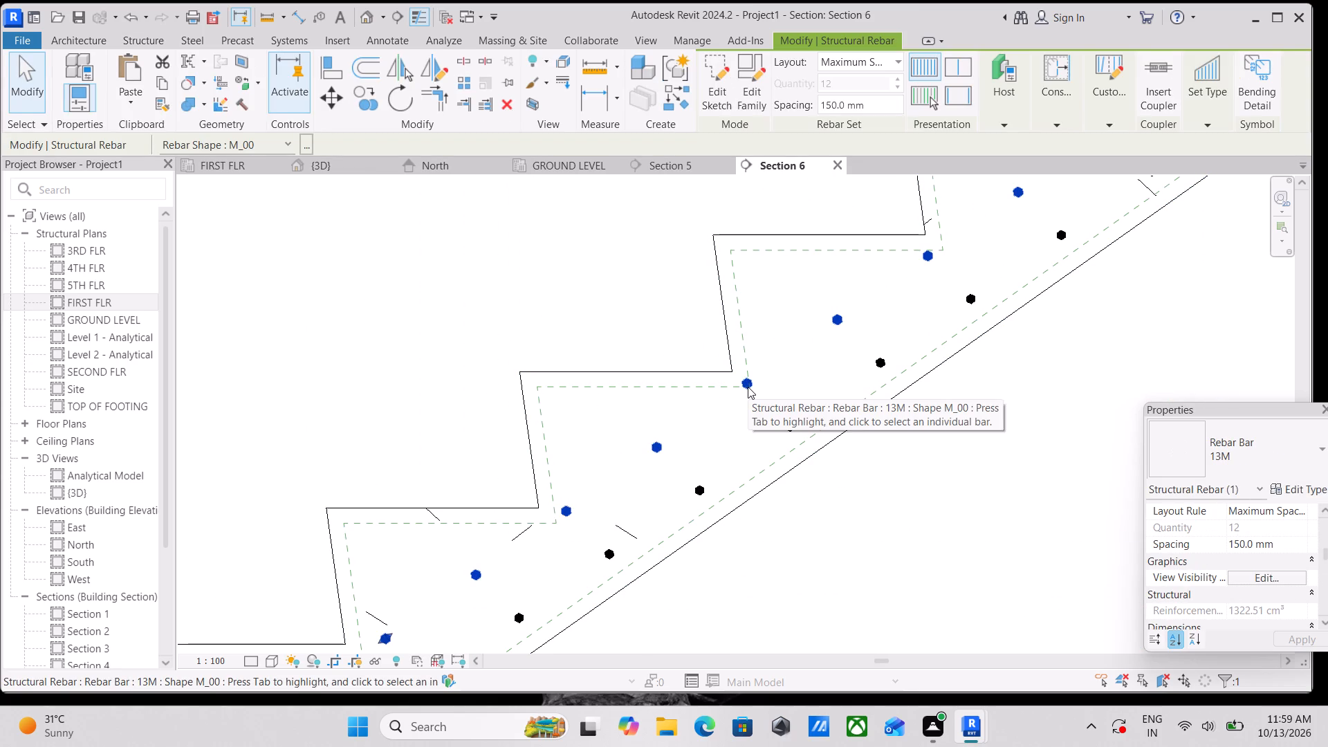
pyautogui.press('Down')
pyautogui.press('Left')
pyautogui.press('Left')
pyautogui.press('Left')
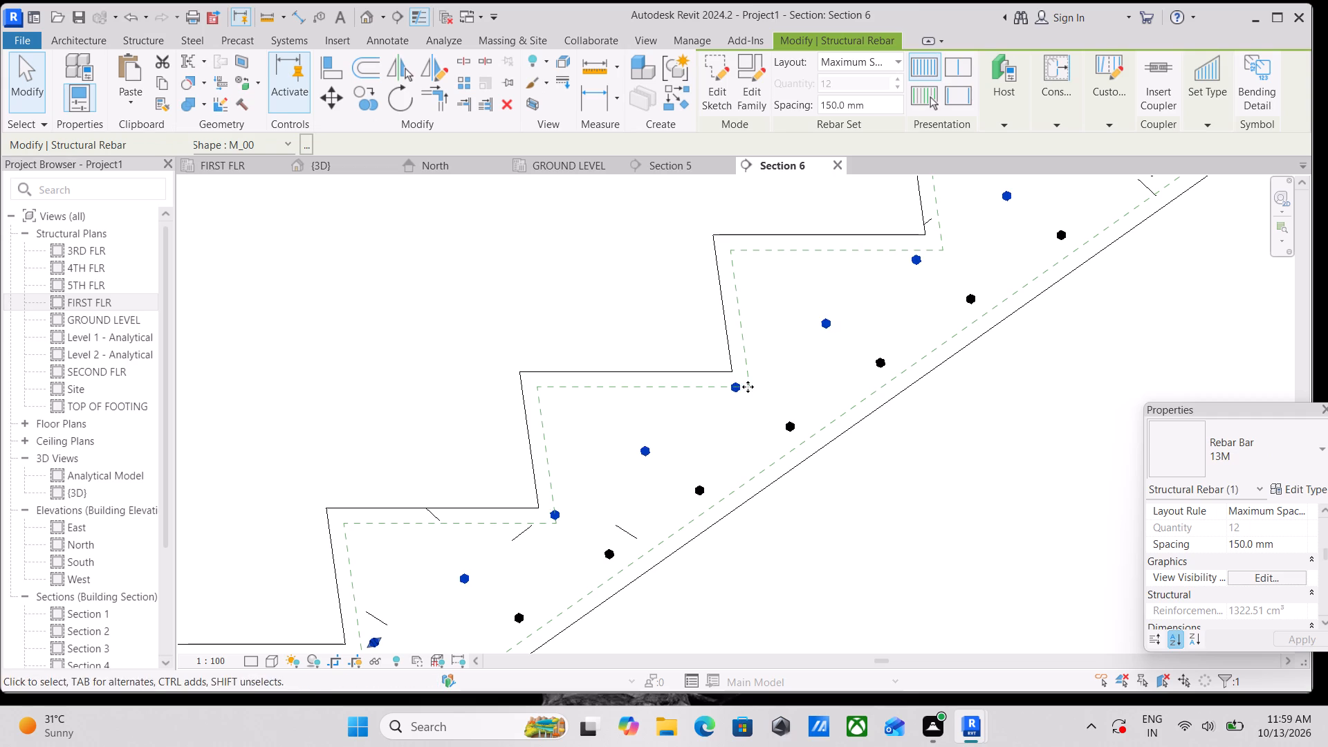
pyautogui.press('Left')
pyautogui.press('Left')
pyautogui.press('Down')
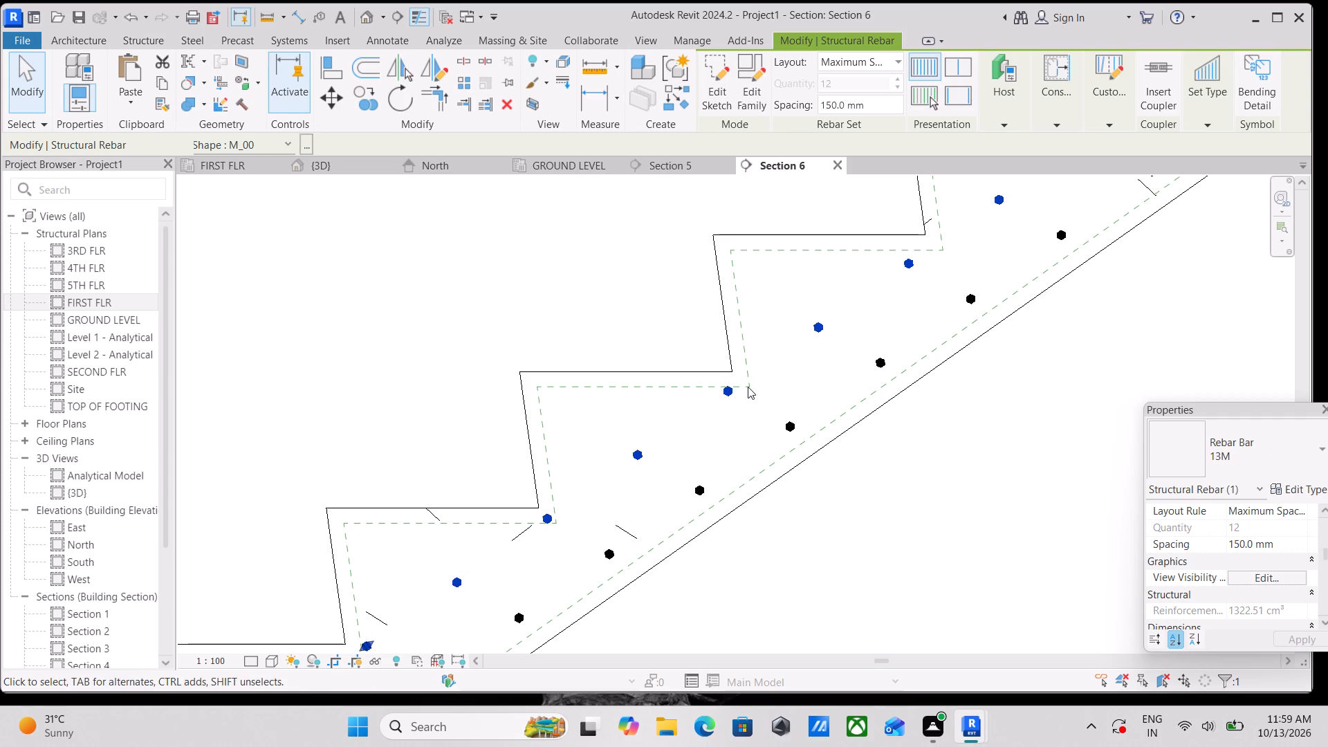
pyautogui.press('Down')
pyautogui.press('Left')
pyautogui.press('Left')
pyautogui.press('Down')
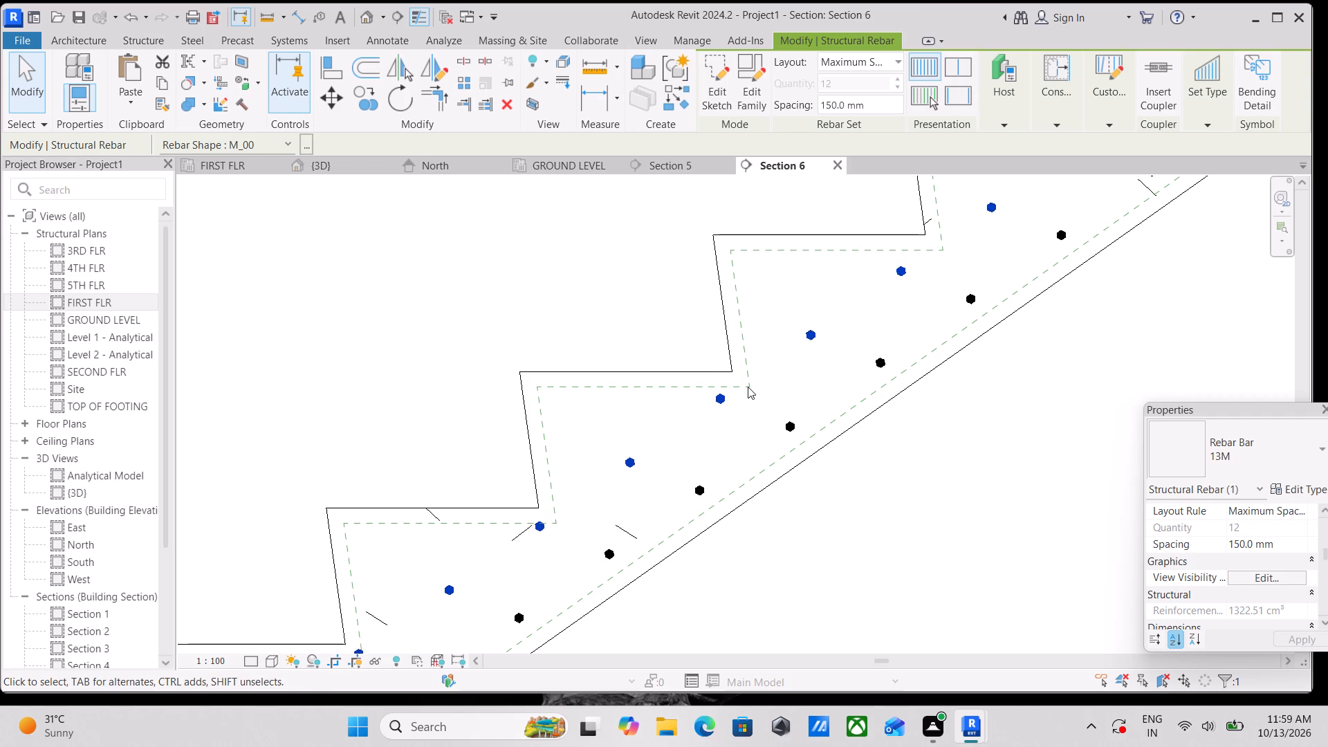
# Nudge the flight's upper bar set down and stretch its lower end into the landing, beside the landing's top bars.
pyautogui.press('Down')
pyautogui.scroll(-6, 748, 387)
pyautogui.middleClick(748, 387)
pyautogui.scroll(1, 560, 508)
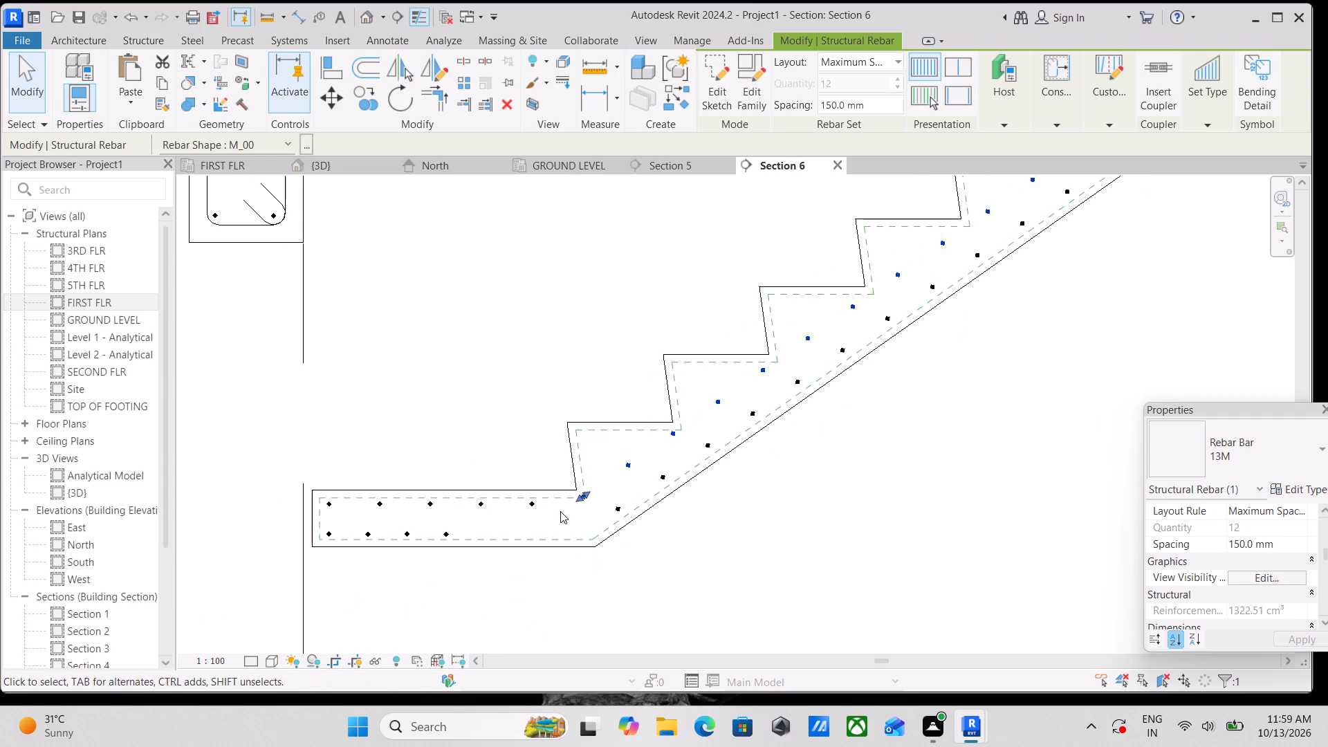
pyautogui.moveTo(578, 501); pyautogui.dragTo(561, 506)
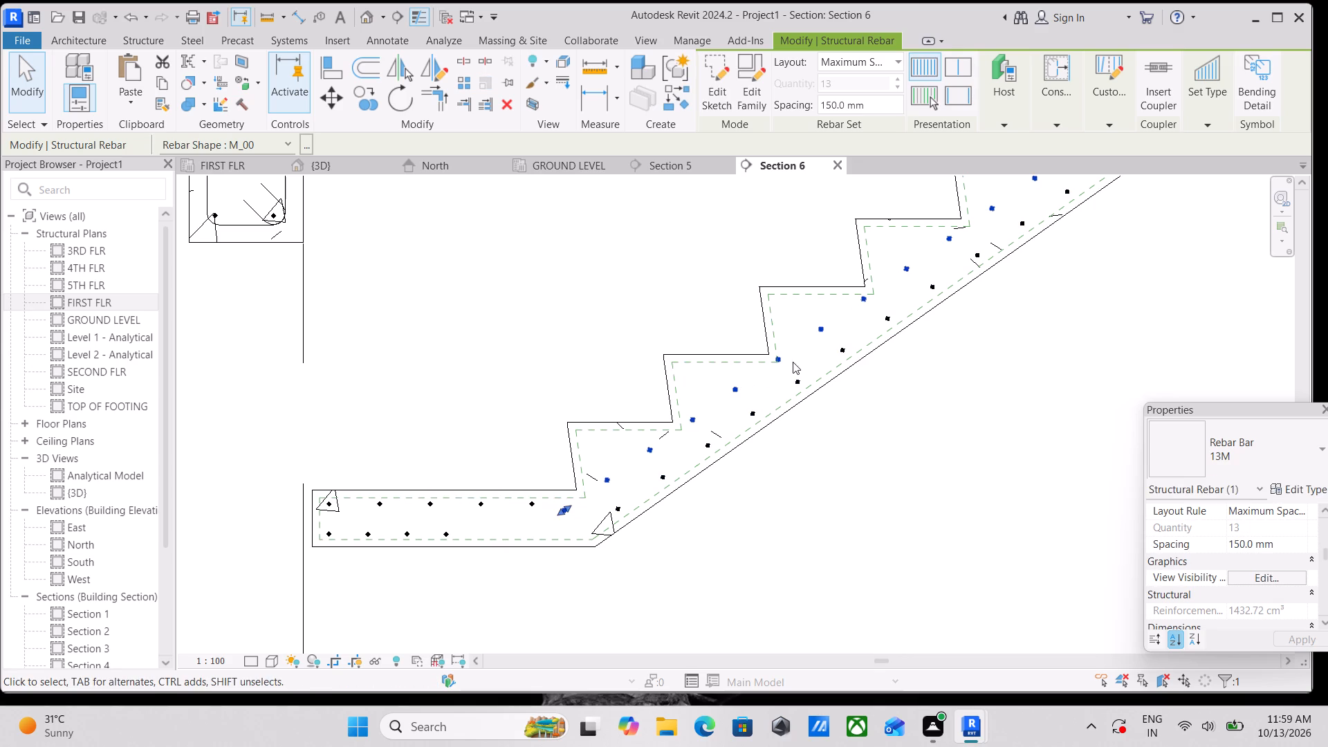
# Adjust the upper bar set's top end inside the top step, keeping it above the lower layer.
pyautogui.scroll(-2, 761, 397)
pyautogui.moveTo(755, 403); pyautogui.dragTo(611, 535, button='middle')
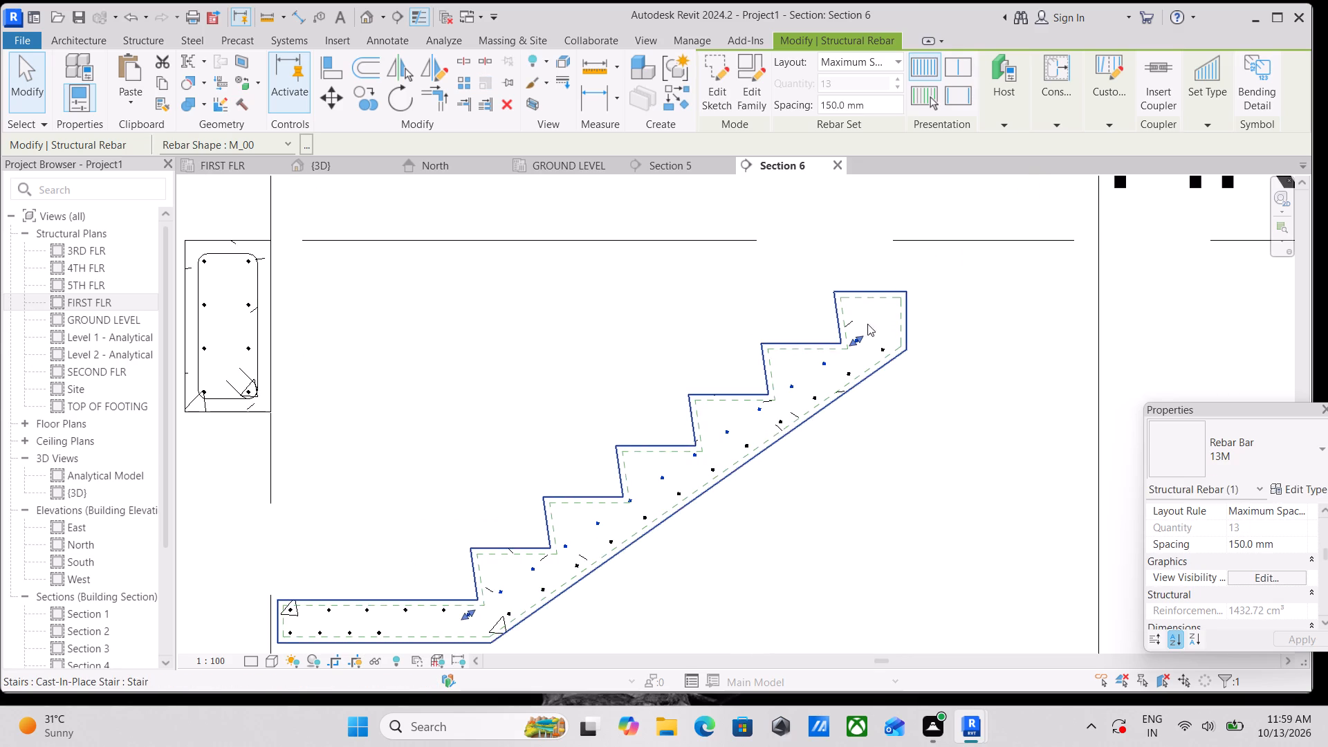
pyautogui.click(865, 332)
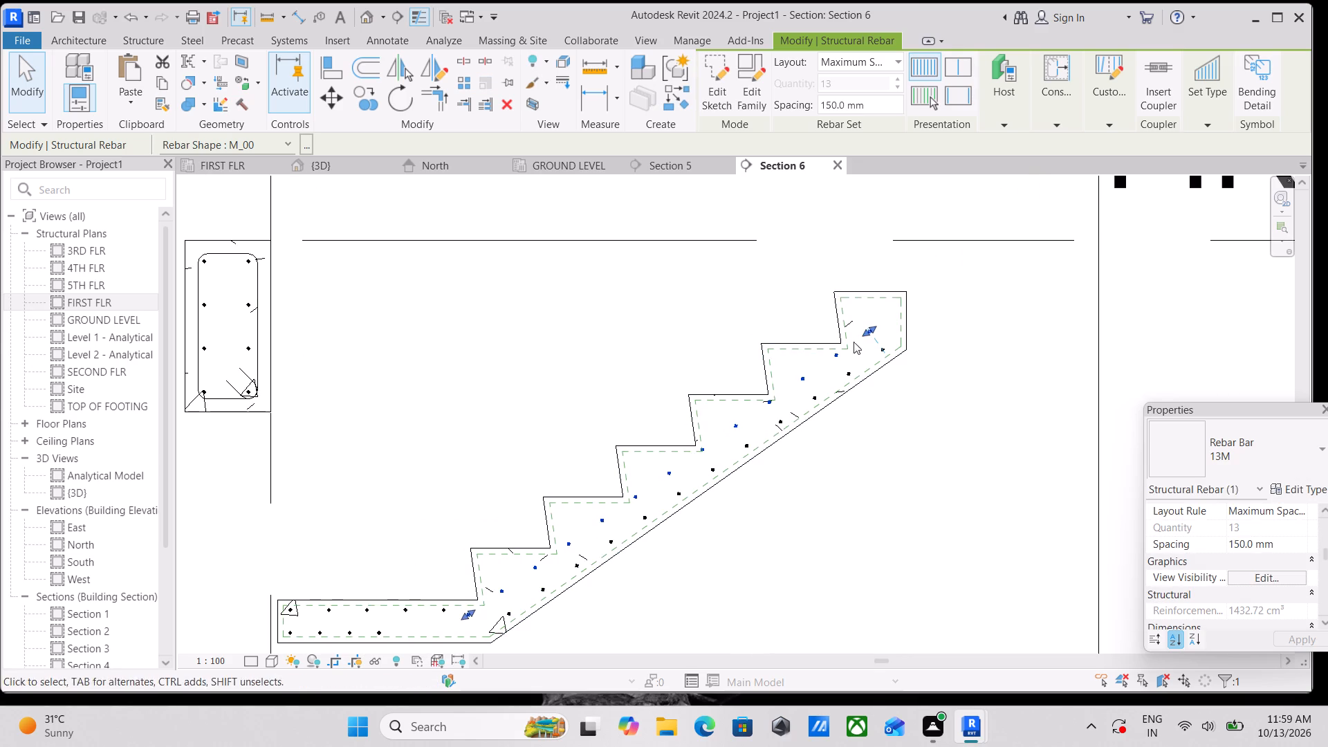
pyautogui.moveTo(867, 329); pyautogui.dragTo(853, 333)
pyautogui.scroll(-1, 803, 365)
pyautogui.moveTo(803, 365); pyautogui.dragTo(876, 317, button='middle')
pyautogui.click(811, 377)
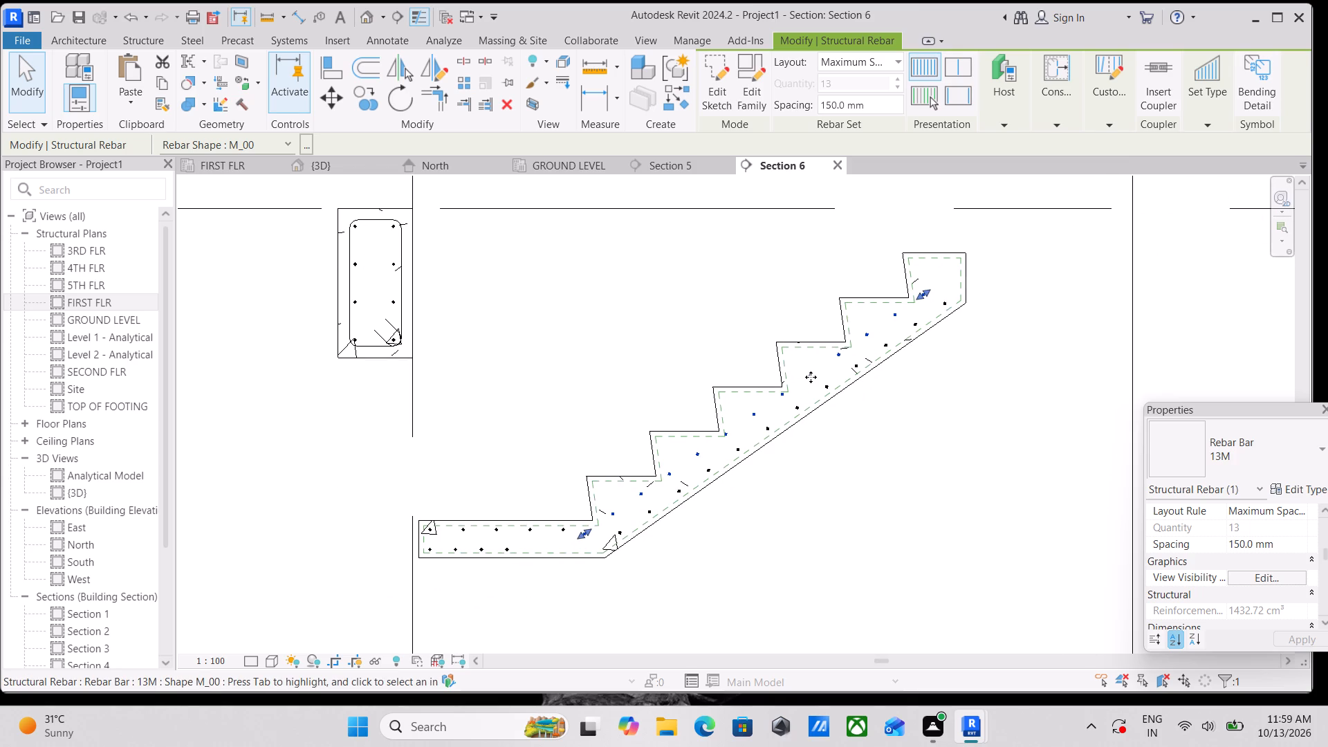
# Examine the positions of the upper and lower bar layers along the flight against the stair's cover lines.
pyautogui.scroll(4, 807, 381)
pyautogui.scroll(2, 730, 442)
pyautogui.moveTo(731, 436); pyautogui.dragTo(858, 379, button='middle')
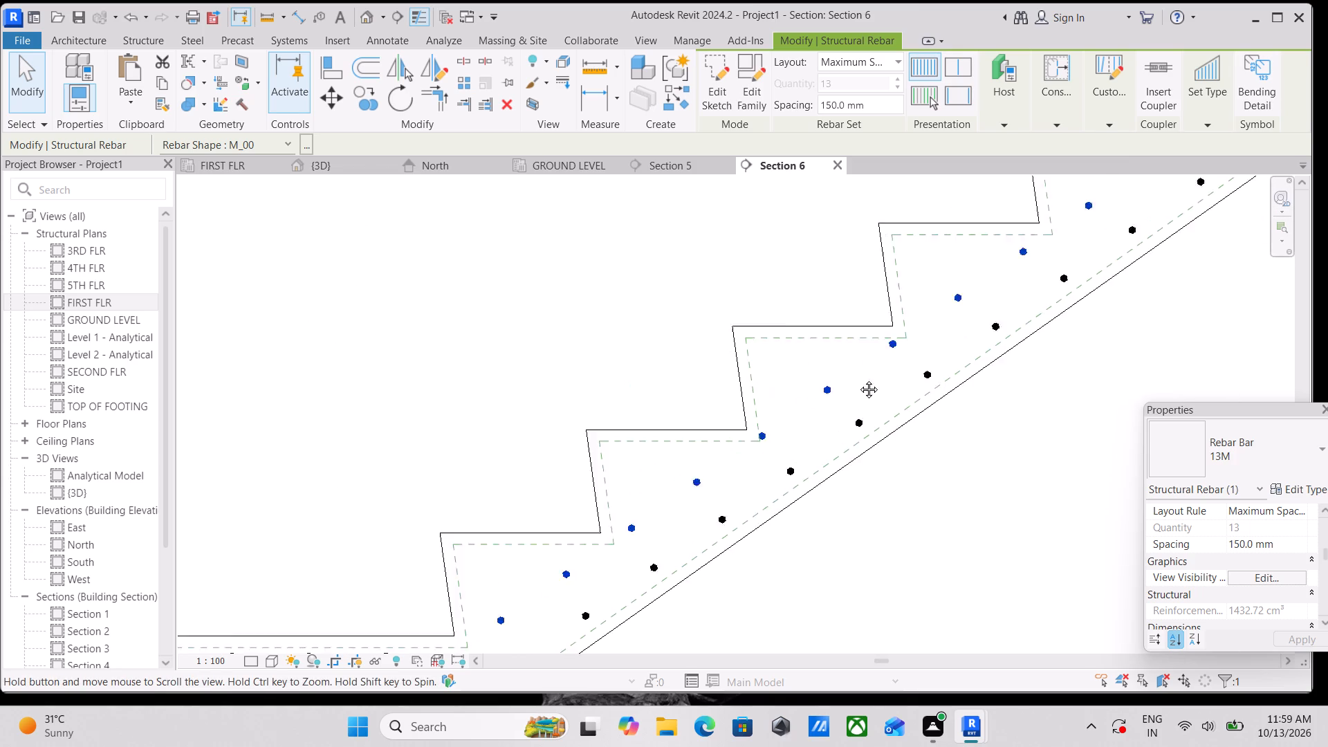
pyautogui.moveTo(858, 379); pyautogui.dragTo(858, 378, button='middle')
pyautogui.scroll(1, 864, 374)
pyautogui.scroll(-3, 844, 391)
pyautogui.scroll(3, 733, 475)
pyautogui.press('Escape')
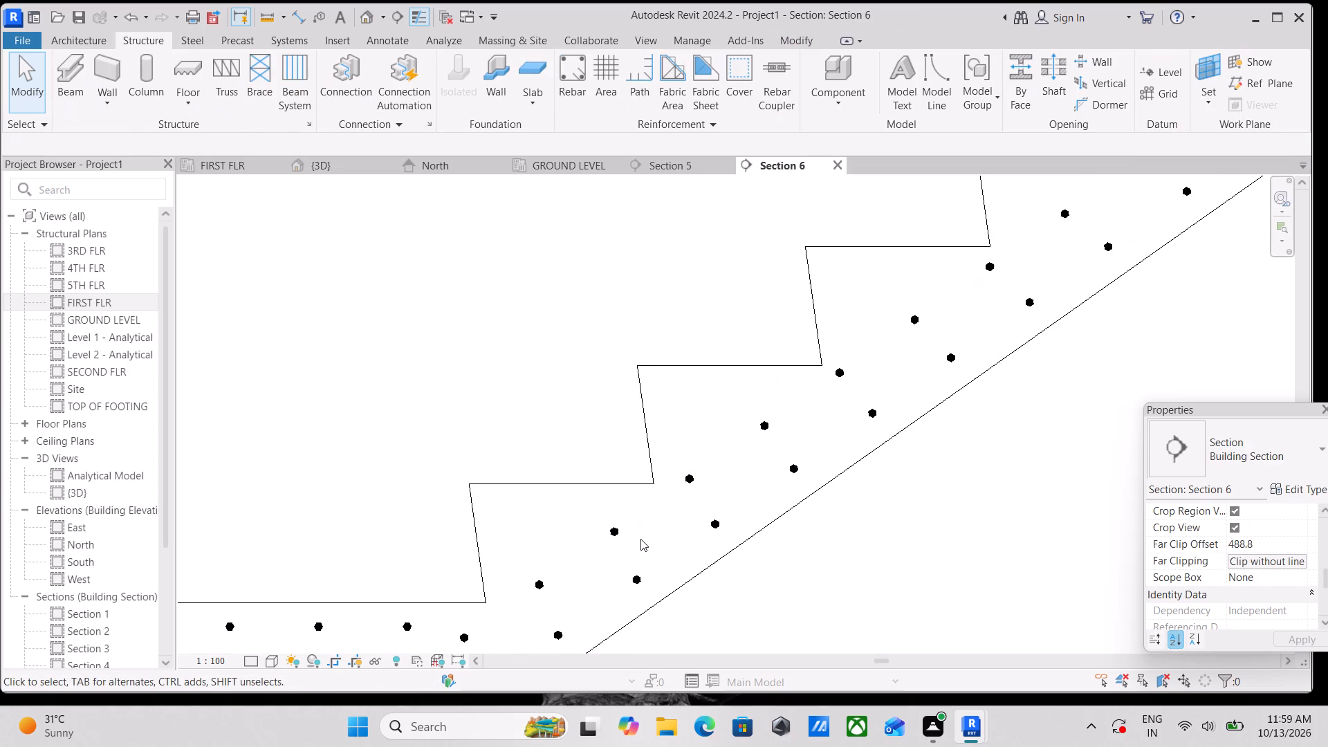
pyautogui.moveTo(640, 539); pyautogui.dragTo(696, 522, button='middle')
pyautogui.scroll(1, 705, 513)
pyautogui.scroll(-3, 713, 507)
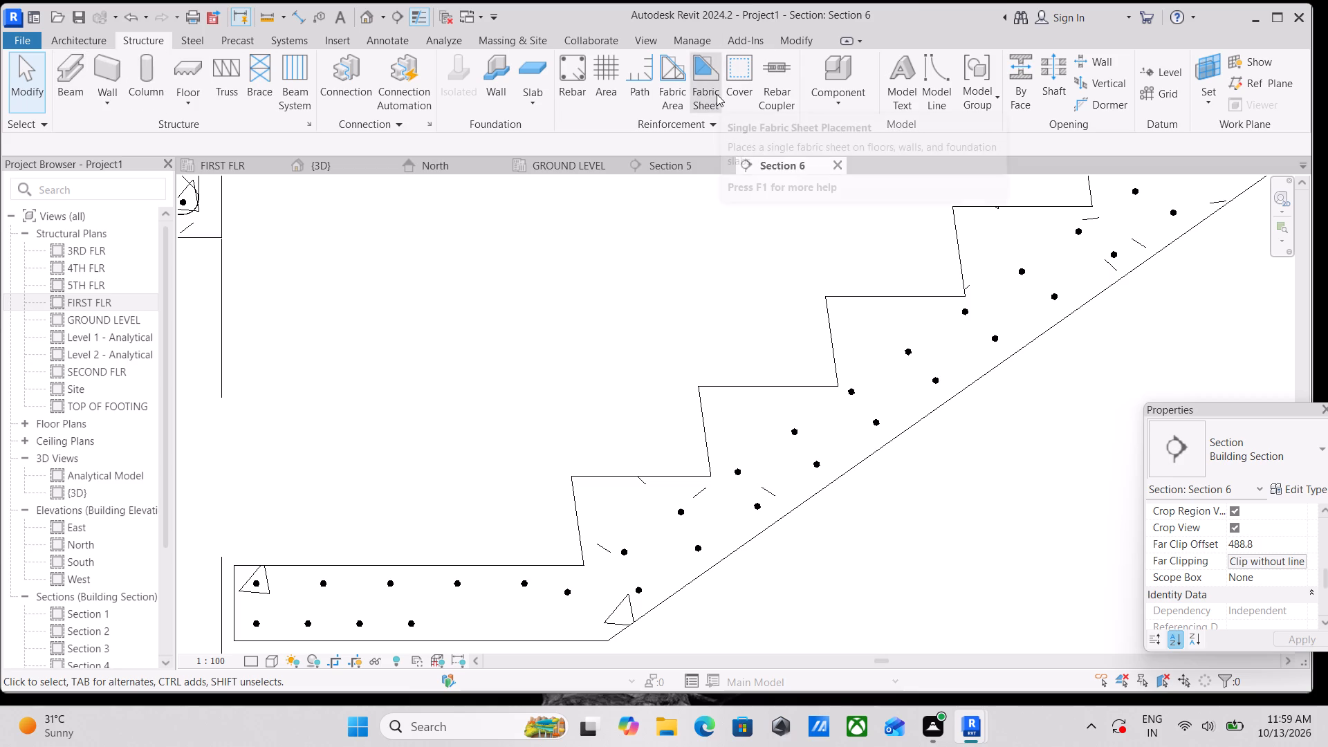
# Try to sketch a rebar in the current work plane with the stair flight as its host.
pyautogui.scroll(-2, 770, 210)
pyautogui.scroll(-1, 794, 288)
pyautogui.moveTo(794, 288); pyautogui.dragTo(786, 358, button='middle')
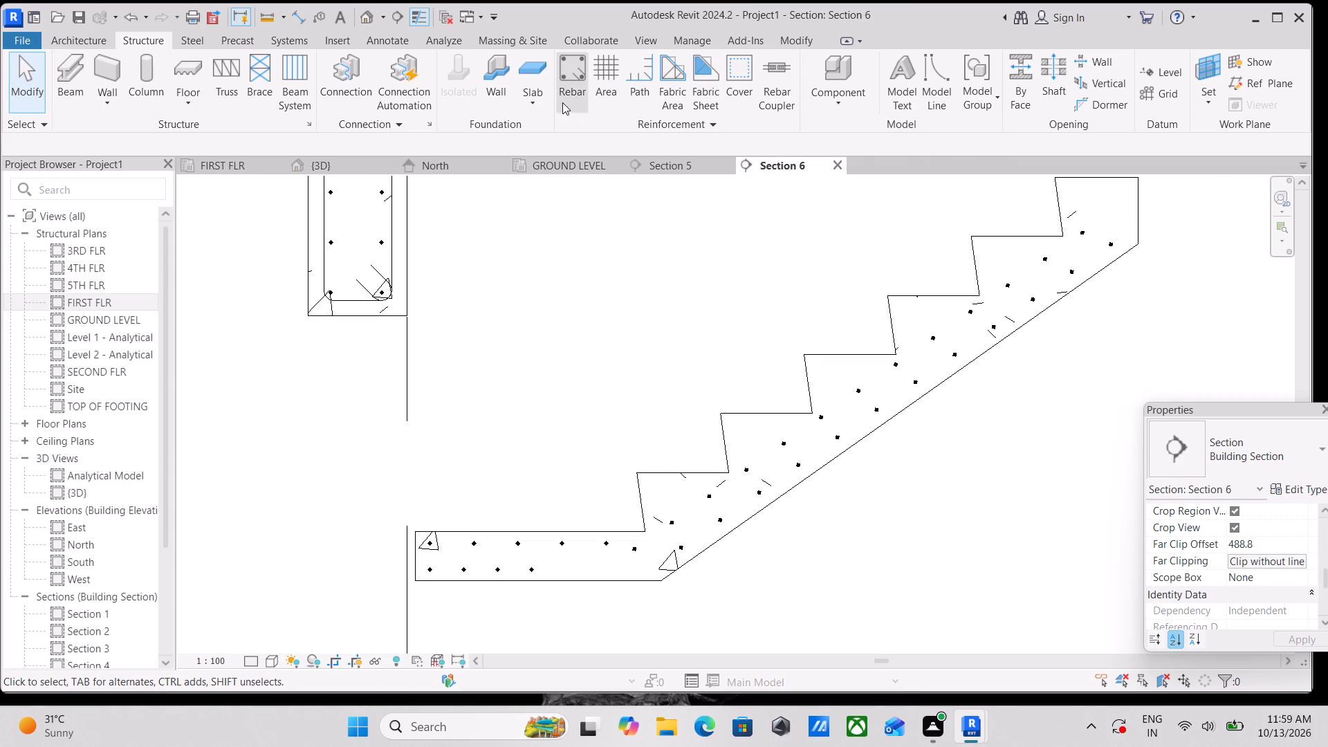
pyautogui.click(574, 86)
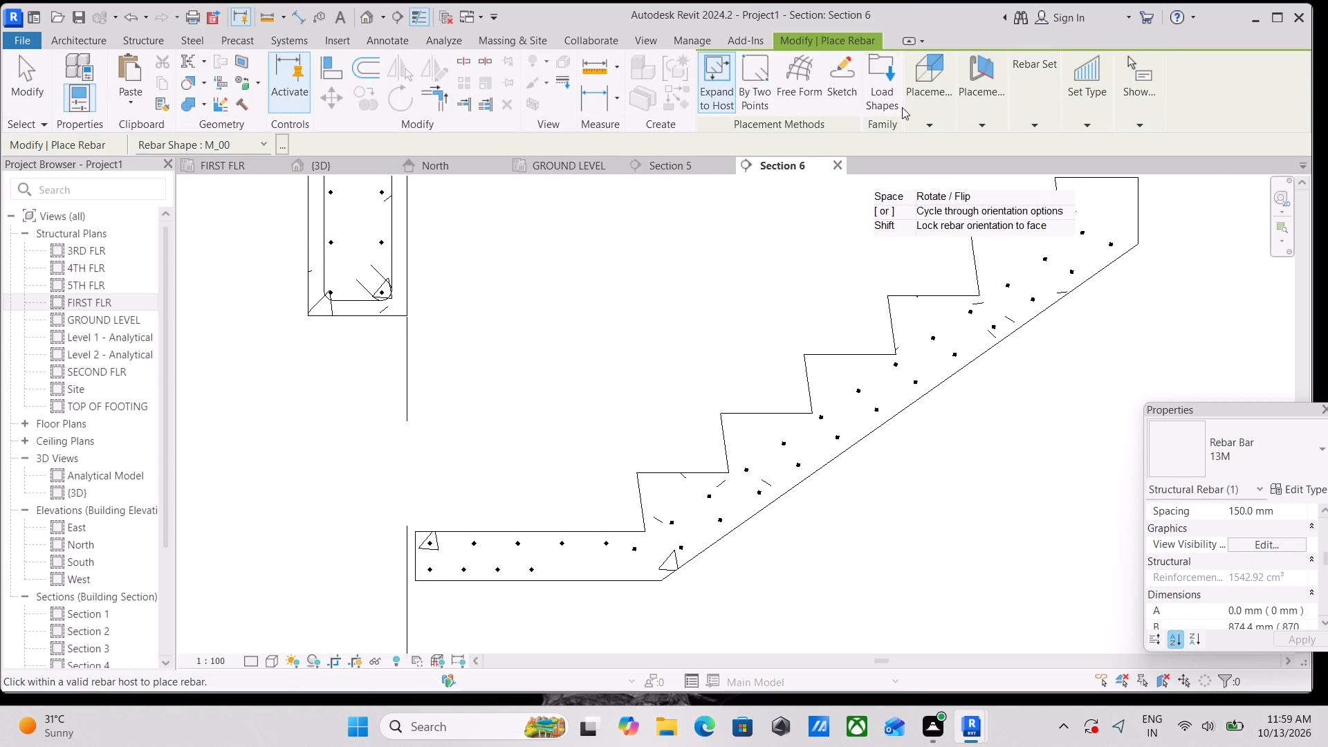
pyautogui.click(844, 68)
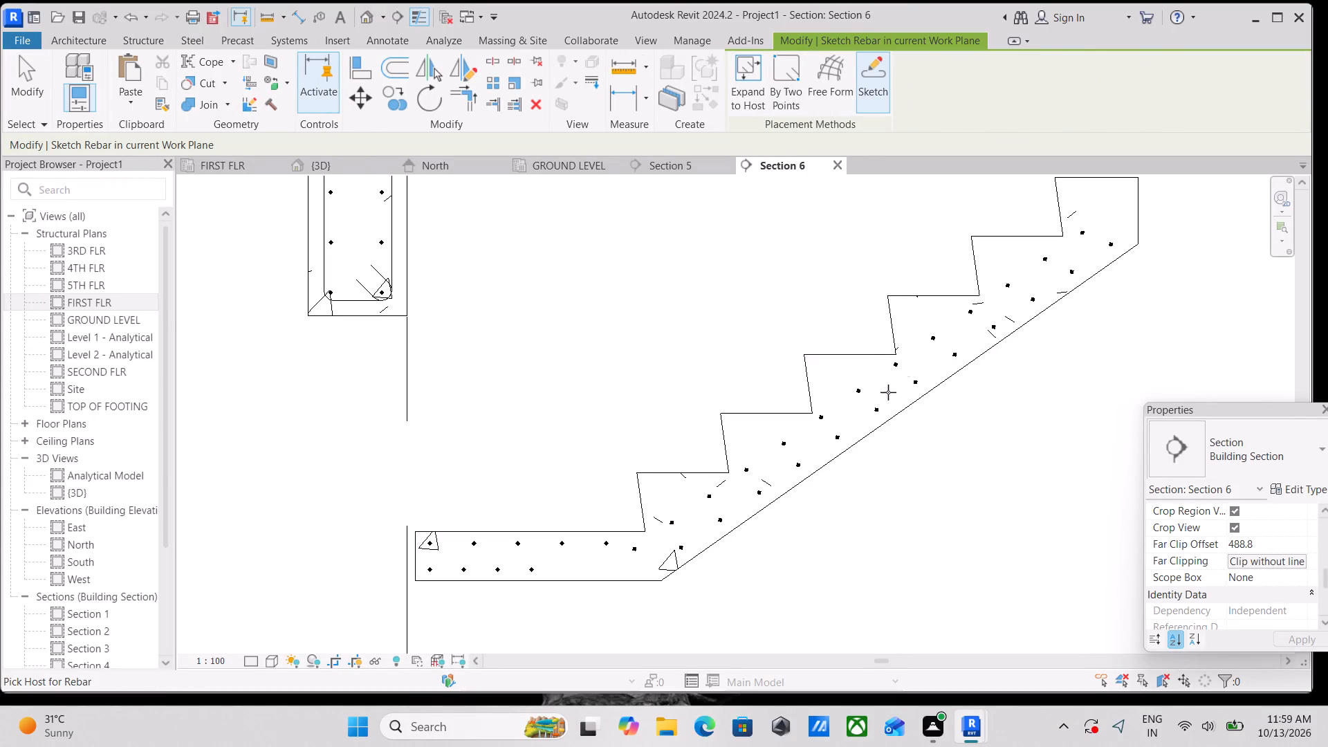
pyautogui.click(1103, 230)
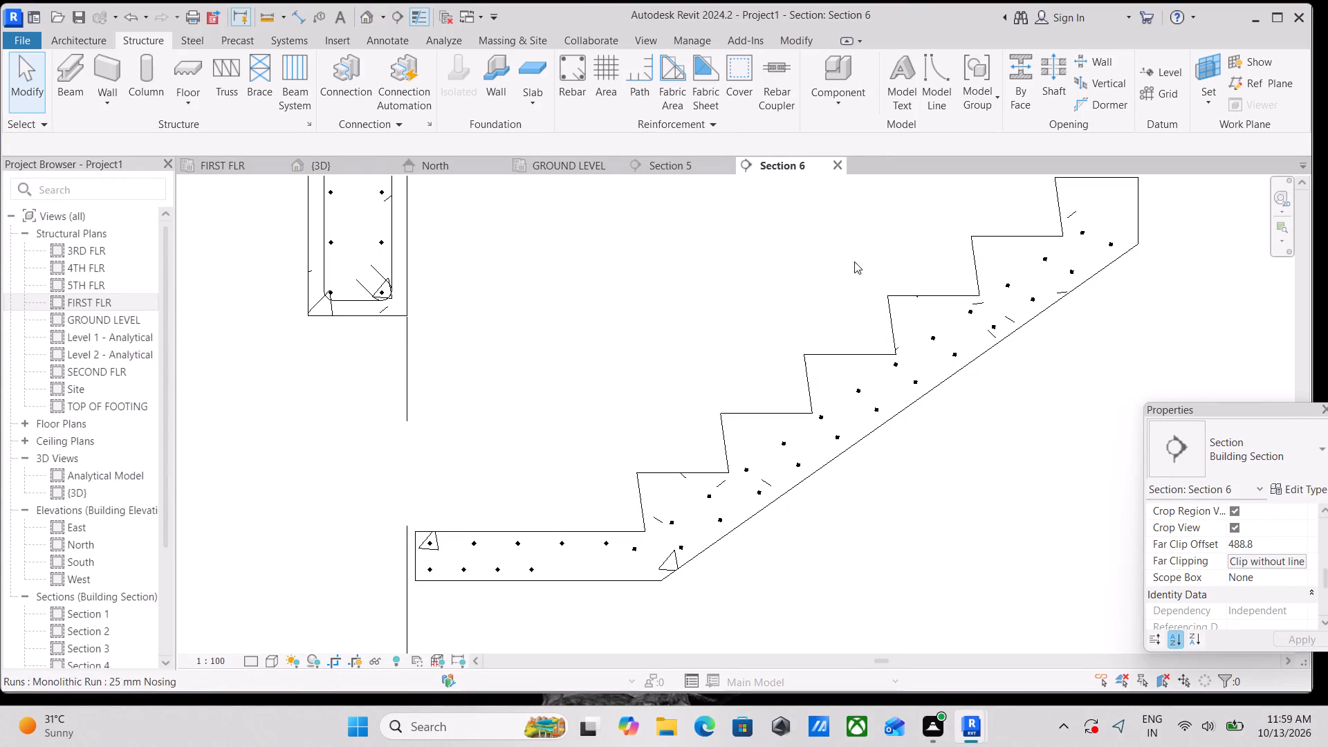
# Place a straight M_00 13M bar set parallel to the work plane along the flight, between the lower and upper layers.
pyautogui.click(573, 75)
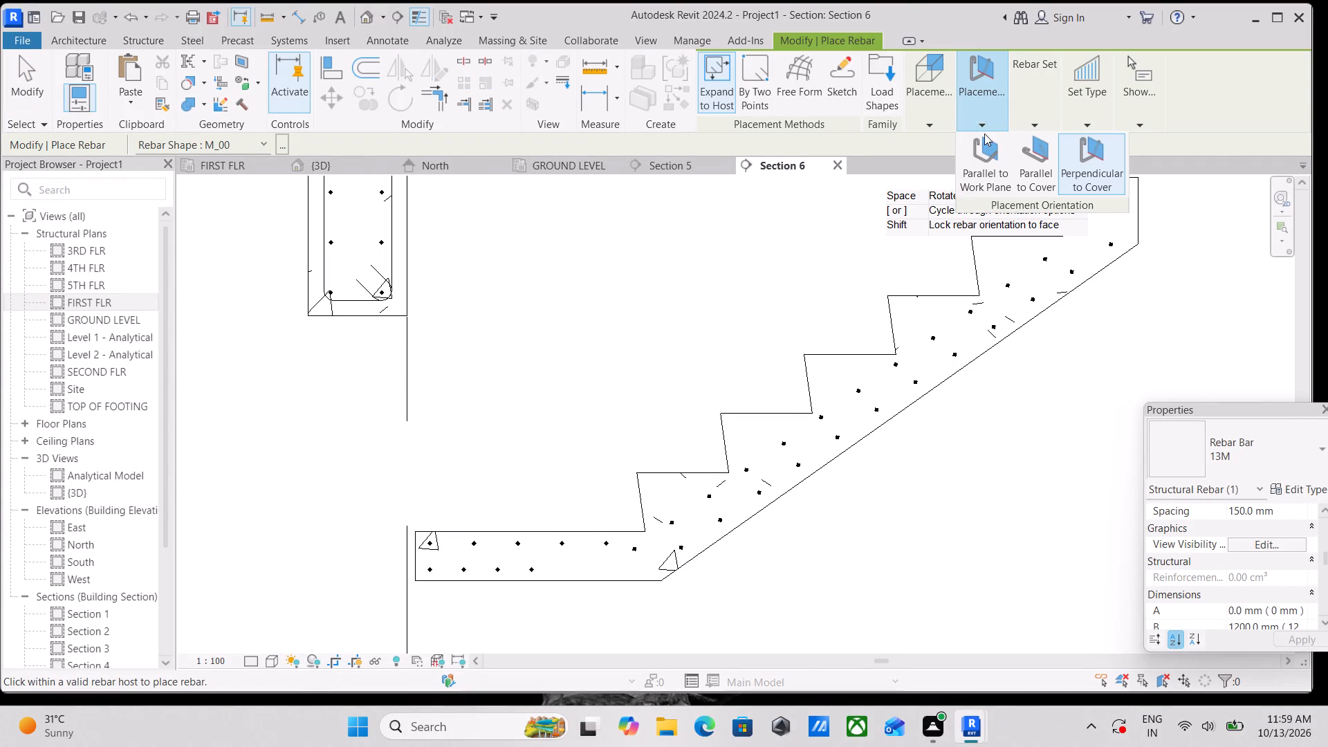
pyautogui.click(972, 151)
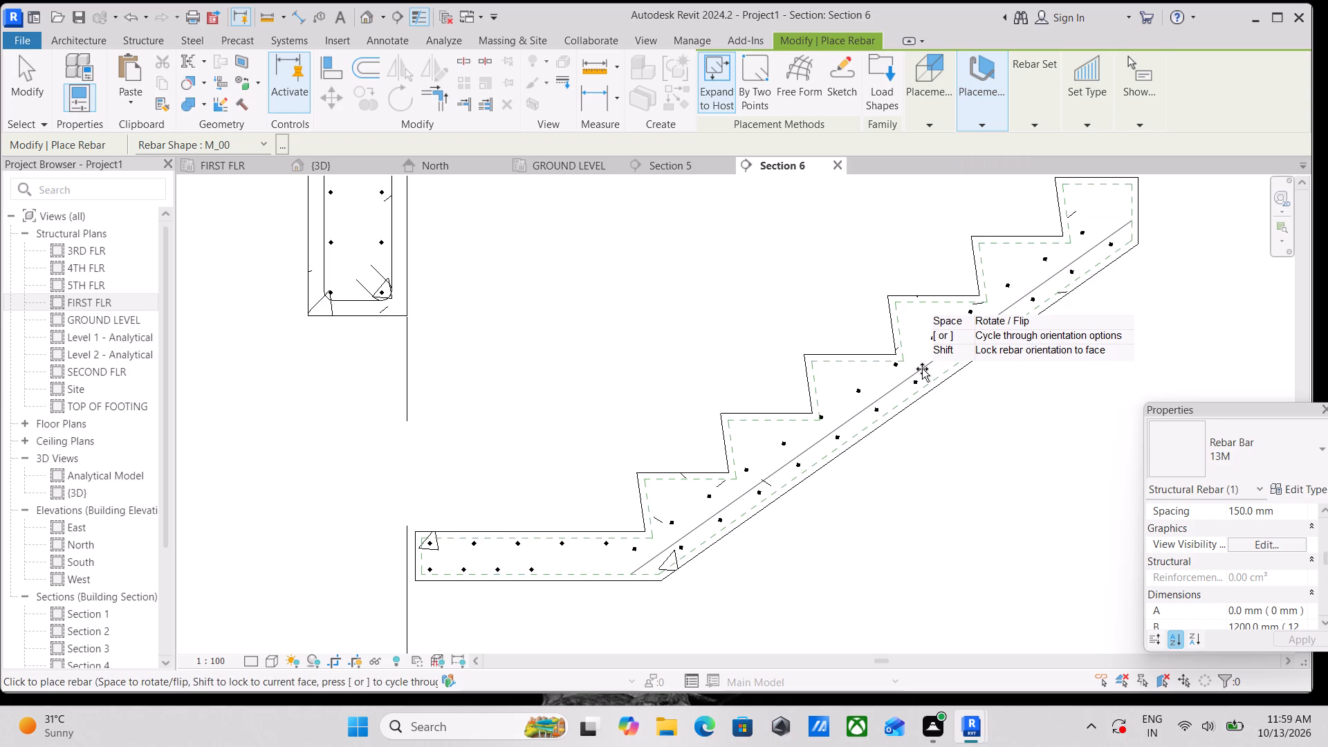
pyautogui.scroll(3, 922, 363)
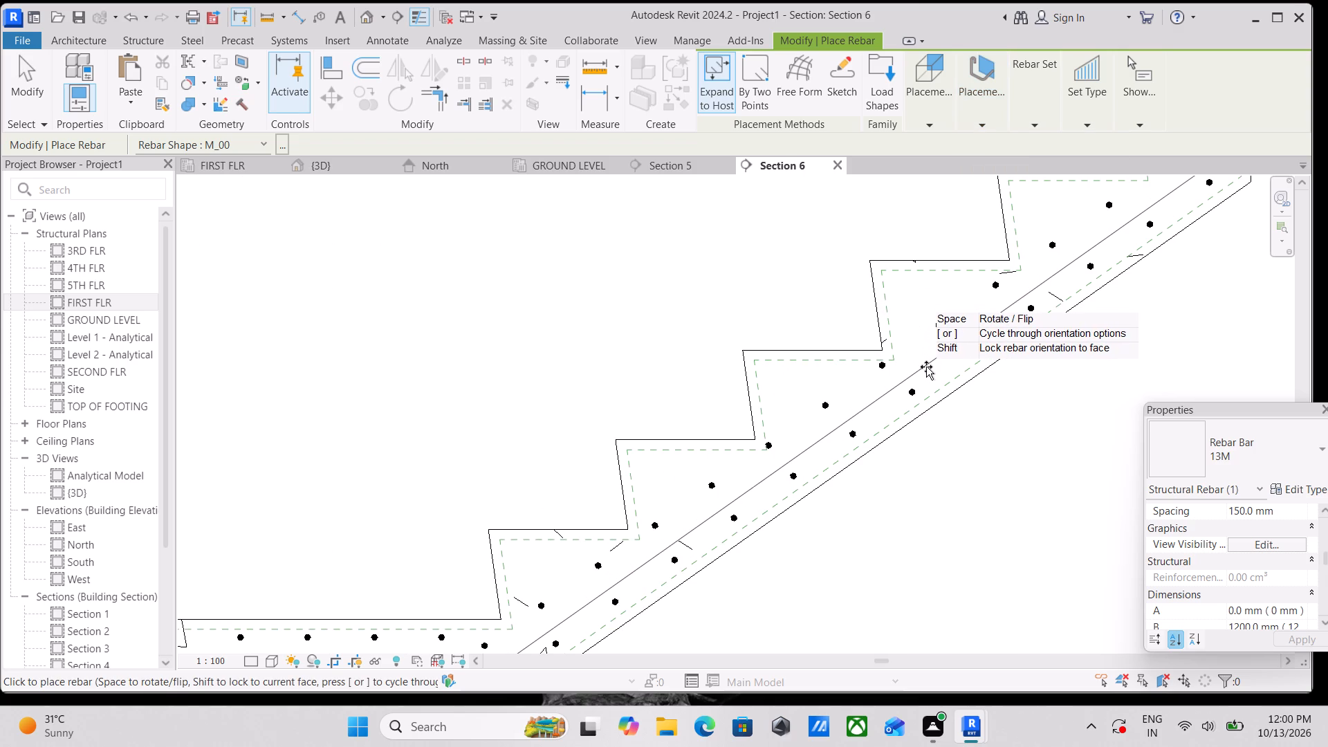
pyautogui.click(926, 367)
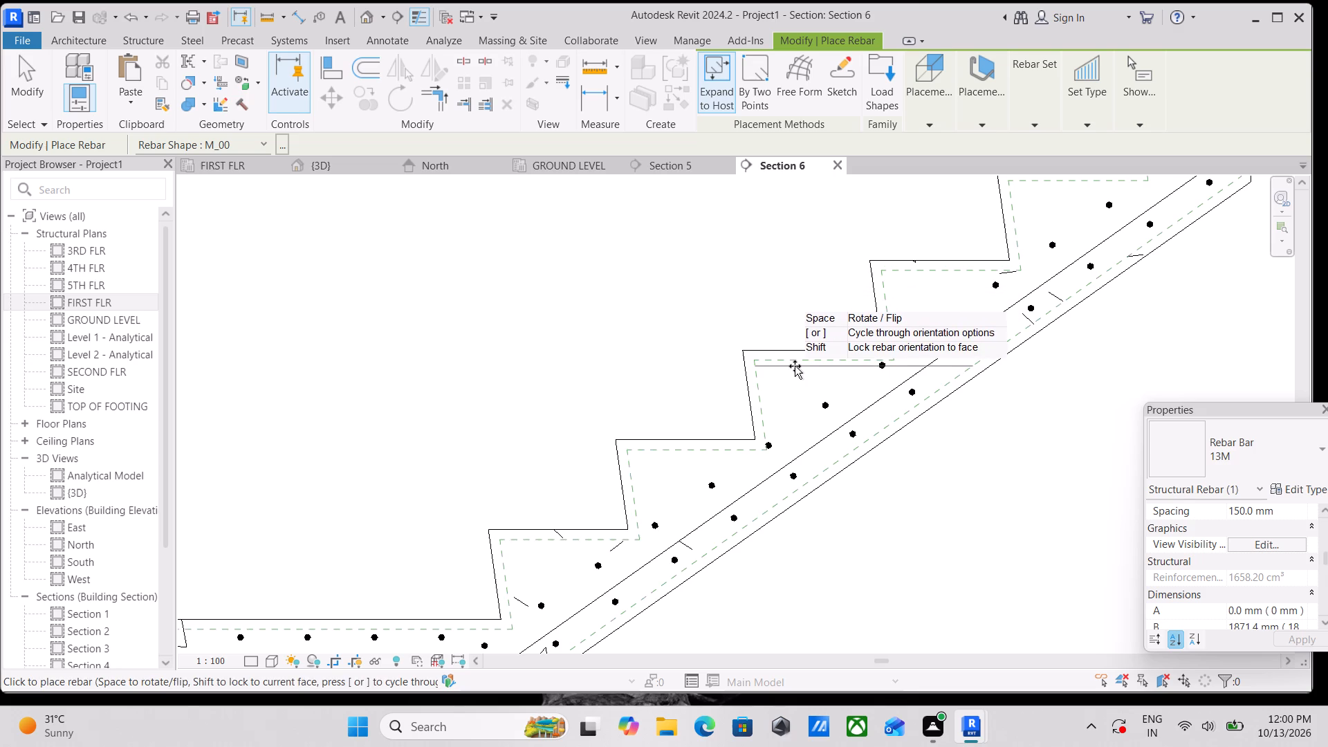
pyautogui.press('Escape')
pyautogui.scroll(3, 808, 446)
pyautogui.press('Escape')
# Make the sloping longitudinal bar set show unobscured in the {3D} view through its view visibility states.
pyautogui.click(811, 443)
pyautogui.scroll(-4, 811, 443)
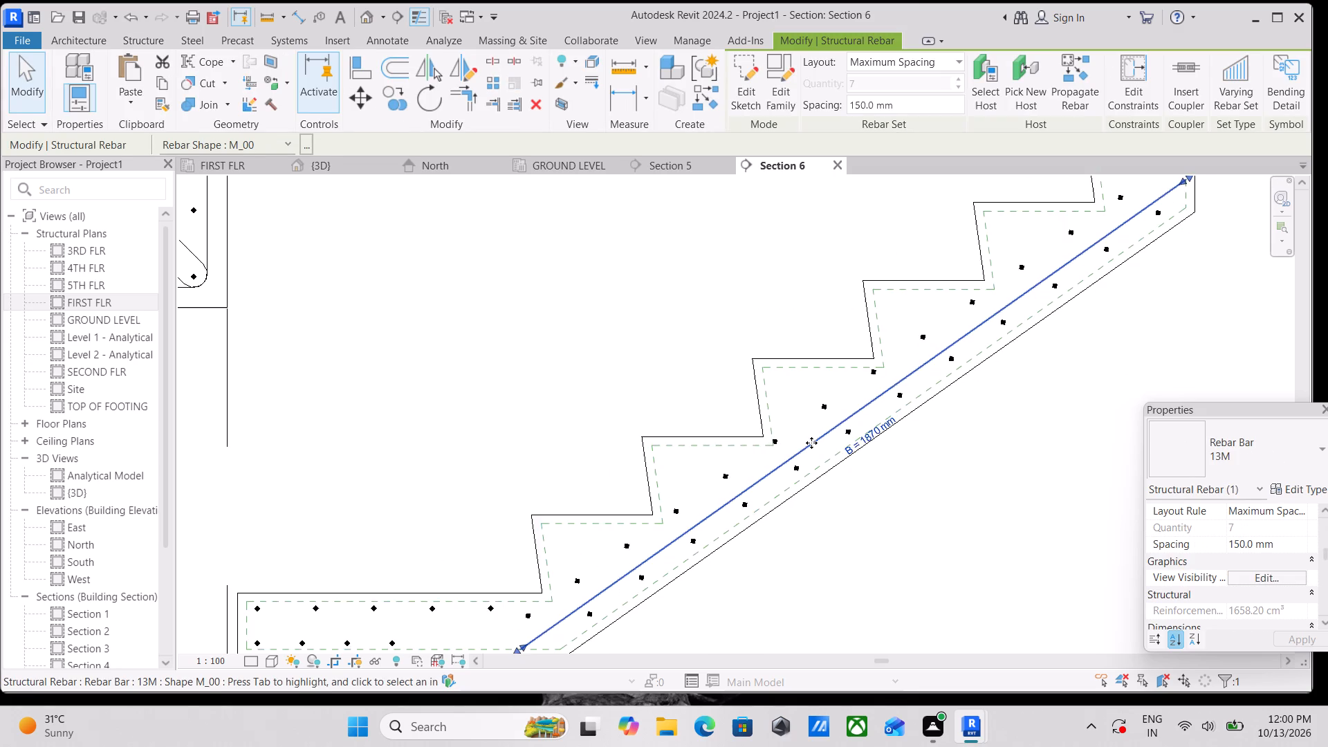
pyautogui.moveTo(811, 443); pyautogui.dragTo(837, 373, button='middle')
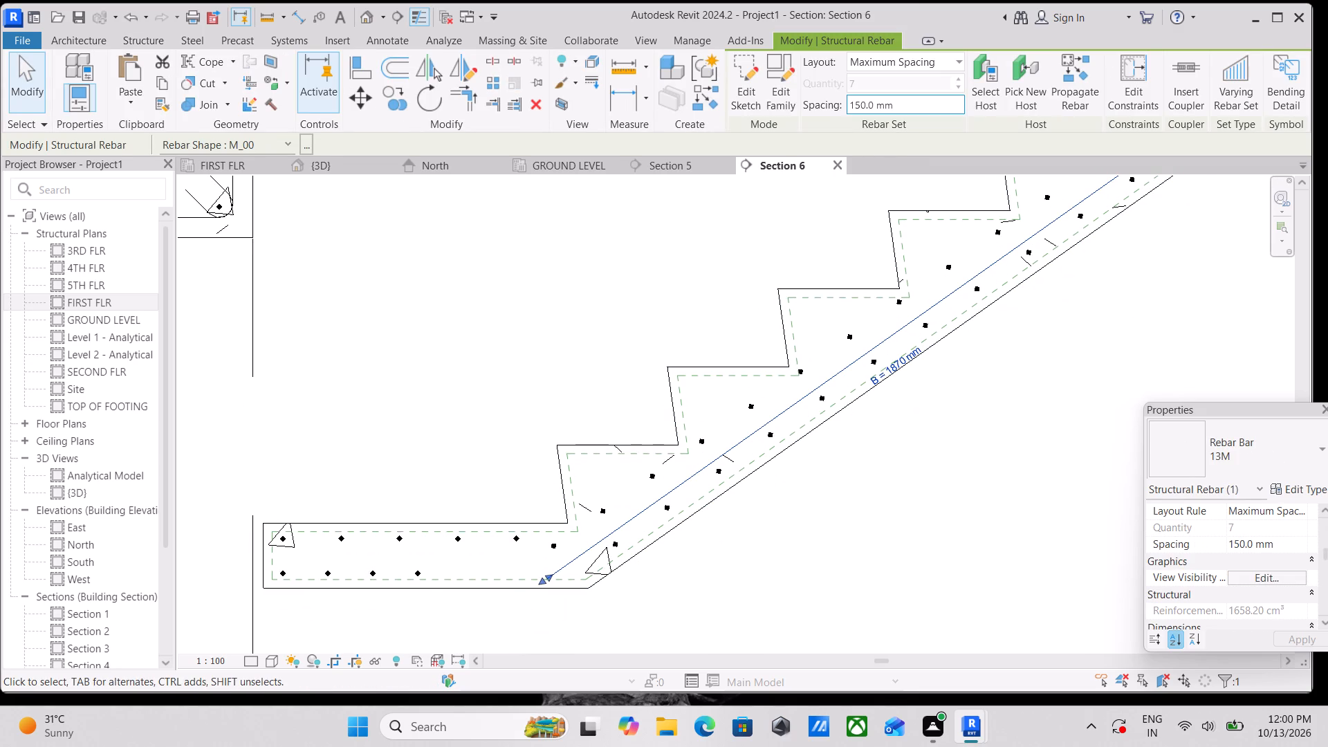
pyautogui.scroll(3, 878, 359)
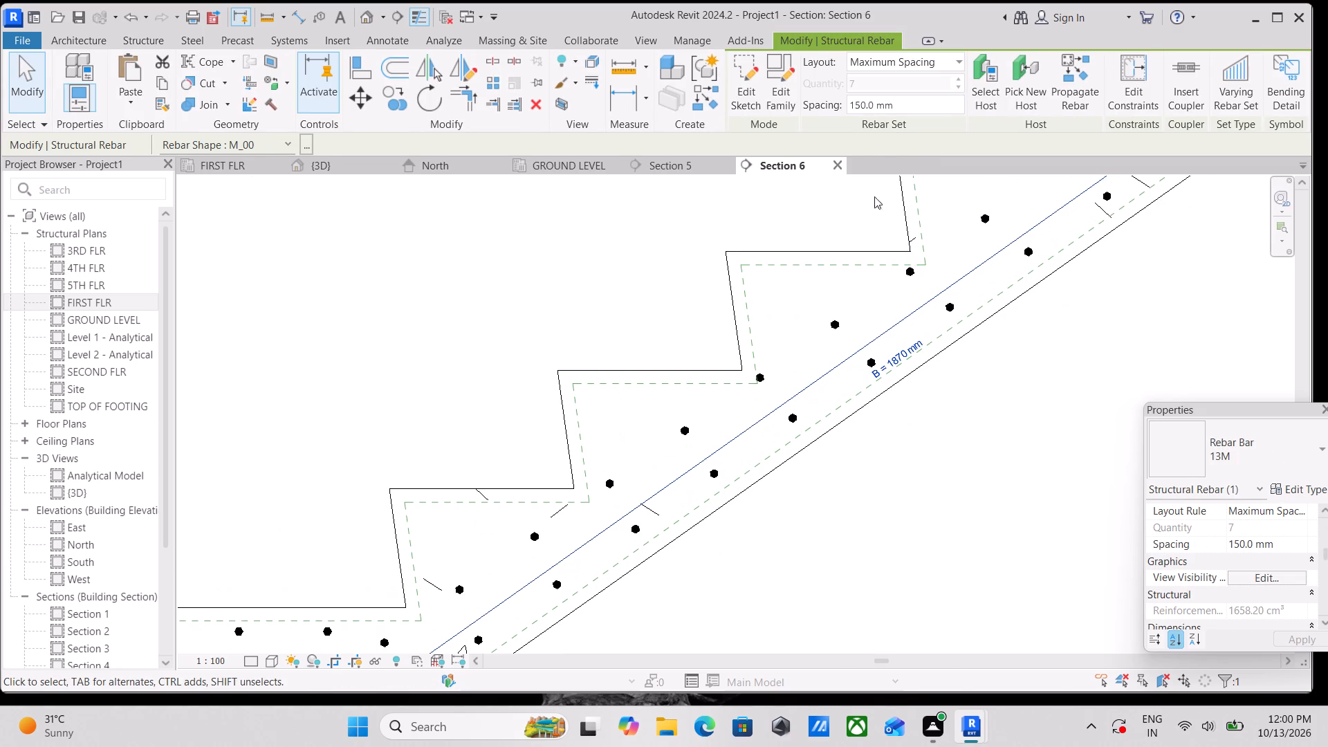
pyautogui.click(1257, 580)
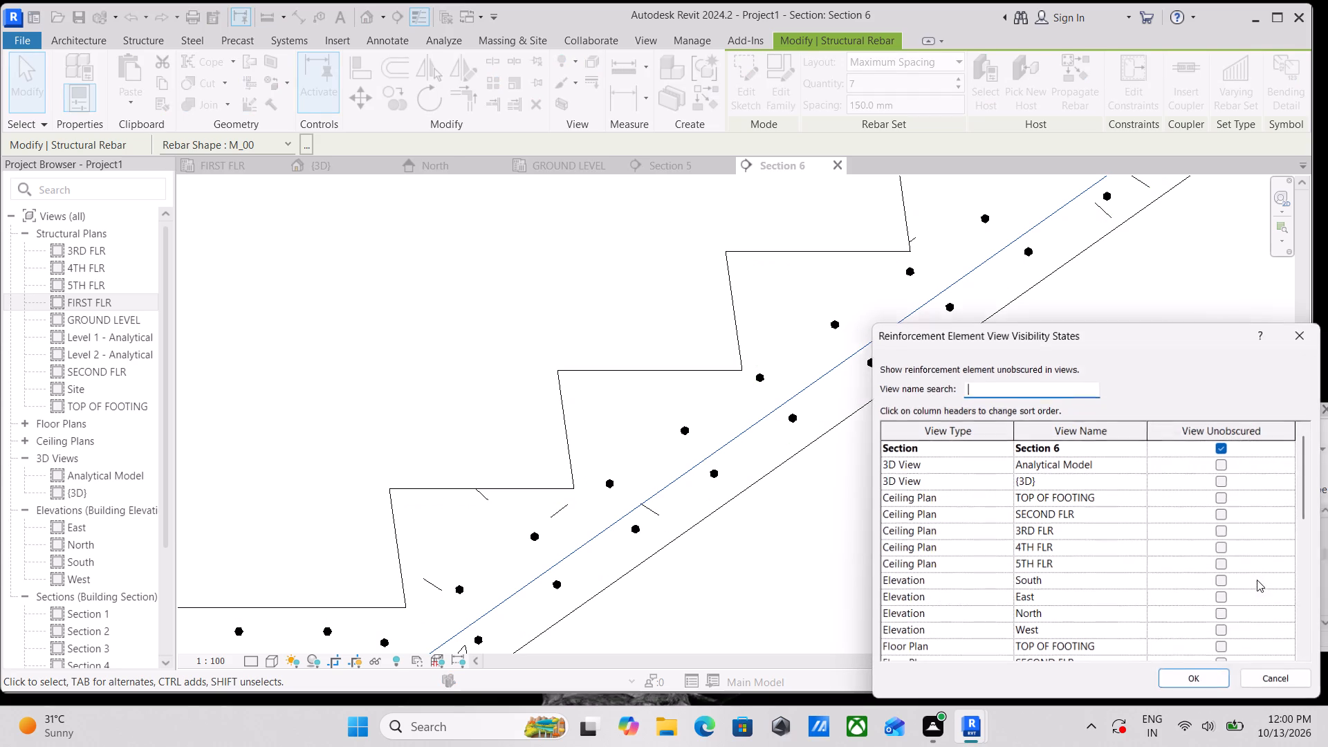
pyautogui.click(1223, 481)
pyautogui.click(1179, 681)
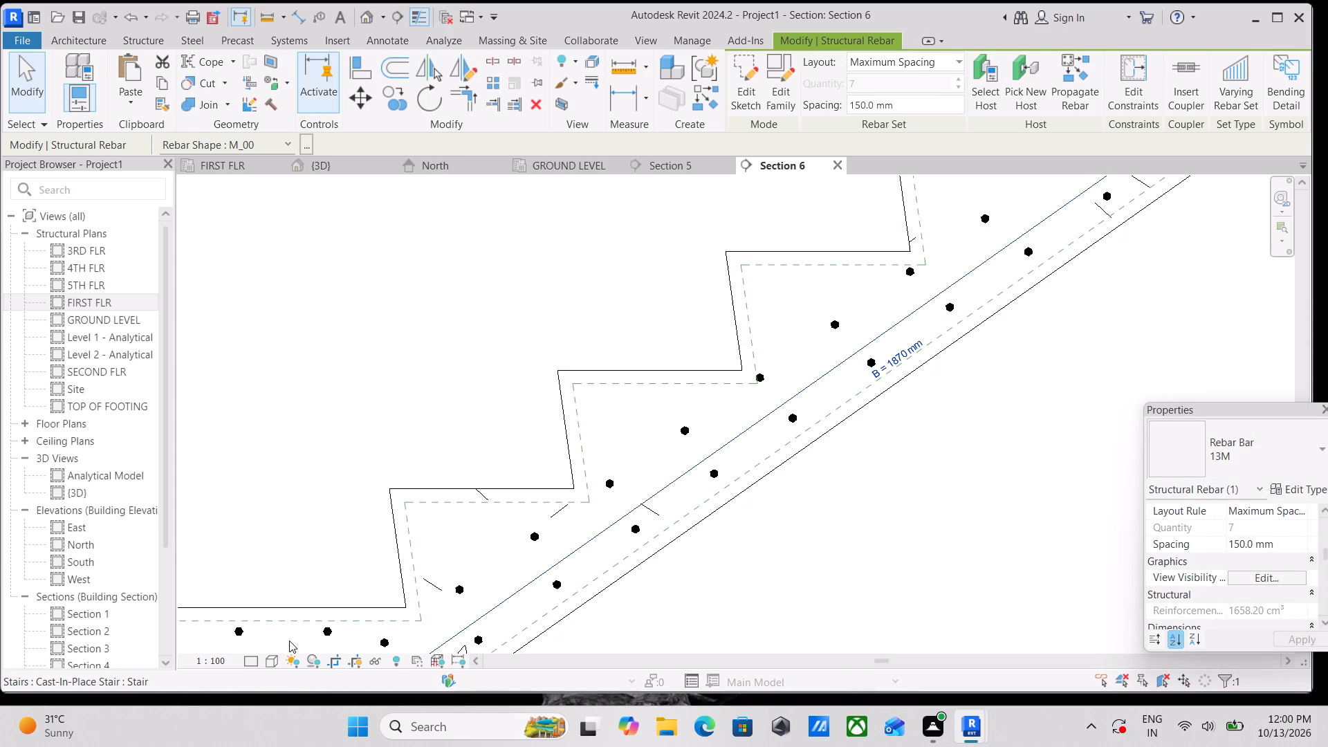
# Set the section view's detail level to Fine.
pyautogui.click(268, 658)
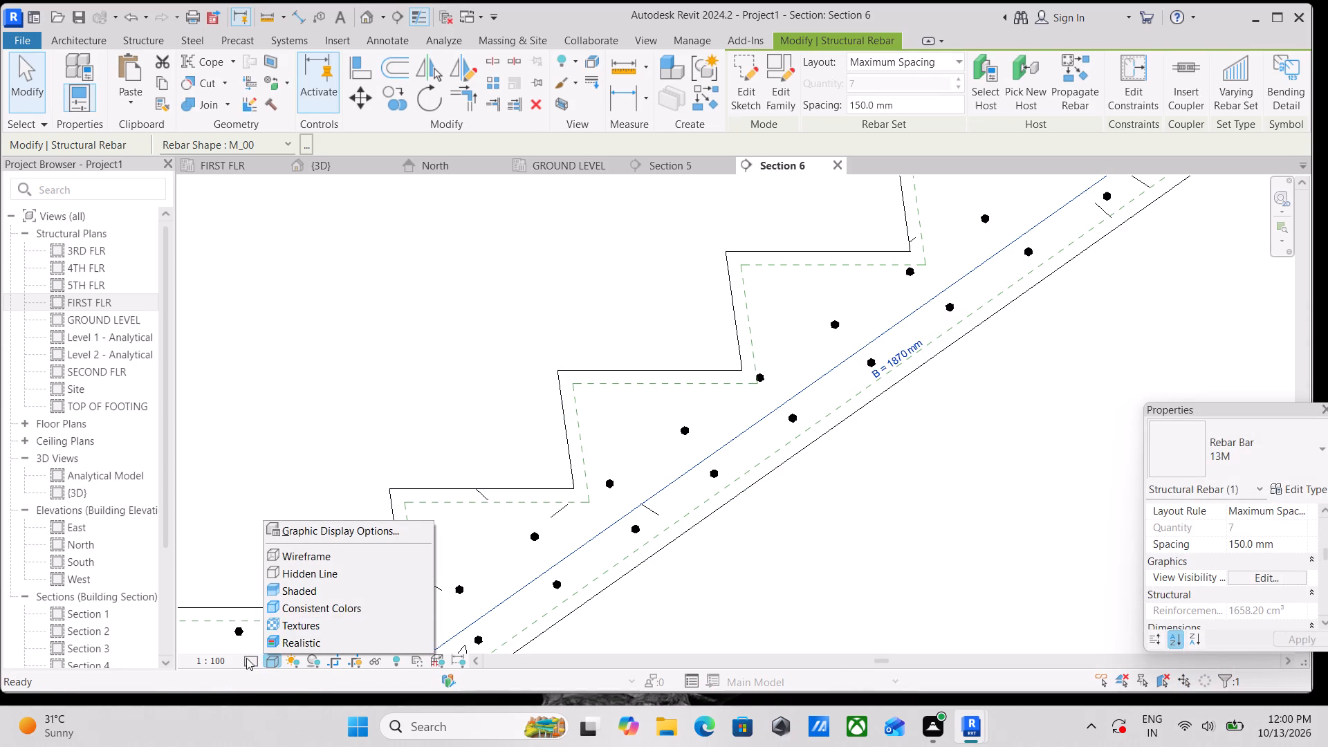
pyautogui.click(246, 658)
pyautogui.click(258, 638)
pyautogui.scroll(-5, 258, 638)
pyautogui.moveTo(434, 631); pyautogui.dragTo(600, 492, button='middle')
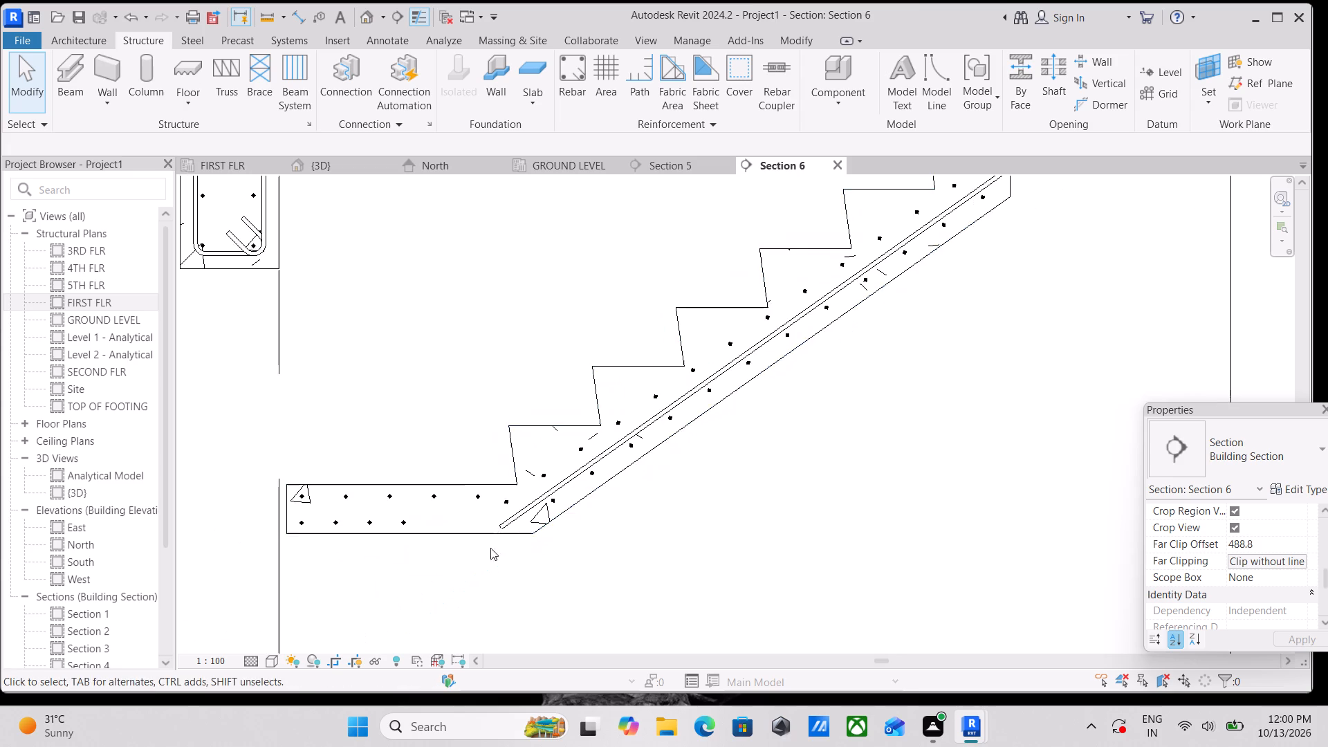
# Shorten the sloping bar set at its lower end, near the landing, to about 1750 mm.
pyautogui.scroll(2, 467, 542)
pyautogui.click(531, 502)
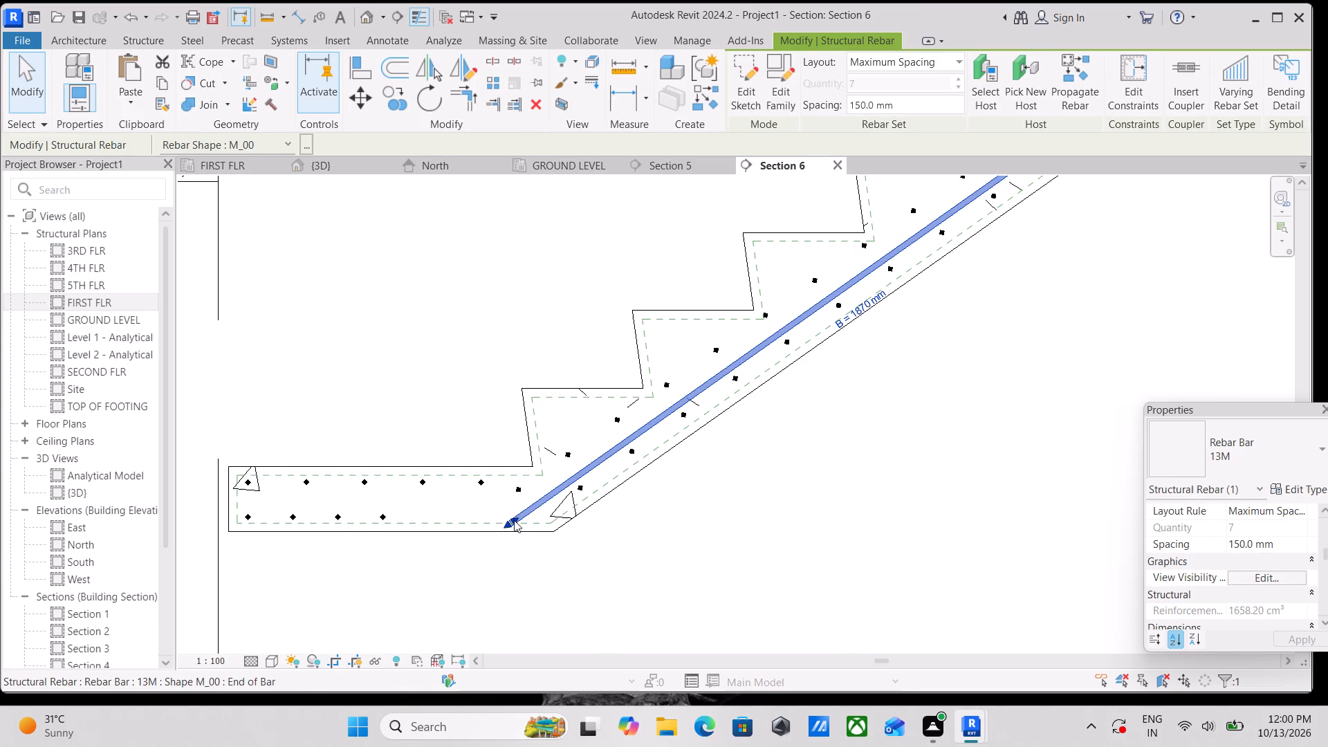
pyautogui.moveTo(514, 520); pyautogui.dragTo(553, 494)
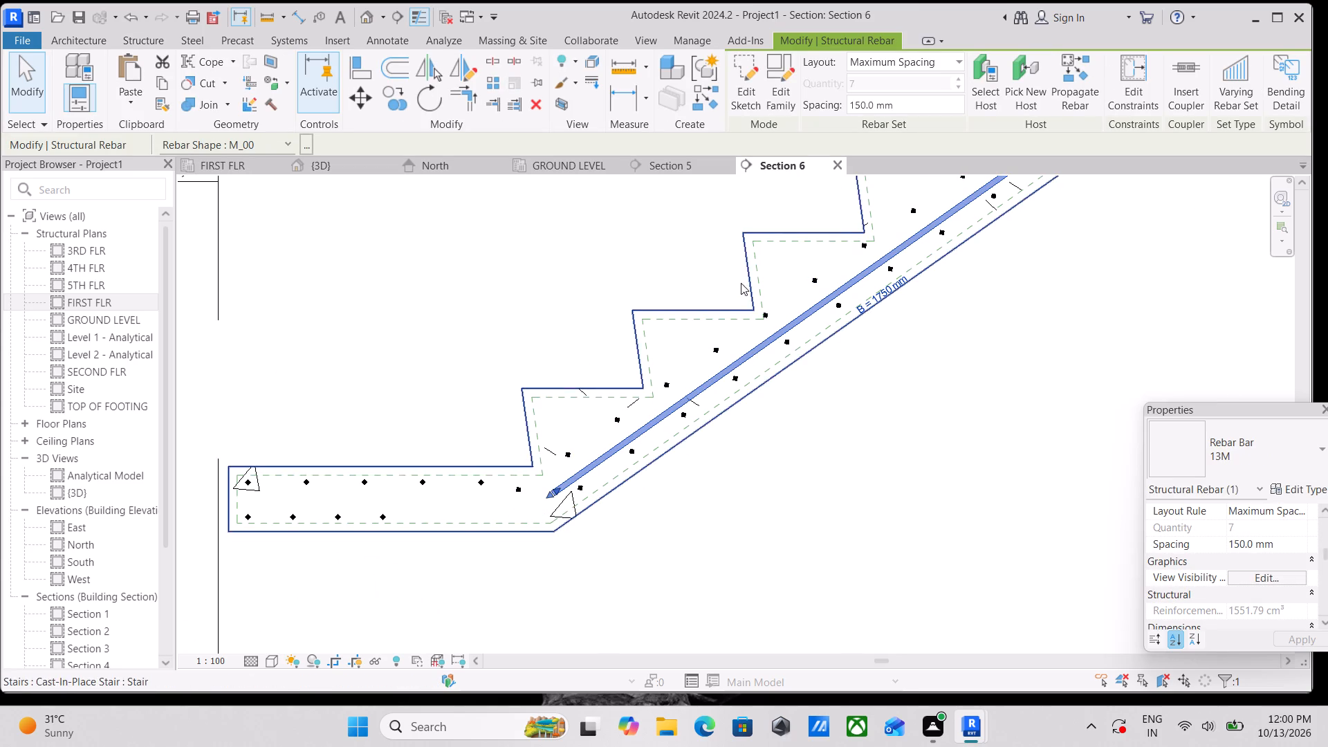
# Edit the sloping bar's sketch, adding a horizontal landing segment and trimming both lines to a corner, making the segment about 680 mm.
pyautogui.click(748, 91)
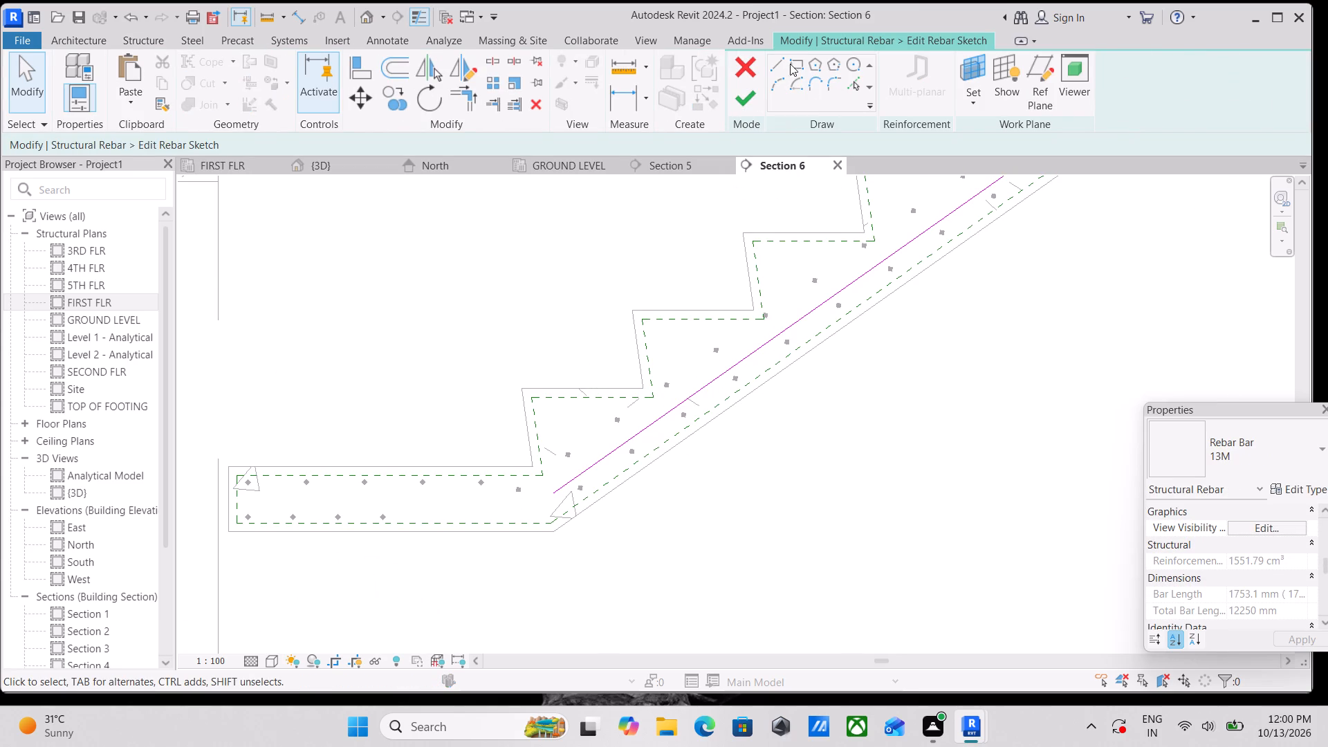
pyautogui.click(772, 59)
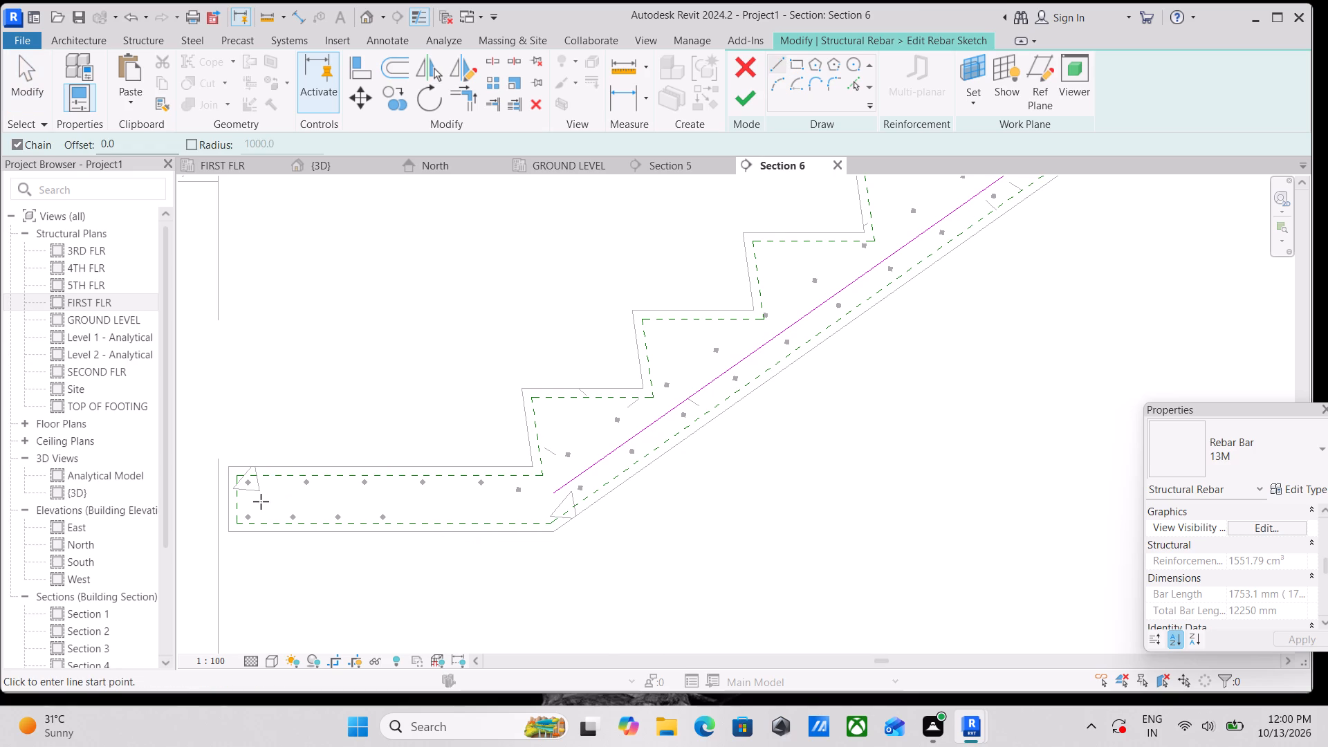
pyautogui.click(253, 498)
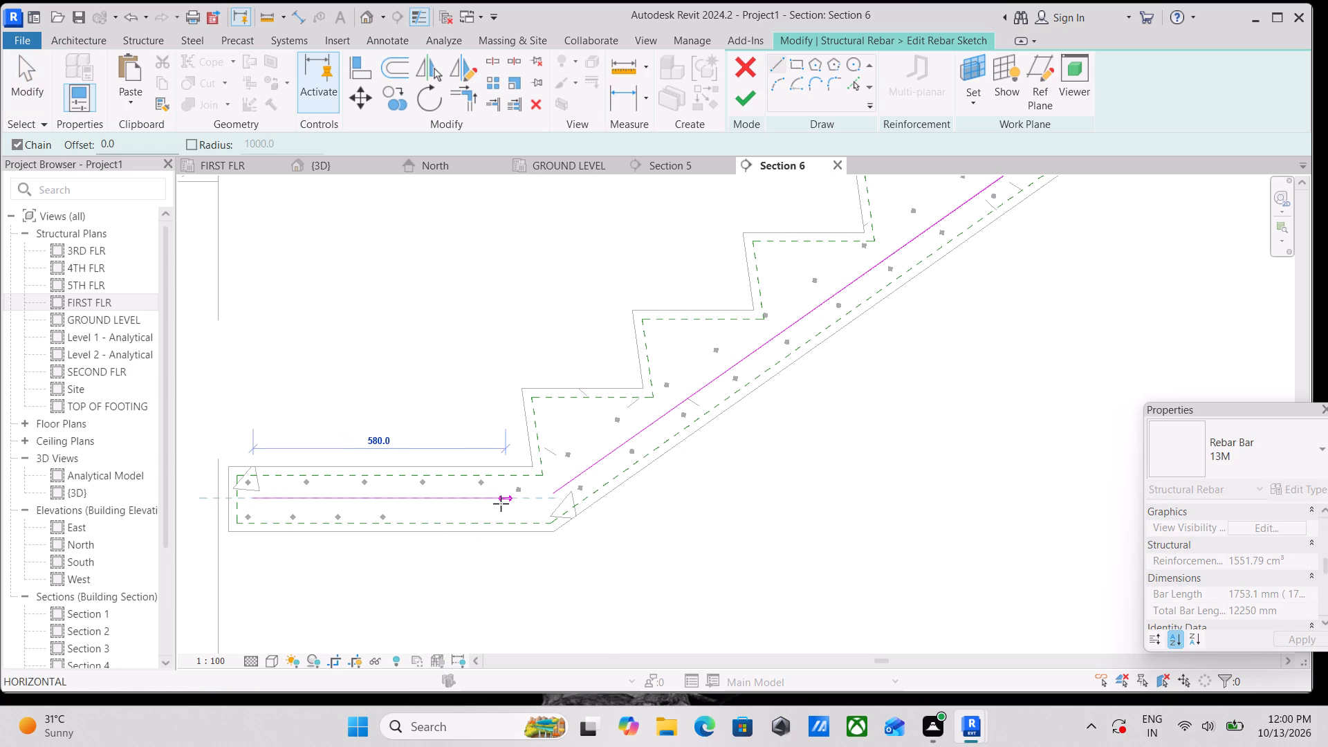
pyautogui.click(508, 504)
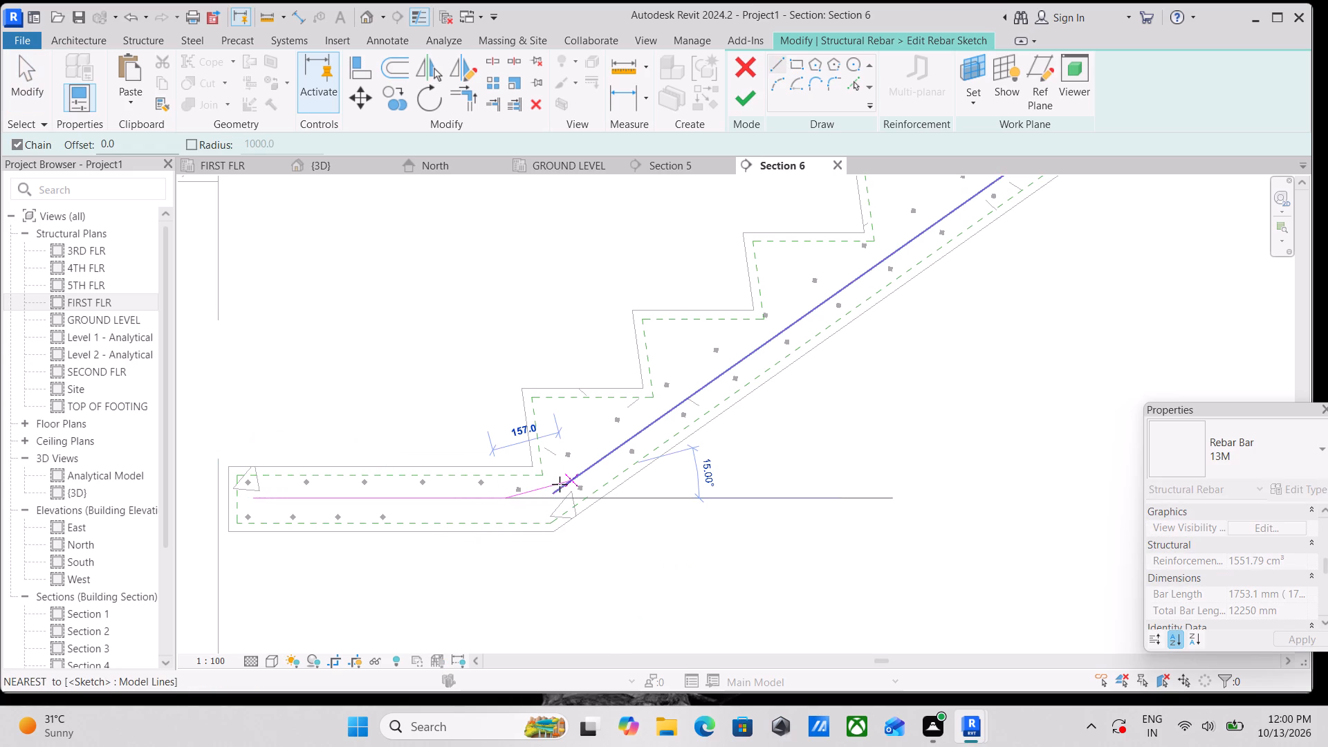
pyautogui.press('Escape')
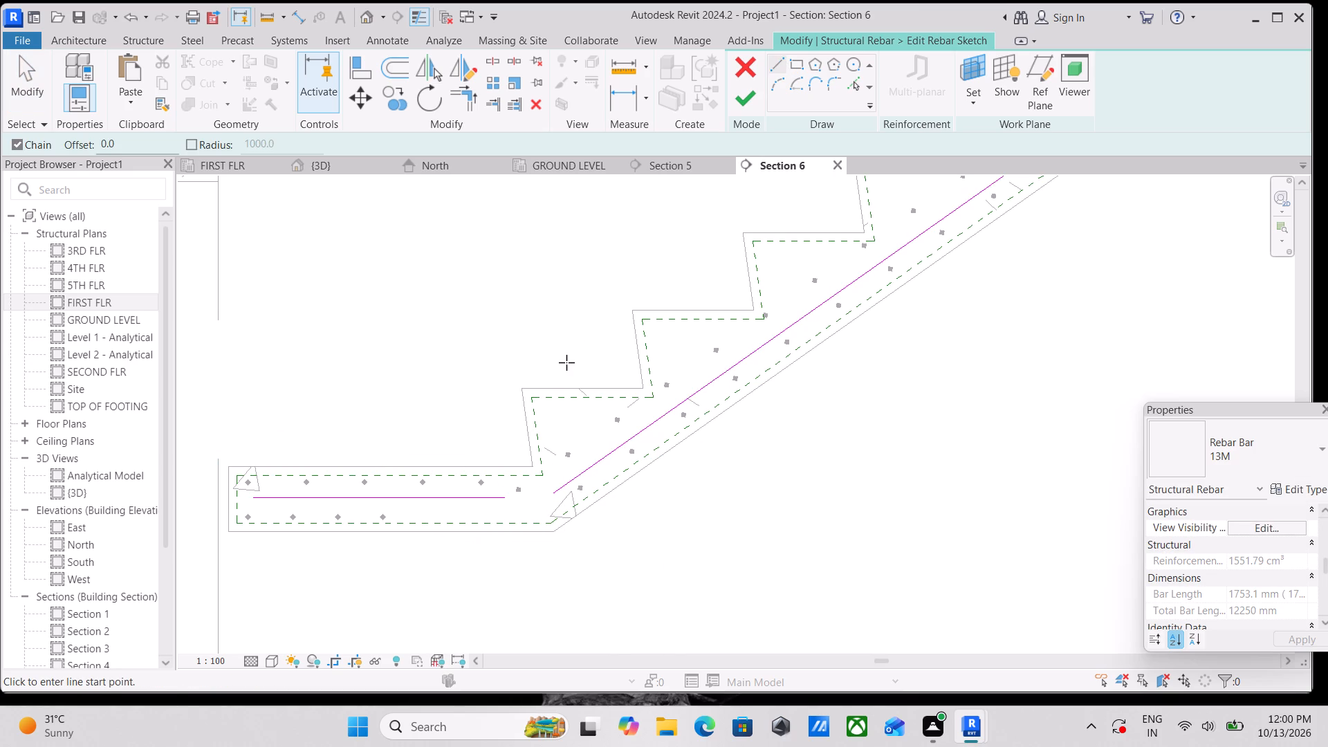
pyautogui.write('tr')
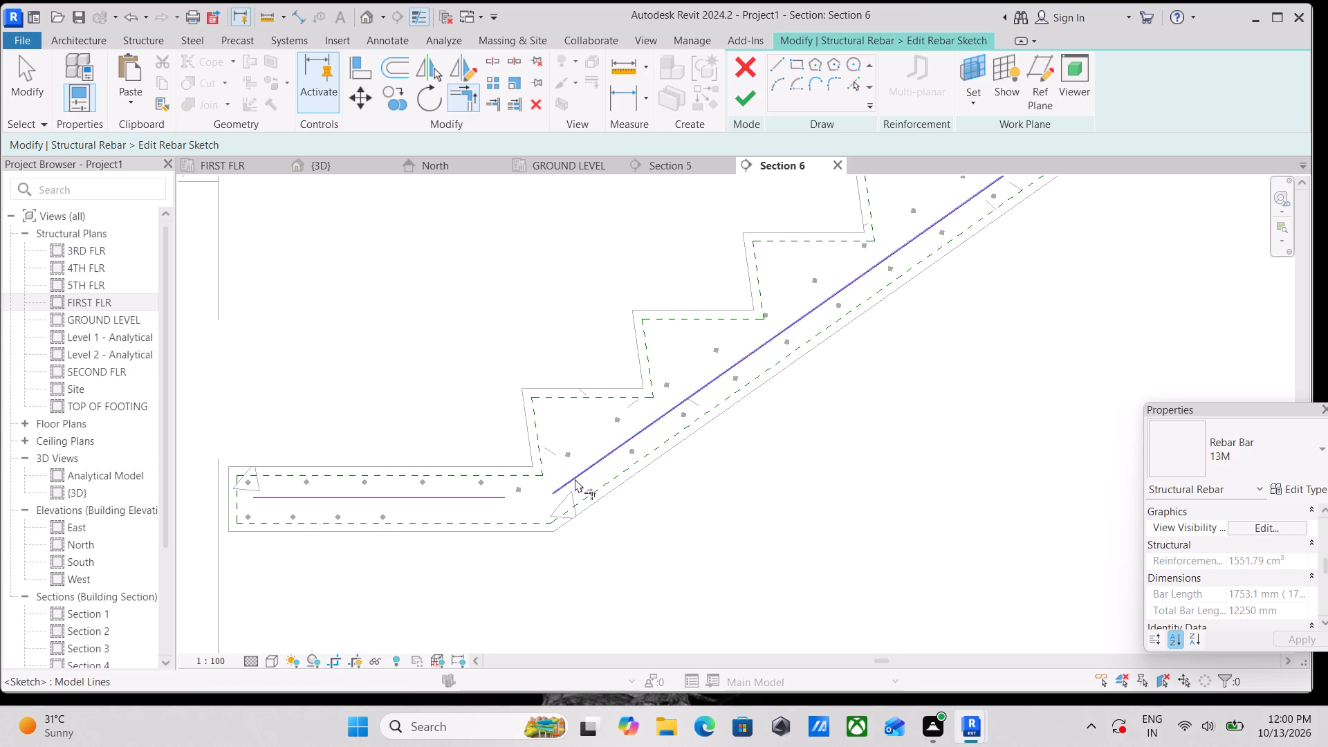
pyautogui.click(575, 479)
pyautogui.click(501, 496)
pyautogui.scroll(-1, 594, 439)
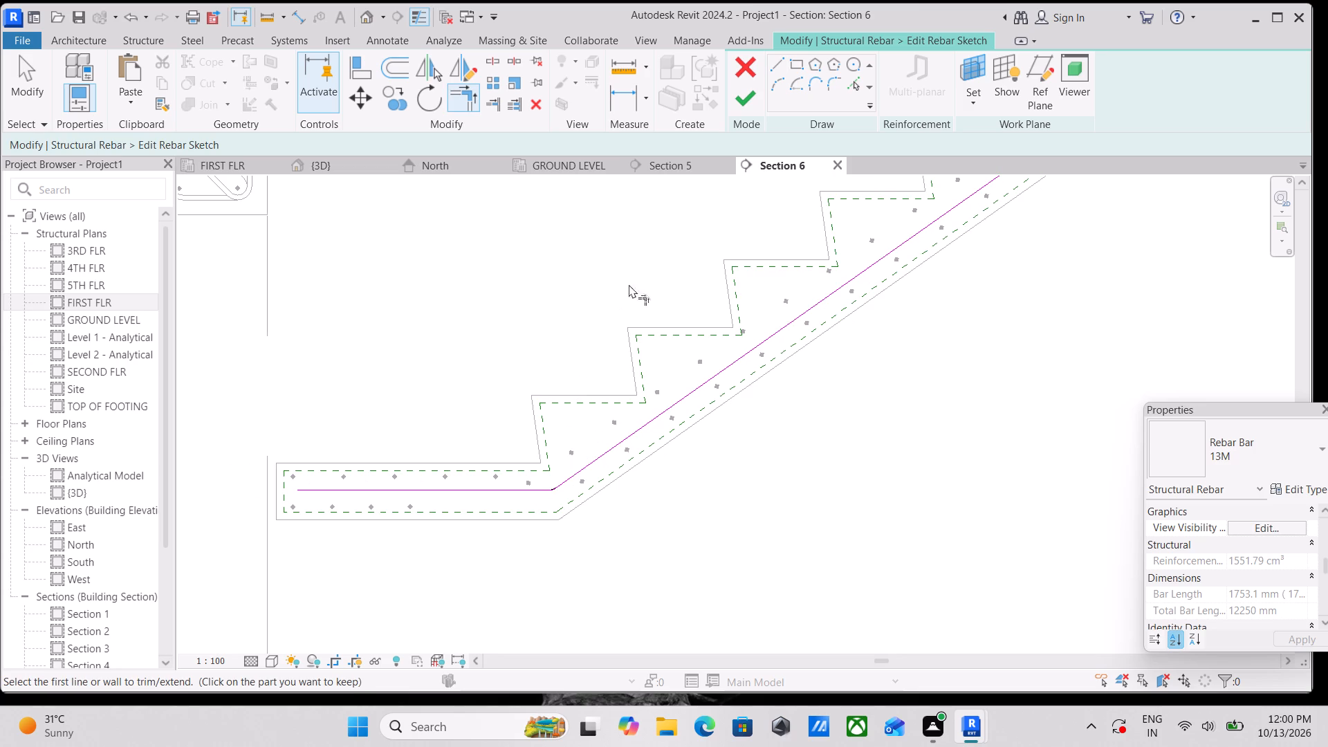
pyautogui.click(750, 95)
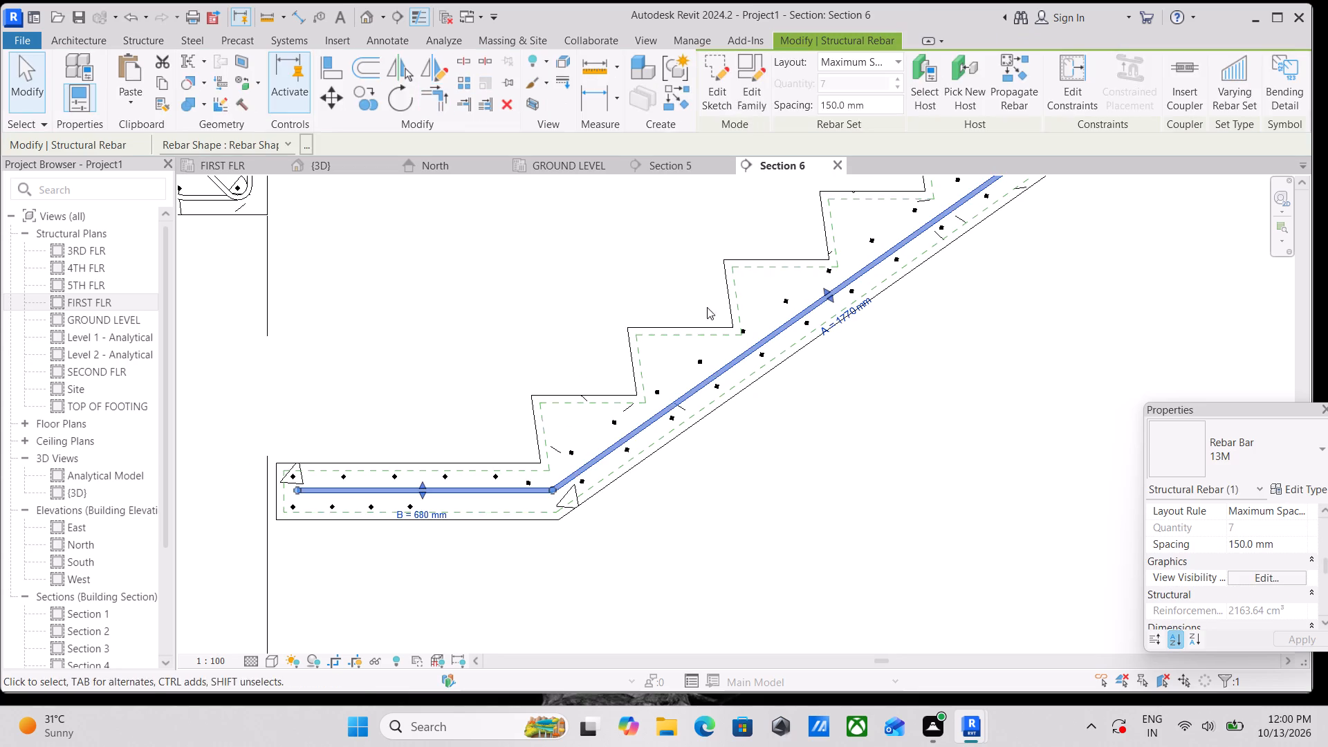
pyautogui.scroll(-5, 664, 381)
pyautogui.press('Escape')
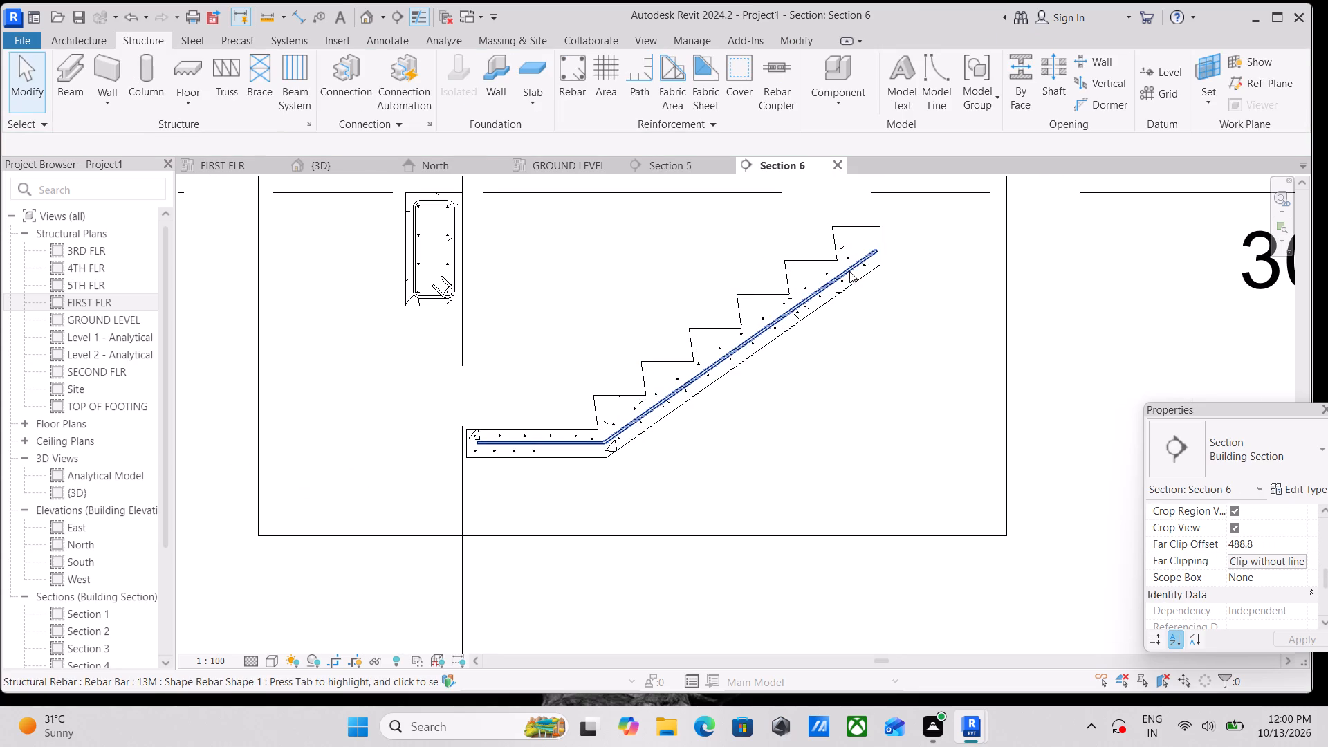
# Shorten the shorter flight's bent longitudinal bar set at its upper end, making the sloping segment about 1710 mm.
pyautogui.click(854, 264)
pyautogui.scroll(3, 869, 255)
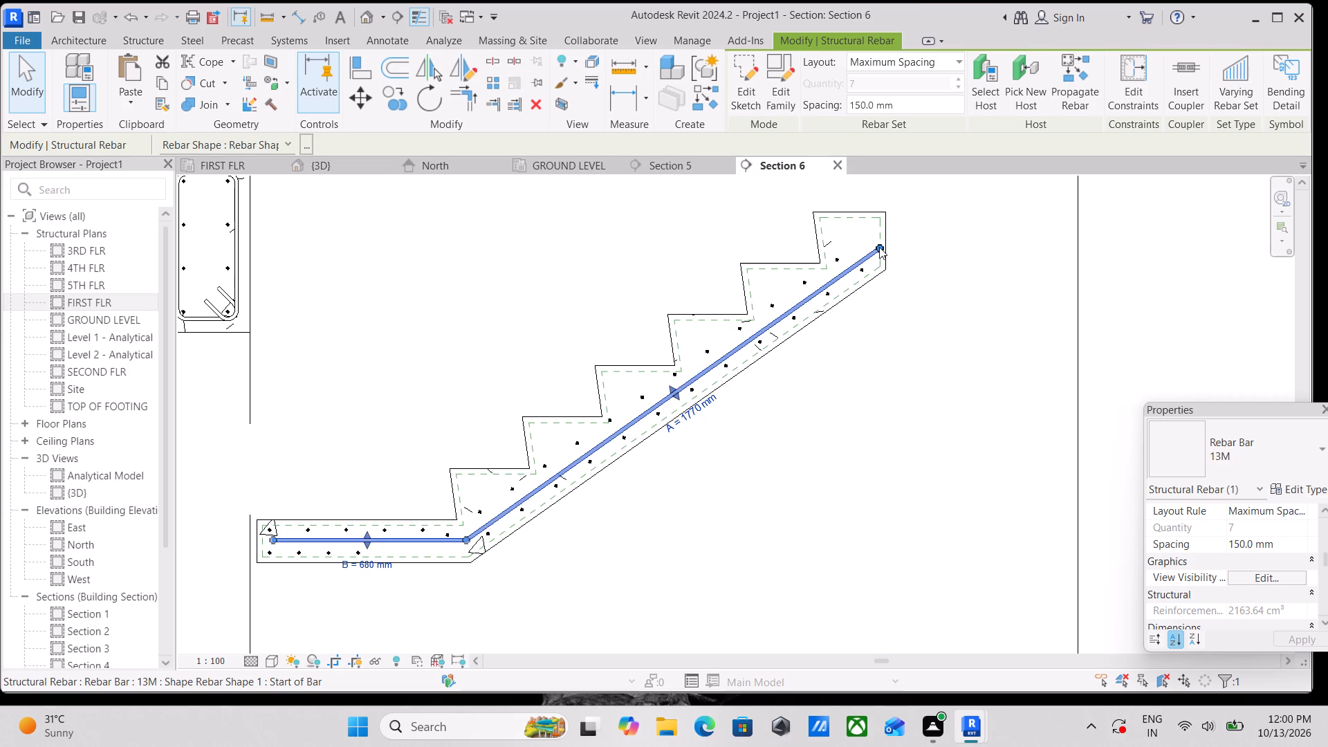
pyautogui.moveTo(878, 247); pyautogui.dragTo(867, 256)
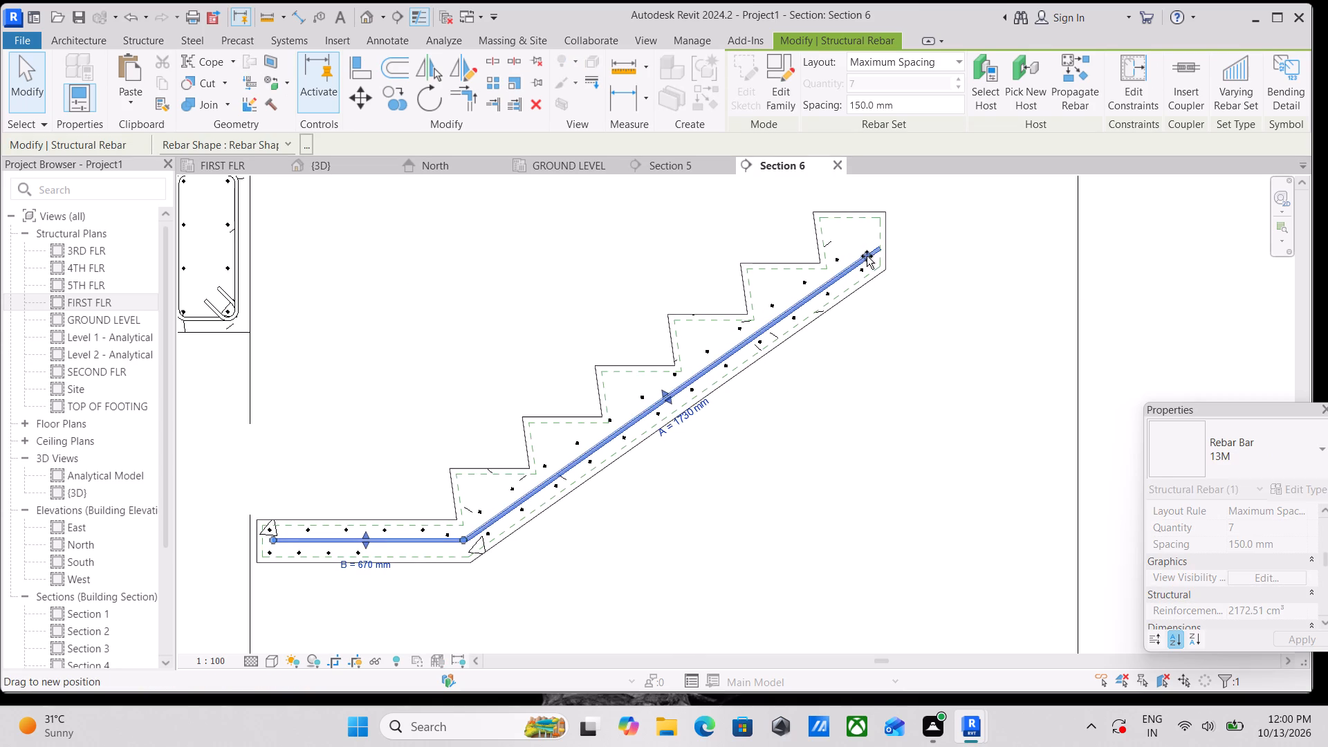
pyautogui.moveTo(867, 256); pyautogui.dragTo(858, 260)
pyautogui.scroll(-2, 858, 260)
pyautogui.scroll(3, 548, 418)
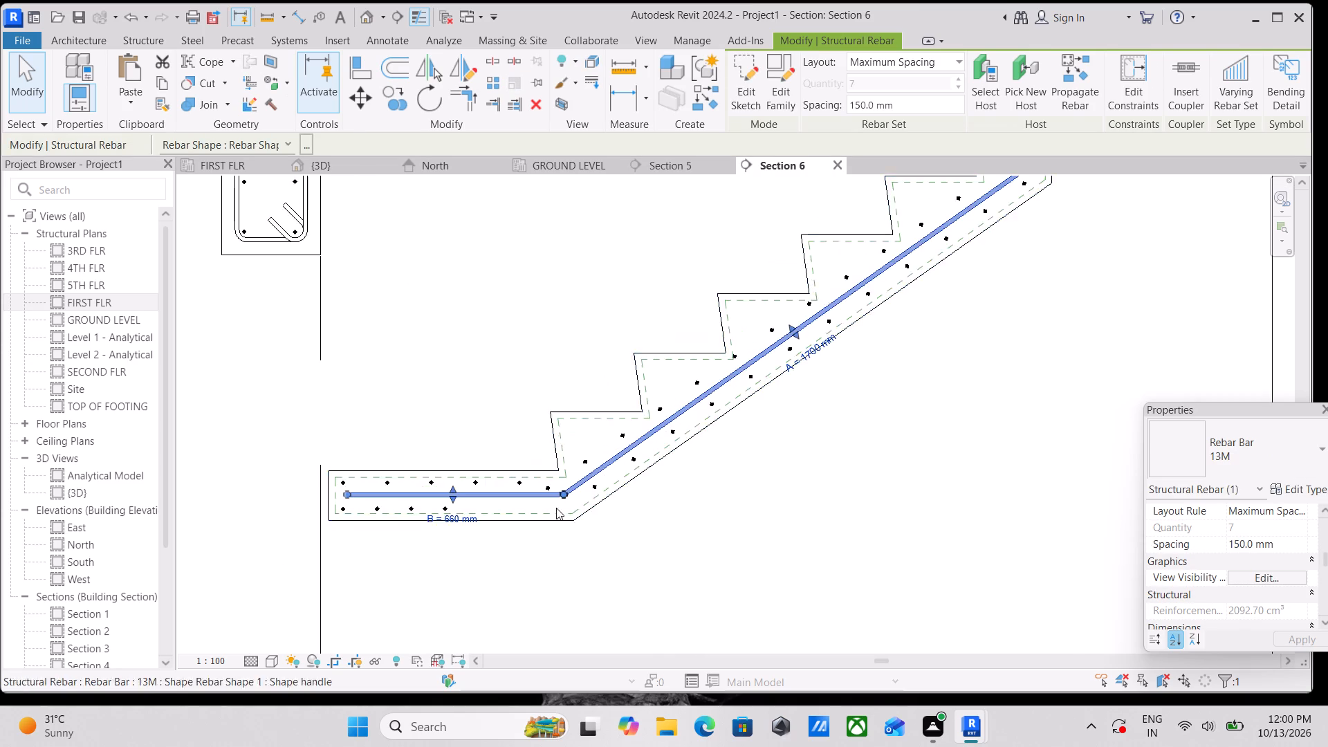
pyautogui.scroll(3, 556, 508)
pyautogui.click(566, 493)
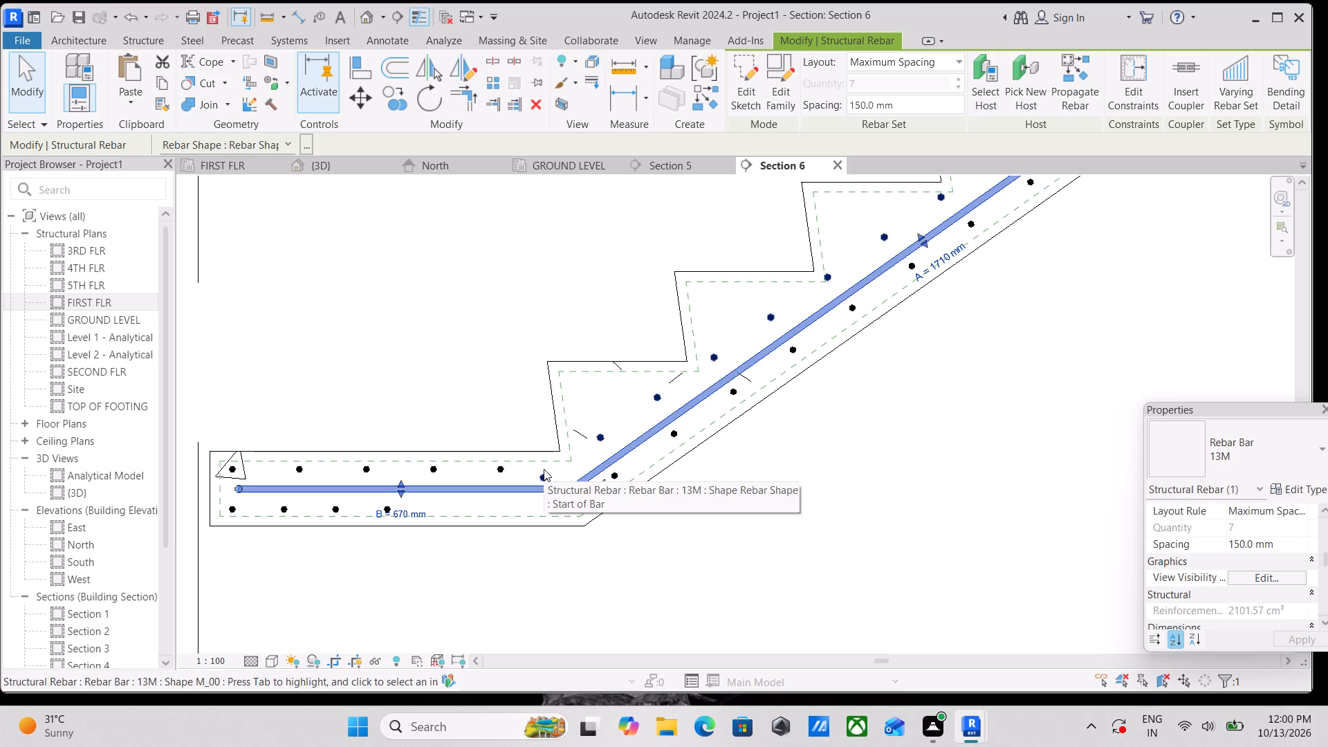
# Shorten the shorter flight's upper transverse bar set at its lower end, near the landing corner.
pyautogui.click(544, 469)
pyautogui.moveTo(546, 471); pyautogui.dragTo(561, 468)
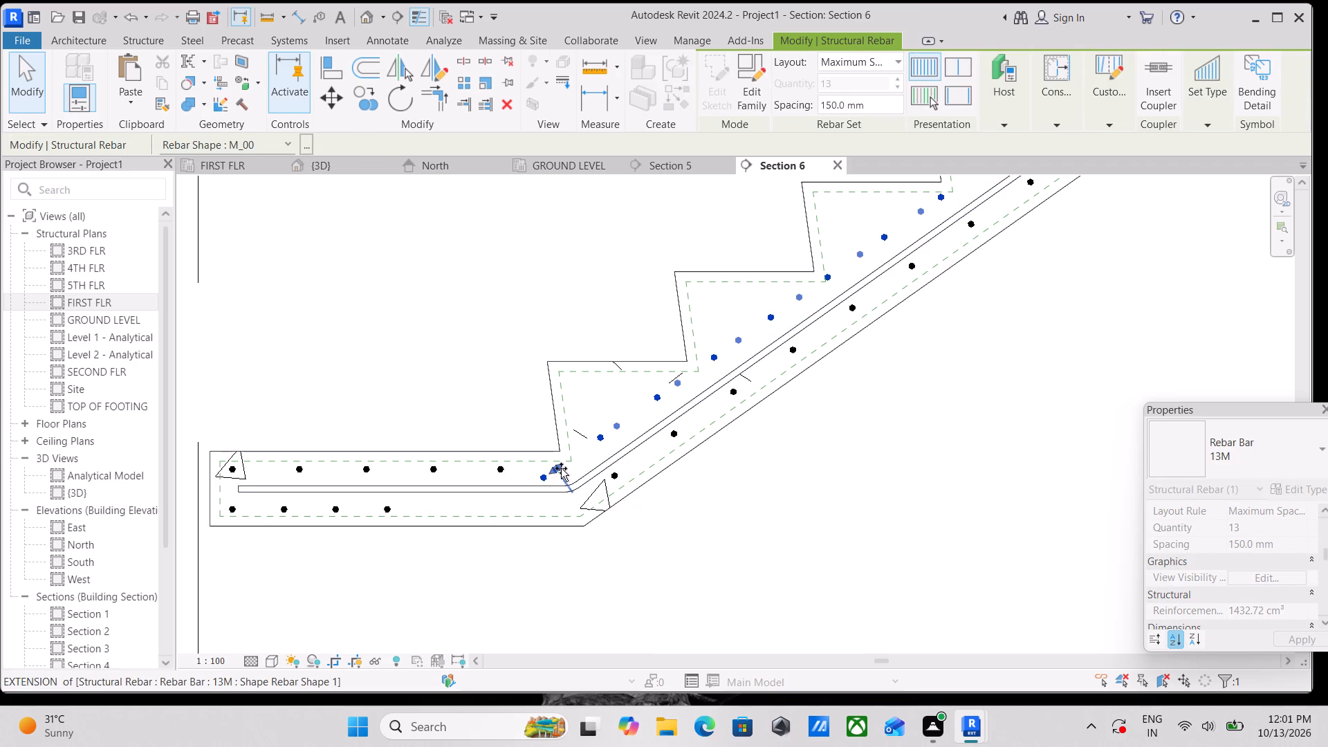
pyautogui.moveTo(561, 468); pyautogui.dragTo(578, 462)
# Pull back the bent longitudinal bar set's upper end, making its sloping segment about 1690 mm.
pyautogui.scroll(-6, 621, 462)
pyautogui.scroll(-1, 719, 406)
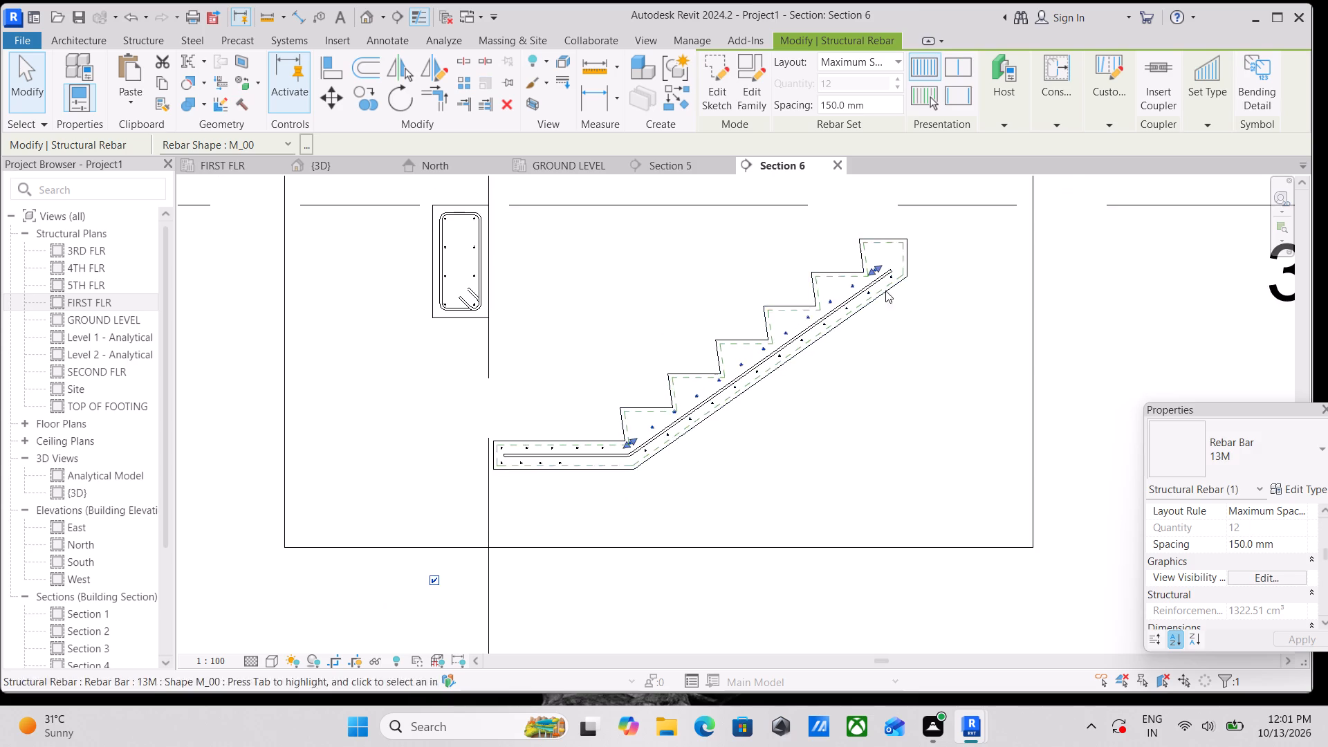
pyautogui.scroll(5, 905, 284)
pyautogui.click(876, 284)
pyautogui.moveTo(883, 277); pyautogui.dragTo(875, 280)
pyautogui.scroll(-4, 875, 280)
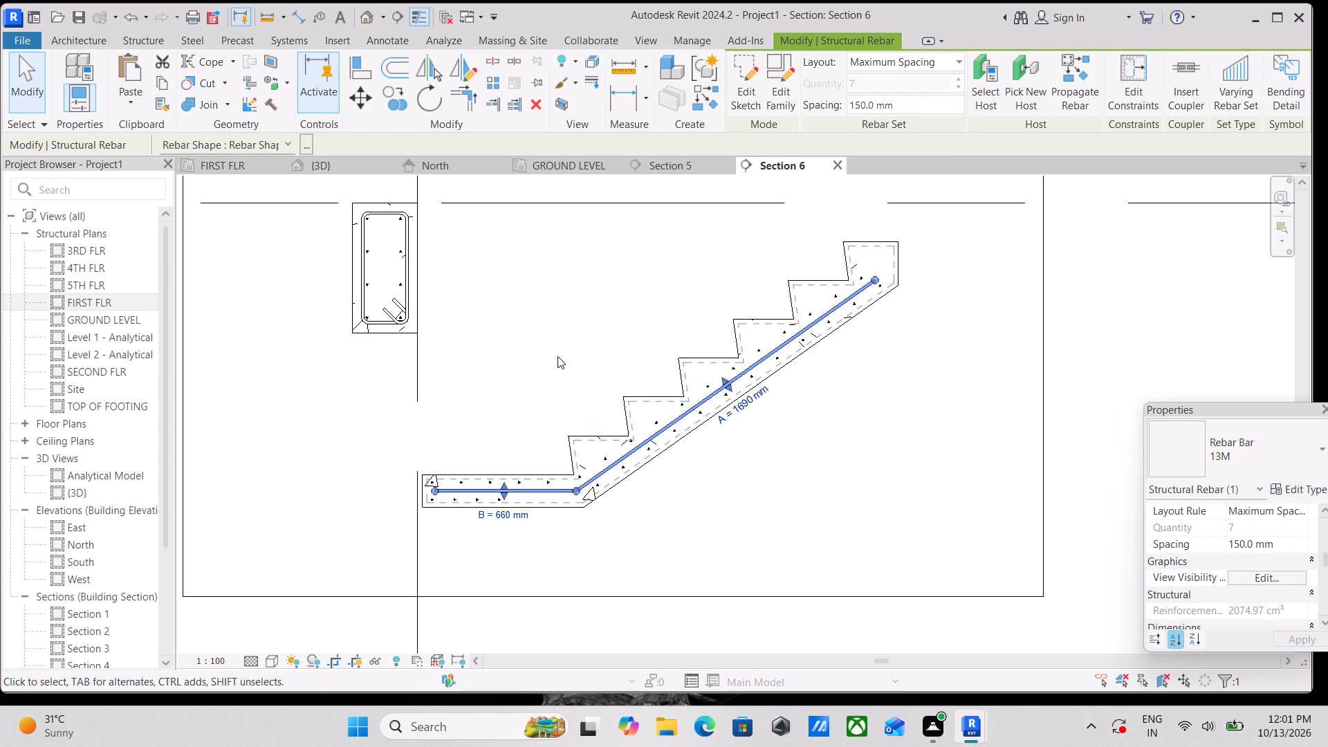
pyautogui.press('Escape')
# Examine the bar sets in the stair's flights and landing in the {3D} view from several angles.
pyautogui.click(344, 163)
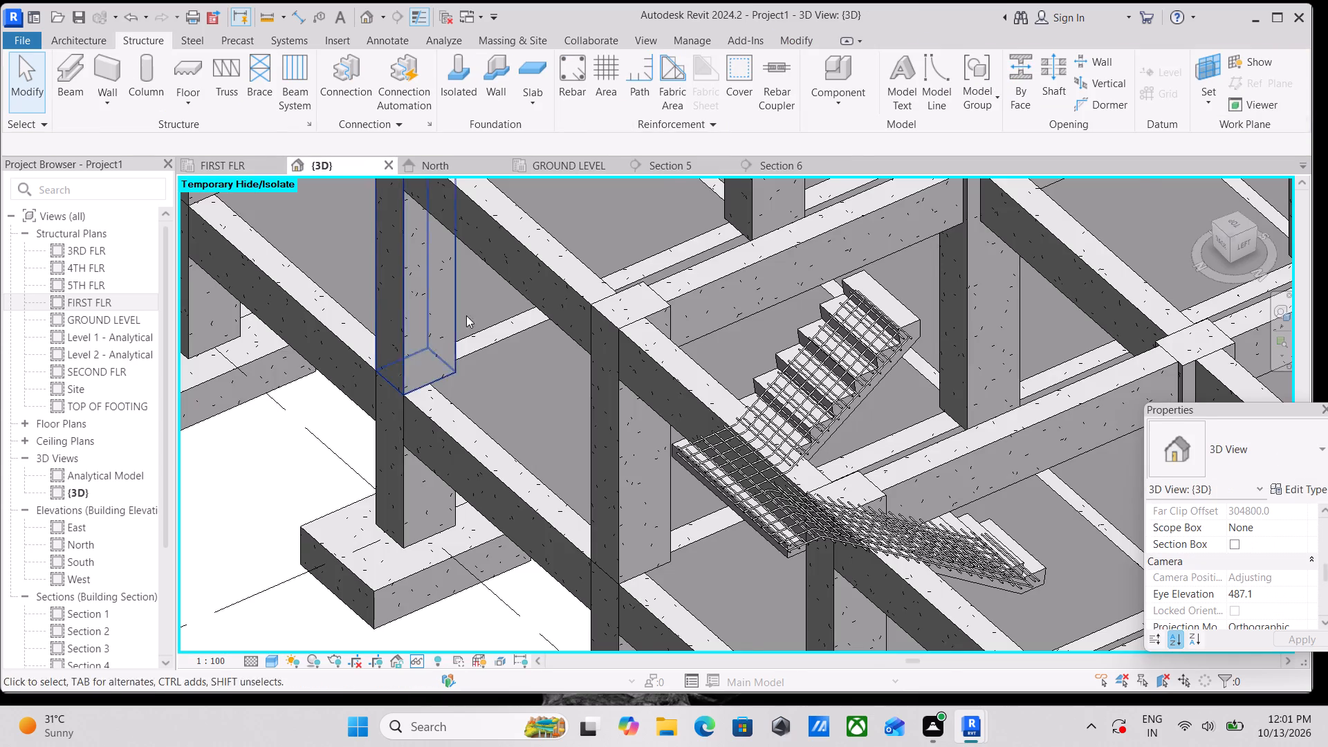
pyautogui.scroll(-2, 537, 369)
pyautogui.keyDown('shift'); pyautogui.moveTo(756, 462); pyautogui.dragTo(715, 445, button='middle'); pyautogui.keyUp('shift')
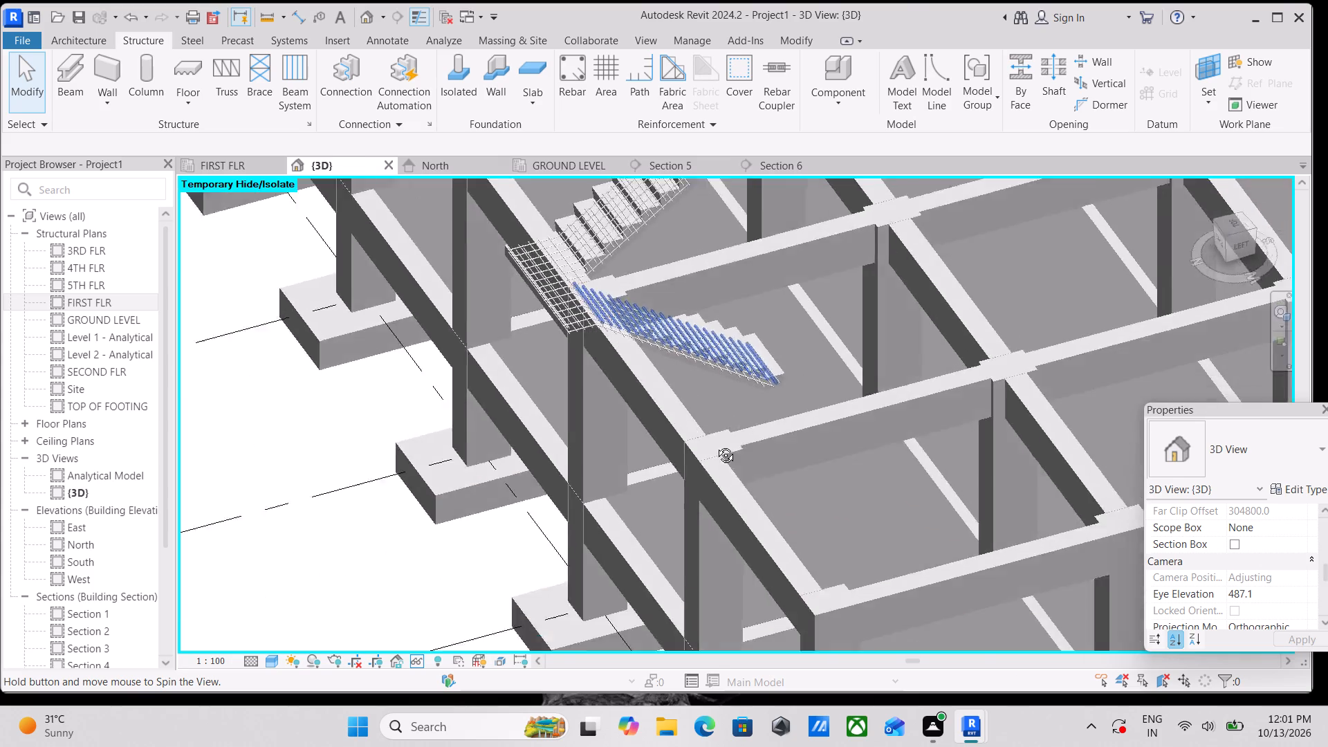
pyautogui.keyDown('shift'); pyautogui.moveTo(715, 445); pyautogui.dragTo(820, 464, button='middle'); pyautogui.keyUp('shift')
pyautogui.keyDown('shift'); pyautogui.moveTo(775, 386); pyautogui.dragTo(912, 490, button='middle'); pyautogui.keyUp('shift')
pyautogui.moveTo(903, 473); pyautogui.dragTo(332, 216, button='middle')
pyautogui.moveTo(609, 344); pyautogui.dragTo(181, 53, button='middle')
pyautogui.moveTo(594, 421); pyautogui.dragTo(638, 381, button='middle')
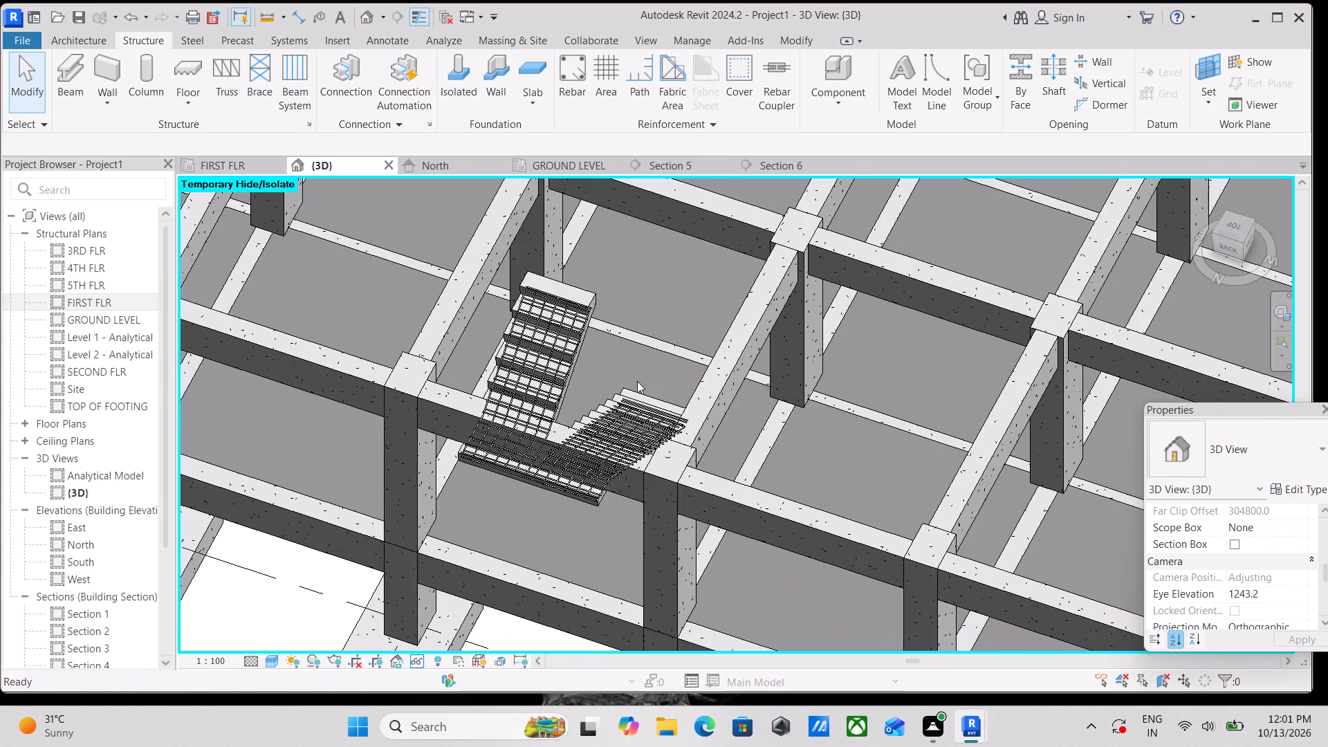
pyautogui.scroll(11, 519, 395)
pyautogui.scroll(-2, 485, 407)
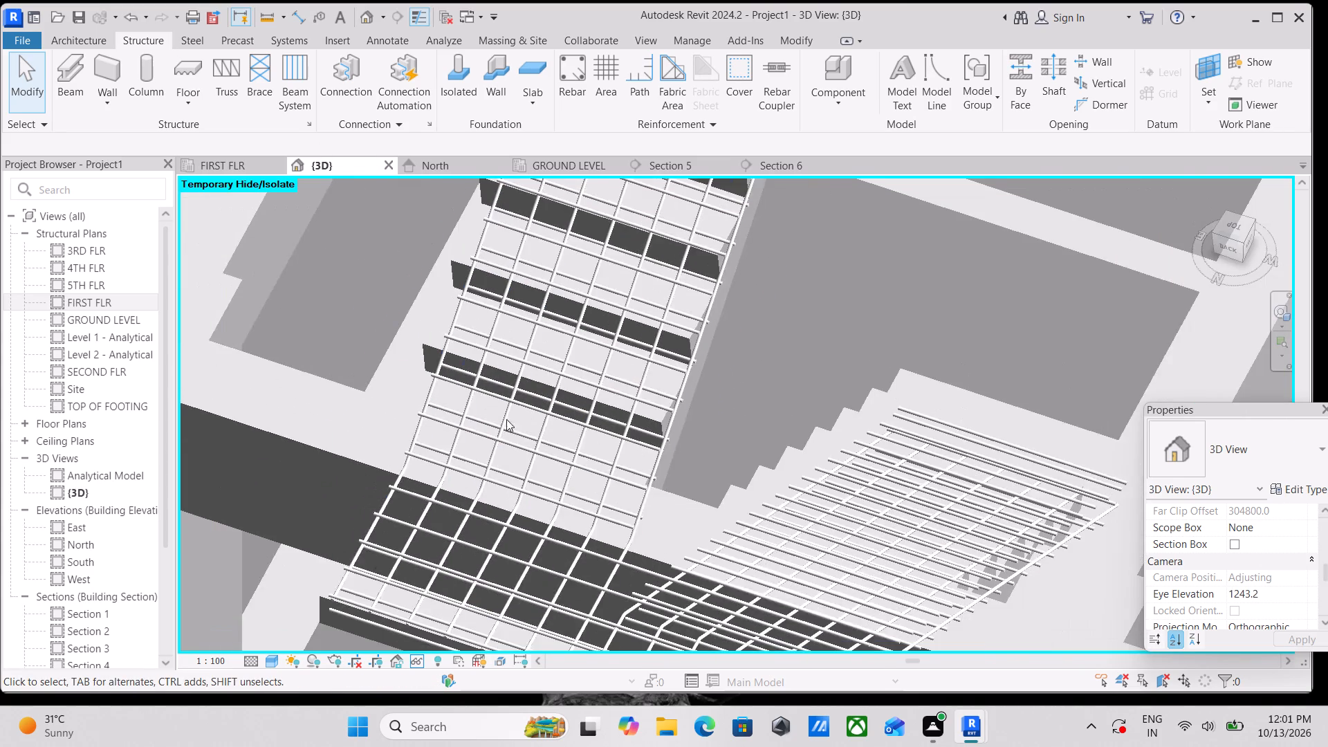
pyautogui.keyDown('shift'); pyautogui.moveTo(580, 442); pyautogui.dragTo(602, 427, button='middle'); pyautogui.keyUp('shift')
pyautogui.keyDown('shift'); pyautogui.scroll(-5, 602, 427); pyautogui.keyUp('shift')
pyautogui.scroll(-2, 602, 427)
pyautogui.moveTo(602, 427); pyautogui.dragTo(384, 325, button='middle')
pyautogui.scroll(3, 599, 393)
pyautogui.scroll(-4, 589, 398)
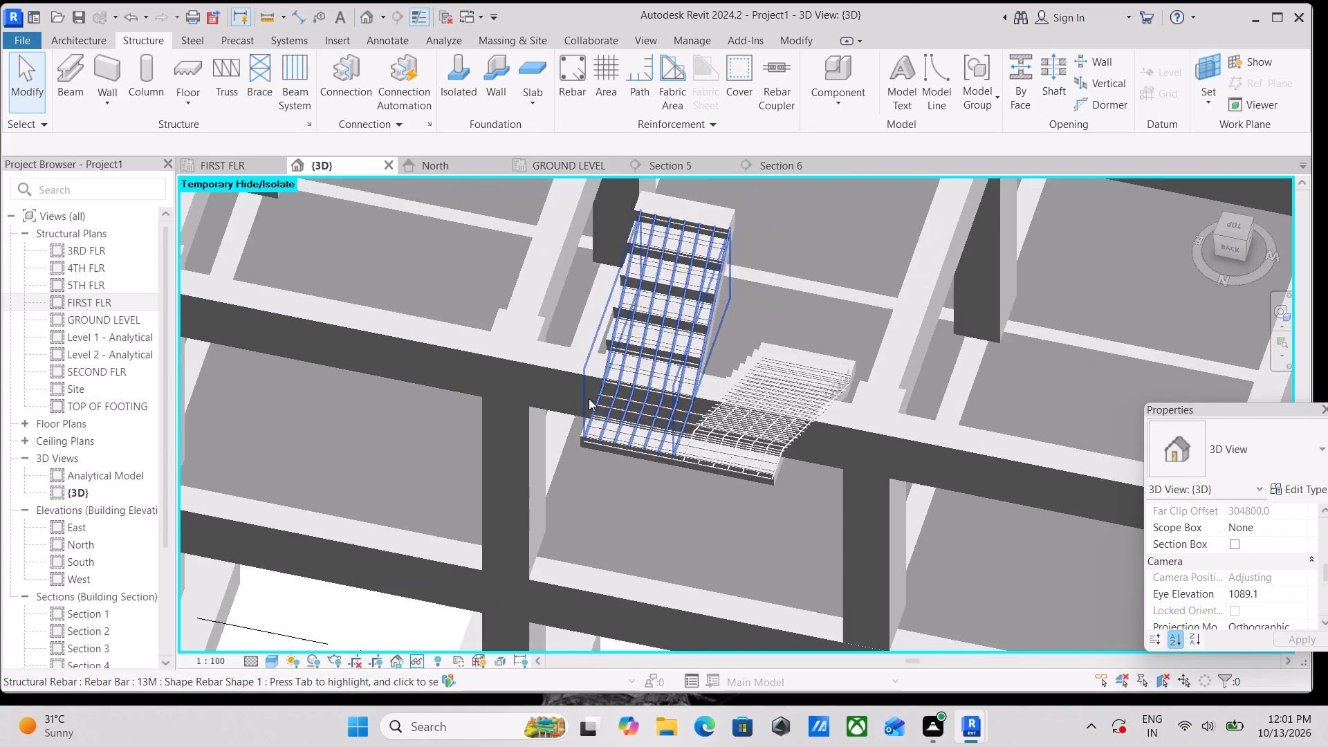
pyautogui.scroll(-6, 685, 426)
pyautogui.scroll(4, 846, 358)
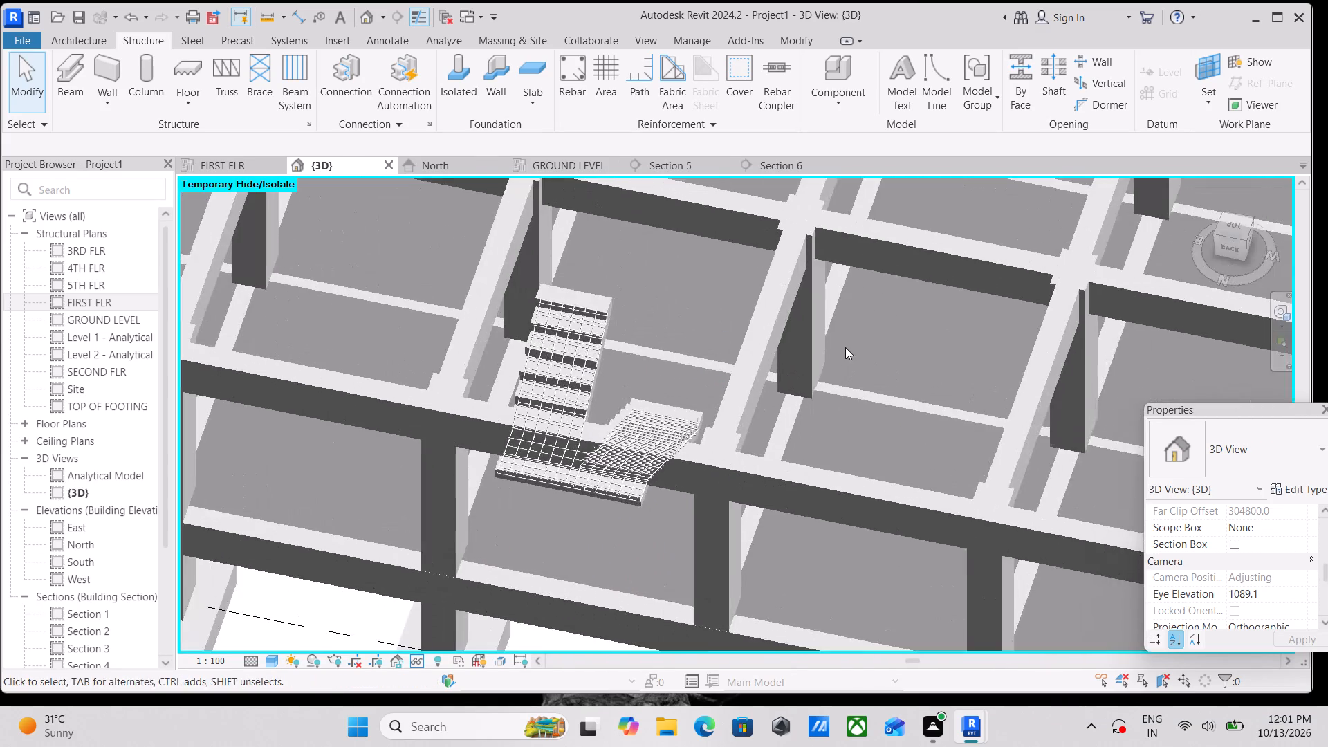
pyautogui.scroll(4, 655, 395)
pyautogui.scroll(3, 558, 279)
pyautogui.moveTo(579, 277); pyautogui.dragTo(568, 351, button='middle')
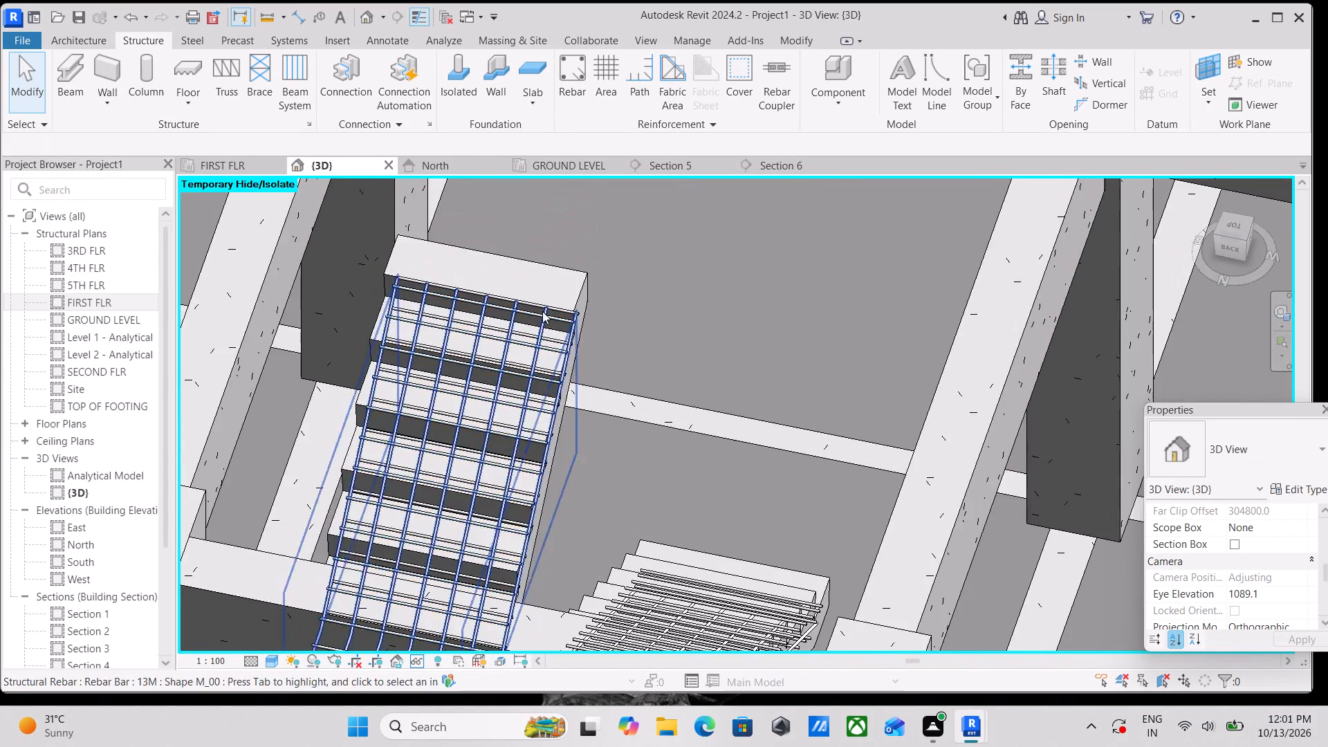
pyautogui.scroll(2, 508, 278)
pyautogui.click(495, 308)
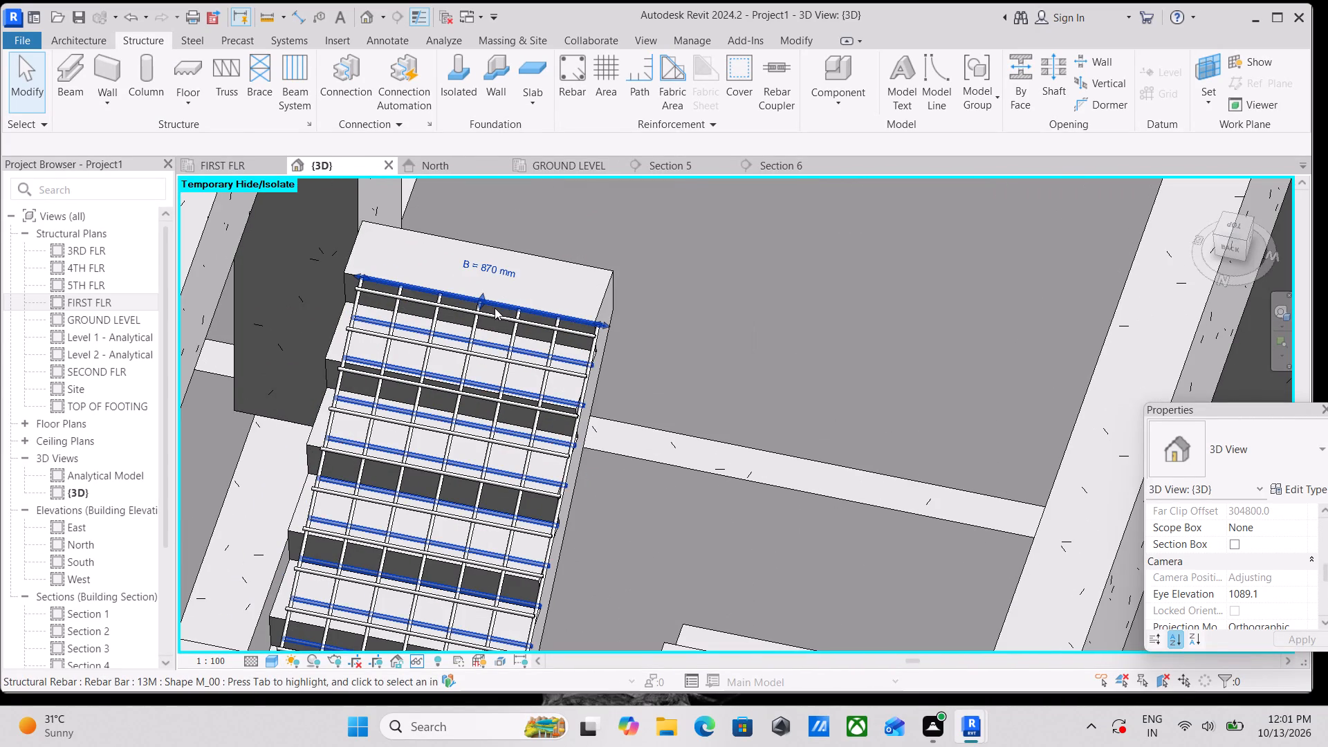
# Close the Section 5 view.
pyautogui.click(688, 163)
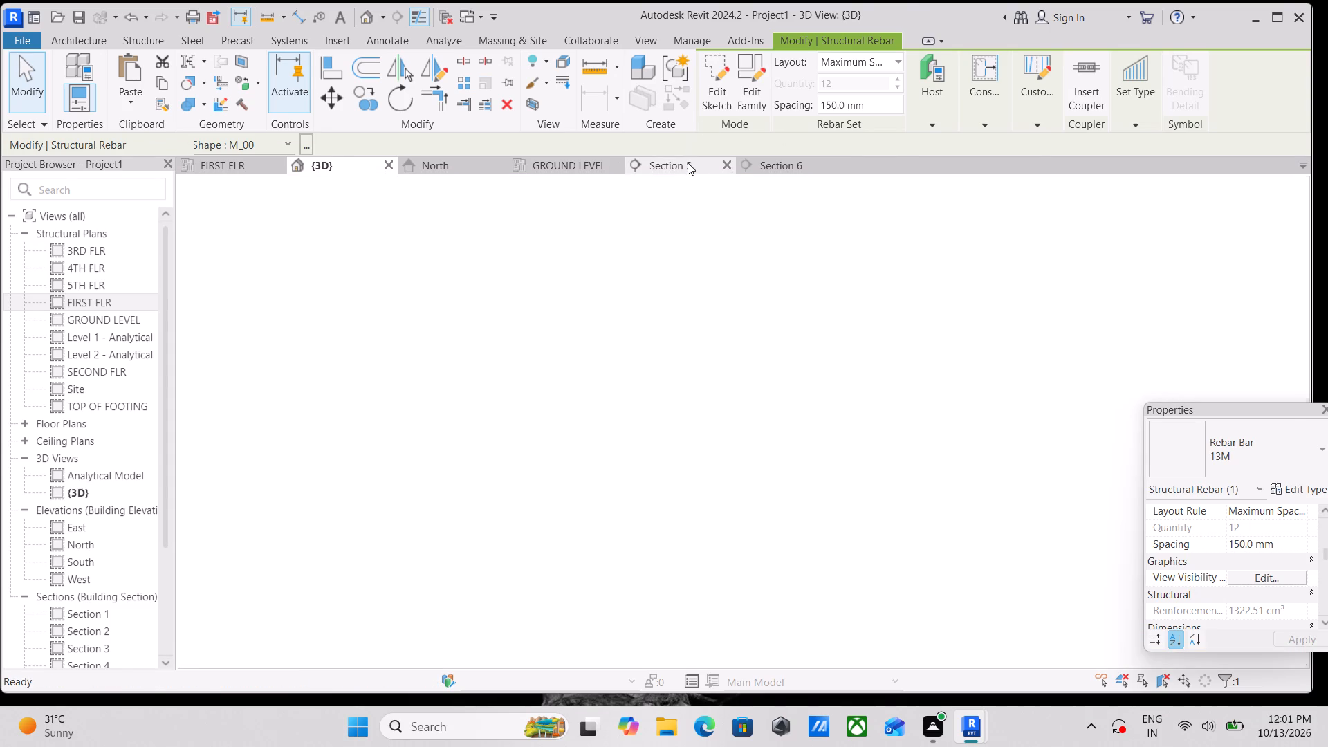
pyautogui.click(733, 166)
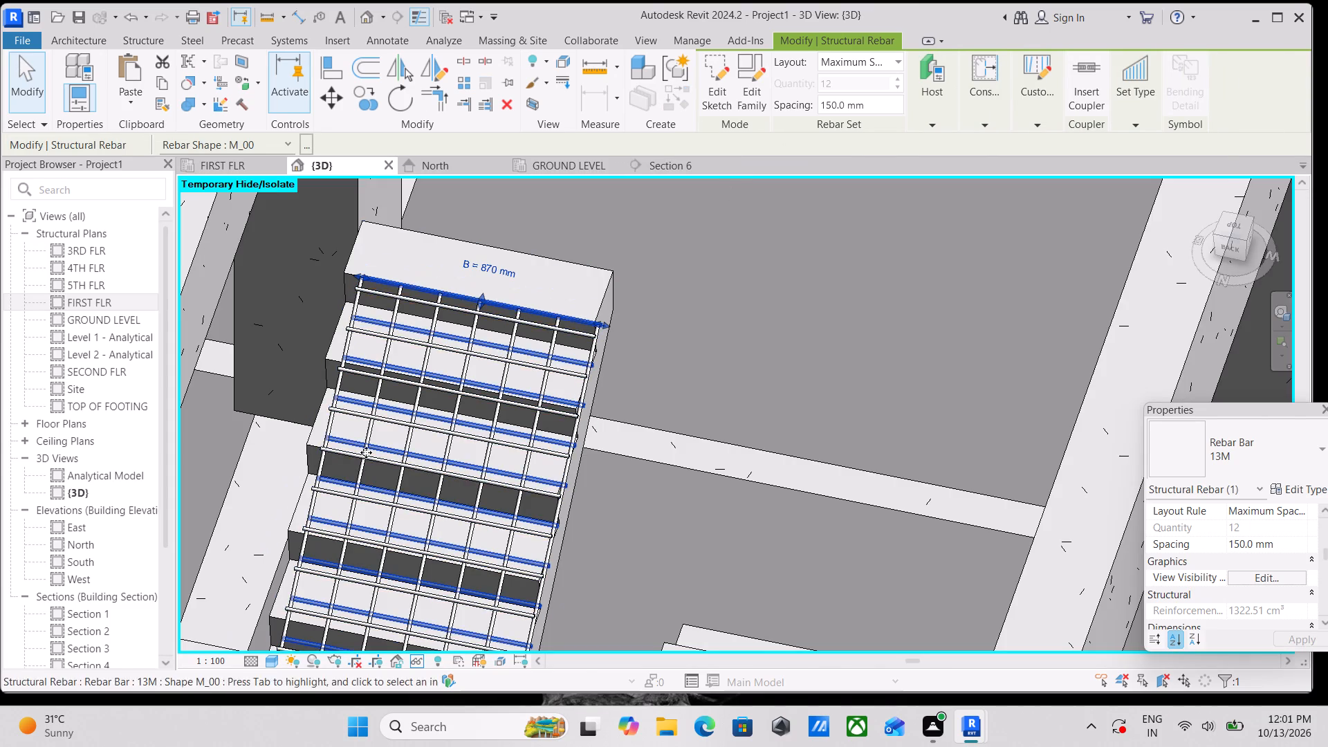
# In Section 6, extend the bent longitudinal bar set's upper end so its sloping segment is about 1770 mm.
pyautogui.click(664, 173)
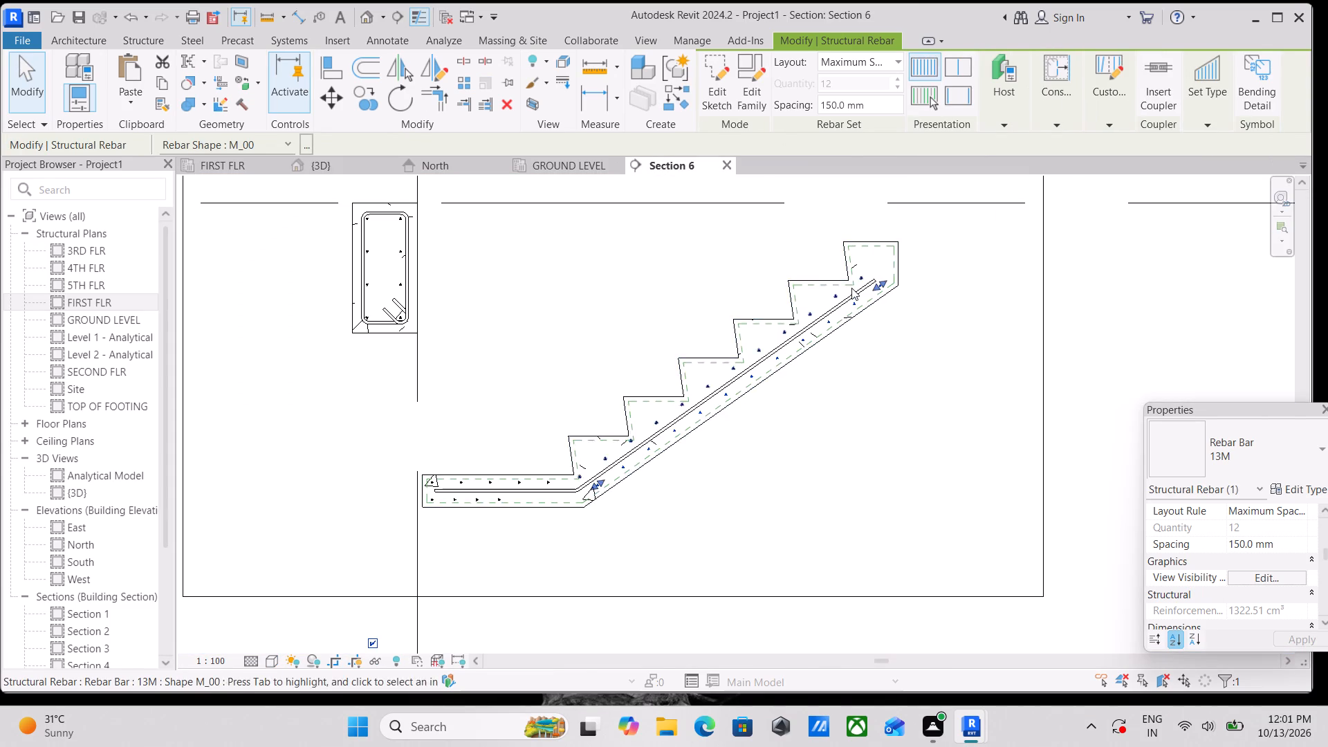
pyautogui.scroll(3, 858, 289)
pyautogui.click(880, 275)
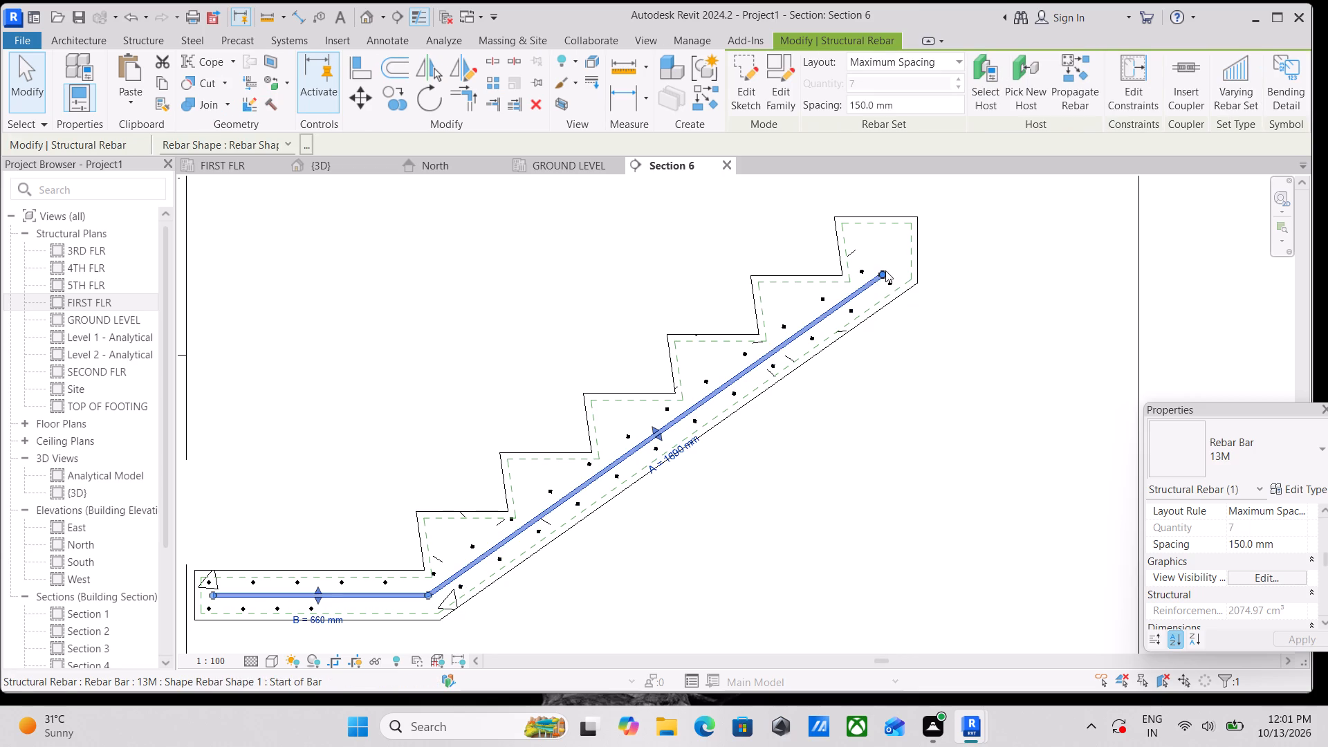
pyautogui.moveTo(885, 270); pyautogui.dragTo(907, 260)
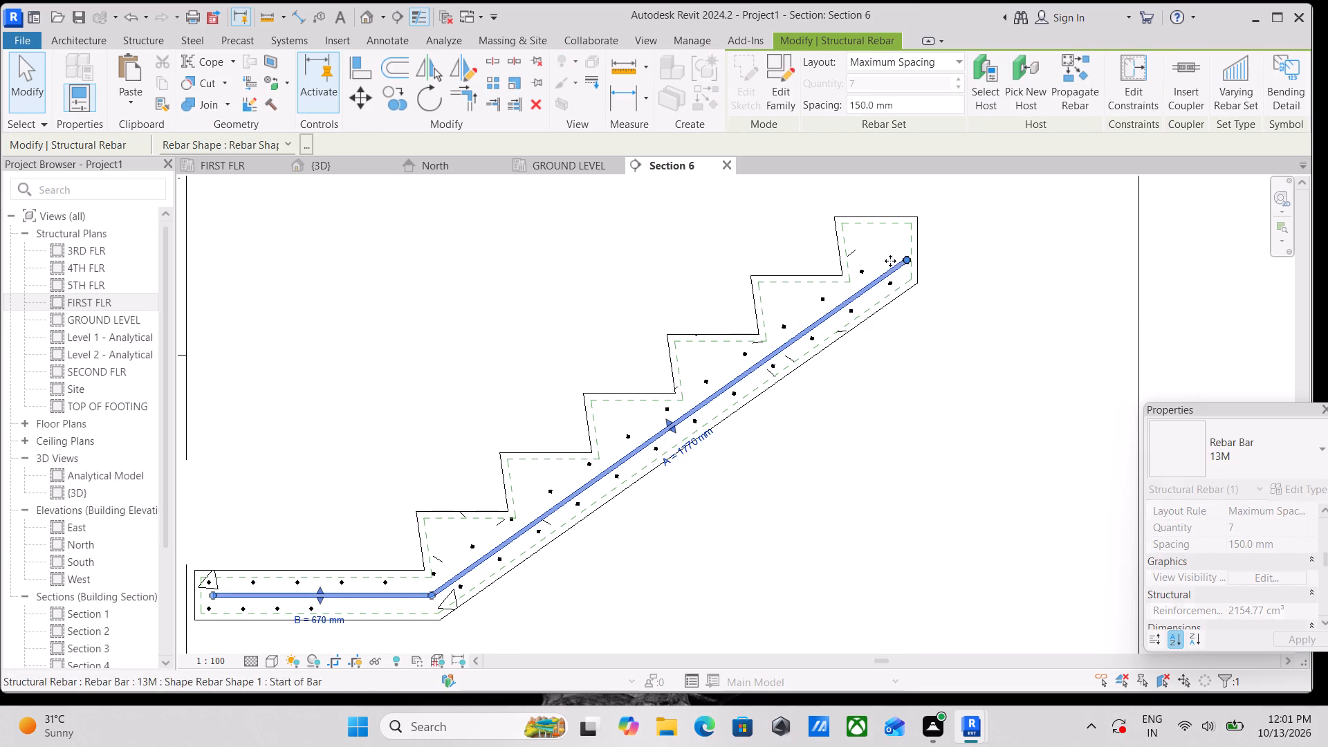
# Extend the shorter flight's upper transverse bar set at its upper end, towards the top step's end face.
pyautogui.click(865, 266)
pyautogui.moveTo(871, 264); pyautogui.dragTo(879, 261)
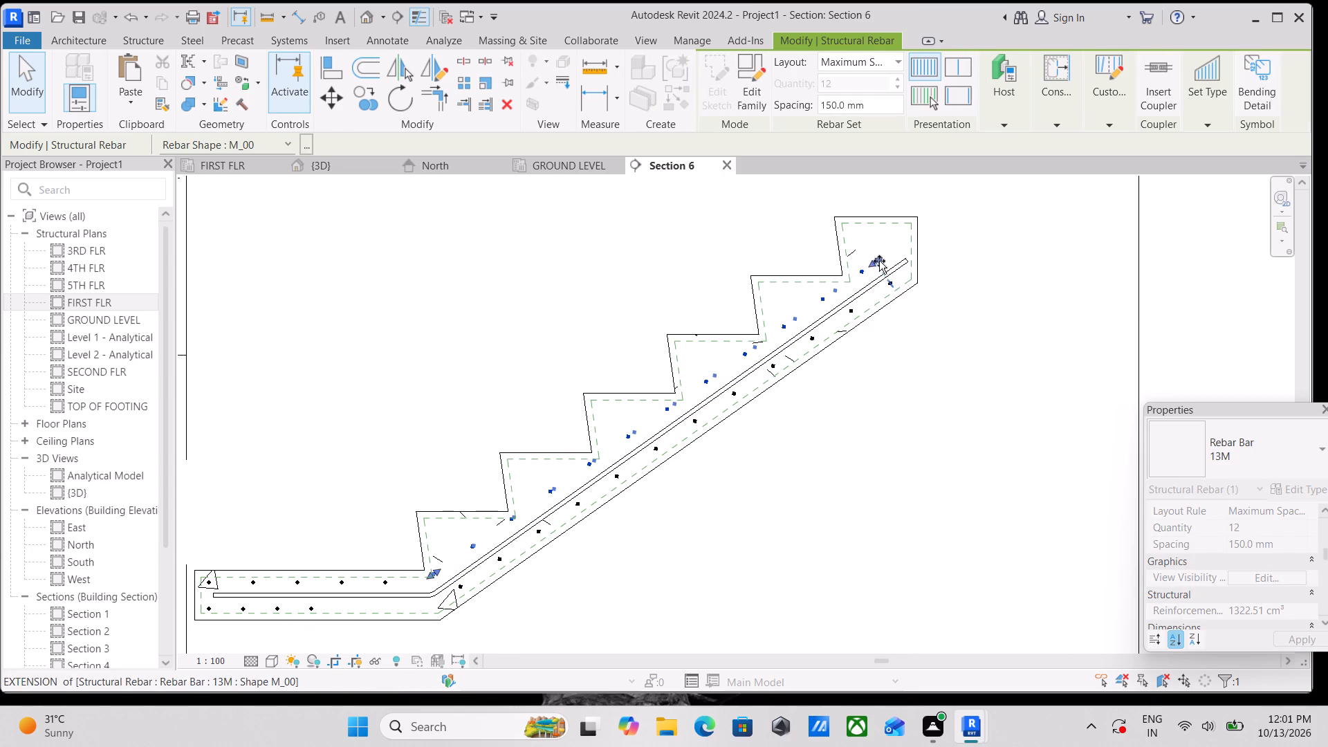
pyautogui.moveTo(879, 261); pyautogui.dragTo(894, 251)
# Extend the shorter flight's lower transverse bar set at its upper end, towards the top step's end face.
pyautogui.click(890, 277)
pyautogui.click(894, 278)
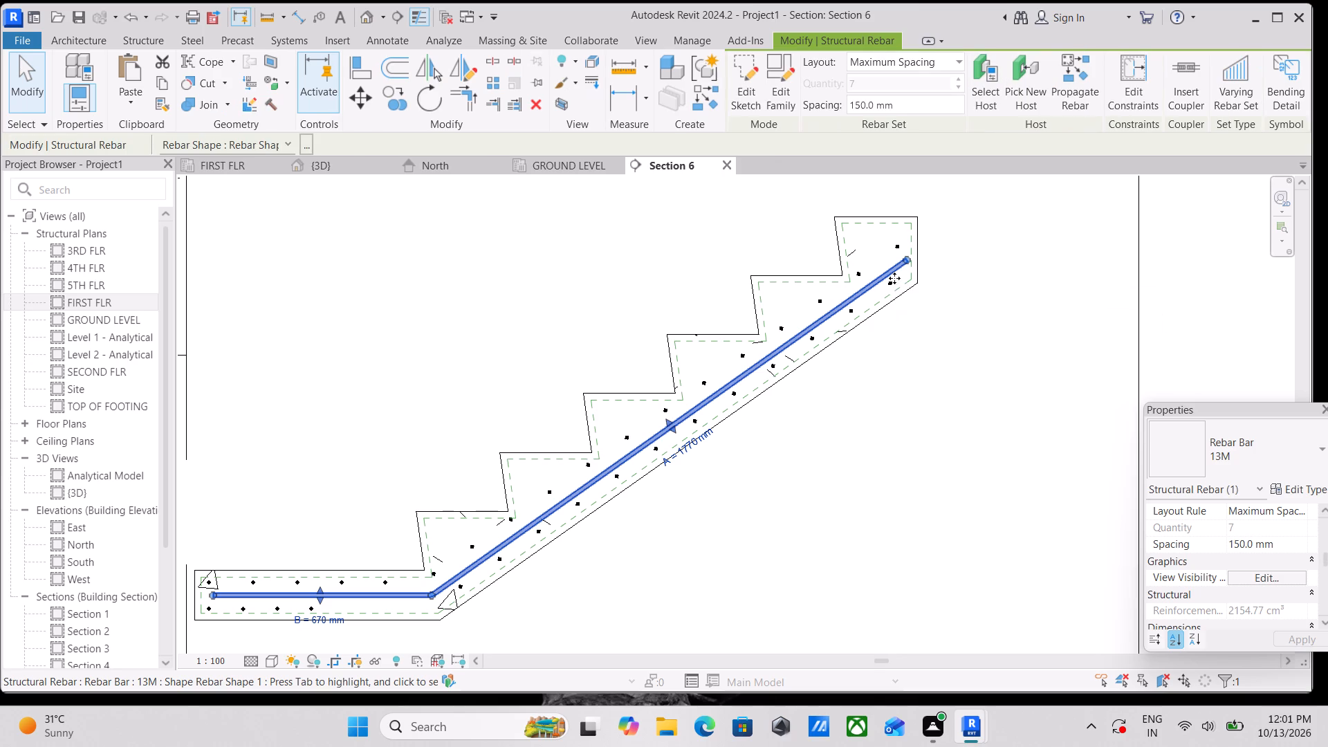
pyautogui.scroll(6, 894, 282)
pyautogui.click(890, 281)
pyautogui.moveTo(890, 281); pyautogui.dragTo(928, 256)
pyautogui.scroll(-4, 925, 259)
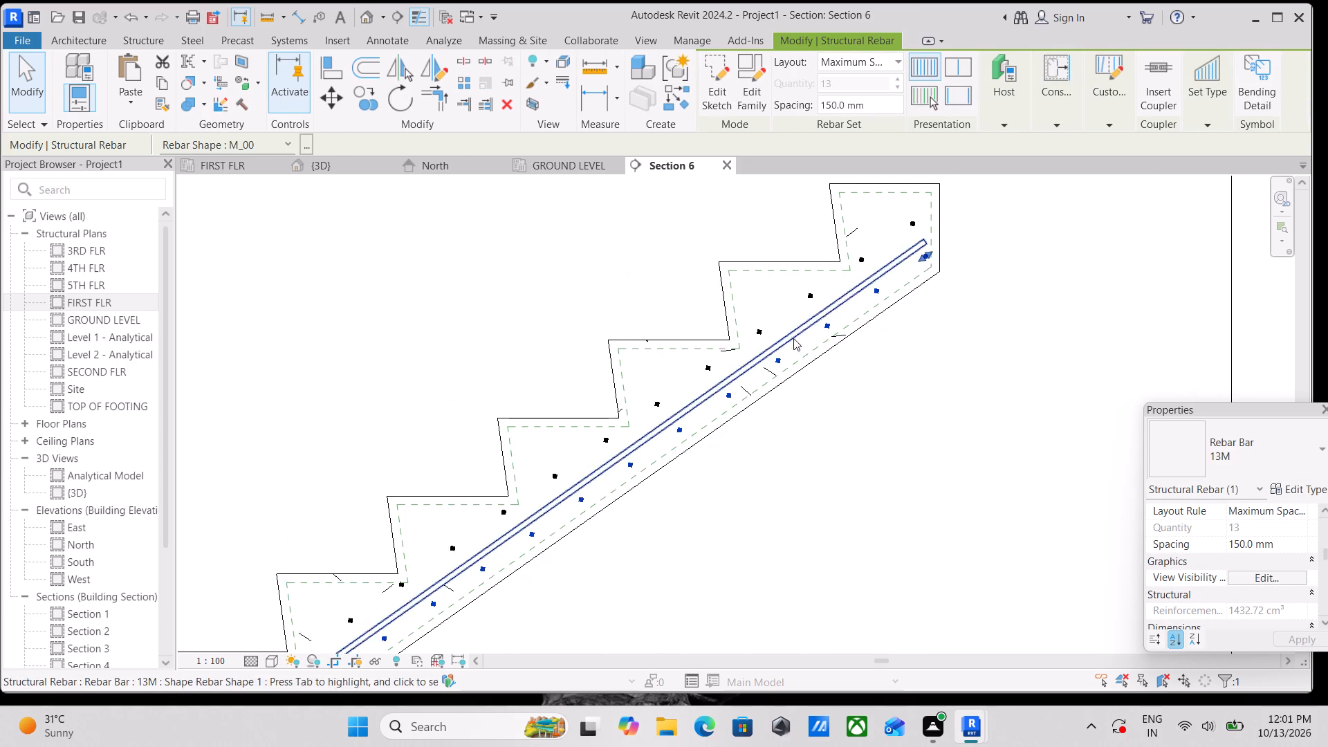
pyautogui.scroll(-4, 793, 339)
pyautogui.press('Escape')
# Extend the lower transverse bar set at its lower end, towards the bend at the landing.
pyautogui.moveTo(722, 491); pyautogui.dragTo(846, 353, button='middle')
pyautogui.scroll(9, 640, 367)
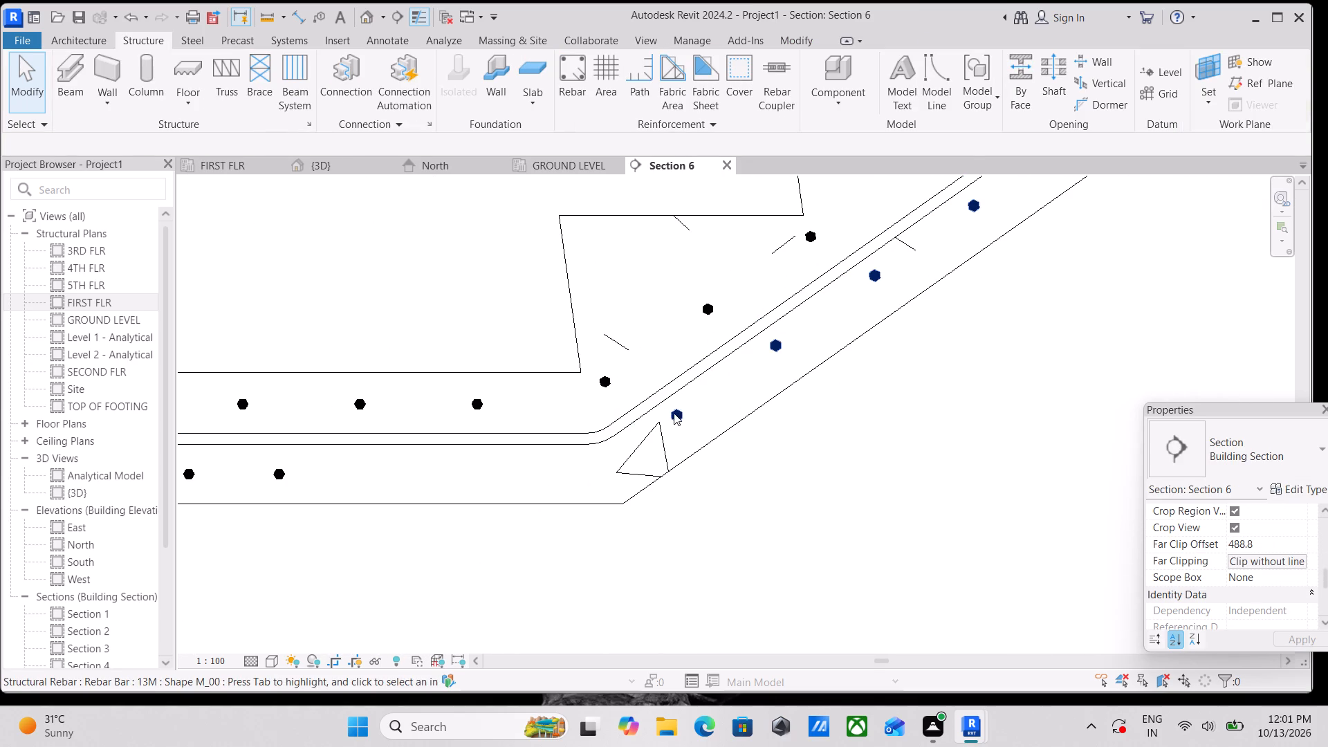
pyautogui.click(675, 413)
pyautogui.moveTo(667, 418); pyautogui.dragTo(648, 436)
pyautogui.scroll(-4, 648, 436)
pyautogui.press('Escape')
# Examine the reinforced stair within the building frame in the {3D} view from several directions.
pyautogui.scroll(-6, 656, 432)
pyautogui.scroll(-5, 754, 387)
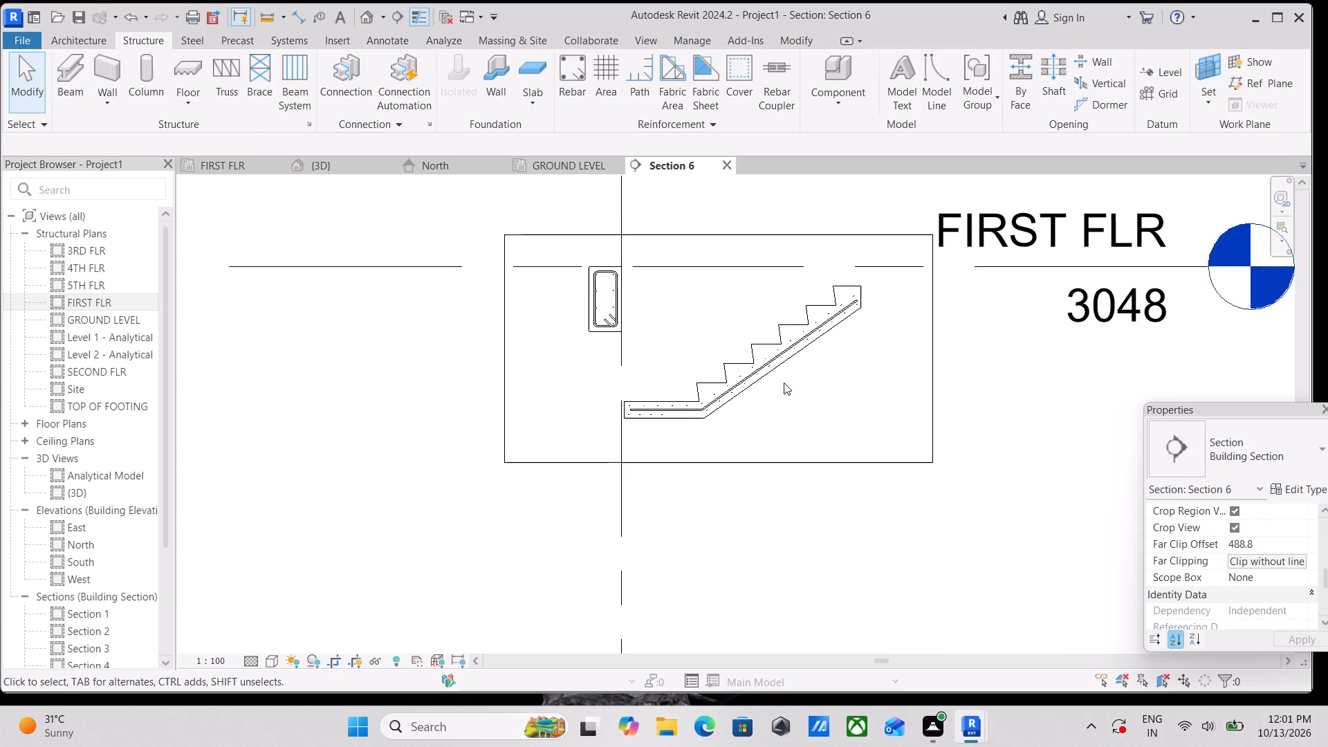
pyautogui.moveTo(784, 382); pyautogui.dragTo(774, 403, button='middle')
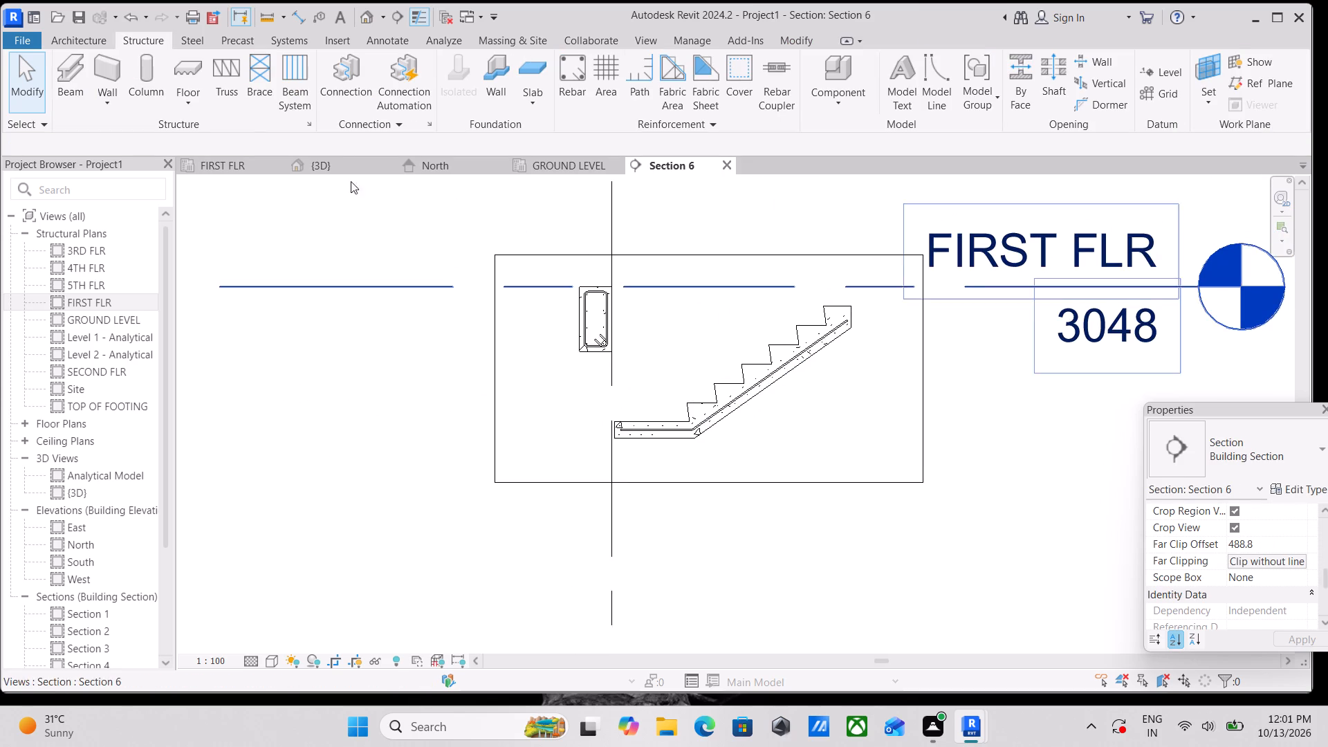
pyautogui.click(327, 165)
pyautogui.scroll(-3, 565, 454)
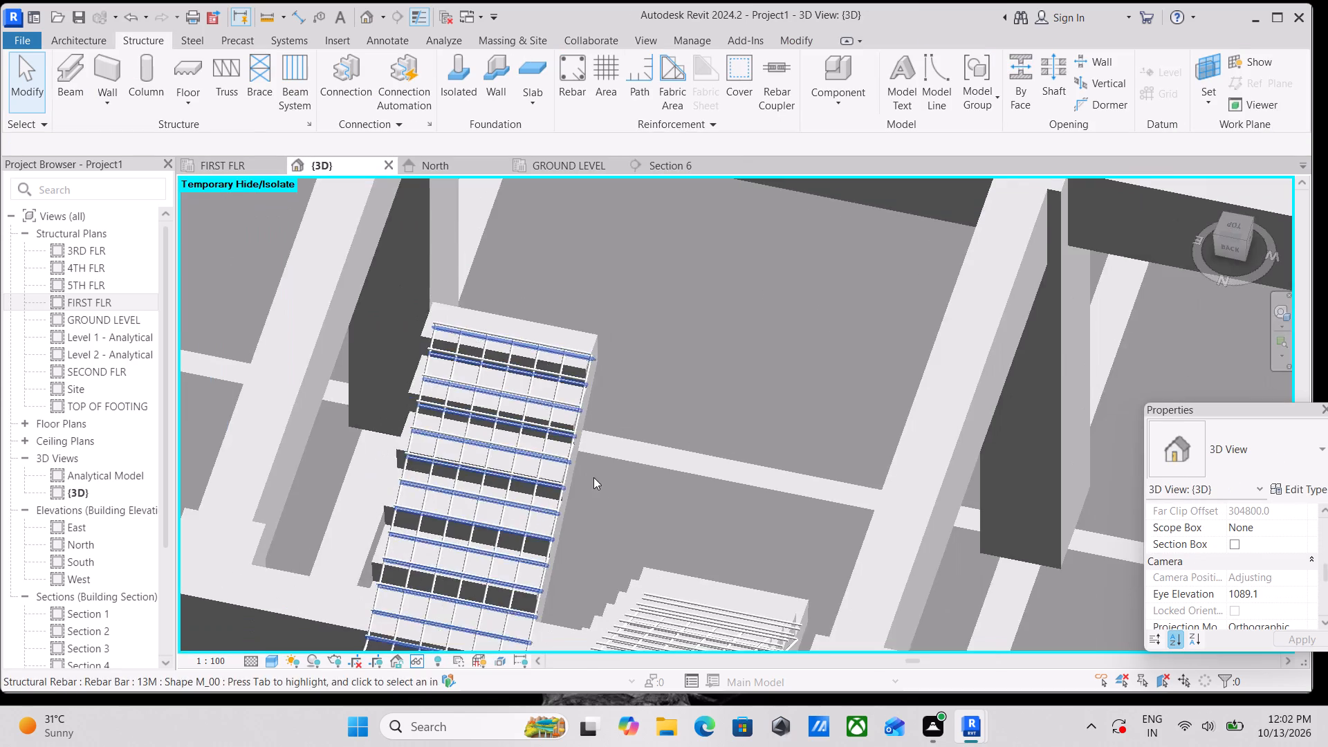
pyautogui.scroll(-3, 593, 477)
pyautogui.keyDown('shift'); pyautogui.moveTo(629, 513); pyautogui.dragTo(694, 439, button='middle'); pyautogui.keyUp('shift')
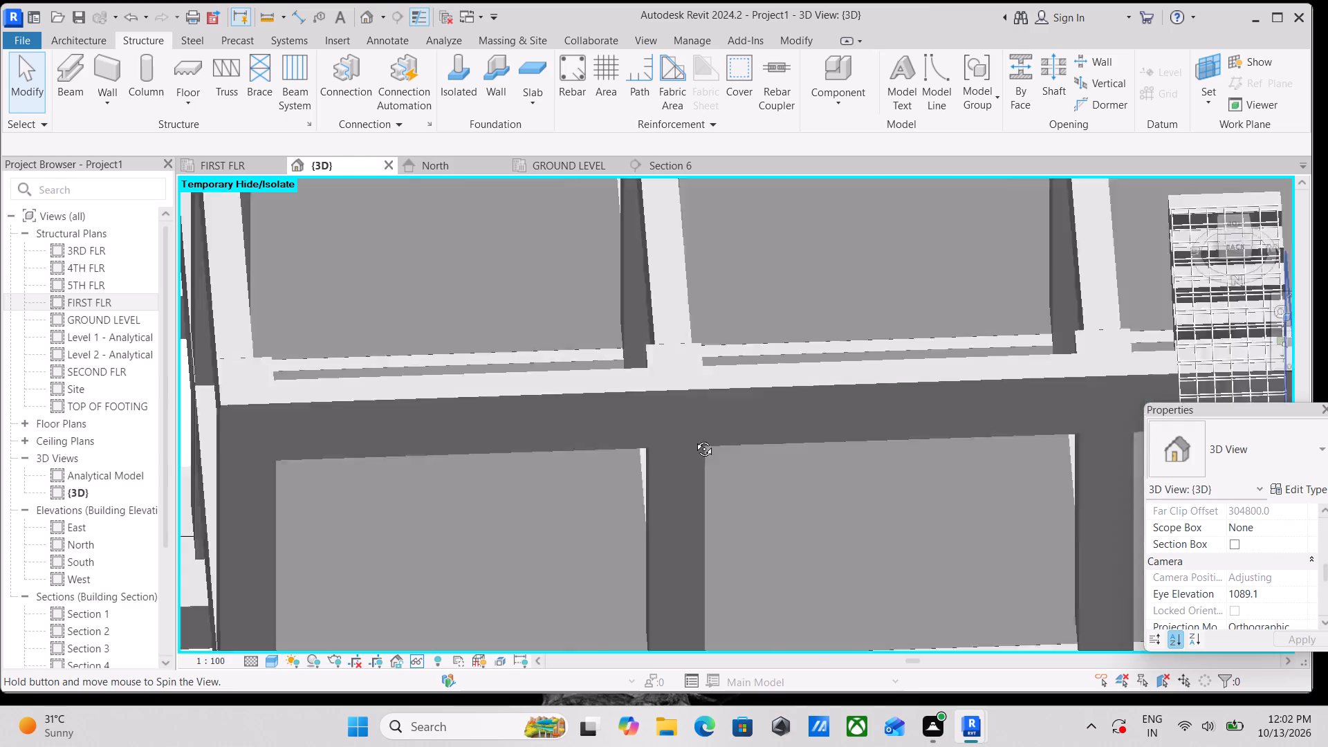
pyautogui.keyDown('shift'); pyautogui.moveTo(694, 439); pyautogui.dragTo(774, 390, button='middle'); pyautogui.keyUp('shift')
pyautogui.scroll(-1, 774, 390)
pyautogui.moveTo(774, 390); pyautogui.dragTo(135, 524, button='middle')
pyautogui.scroll(-6, 397, 482)
pyautogui.moveTo(476, 447); pyautogui.dragTo(308, 524, button='middle')
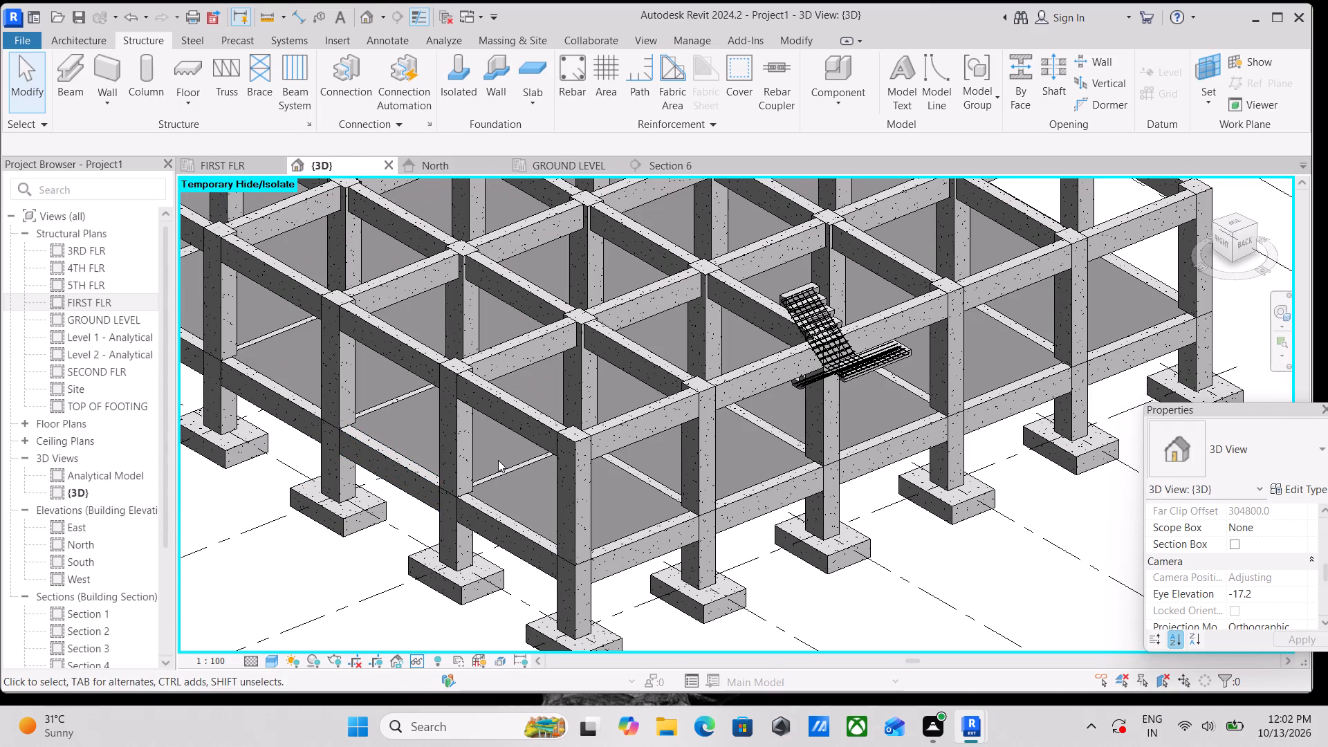
pyautogui.keyDown('shift'); pyautogui.moveTo(499, 463); pyautogui.dragTo(741, 292, button='middle'); pyautogui.keyUp('shift')
pyautogui.moveTo(738, 294); pyautogui.dragTo(679, 326, button='middle')
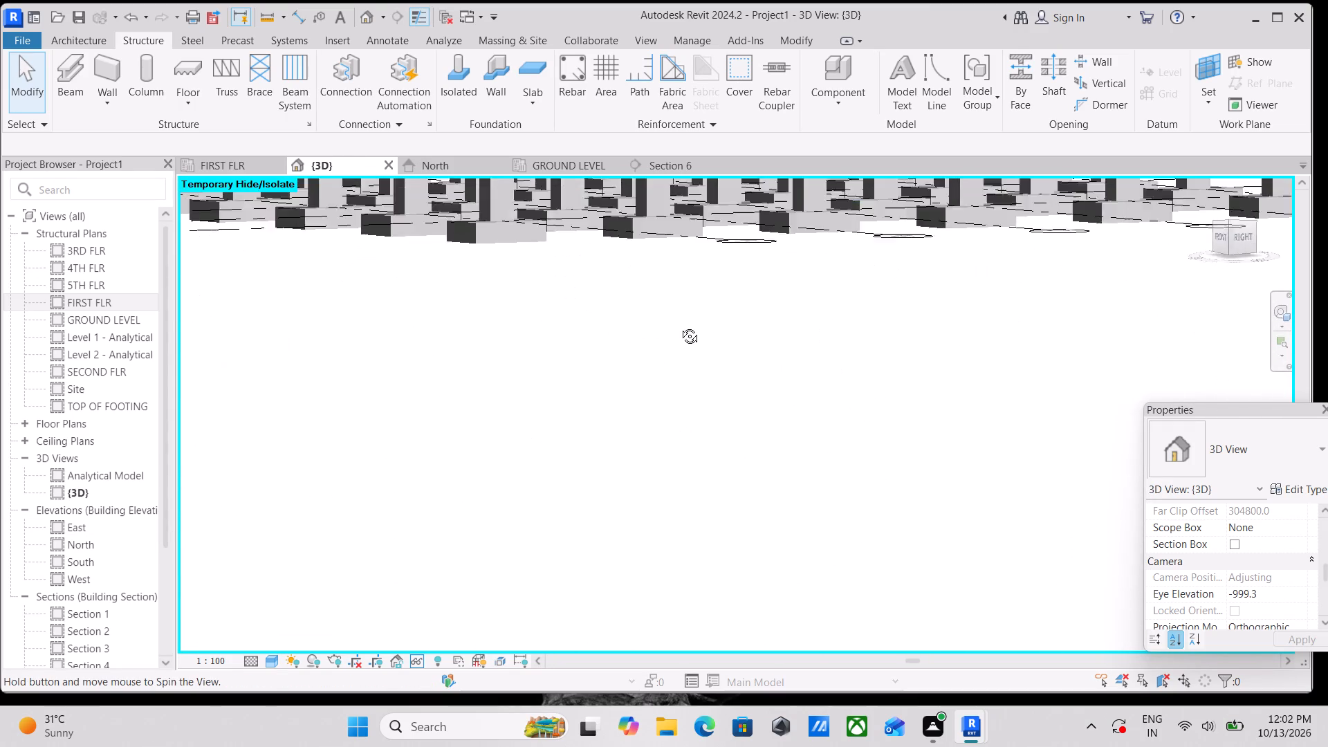
pyautogui.moveTo(679, 326); pyautogui.dragTo(624, 342, button='middle')
pyautogui.keyDown('shift'); pyautogui.scroll(1, 624, 342); pyautogui.keyUp('shift')
pyautogui.scroll(-2, 629, 339)
pyautogui.moveTo(629, 339); pyautogui.dragTo(555, 596, button='middle')
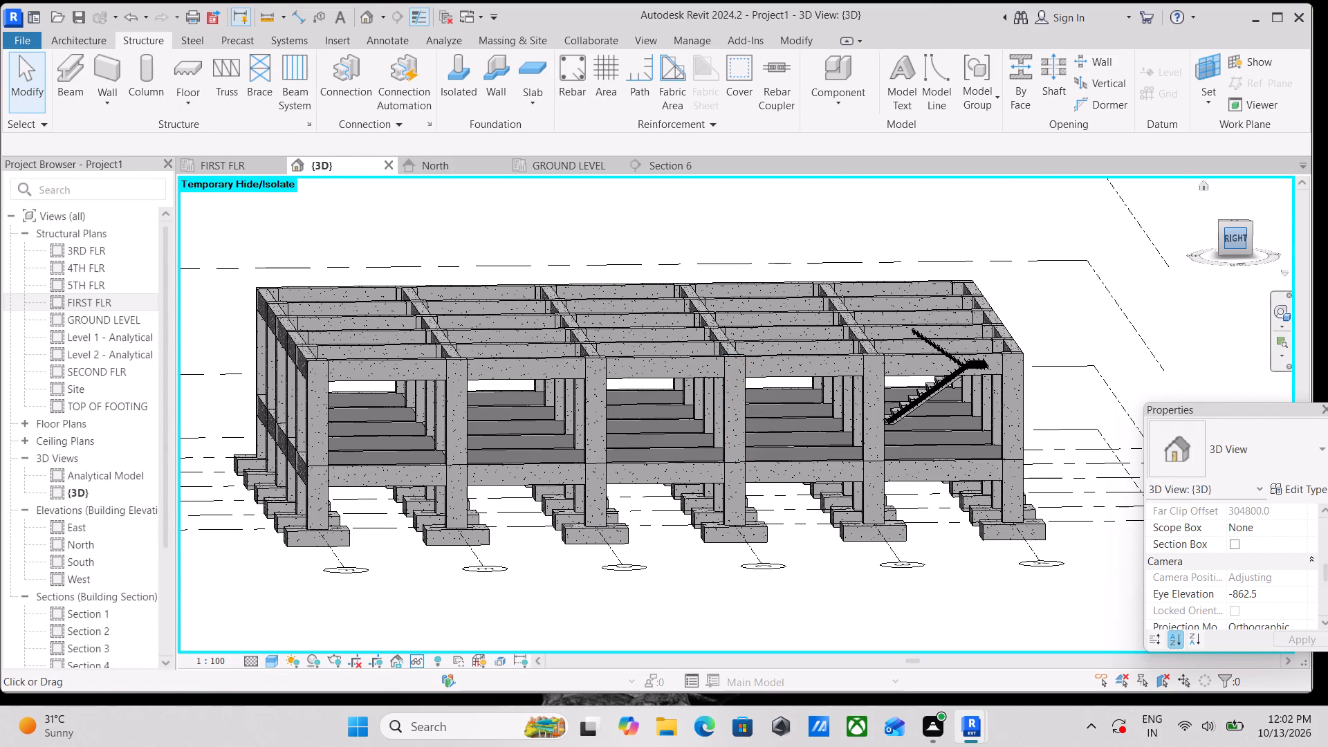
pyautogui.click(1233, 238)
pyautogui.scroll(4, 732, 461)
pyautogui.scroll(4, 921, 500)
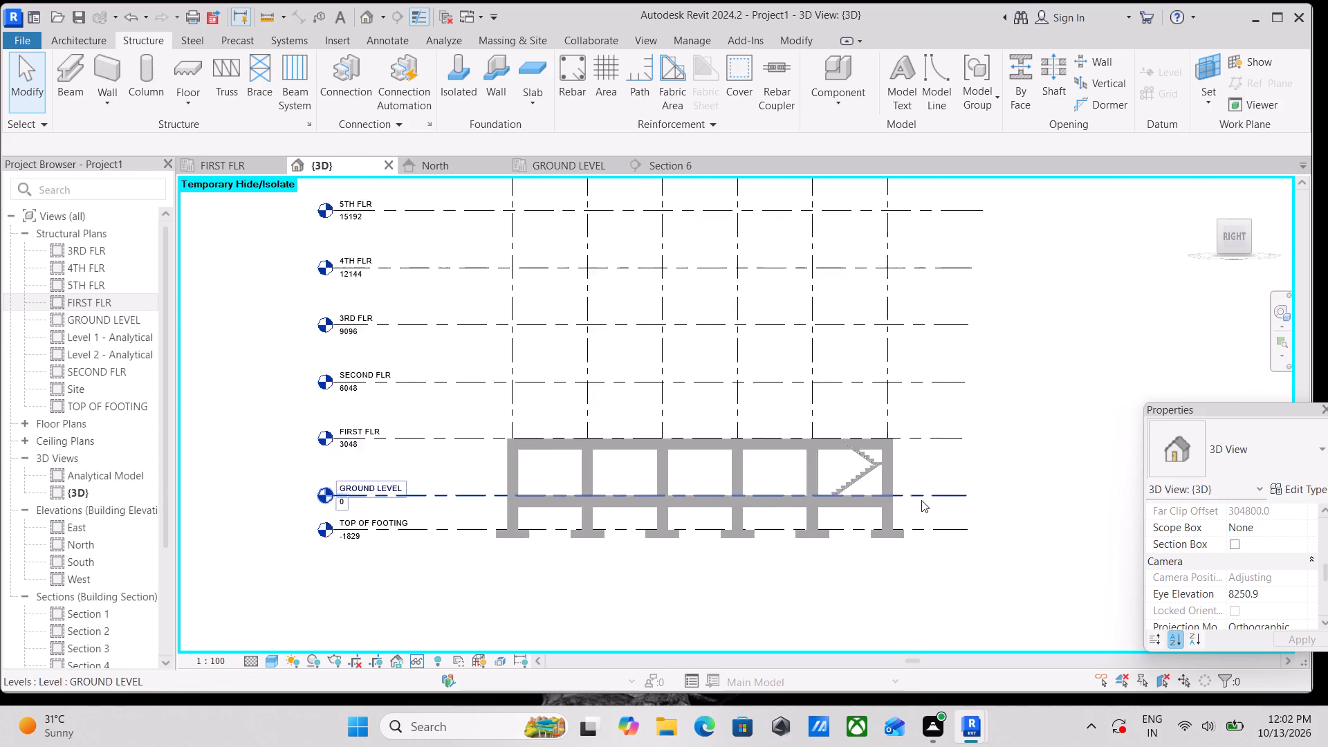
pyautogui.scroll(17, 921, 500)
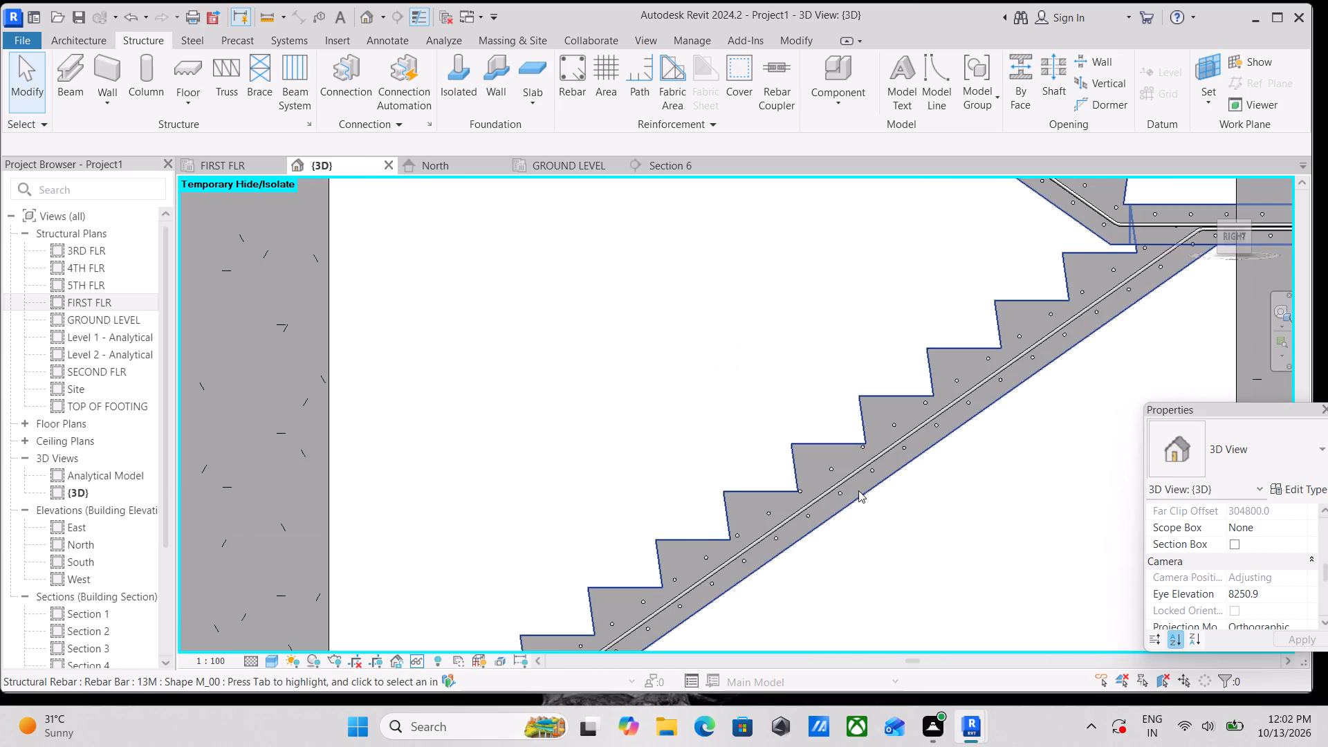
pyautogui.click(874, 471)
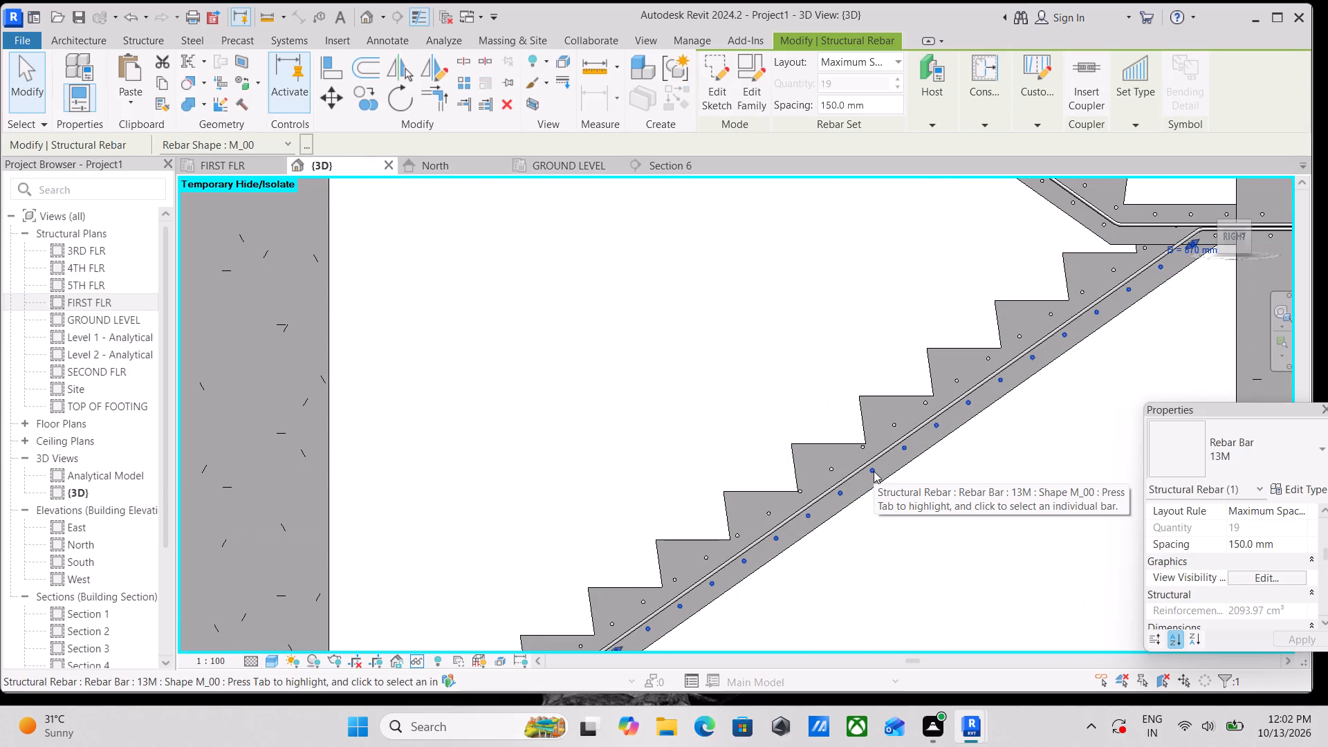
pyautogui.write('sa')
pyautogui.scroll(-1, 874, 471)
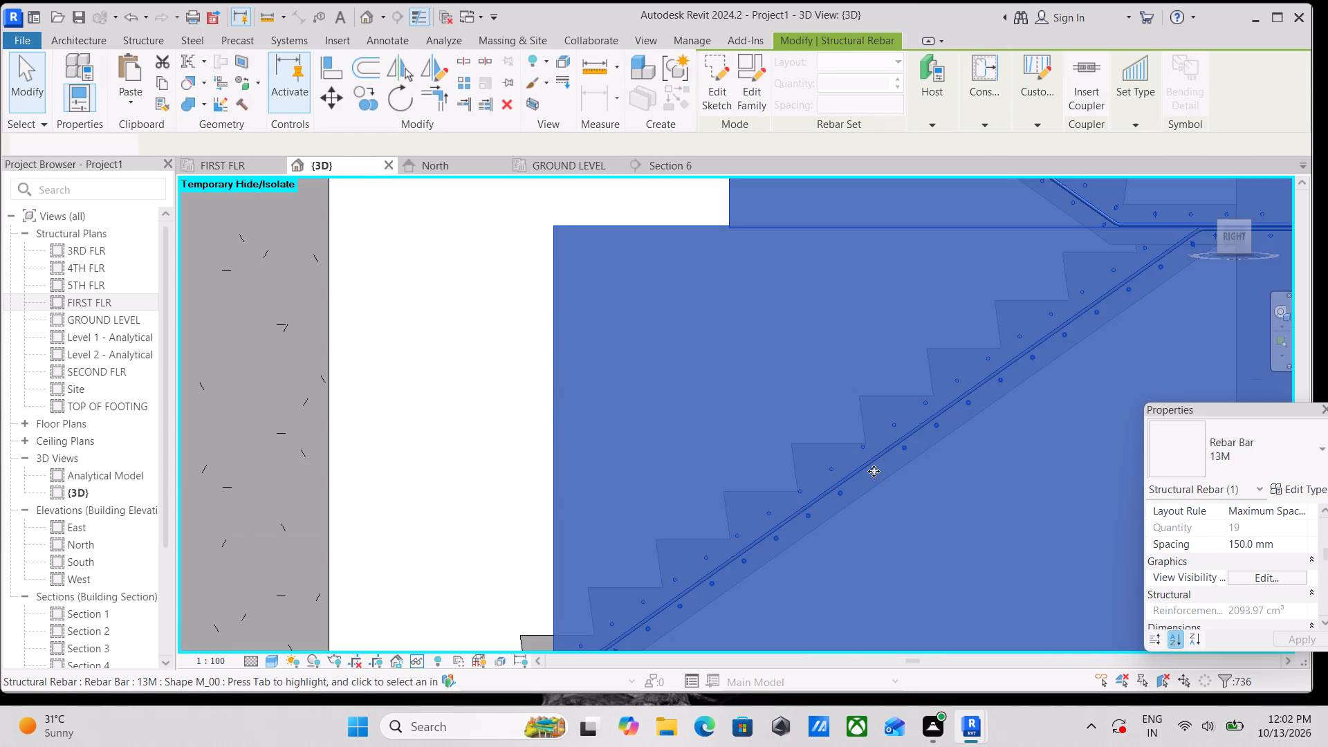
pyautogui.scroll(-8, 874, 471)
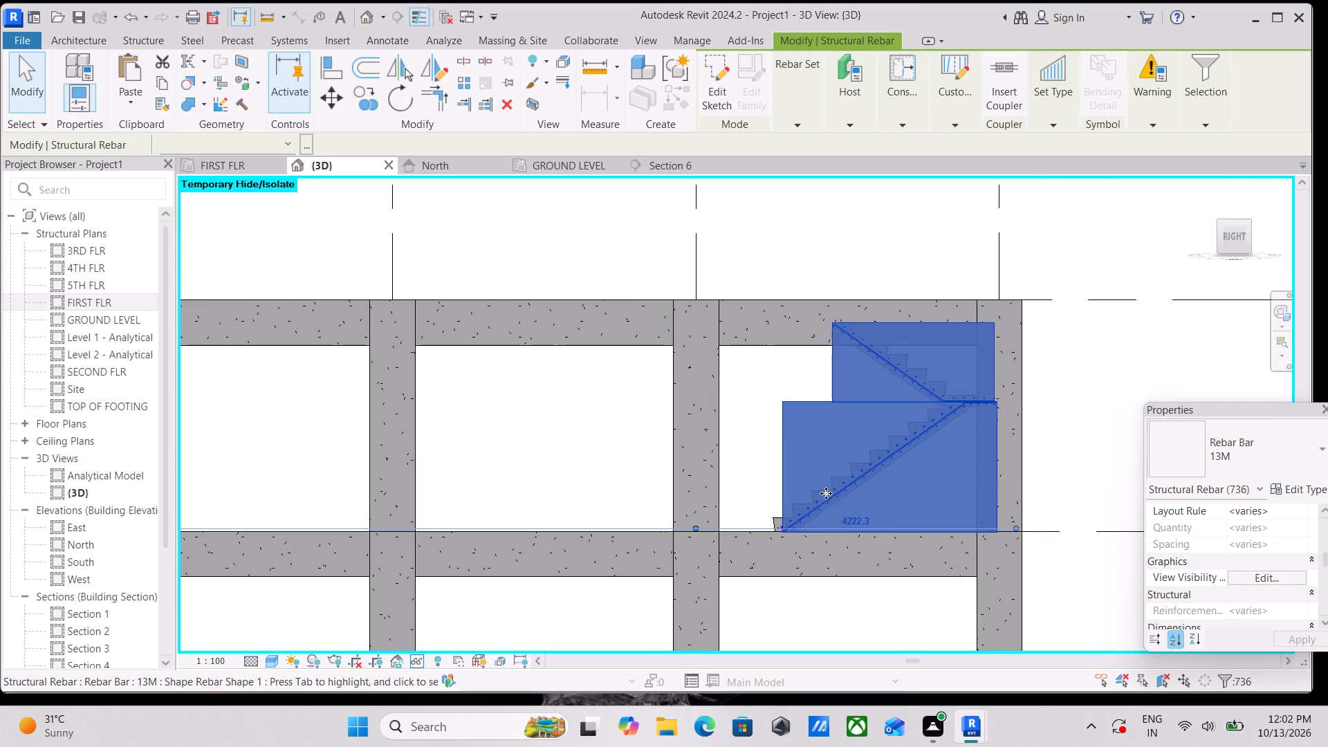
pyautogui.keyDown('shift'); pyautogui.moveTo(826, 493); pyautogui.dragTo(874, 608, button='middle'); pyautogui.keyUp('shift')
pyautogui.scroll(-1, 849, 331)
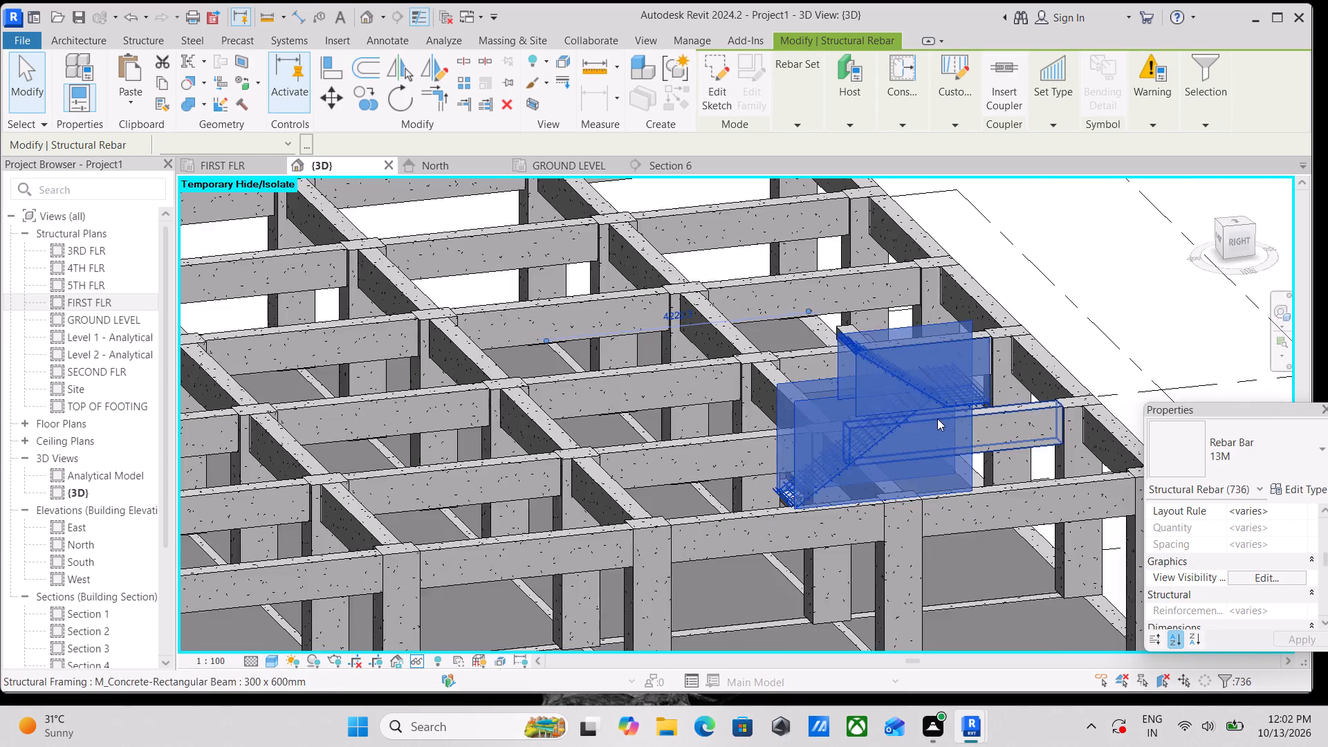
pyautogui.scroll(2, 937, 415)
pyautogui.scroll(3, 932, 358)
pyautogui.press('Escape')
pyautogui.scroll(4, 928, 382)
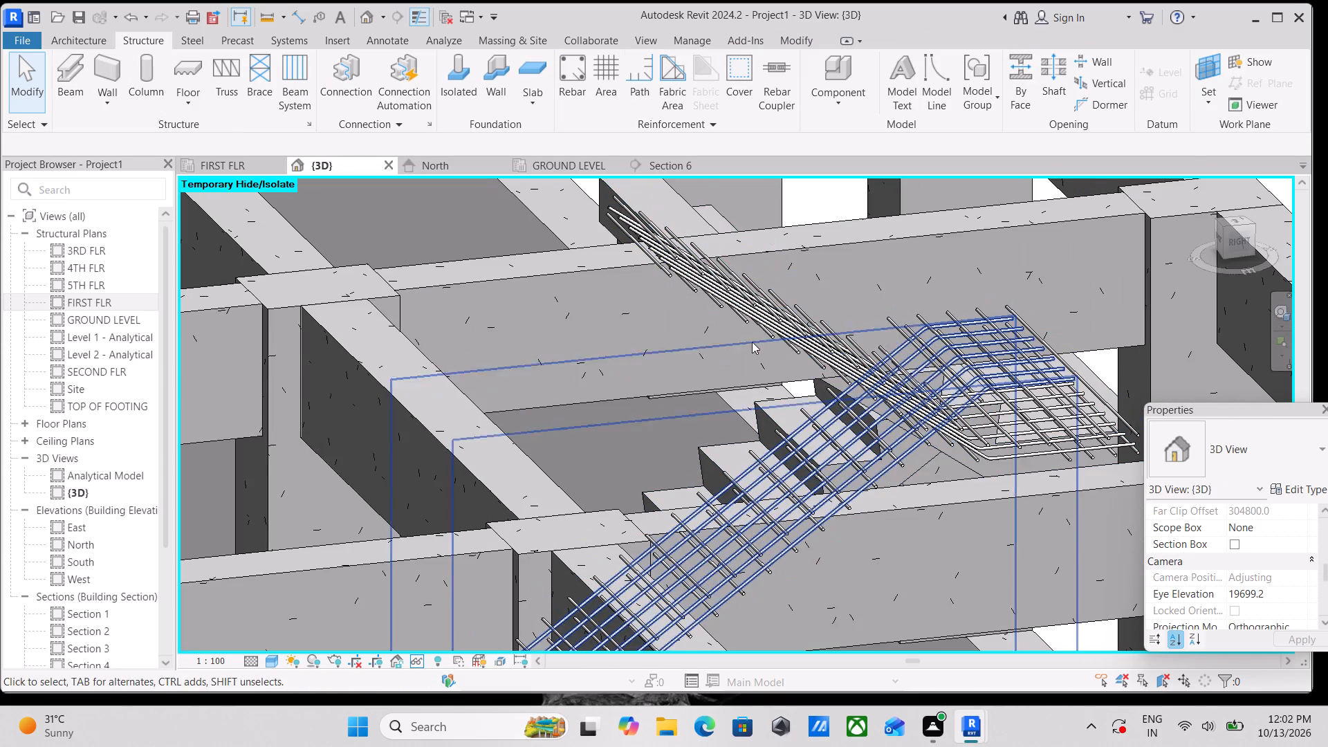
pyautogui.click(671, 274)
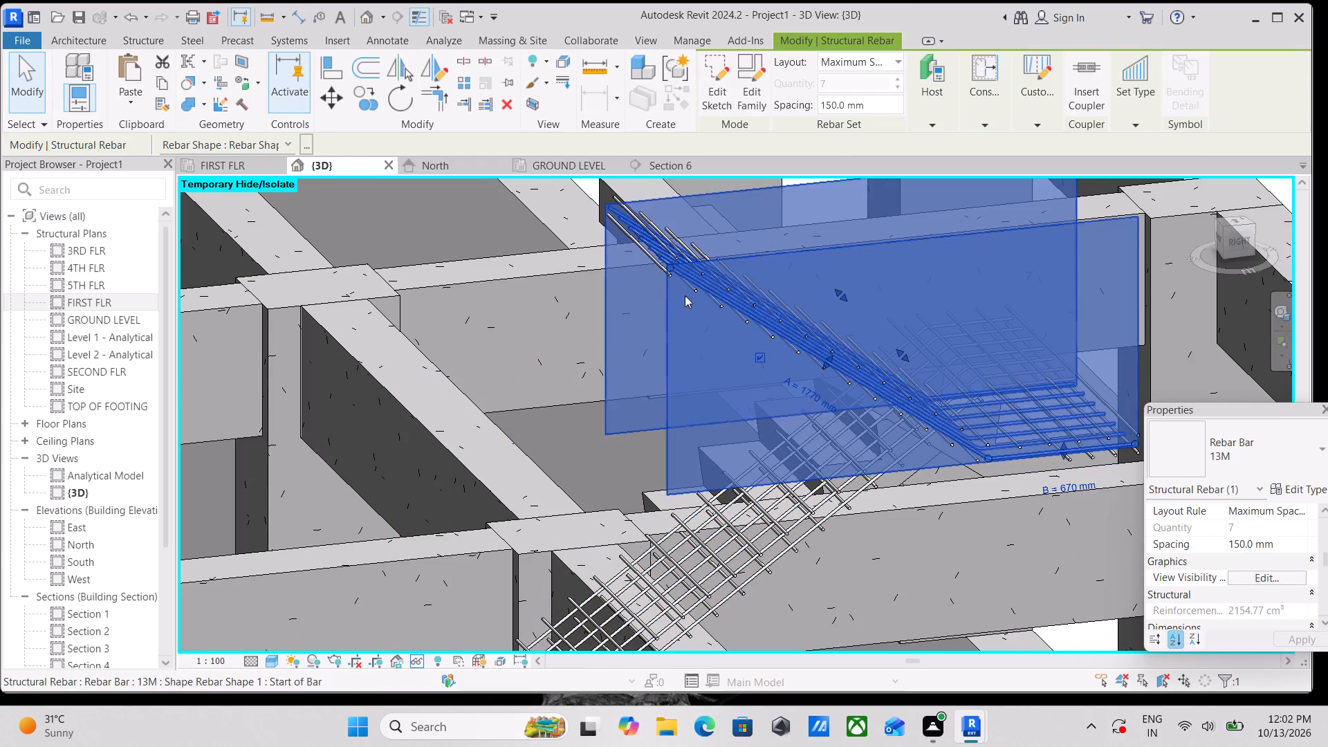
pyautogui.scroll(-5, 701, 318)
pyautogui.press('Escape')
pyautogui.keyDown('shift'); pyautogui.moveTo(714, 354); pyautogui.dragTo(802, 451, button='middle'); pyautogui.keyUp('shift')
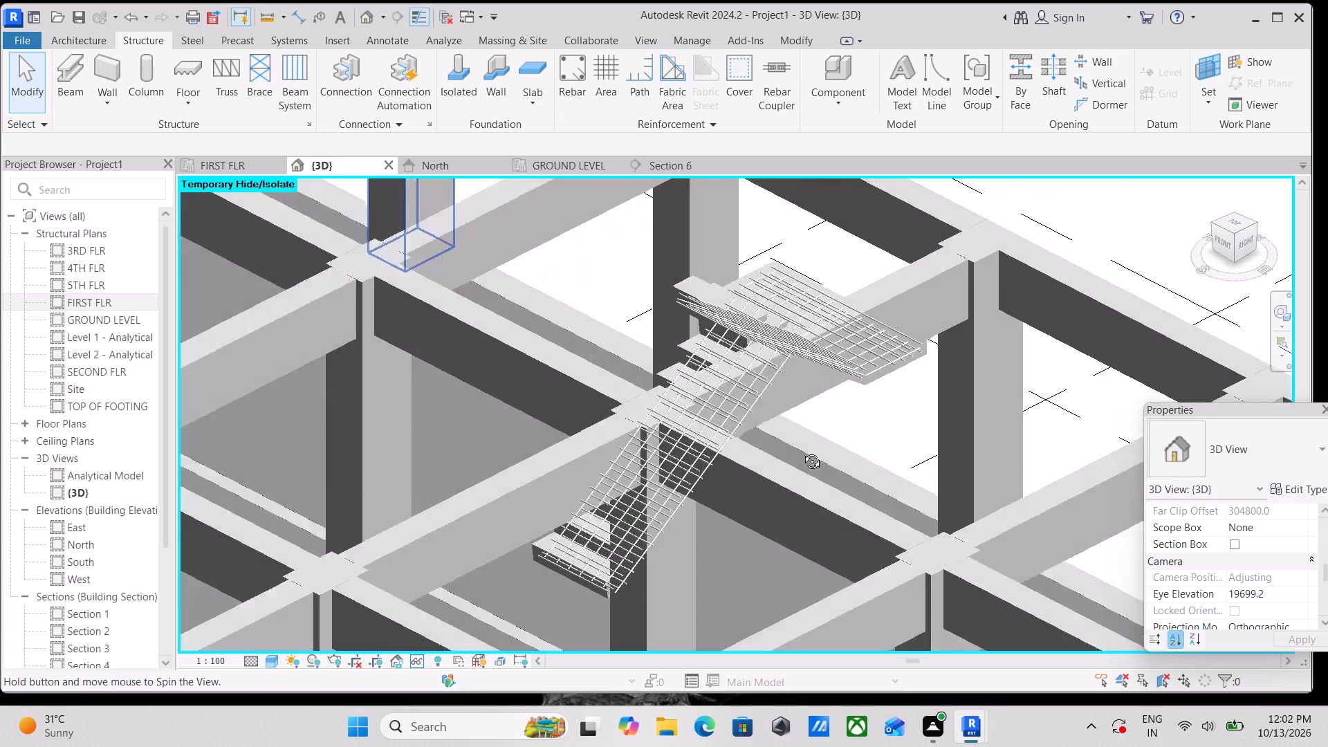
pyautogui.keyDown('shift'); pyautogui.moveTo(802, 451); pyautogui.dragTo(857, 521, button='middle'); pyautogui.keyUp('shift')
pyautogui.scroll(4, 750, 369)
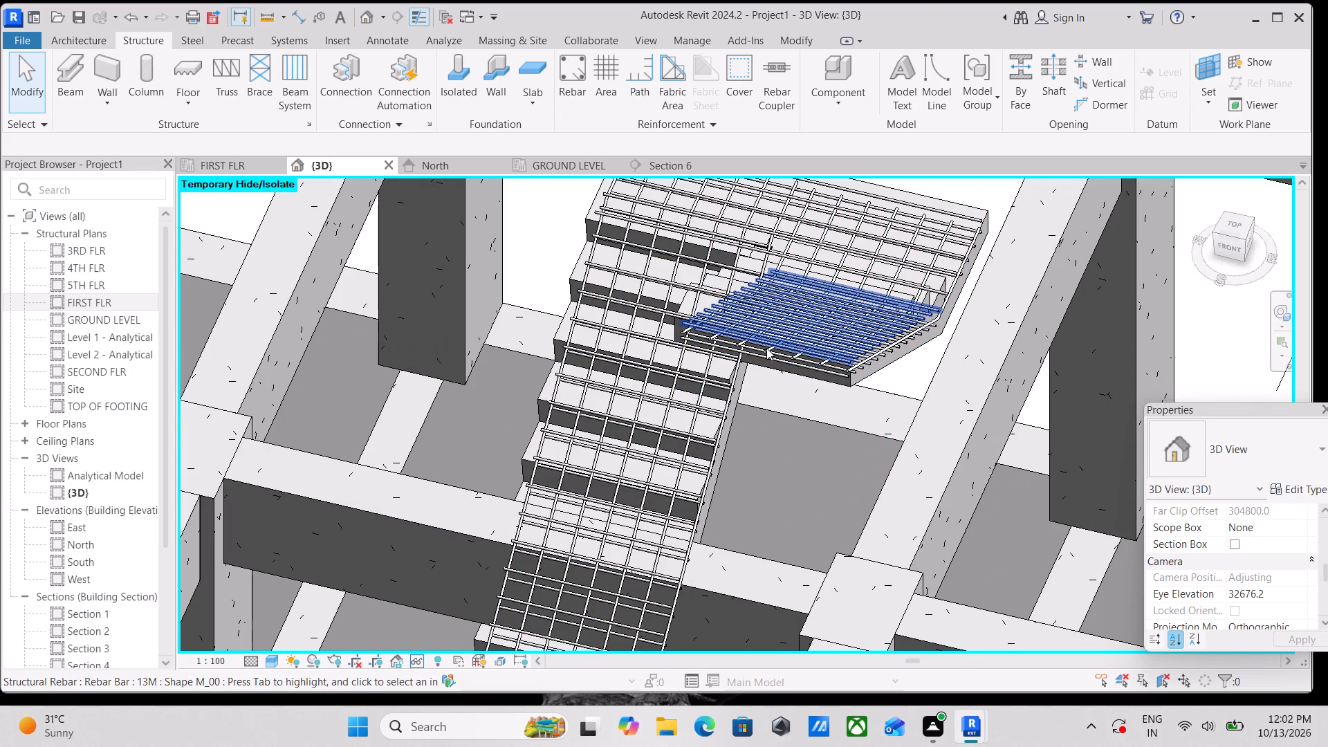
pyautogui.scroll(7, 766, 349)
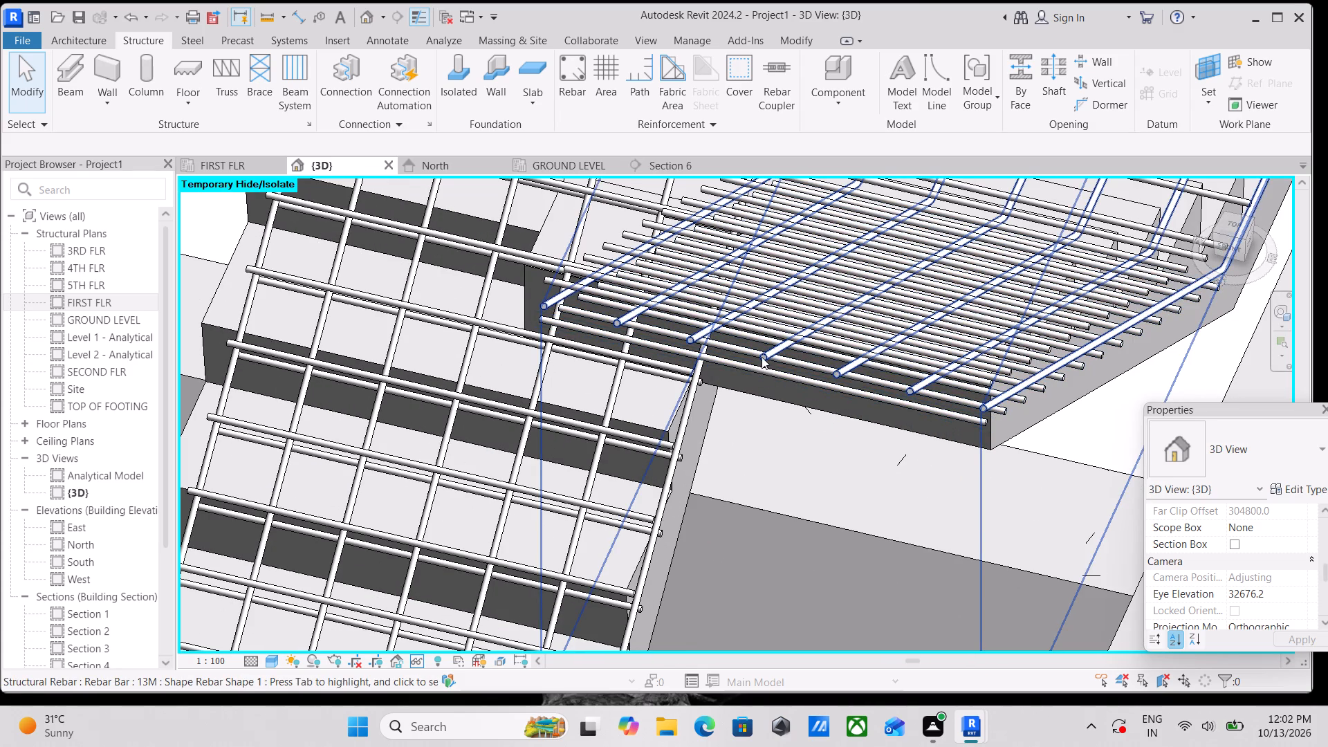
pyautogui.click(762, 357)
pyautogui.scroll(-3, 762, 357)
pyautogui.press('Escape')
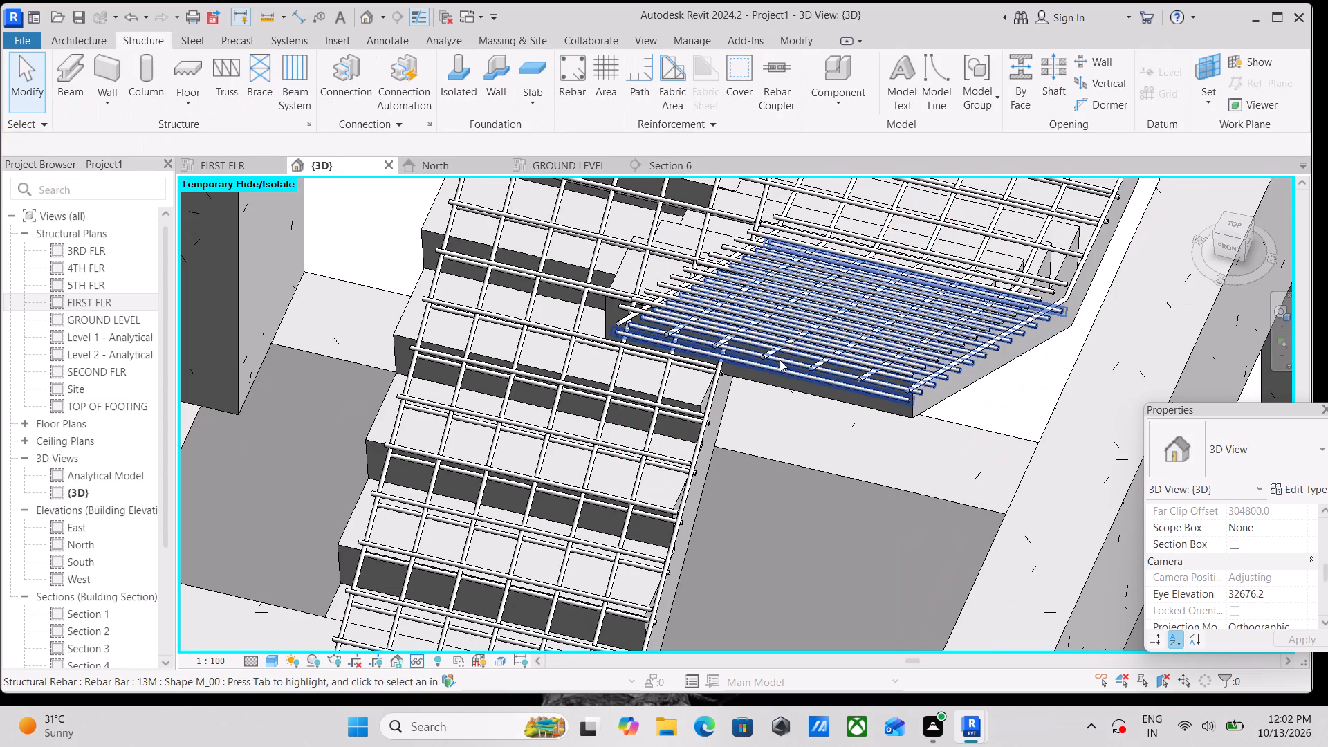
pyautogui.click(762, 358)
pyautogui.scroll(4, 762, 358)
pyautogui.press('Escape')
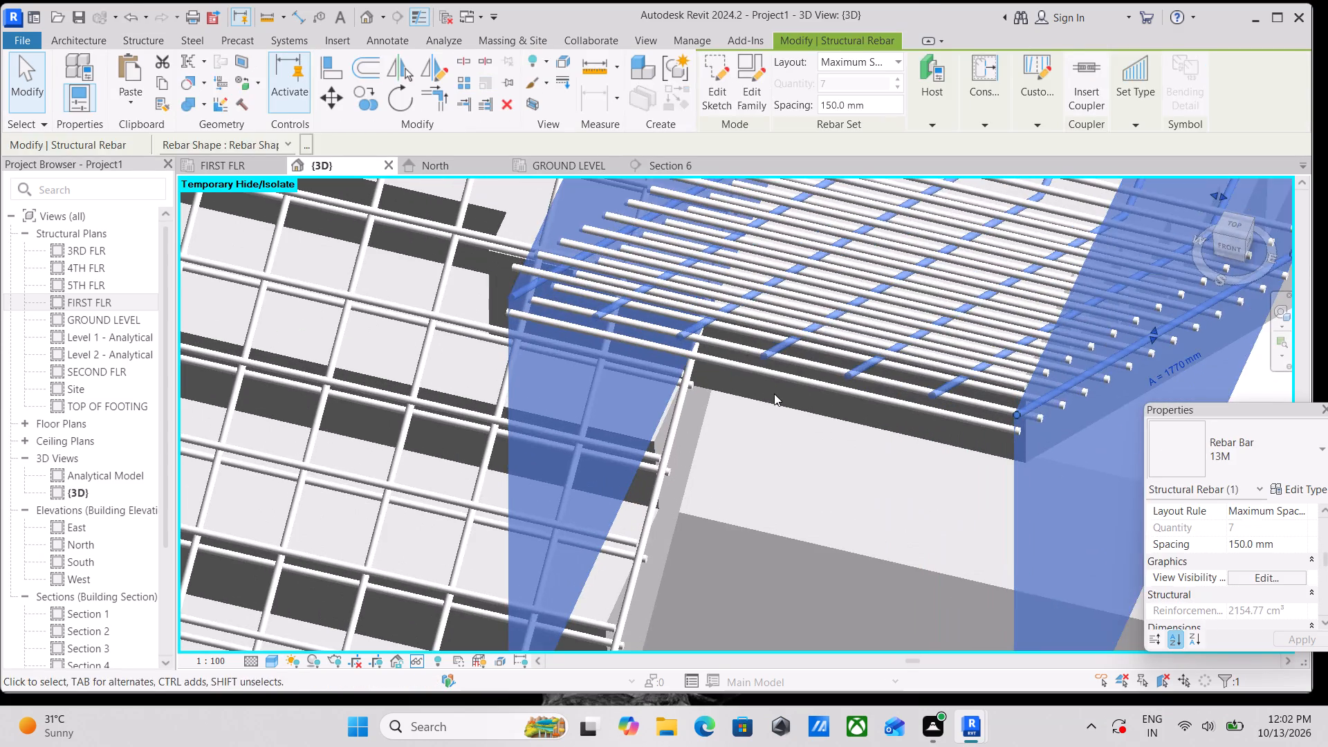
# Select all 13M rebar instances from the shorter flight's transverse bar set and temporarily hide them in the {3D} view.
pyautogui.click(785, 381)
pyautogui.scroll(-1, 785, 381)
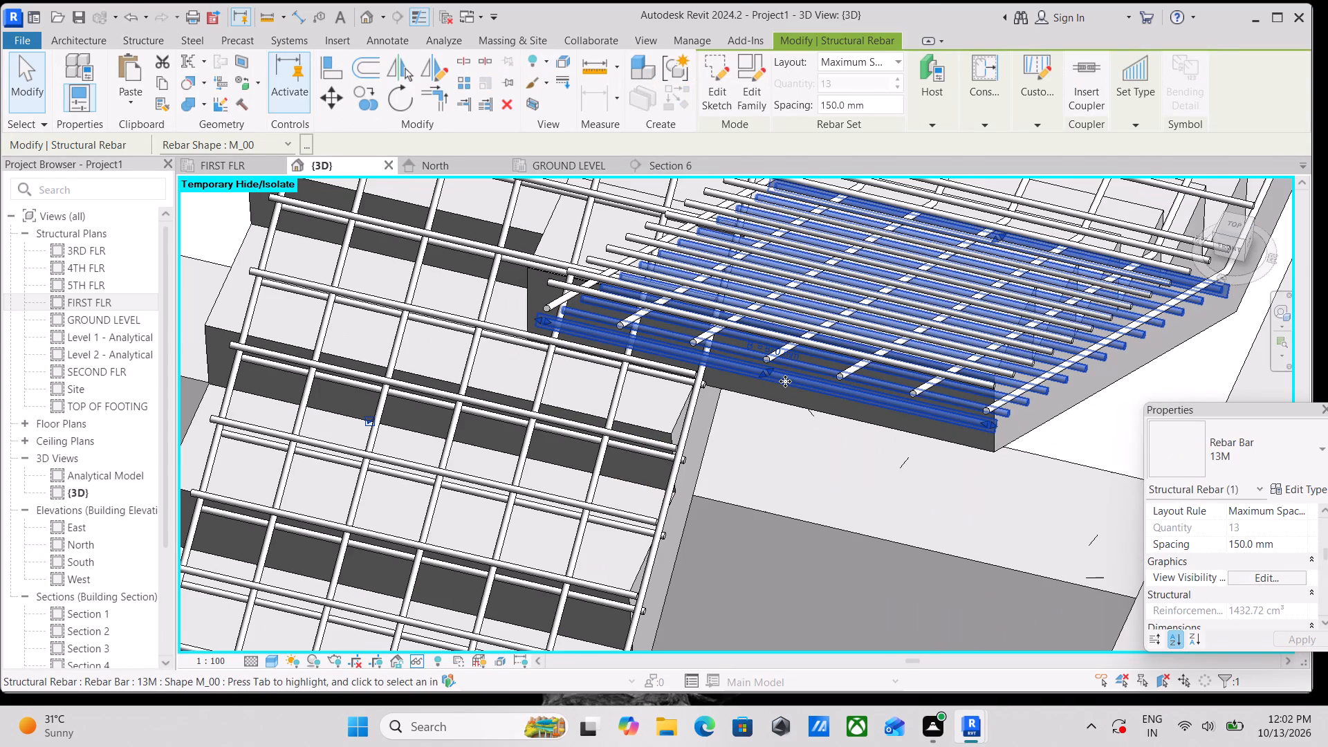
pyautogui.write('sa')
pyautogui.scroll(-3, 785, 381)
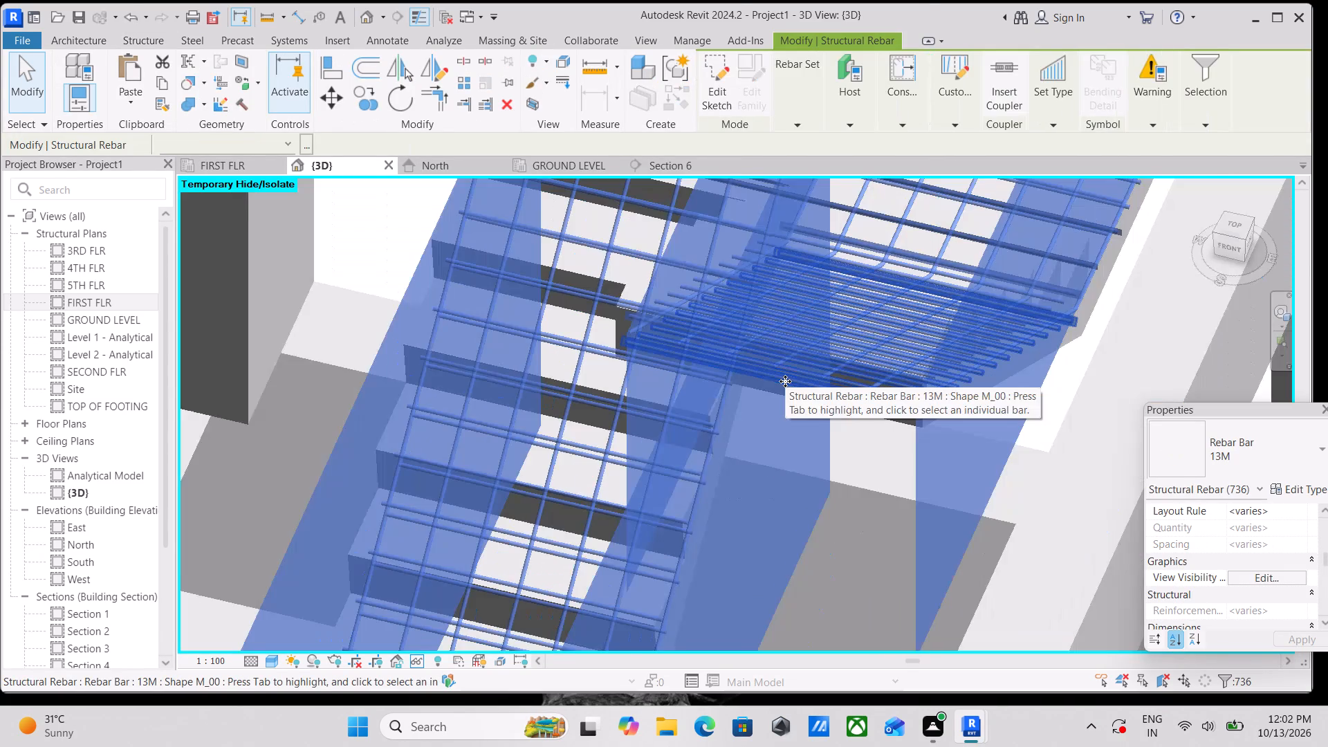
pyautogui.write('hh')
# Examine the concrete stair and building frame with the rebar hidden, from the front, the right side and above.
pyautogui.scroll(-5, 785, 381)
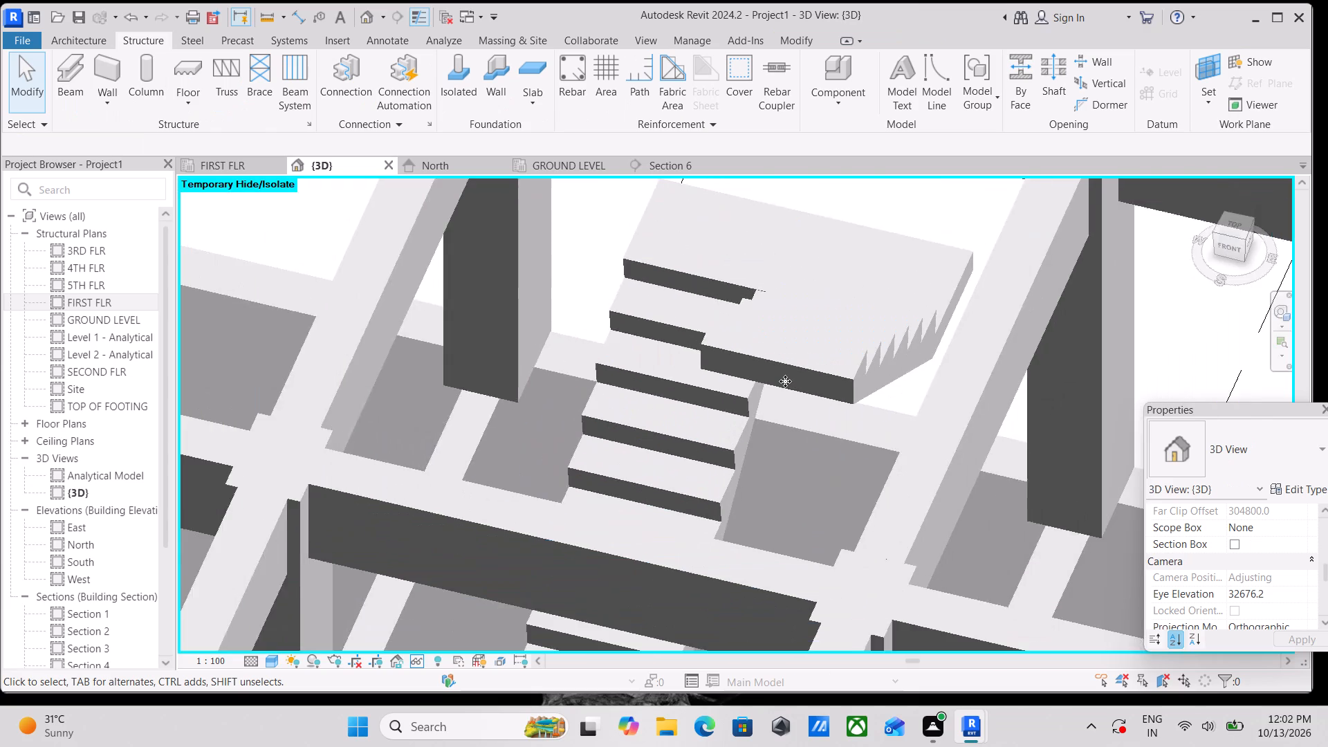
pyautogui.scroll(-7, 785, 381)
pyautogui.moveTo(785, 381); pyautogui.dragTo(815, 259, button='middle')
pyautogui.scroll(-9, 820, 262)
pyautogui.moveTo(809, 315); pyautogui.dragTo(833, 225, button='middle')
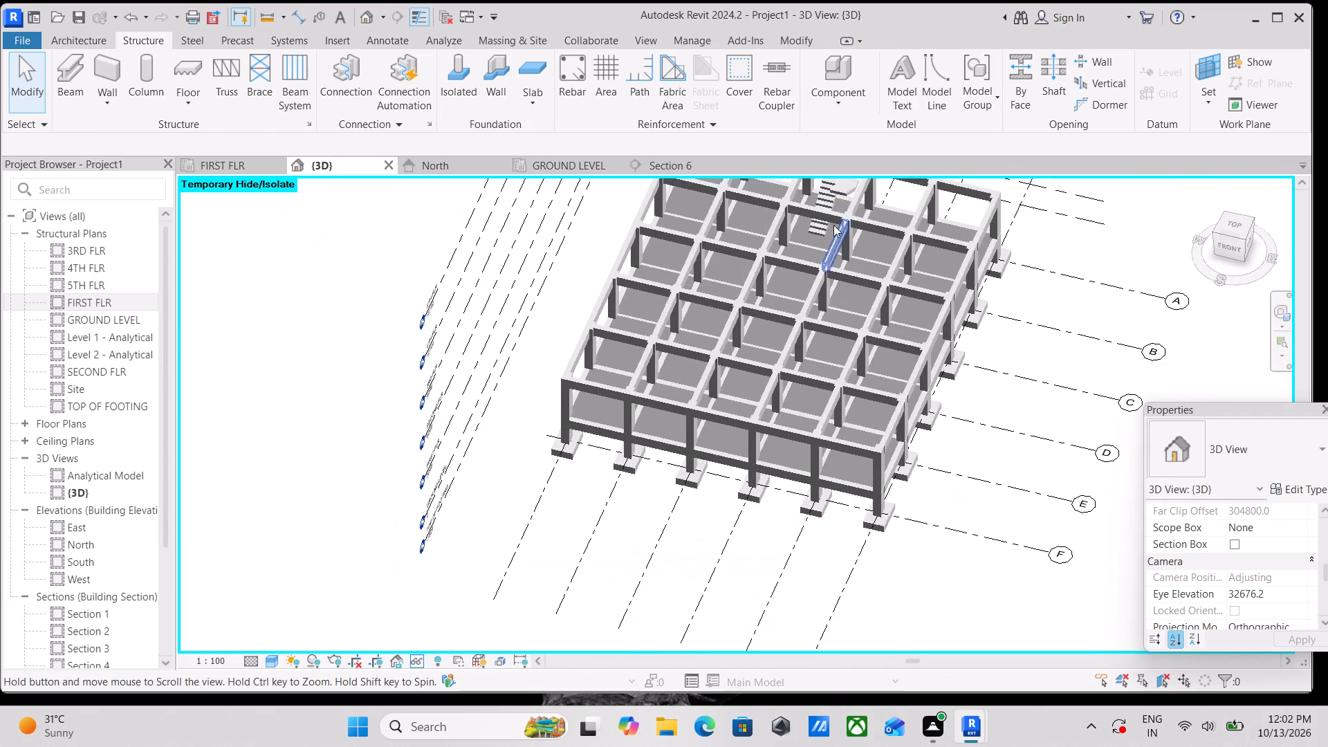
pyautogui.scroll(4, 775, 346)
pyautogui.moveTo(773, 360); pyautogui.dragTo(701, 465, button='middle')
pyautogui.moveTo(725, 427); pyautogui.dragTo(690, 539, button='middle')
pyautogui.scroll(-4, 786, 342)
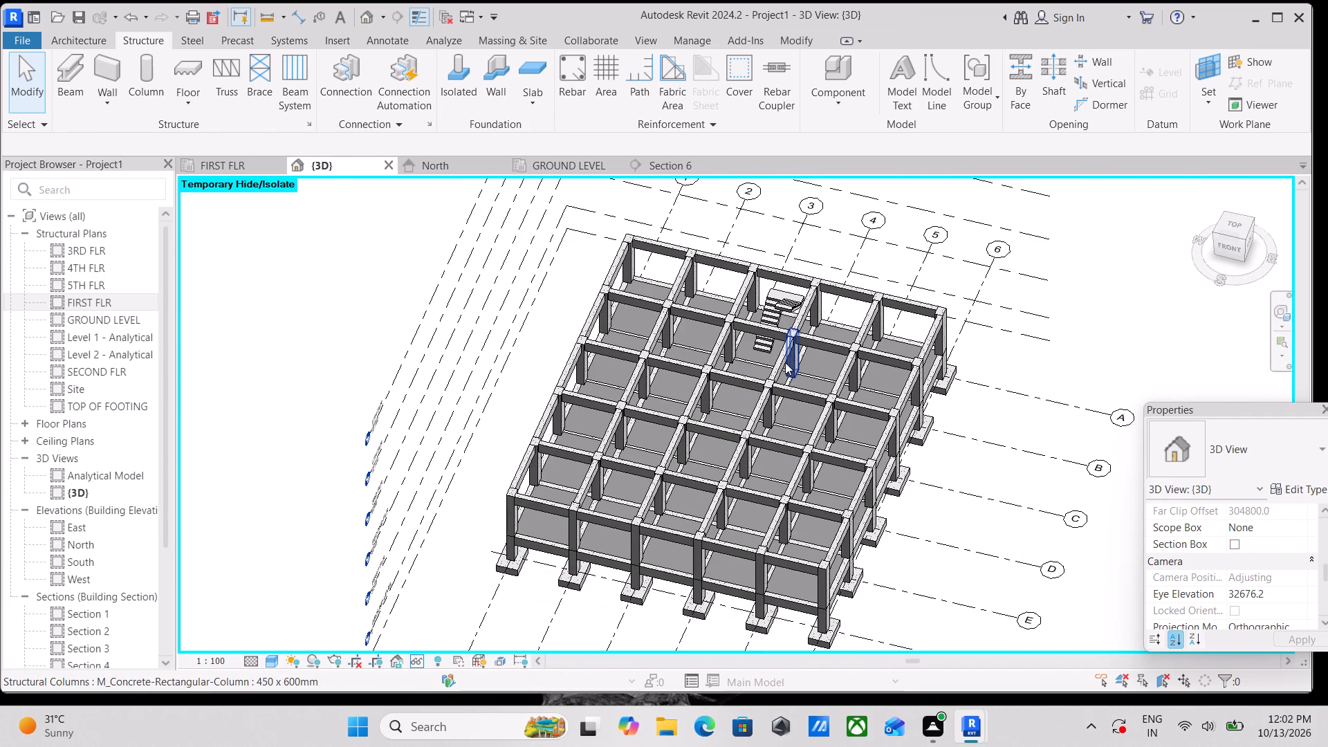
pyautogui.click(1250, 240)
pyautogui.scroll(4, 789, 513)
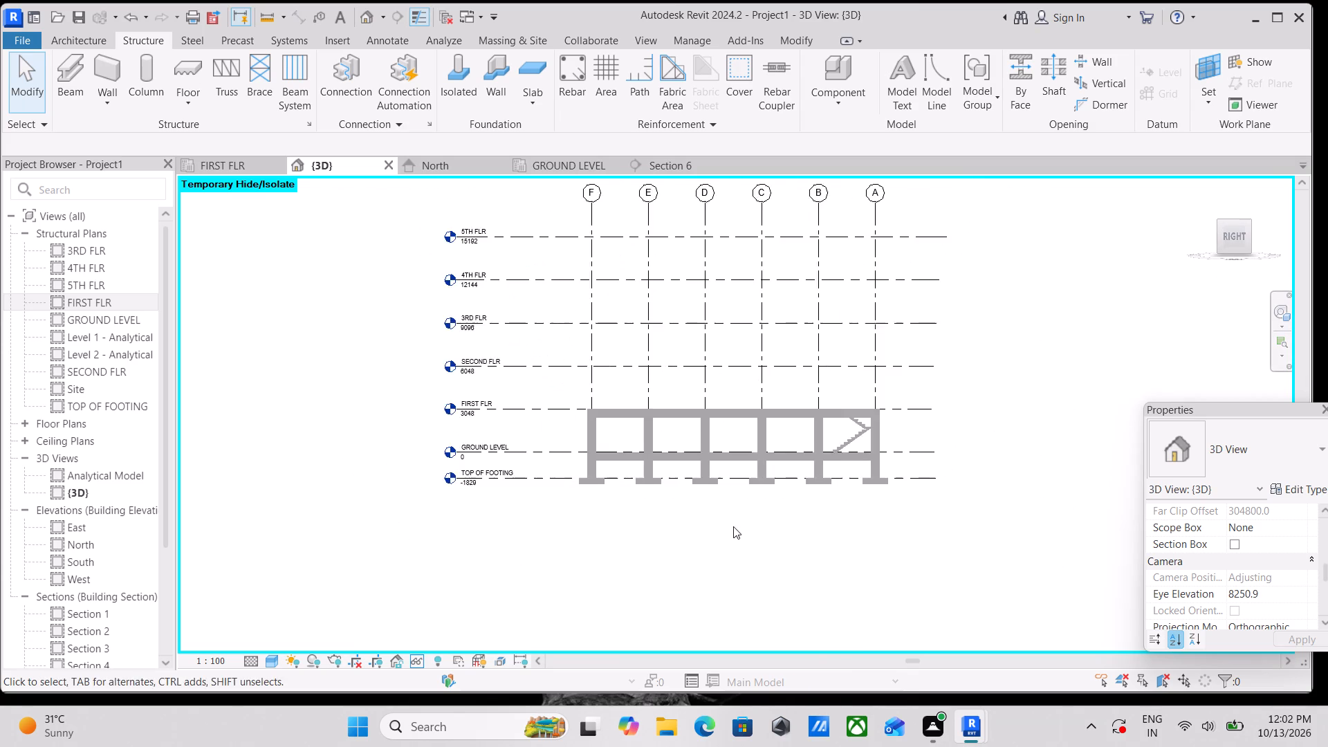
pyautogui.scroll(4, 831, 448)
pyautogui.scroll(4, 887, 392)
pyautogui.scroll(3, 754, 412)
pyautogui.moveTo(568, 454); pyautogui.dragTo(637, 428, button='middle')
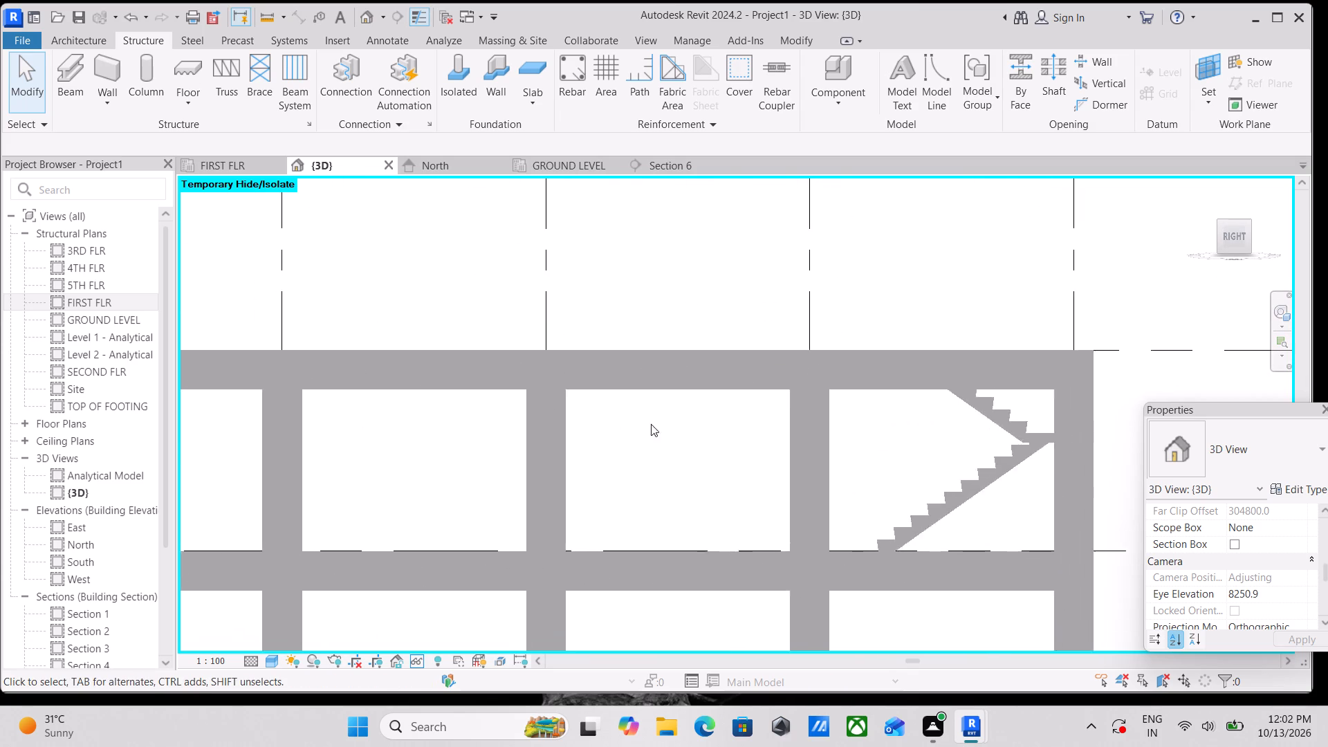
pyautogui.scroll(-4, 658, 423)
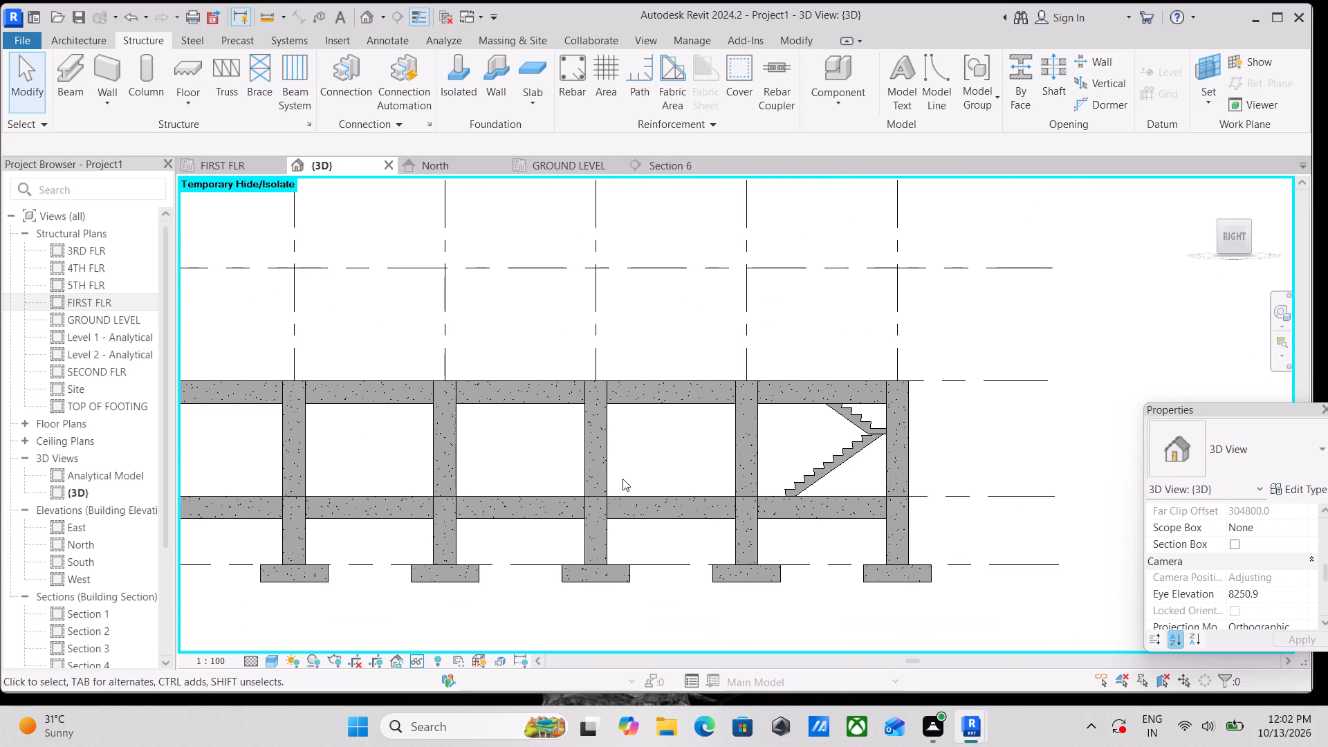
pyautogui.keyDown('shift'); pyautogui.moveTo(622, 479); pyautogui.dragTo(607, 674, button='middle'); pyautogui.keyUp('shift')
pyautogui.keyDown('shift'); pyautogui.moveTo(564, 490); pyautogui.dragTo(570, 643, button='middle'); pyautogui.keyUp('shift')
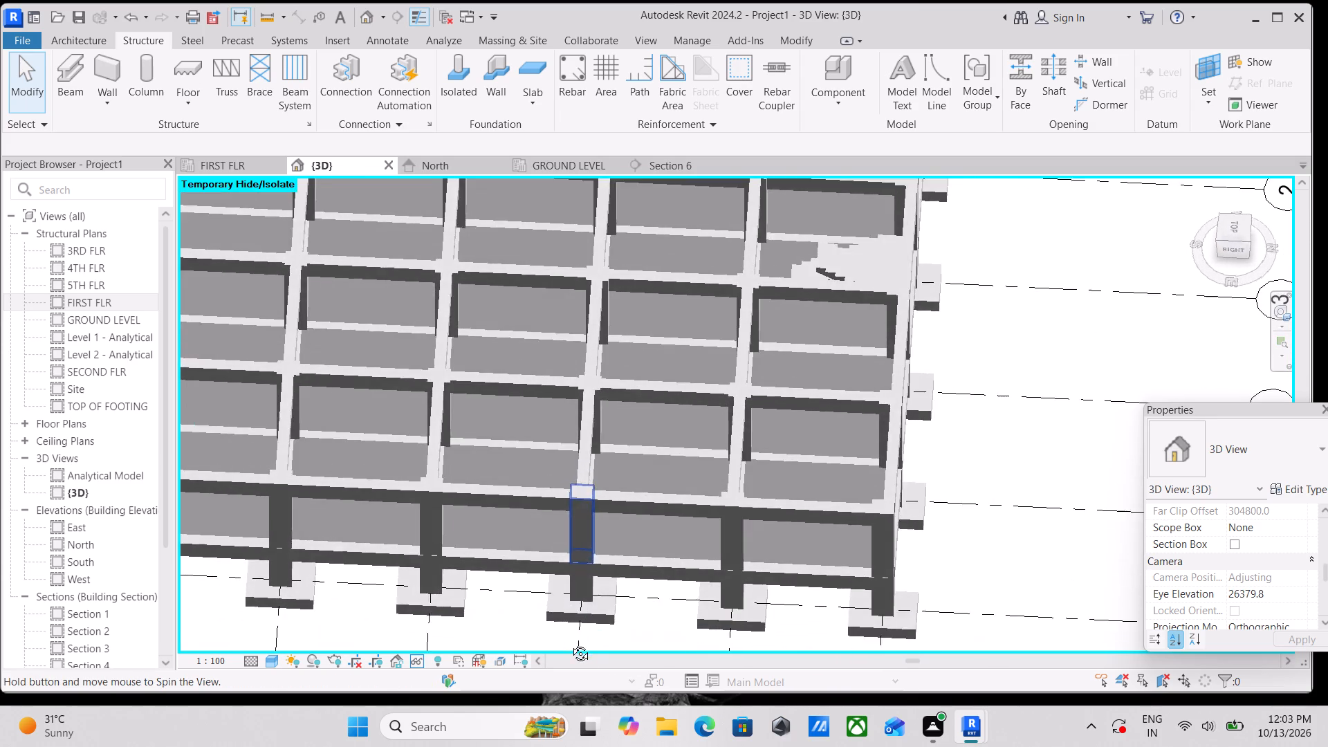
pyautogui.keyDown('shift'); pyautogui.moveTo(570, 643); pyautogui.dragTo(580, 692, button='middle'); pyautogui.keyUp('shift')
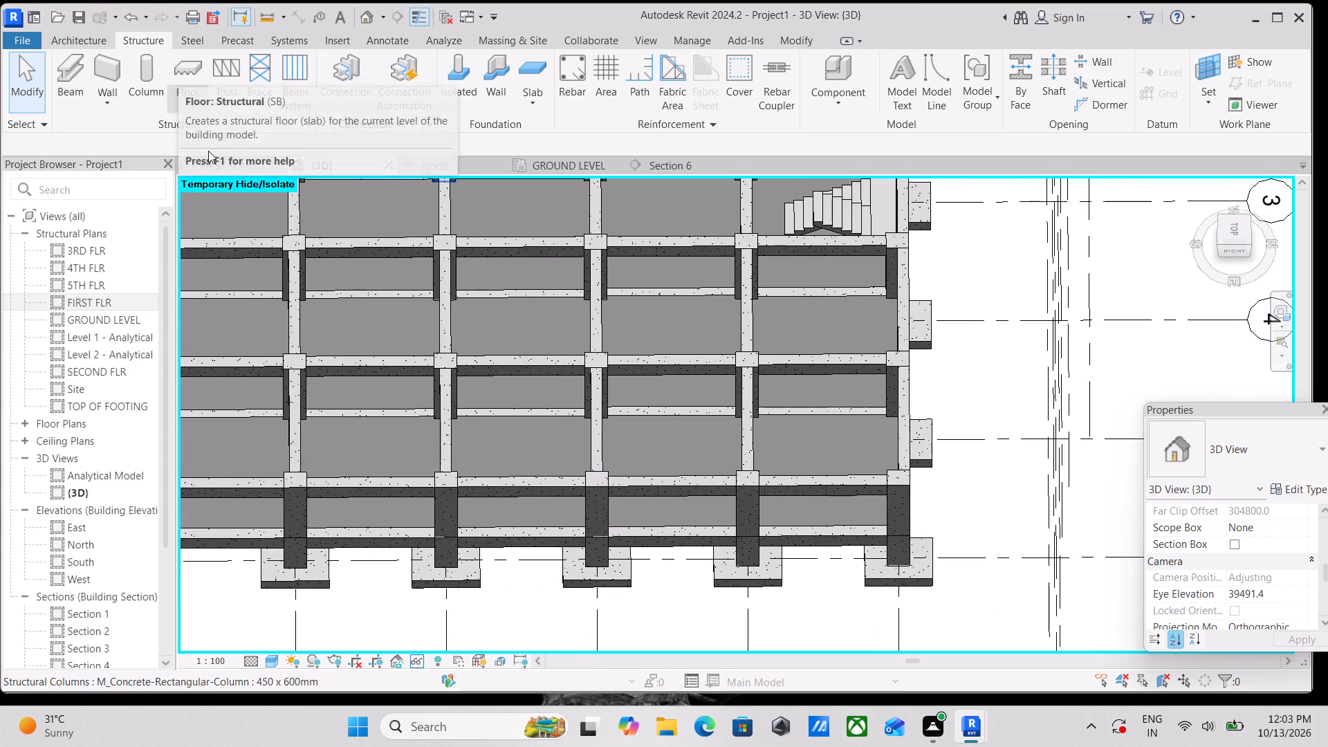
# In the GROUND LEVEL plan, draw a building section across the end bay between grids A and B, with its view depth ending inside the bay.
pyautogui.click(546, 163)
pyautogui.scroll(-4, 561, 183)
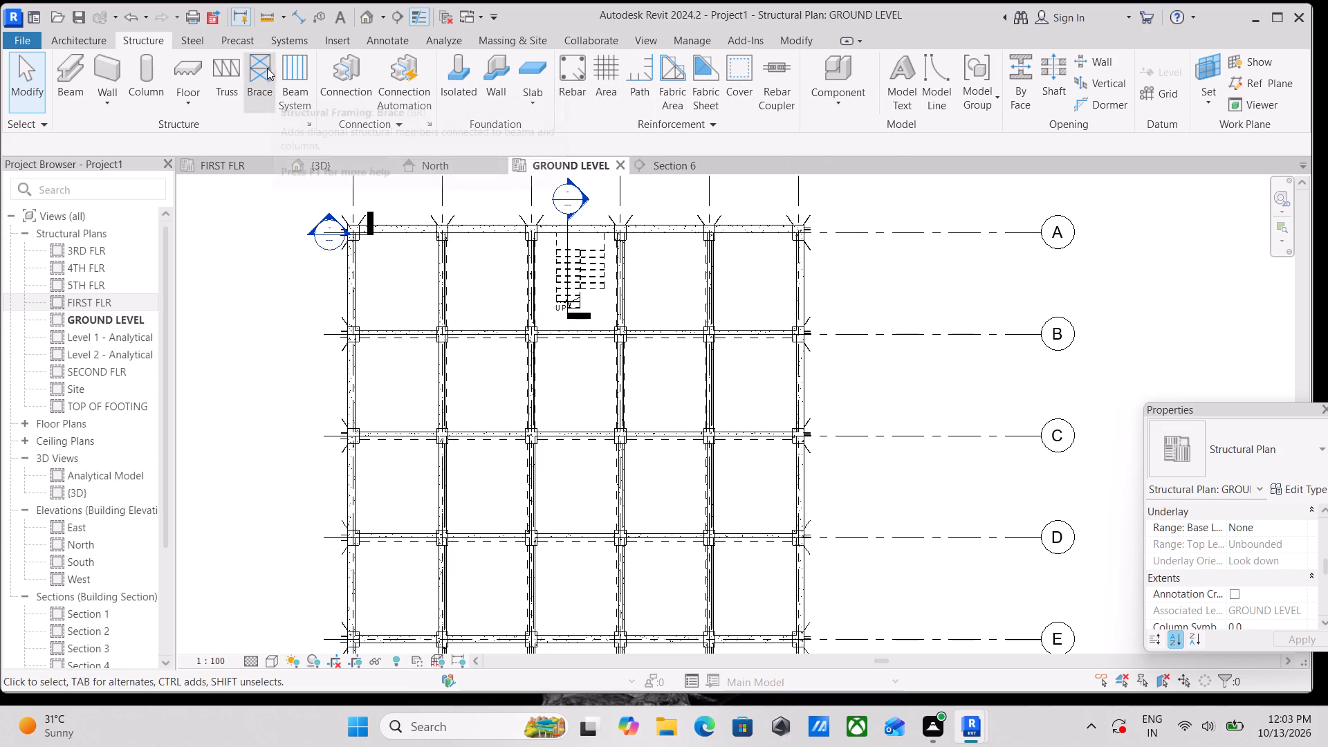
pyautogui.click(400, 19)
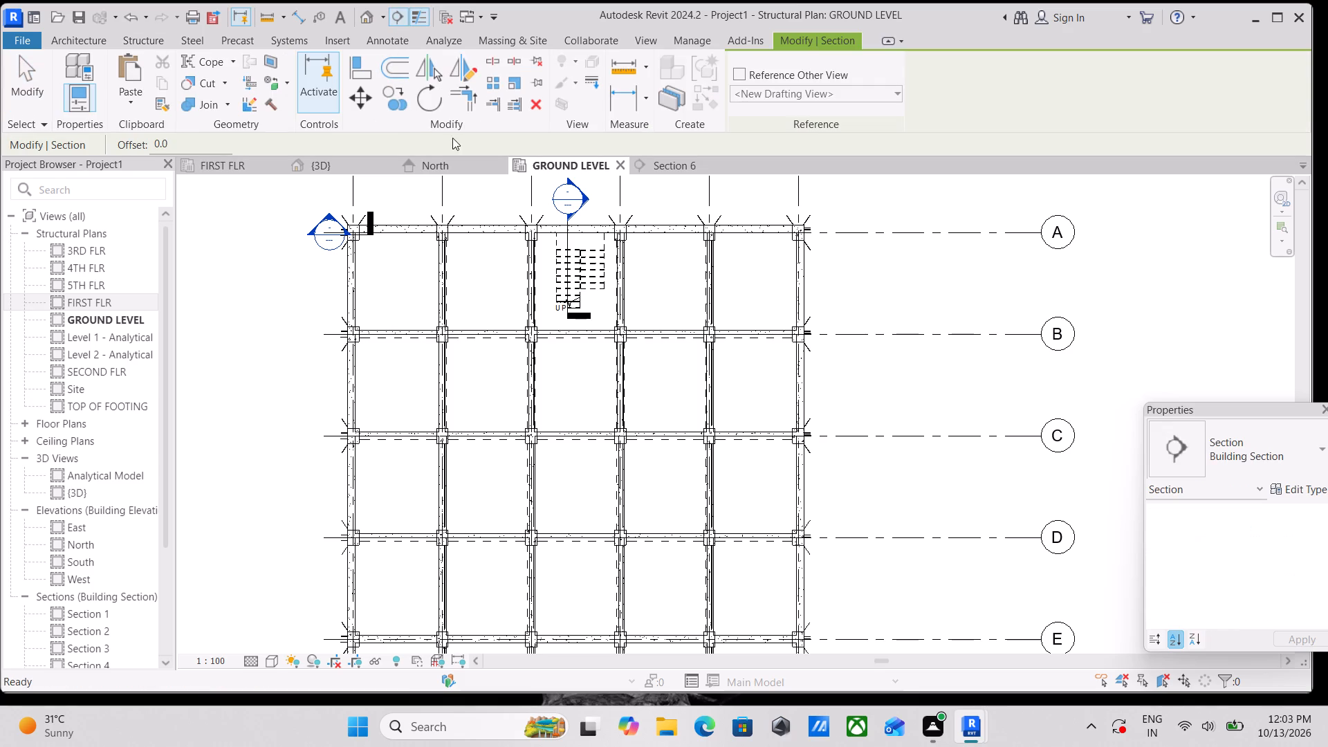
pyautogui.scroll(7, 699, 279)
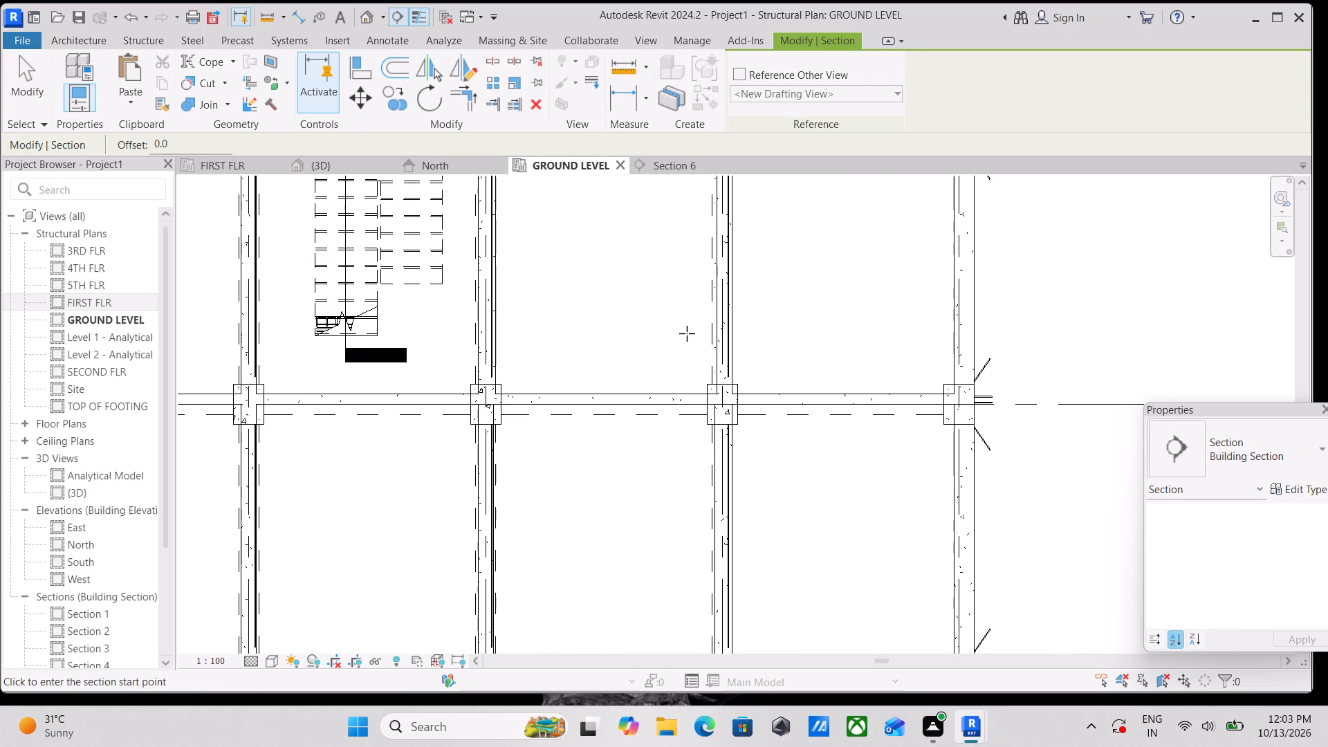
pyautogui.click(710, 339)
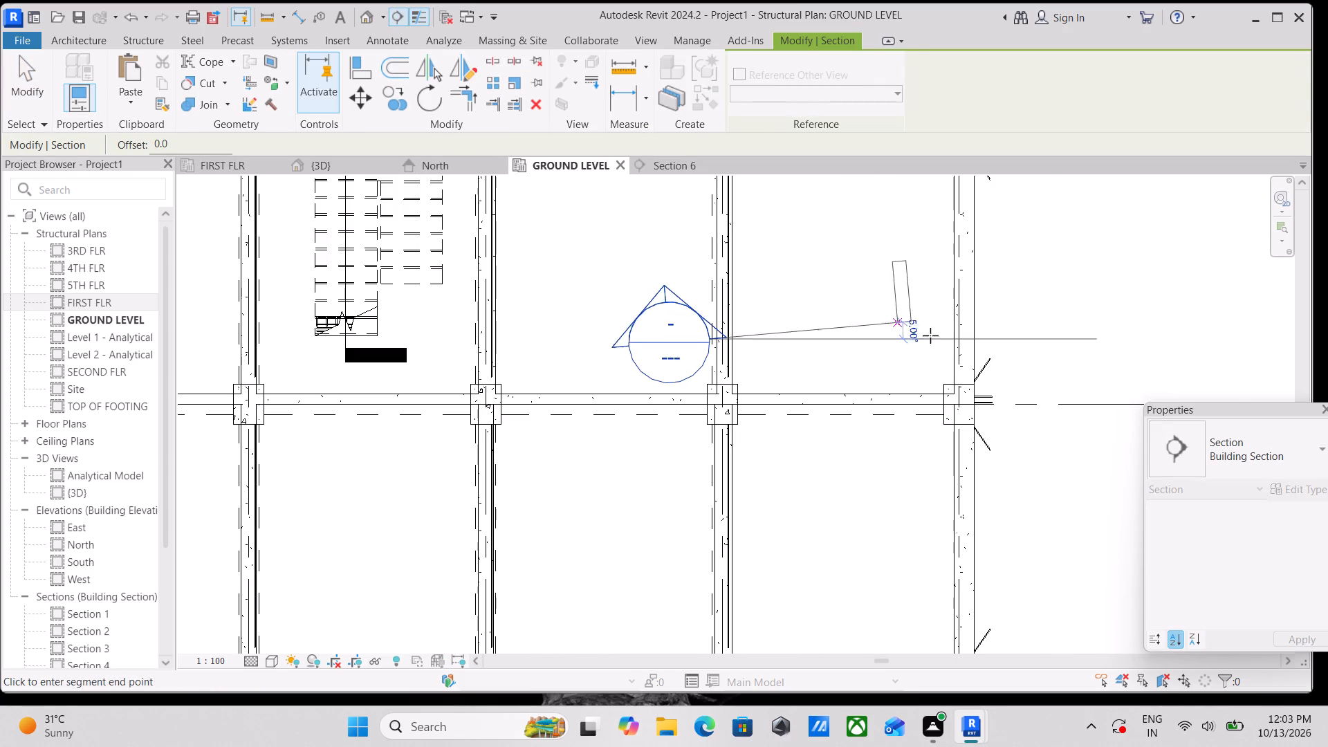
pyautogui.click(1010, 347)
pyautogui.scroll(-3, 865, 259)
pyautogui.moveTo(865, 260); pyautogui.dragTo(849, 365, button='middle')
pyautogui.scroll(1, 848, 367)
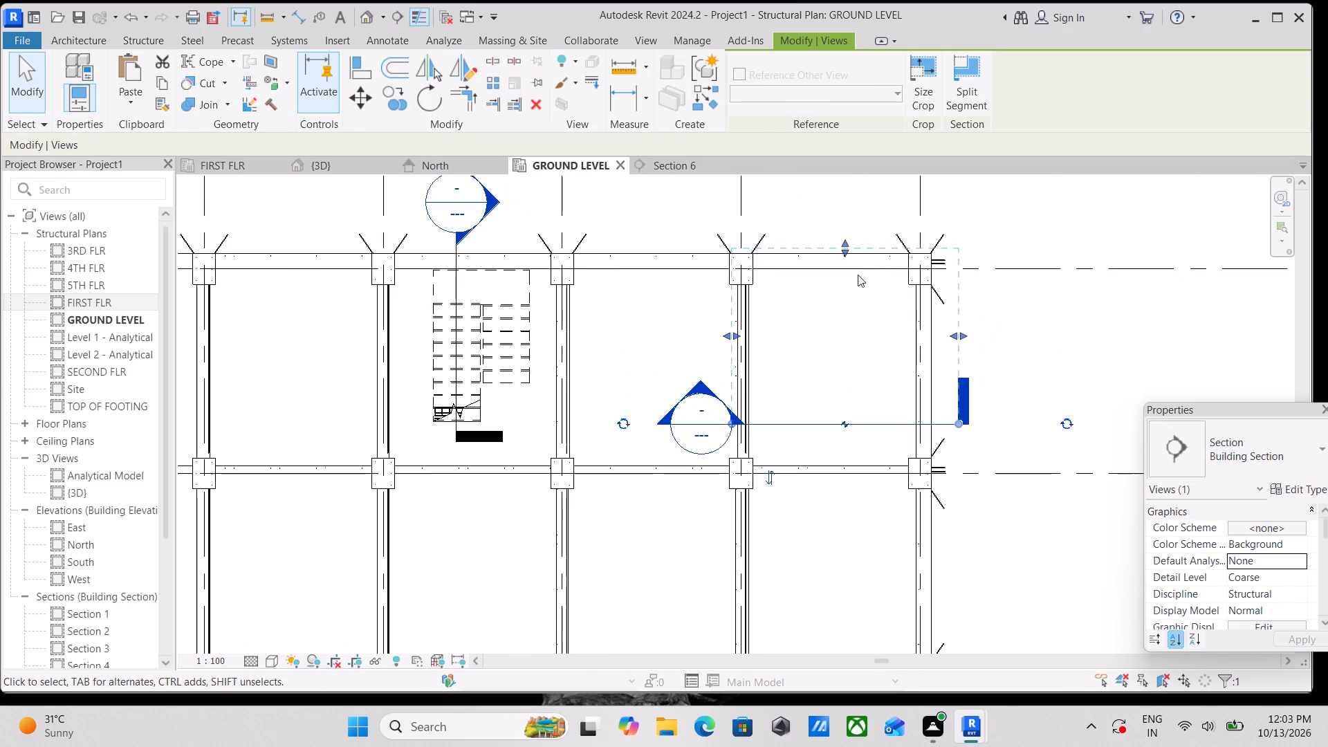
pyautogui.moveTo(844, 238); pyautogui.dragTo(844, 362)
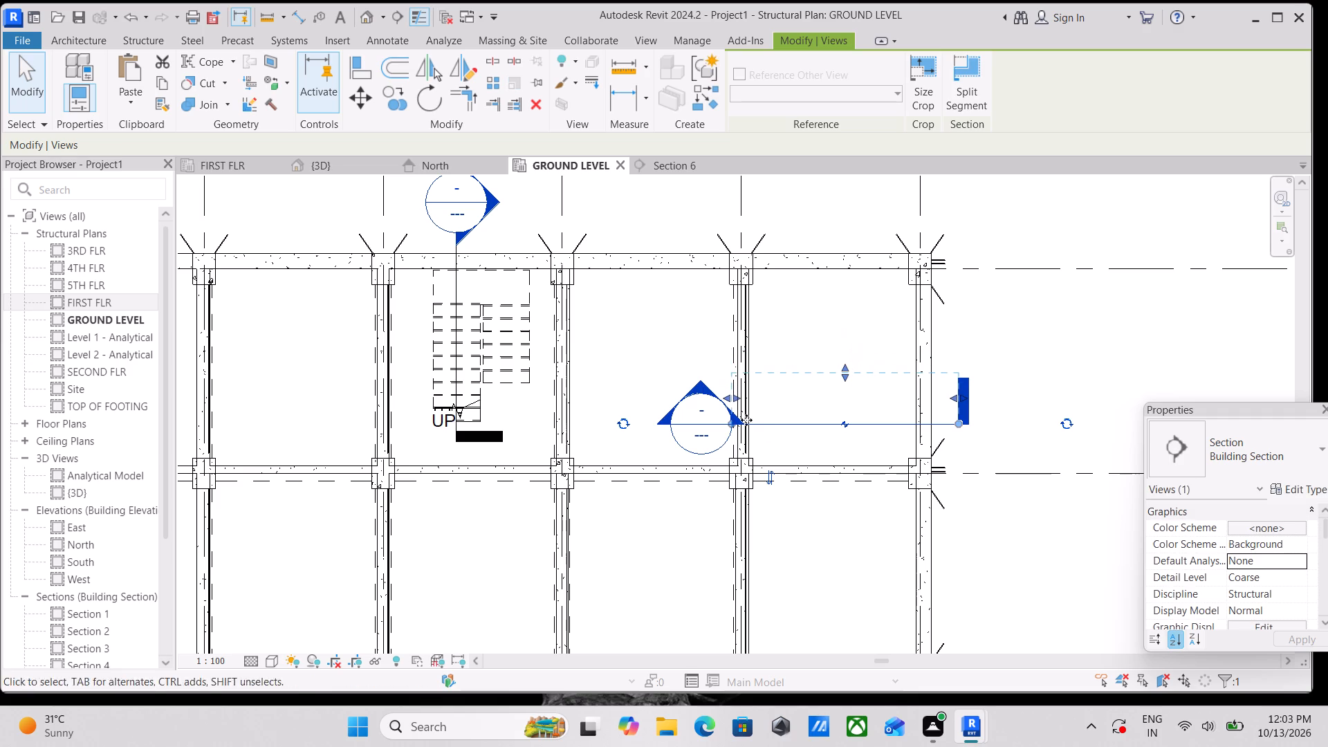
# Open the new section's view and examine the Generic 300mm ground floor slab and the reinforced beams at its ends.
pyautogui.rightClick(788, 371)
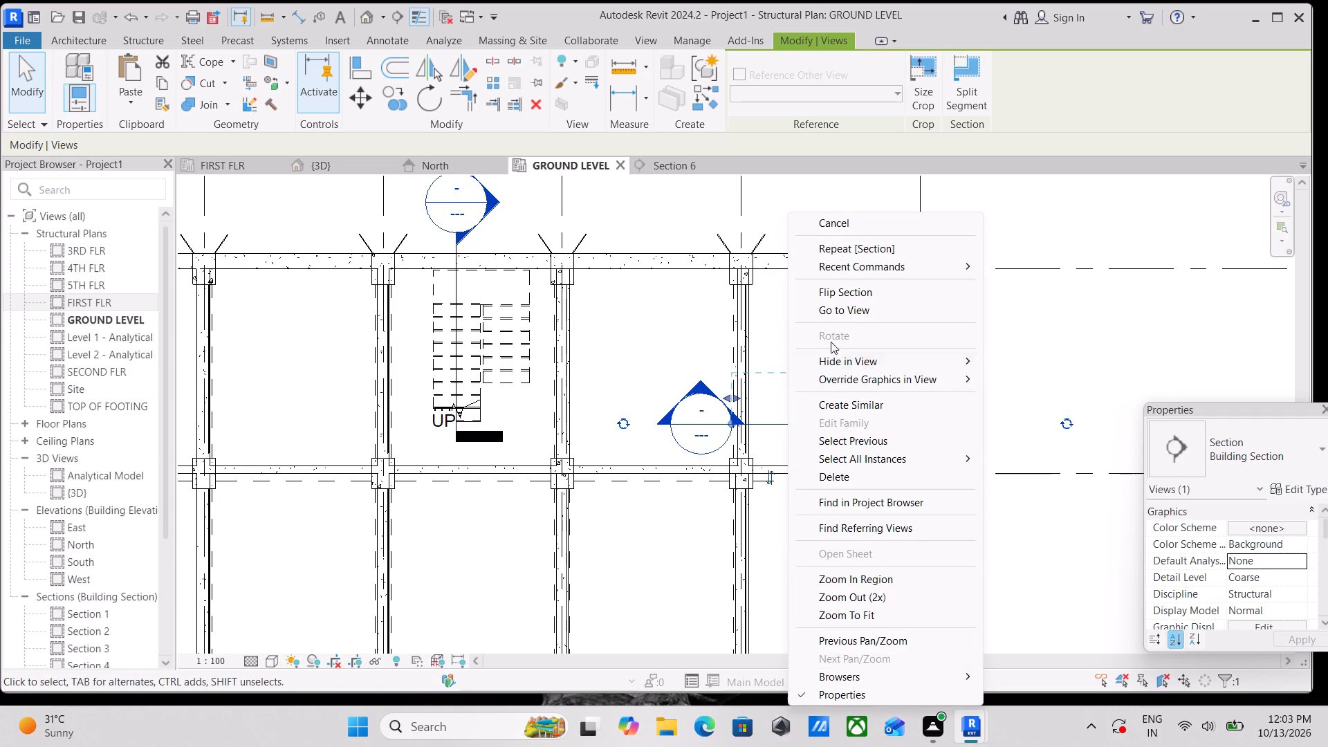
pyautogui.click(847, 305)
pyautogui.scroll(2, 659, 613)
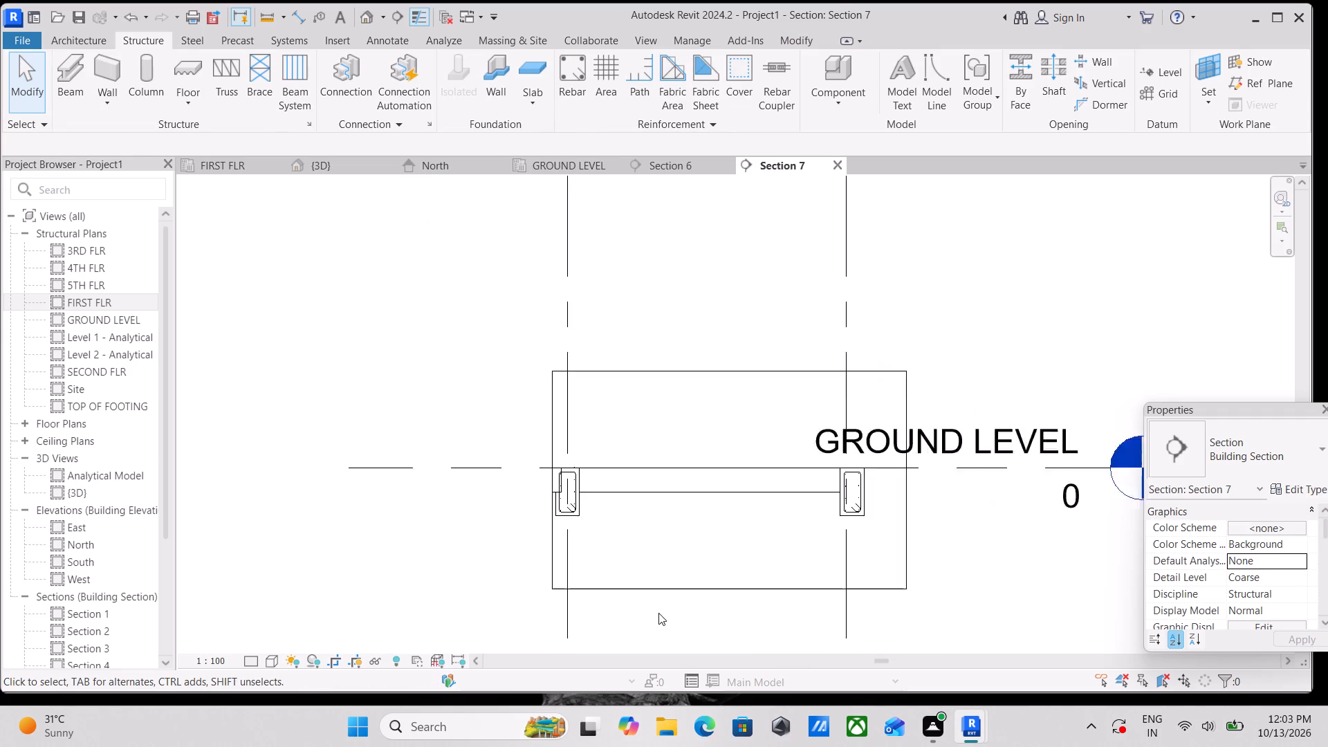
pyautogui.scroll(1, 658, 613)
pyautogui.click(673, 470)
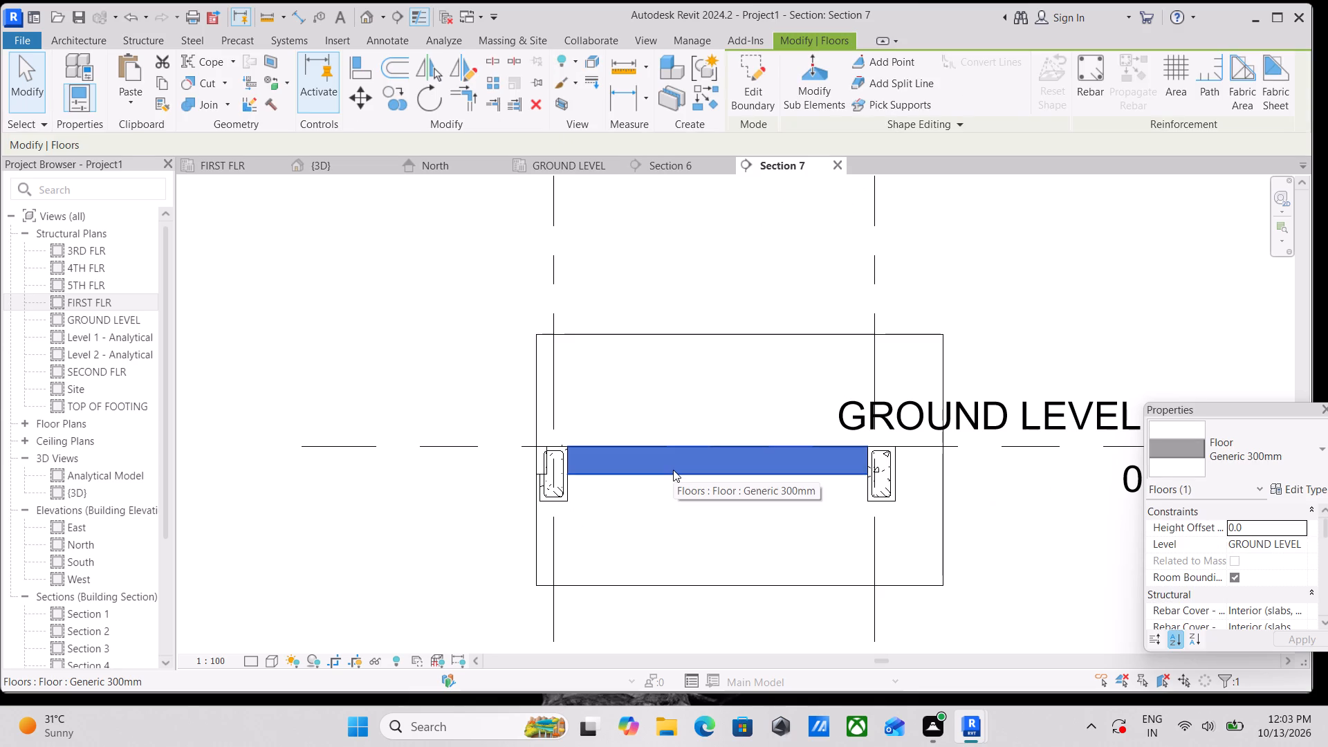
pyautogui.scroll(4, 673, 470)
pyautogui.scroll(-2, 589, 499)
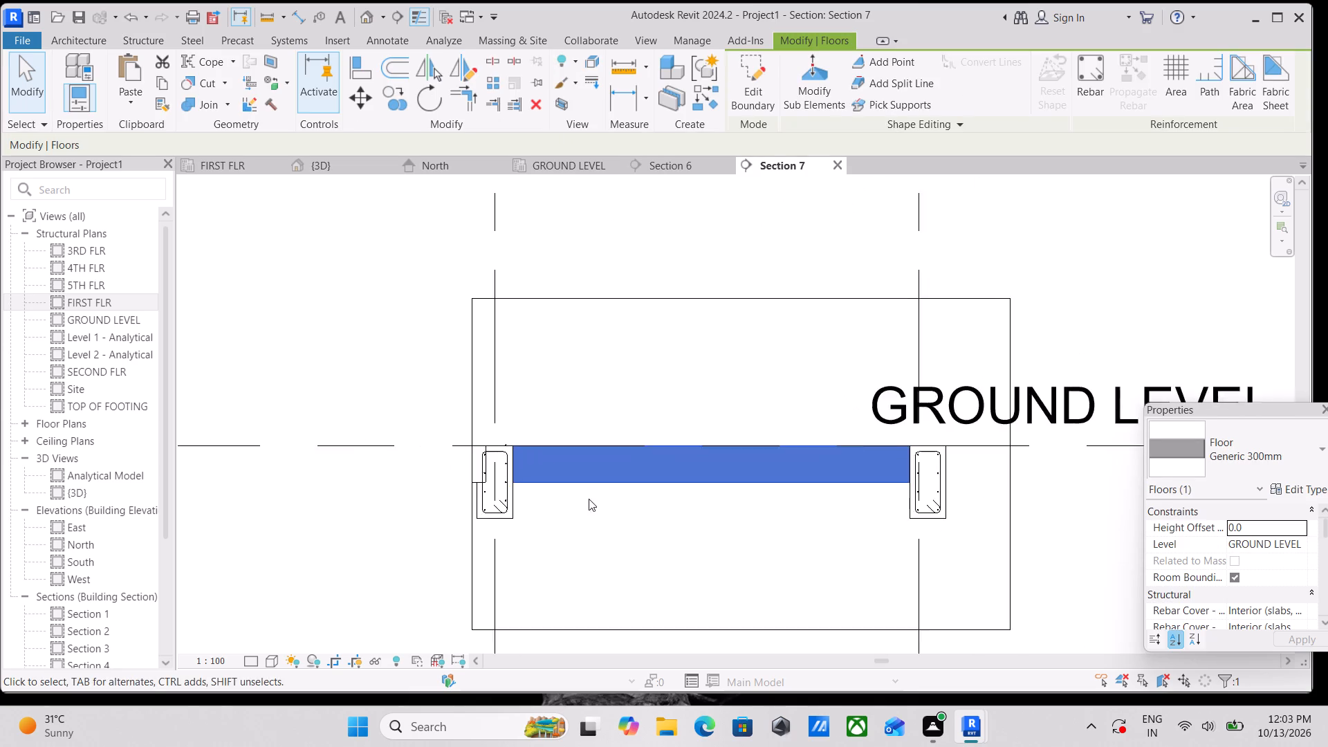
pyautogui.moveTo(589, 499); pyautogui.dragTo(722, 495, button='middle')
pyautogui.scroll(5, 640, 508)
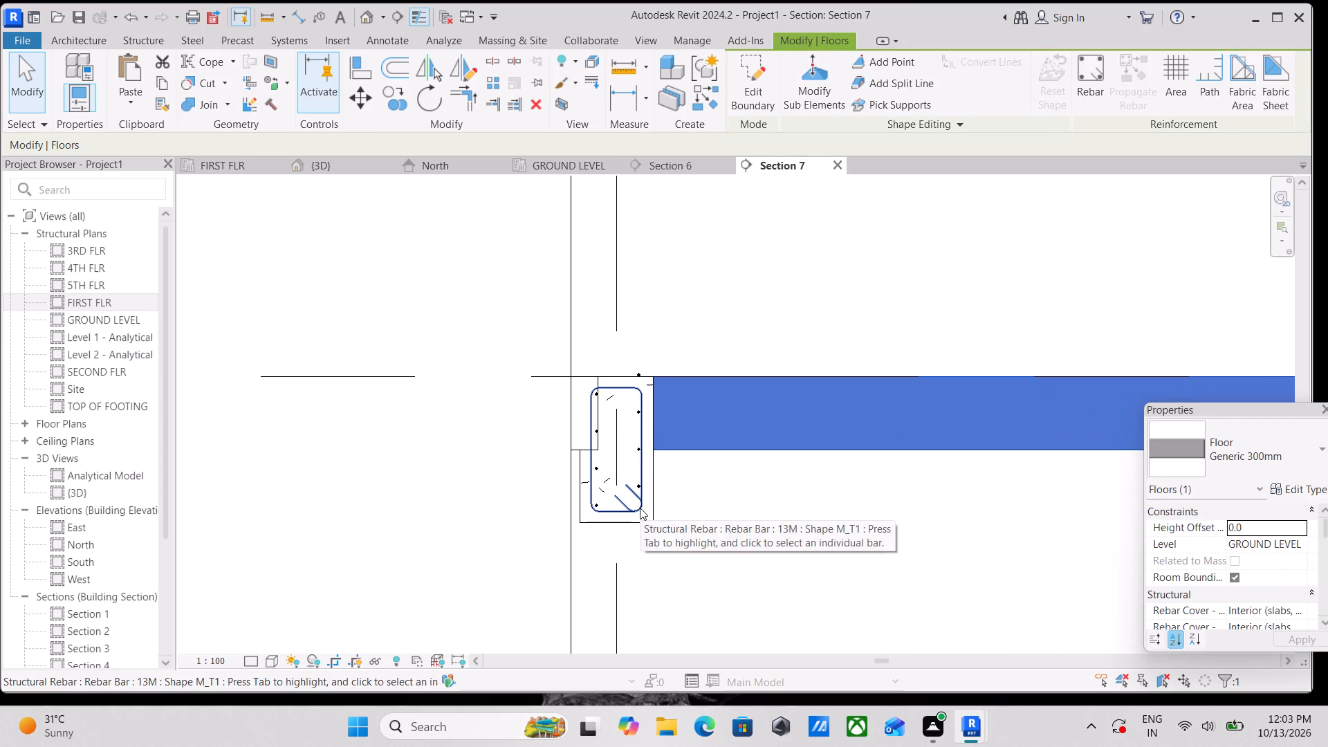
pyautogui.press('Escape')
pyautogui.scroll(-1, 704, 507)
pyautogui.moveTo(704, 507); pyautogui.dragTo(454, 517, button='middle')
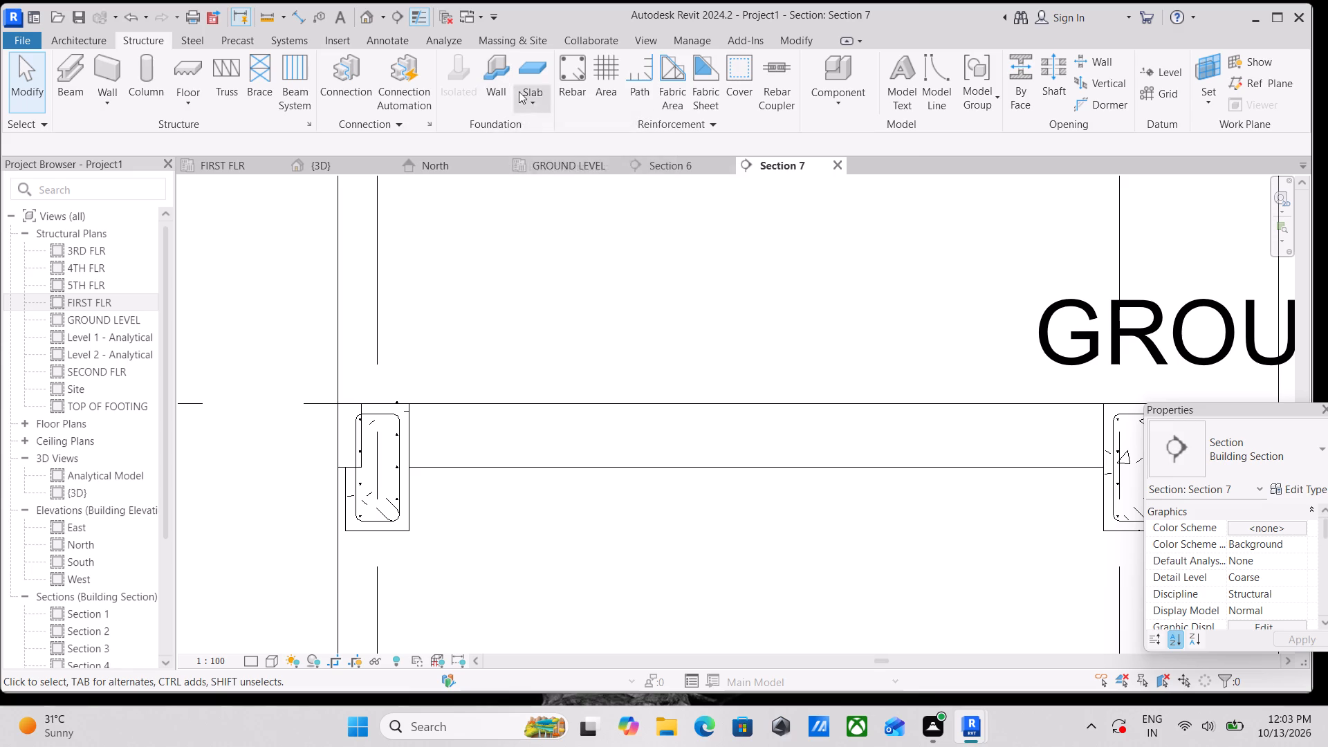
# Start a sketched 13M rebar hosted by the ground floor slab and draw a horizontal segment about 1020 mm long near the slab's top, from its end cover line.
pyautogui.click(571, 82)
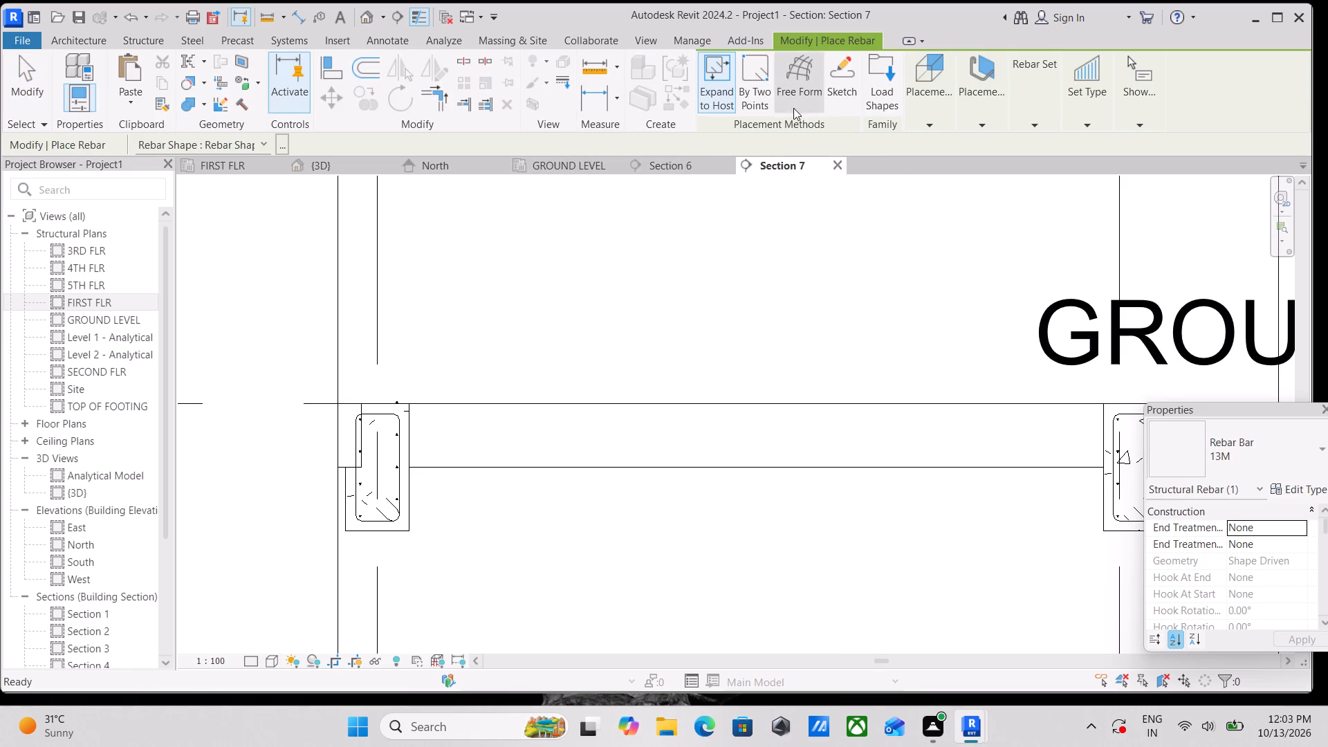
pyautogui.click(830, 71)
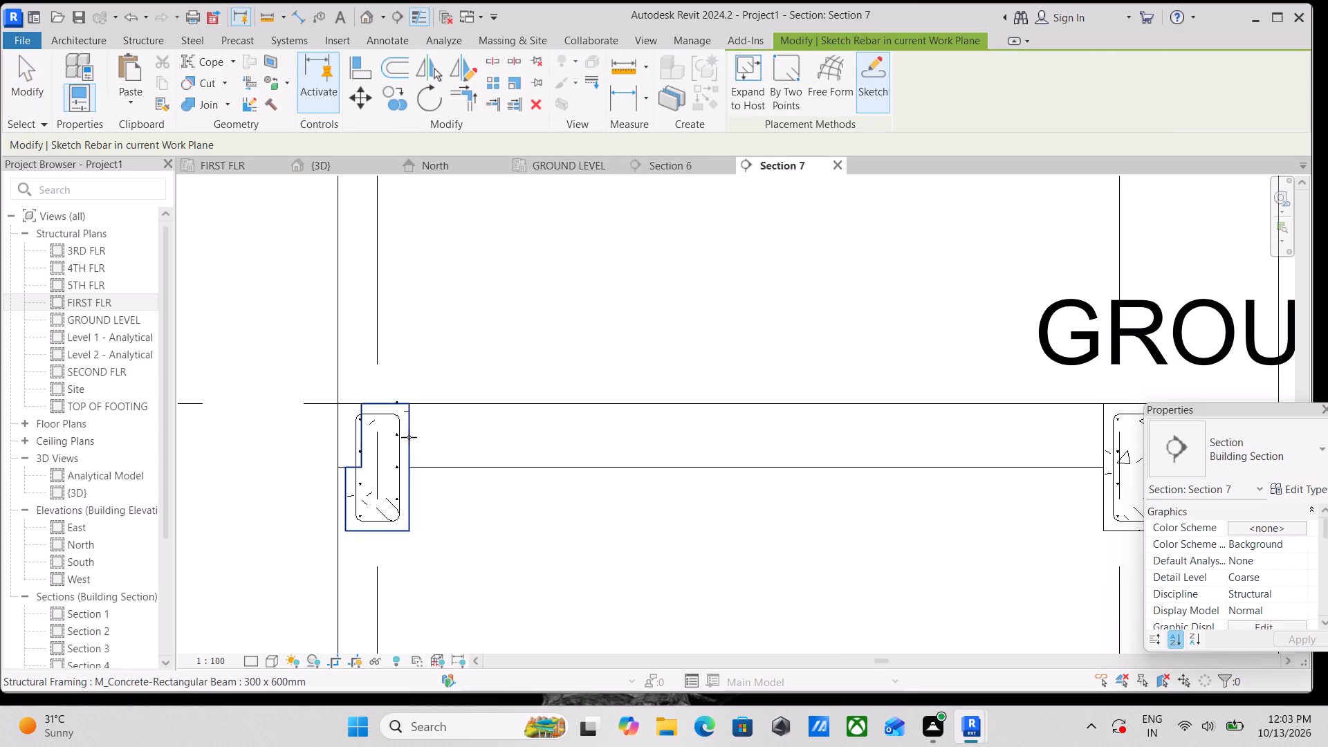
pyautogui.click(456, 403)
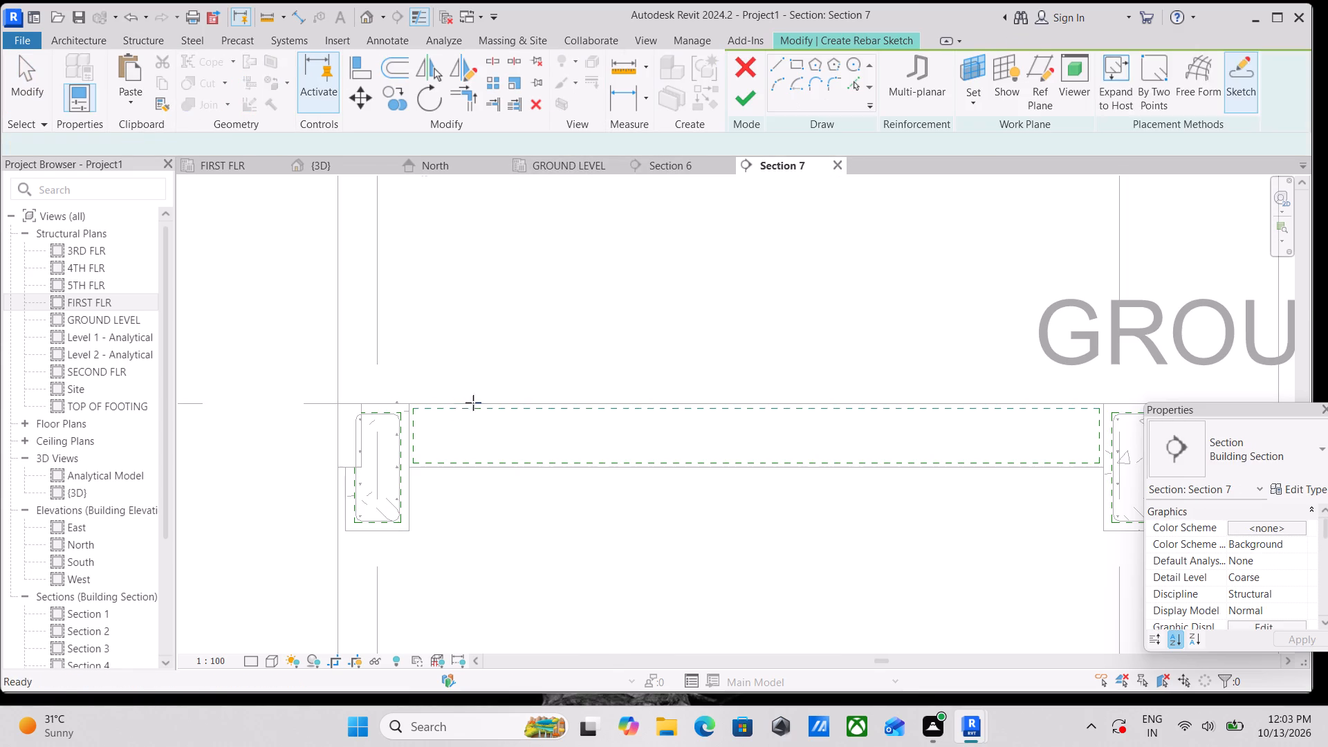
pyautogui.scroll(7, 421, 421)
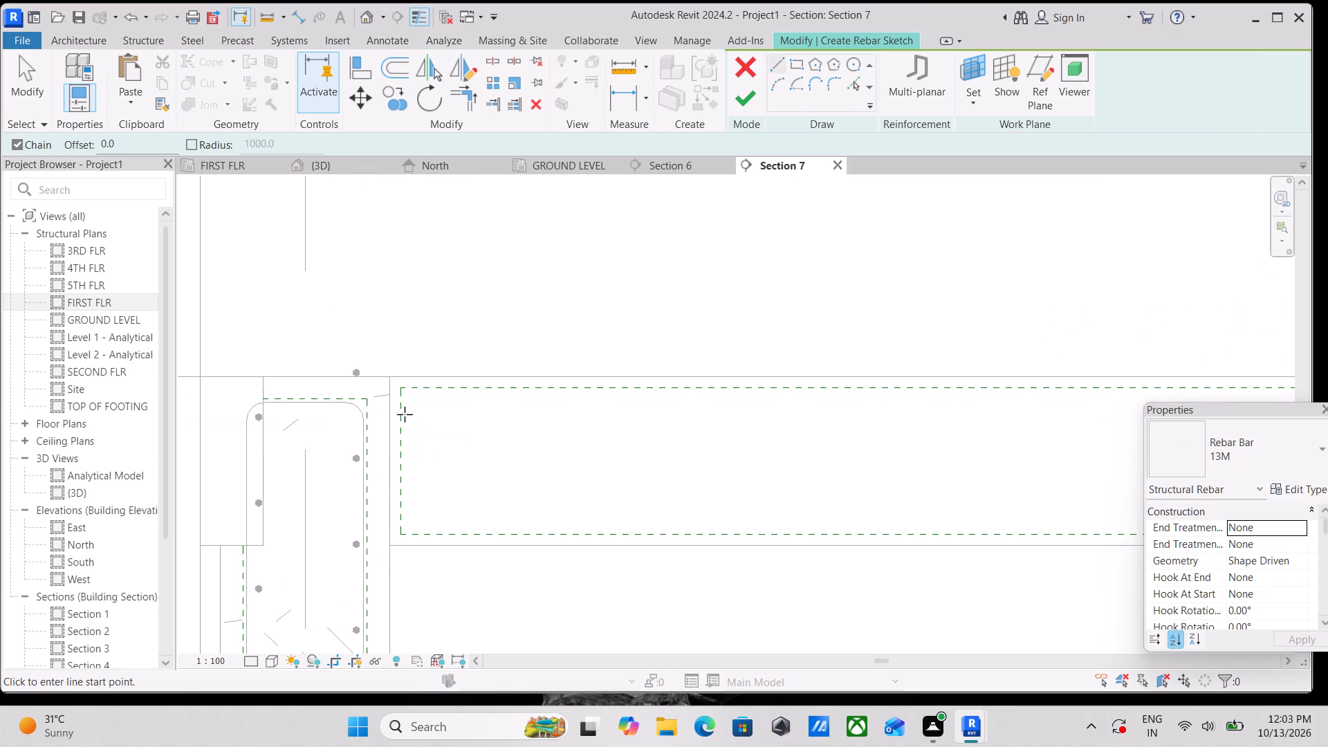
pyautogui.click(400, 410)
pyautogui.moveTo(708, 410); pyautogui.dragTo(637, 412, button='middle')
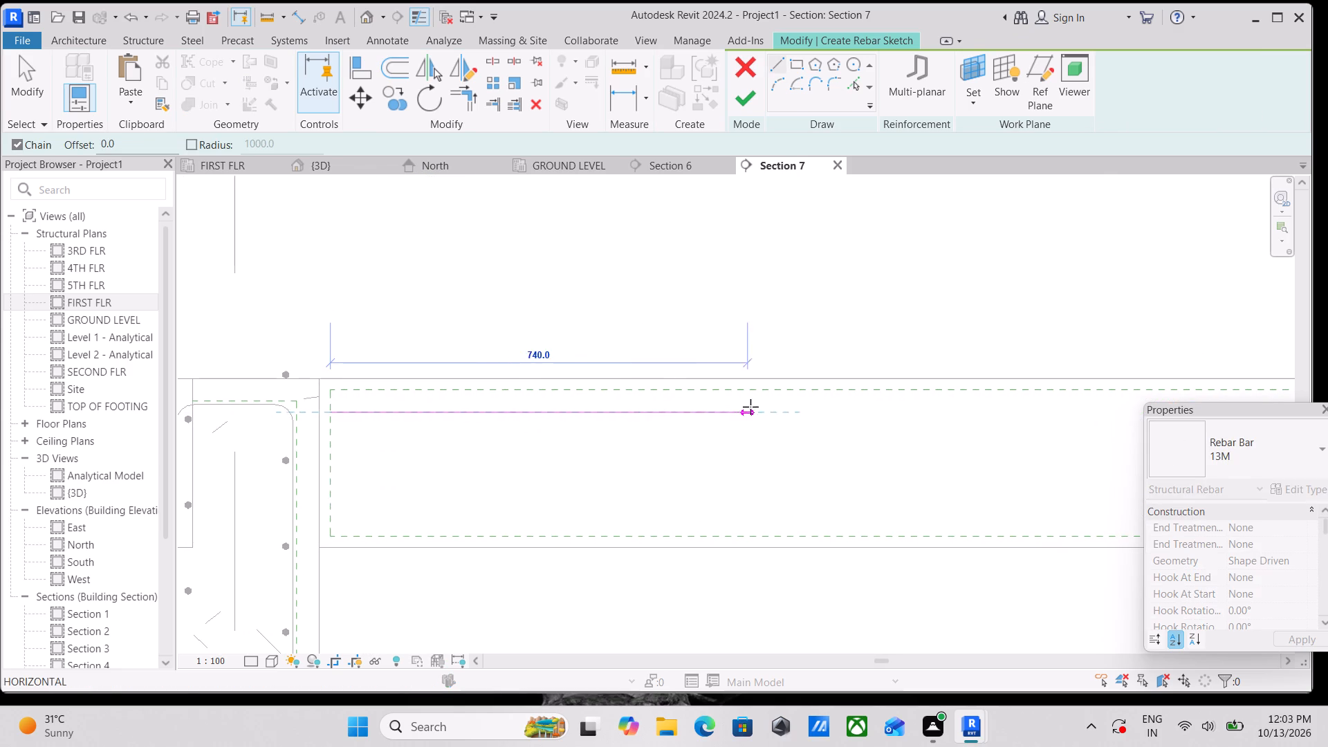
pyautogui.scroll(-1, 790, 403)
pyautogui.moveTo(790, 403); pyautogui.dragTo(682, 404, button='middle')
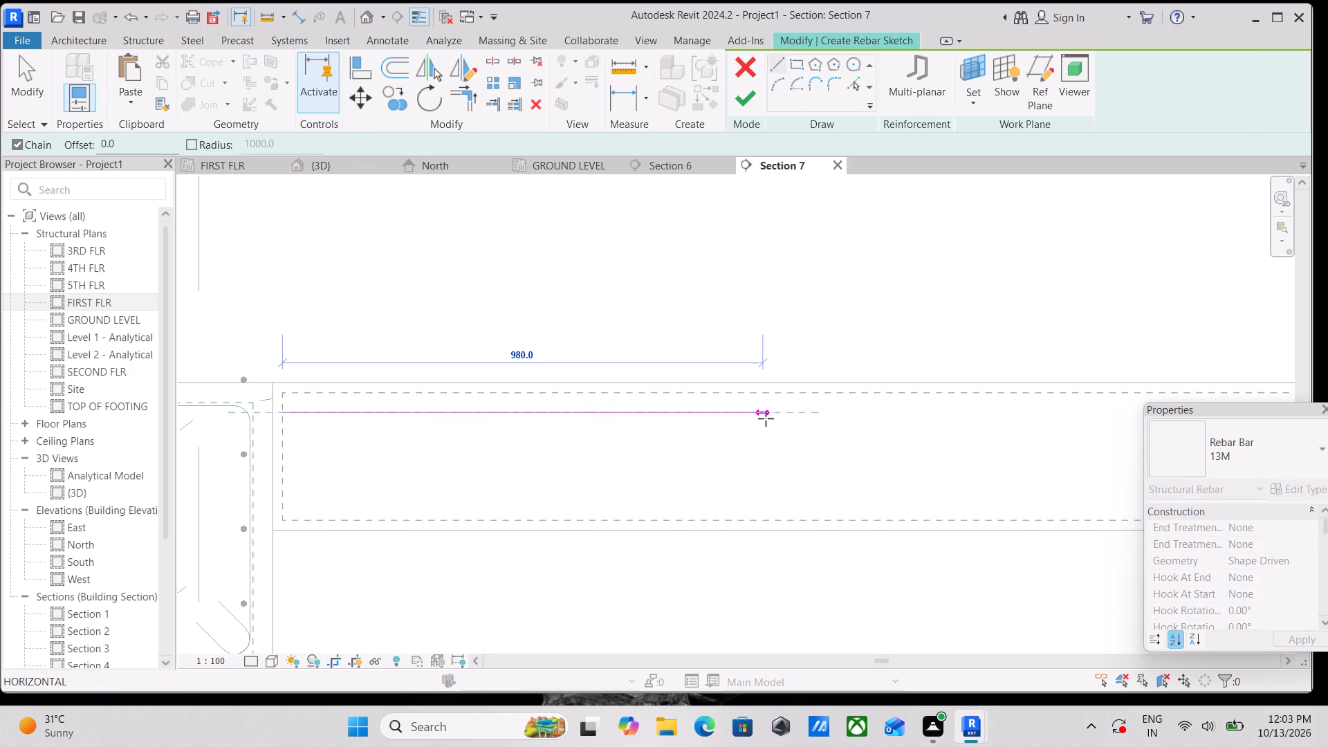
pyautogui.click(782, 418)
pyautogui.press('Escape')
pyautogui.press('Escape')
pyautogui.press('Escape')
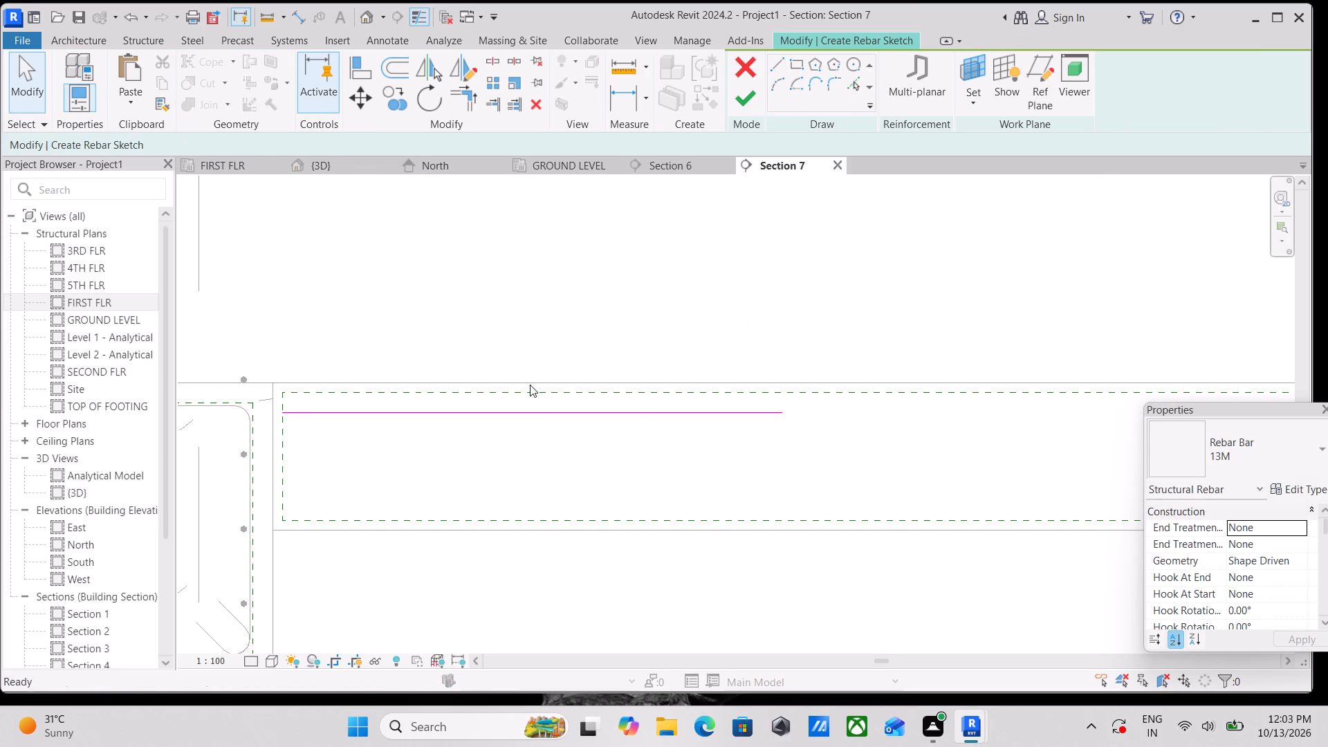
# Set the length of the horizontal rebar sketch segment to 3'.
pyautogui.click(553, 419)
pyautogui.click(539, 349)
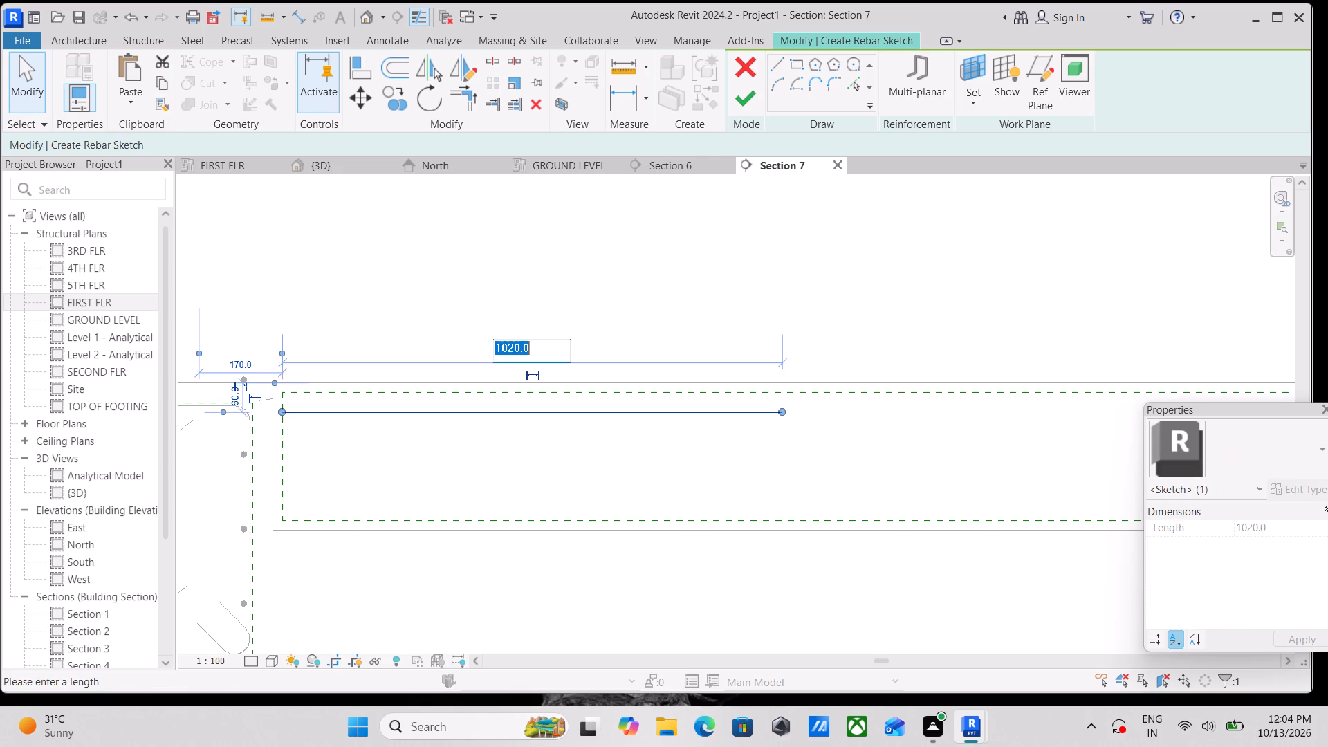
pyautogui.write("3'")
pyautogui.press('Return')
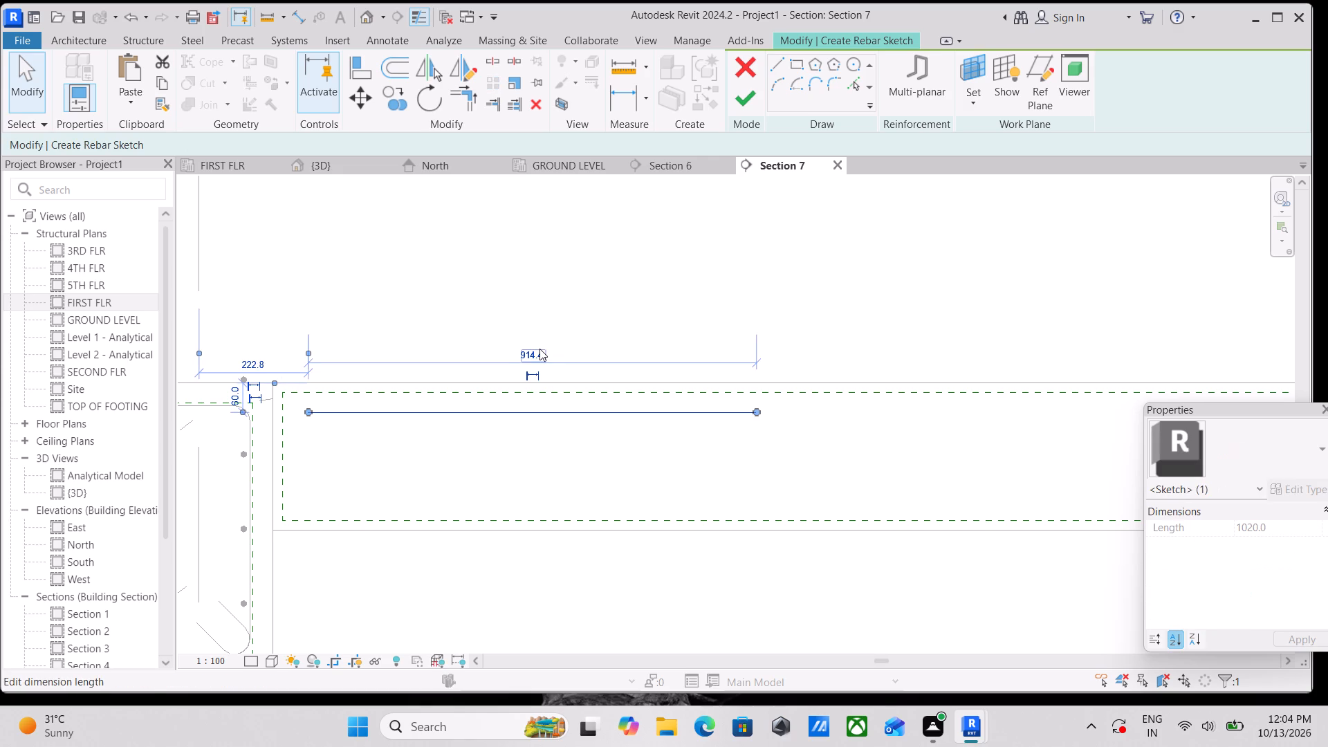
pyautogui.scroll(-3, 548, 358)
pyautogui.scroll(-1, 720, 392)
pyautogui.scroll(3, 723, 383)
pyautogui.press('Escape')
# Draw a segment about 180 mm long sloping down at 45° from the inner end of the horizontal bar segment.
pyautogui.scroll(-2, 771, 435)
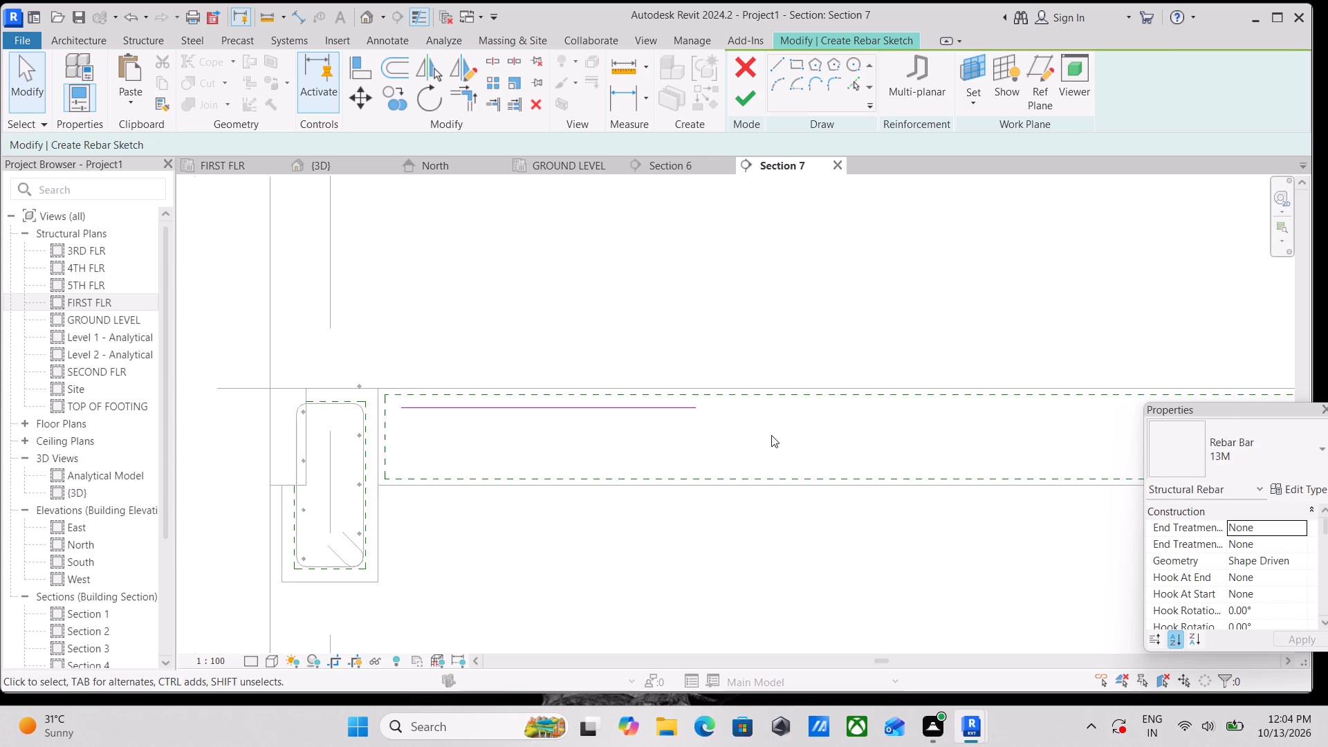
pyautogui.moveTo(771, 435); pyautogui.dragTo(692, 456, button='middle')
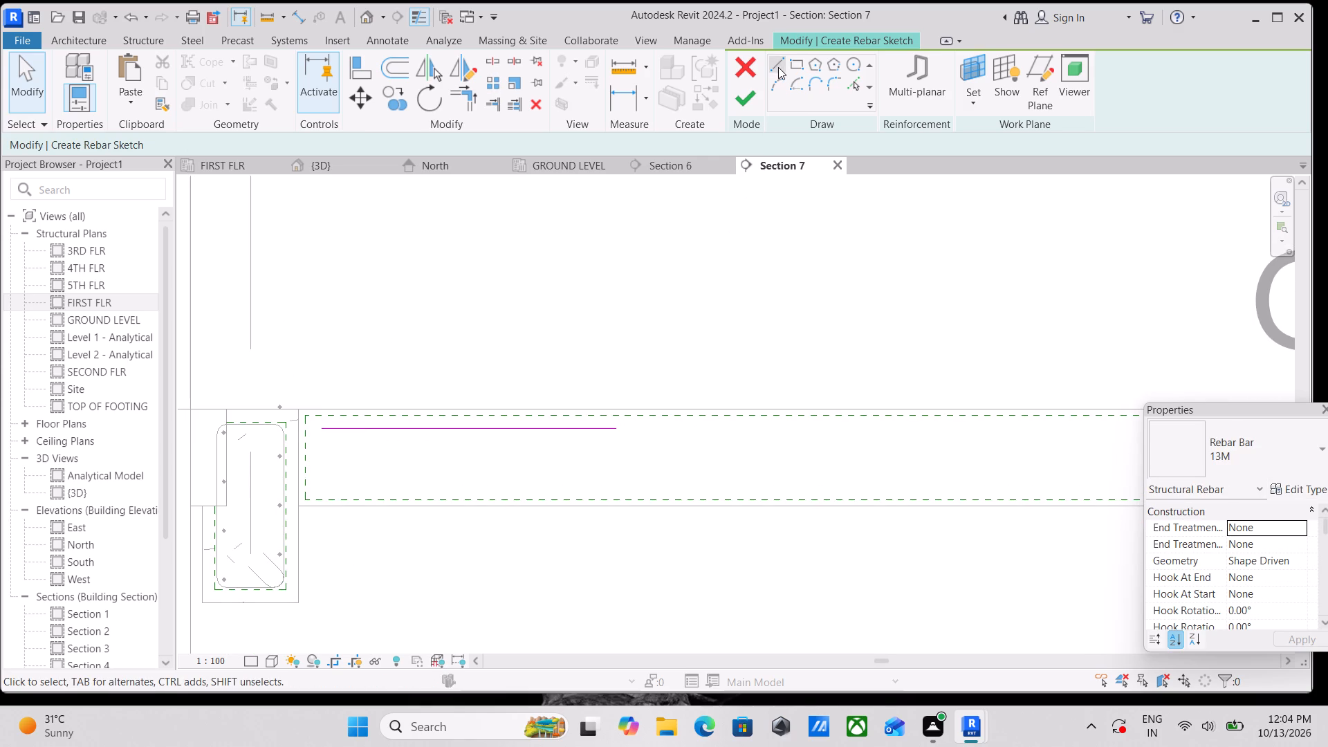
pyautogui.click(778, 64)
pyautogui.click(620, 433)
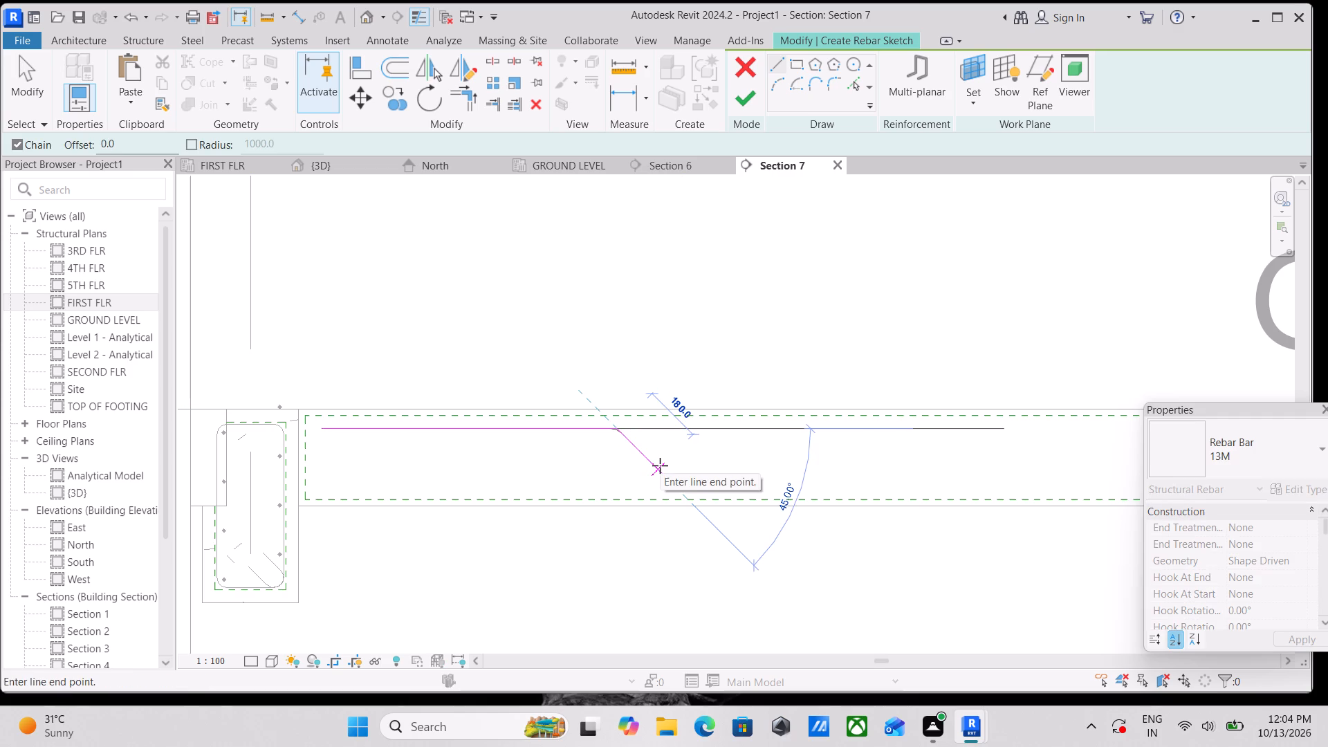
pyautogui.click(662, 465)
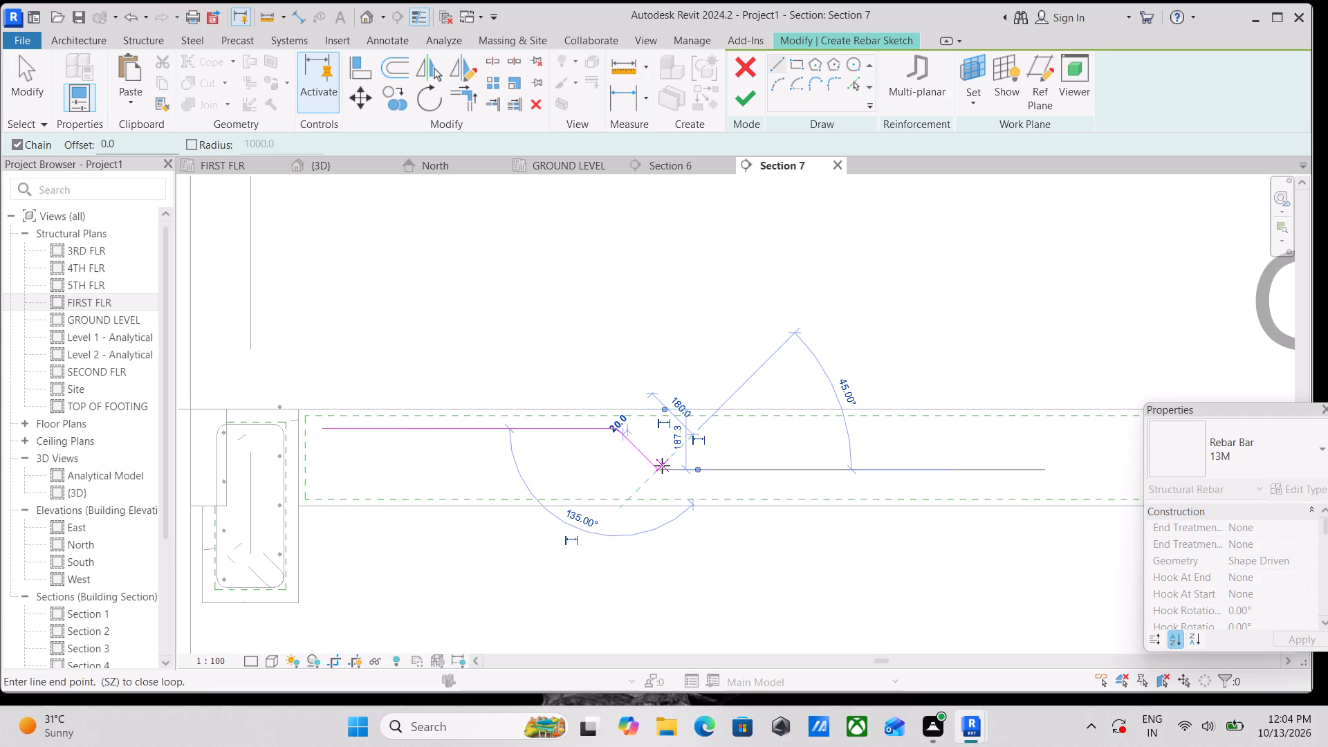
pyautogui.press('Escape')
pyautogui.moveTo(763, 465); pyautogui.dragTo(481, 501, button='middle')
pyautogui.scroll(-3, 717, 456)
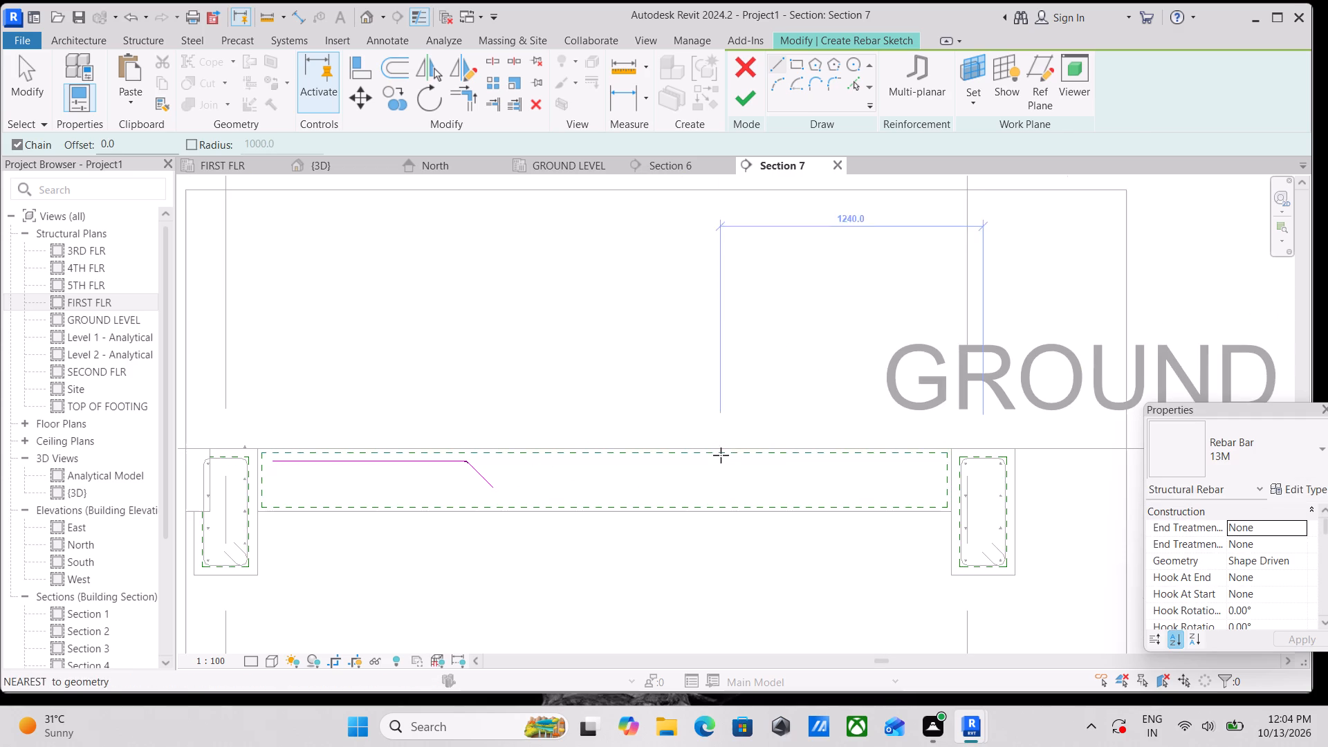
pyautogui.scroll(6, 934, 461)
pyautogui.scroll(-3, 856, 457)
pyautogui.moveTo(802, 459); pyautogui.dragTo(1035, 379, button='middle')
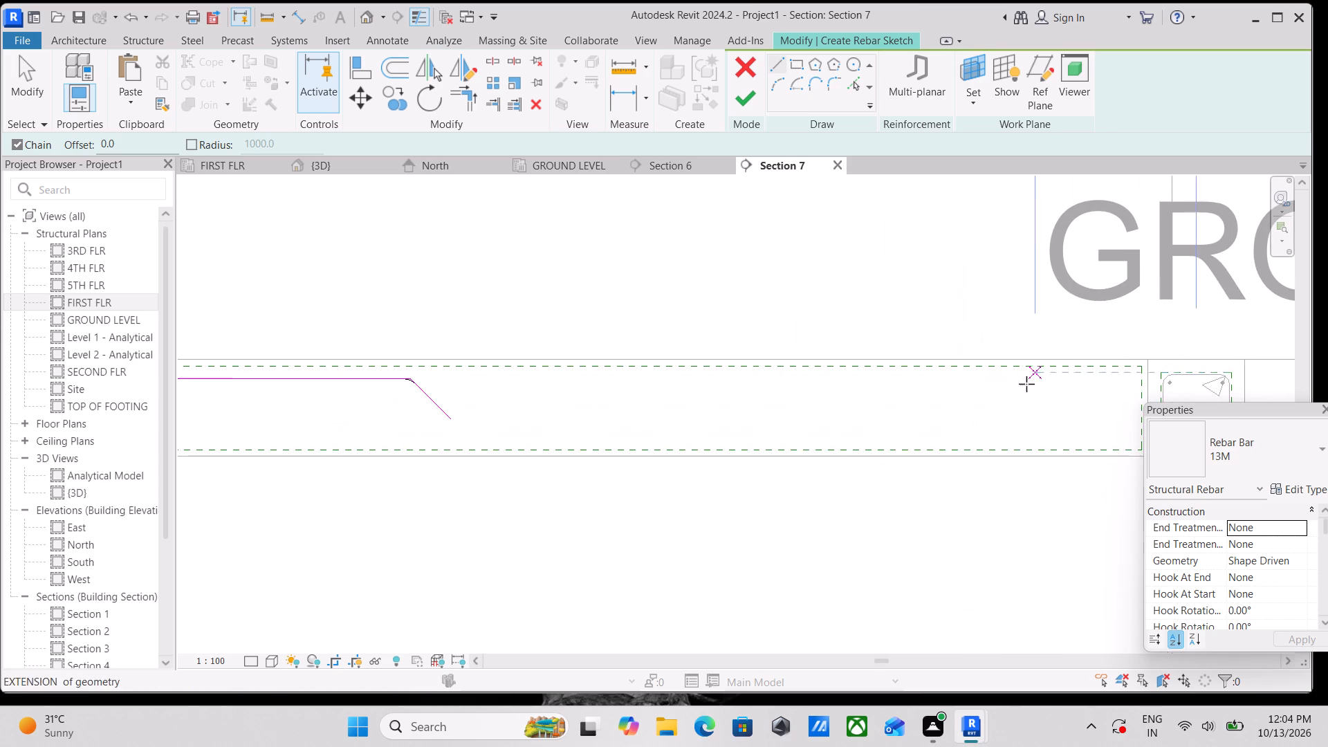
pyautogui.press('Escape')
pyautogui.press('Escape')
# Mirror a copy of the horizontal and sloping bar segments about a vertical axis drawn at the slab's midspan.
pyautogui.moveTo(384, 400); pyautogui.dragTo(638, 412, button='middle')
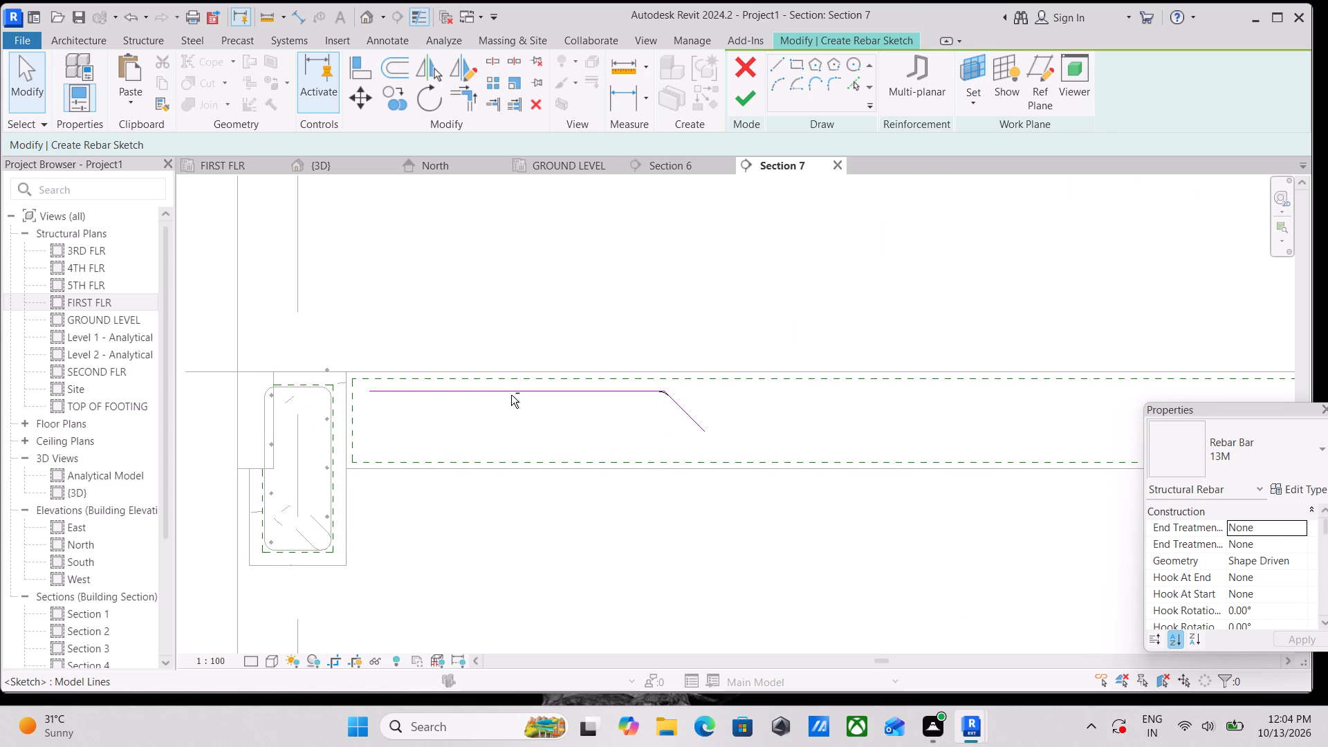
pyautogui.keyDown('ctrl'); pyautogui.click(550, 393); pyautogui.keyUp('ctrl')
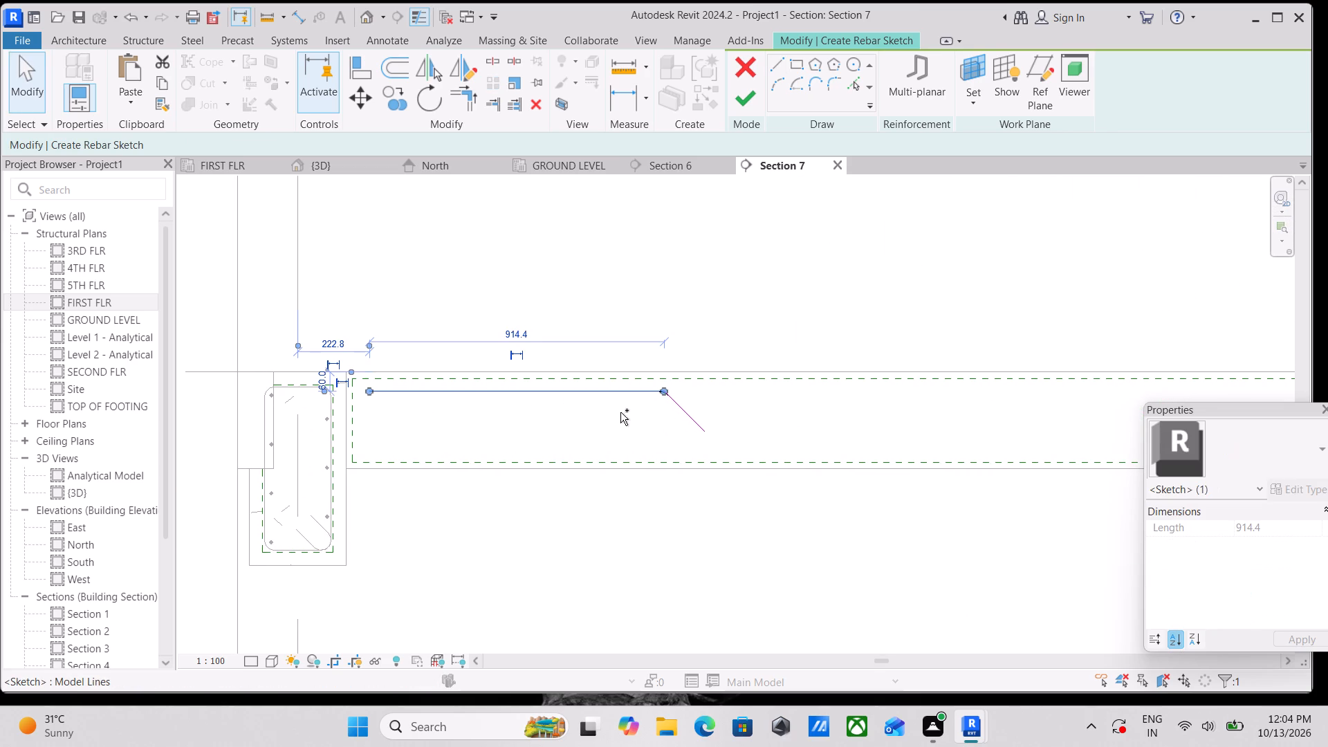
pyautogui.keyDown('ctrl'); pyautogui.click(685, 416); pyautogui.keyUp('ctrl')
pyautogui.scroll(-1, 771, 411)
pyautogui.moveTo(771, 411); pyautogui.dragTo(593, 423, button='middle')
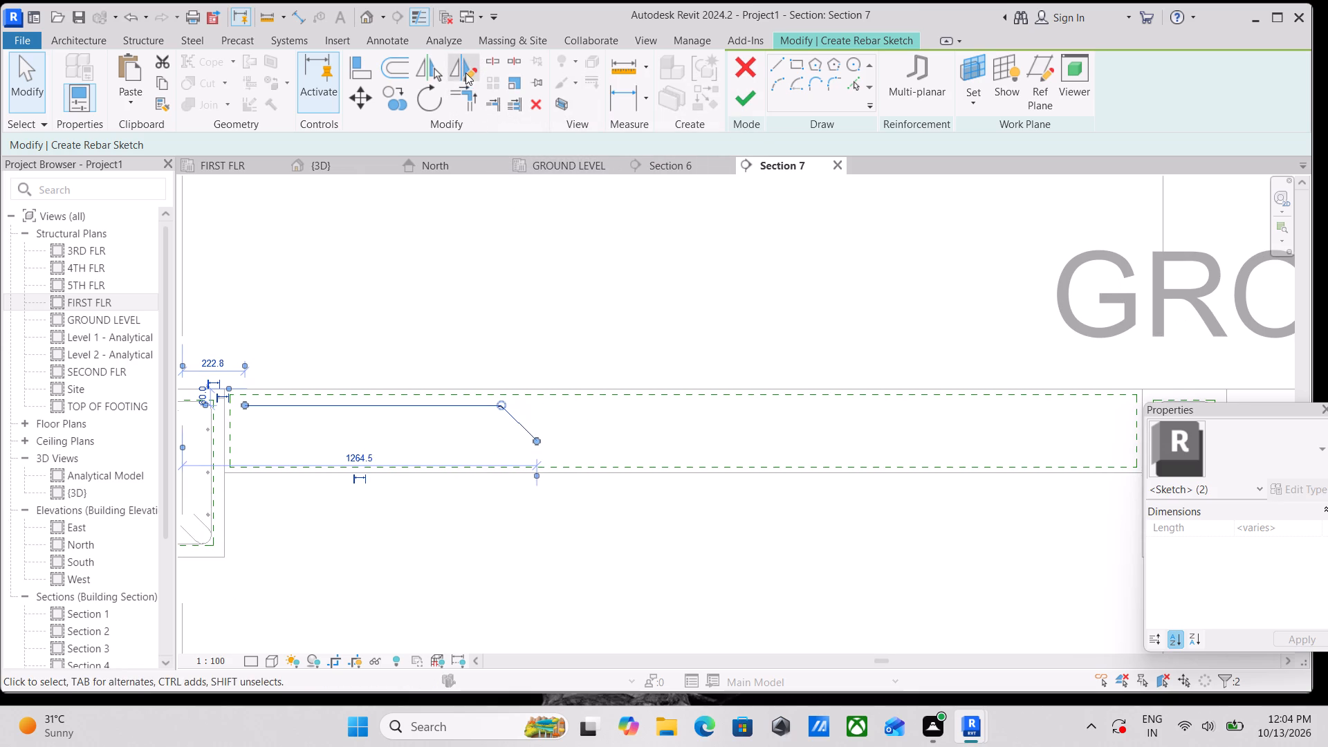
pyautogui.write('dm')
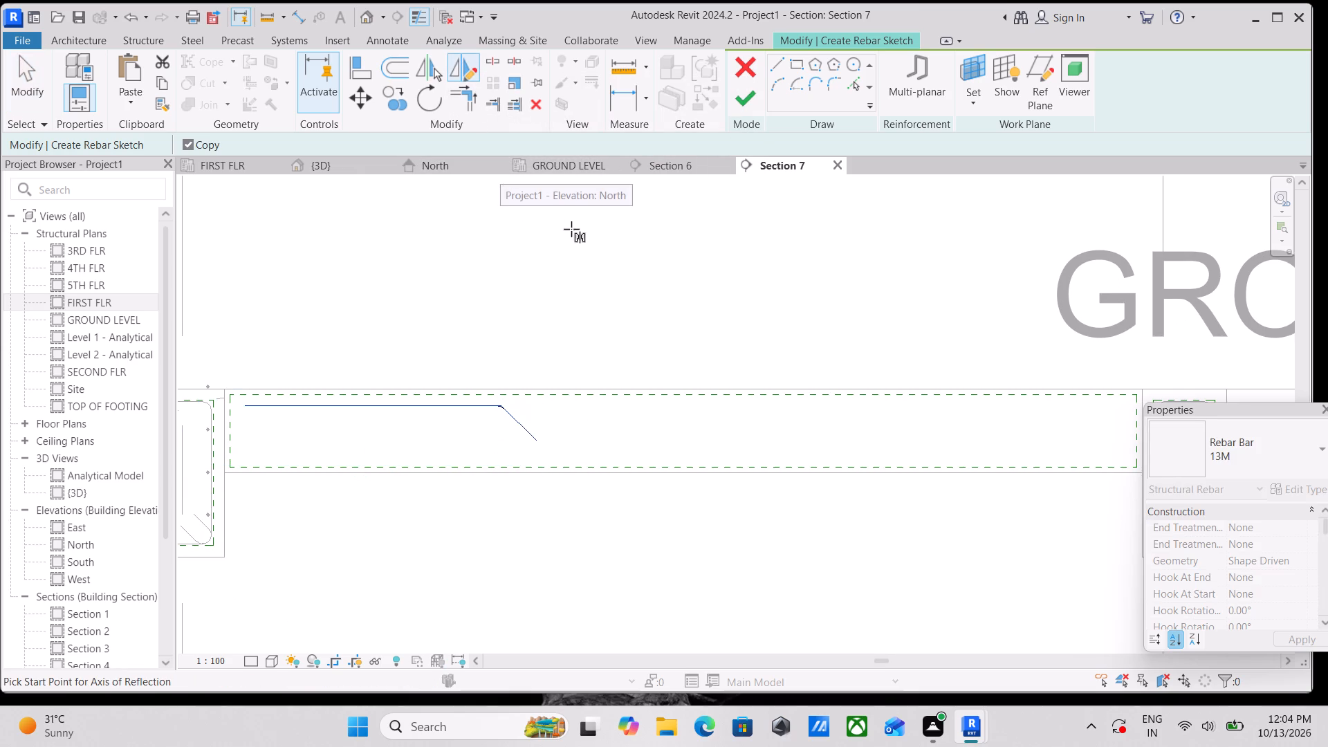
pyautogui.scroll(-1, 716, 423)
pyautogui.moveTo(716, 423); pyautogui.dragTo(694, 425, button='middle')
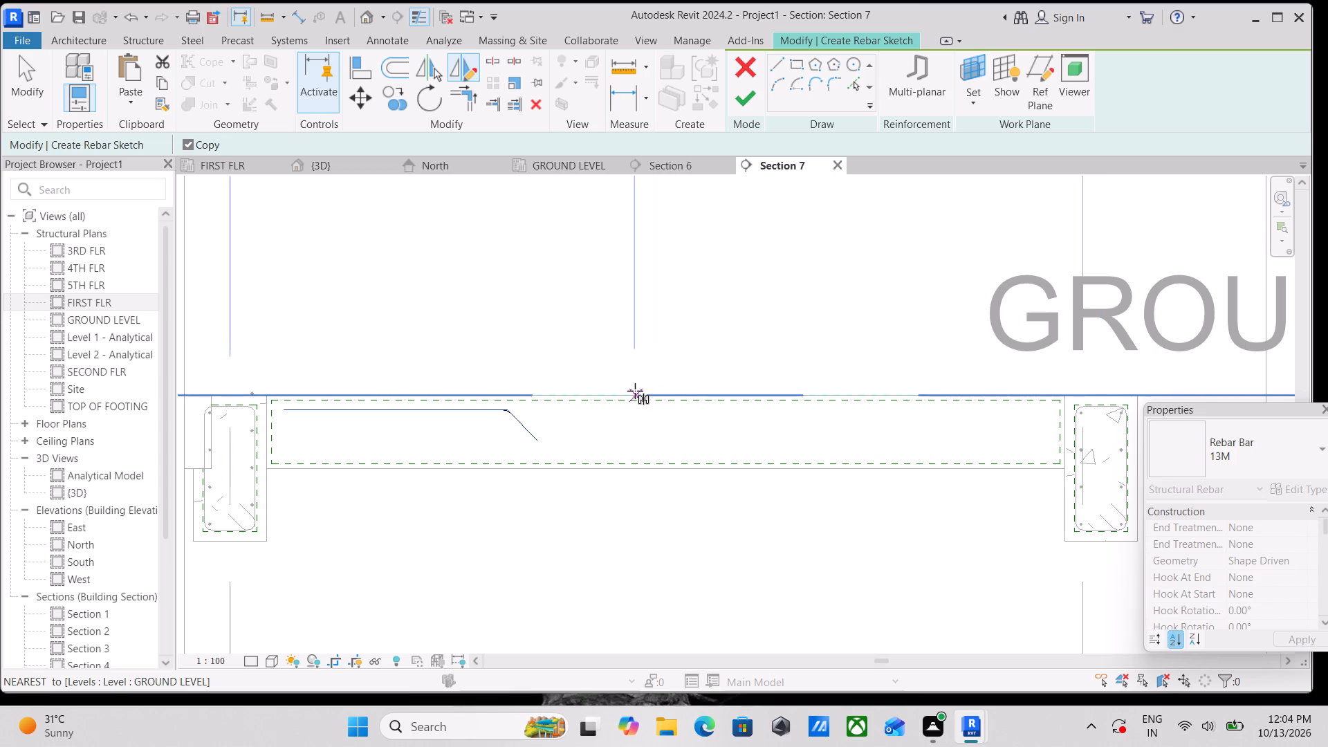
pyautogui.click(667, 396)
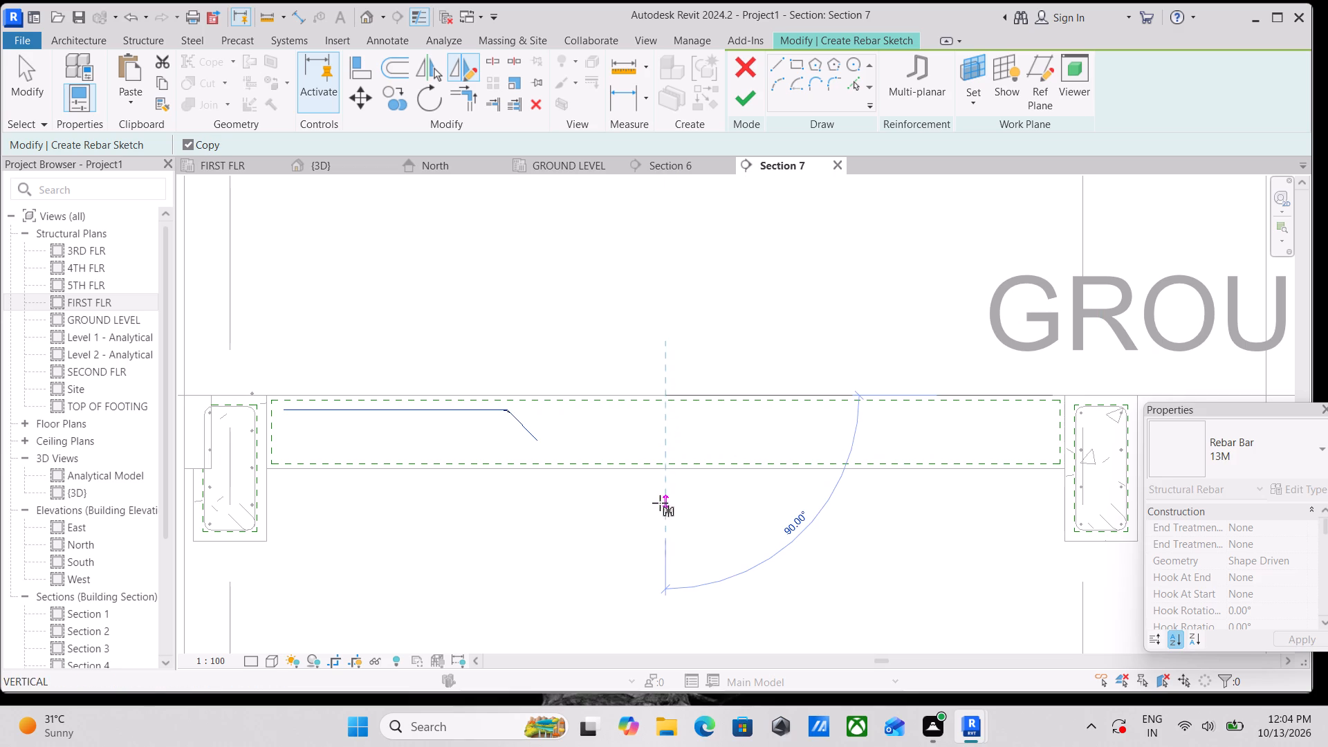
pyautogui.click(660, 504)
pyautogui.press('Escape')
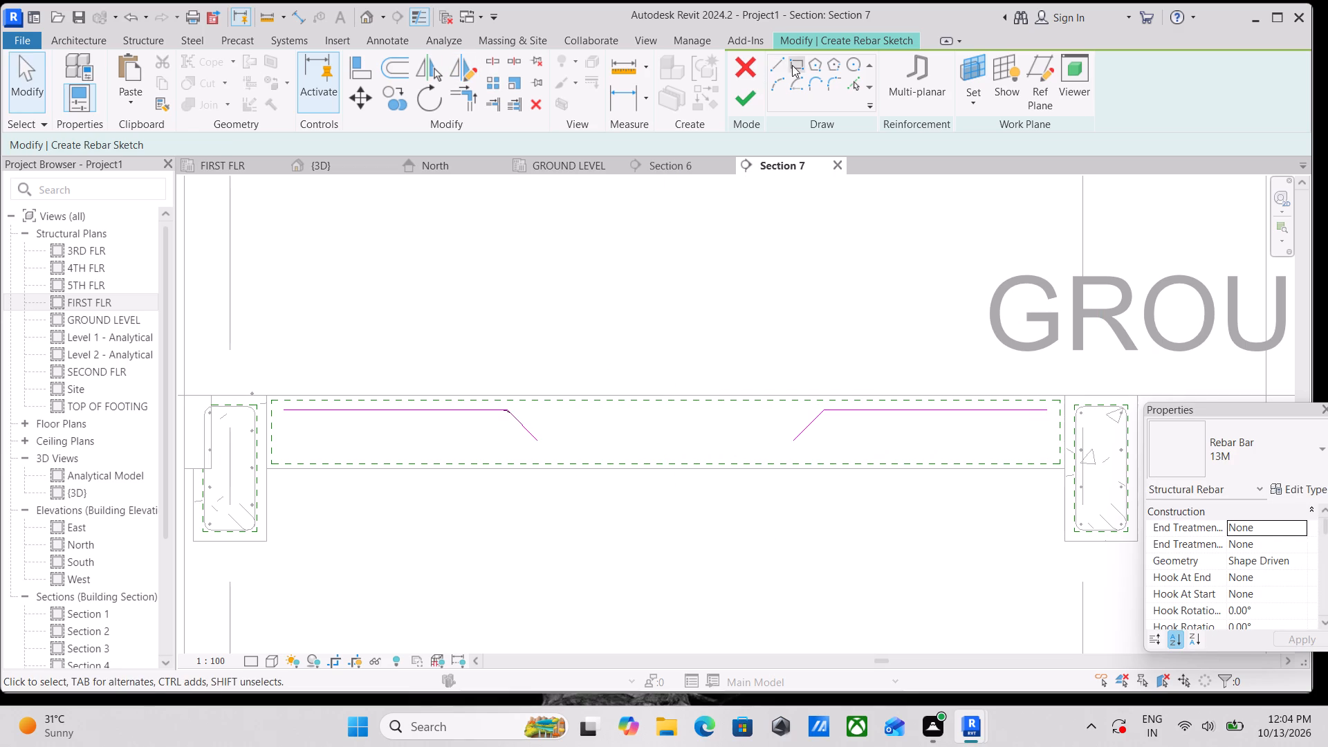
# Join the lower ends of the two sloping bar segments with a horizontal line.
pyautogui.click(770, 64)
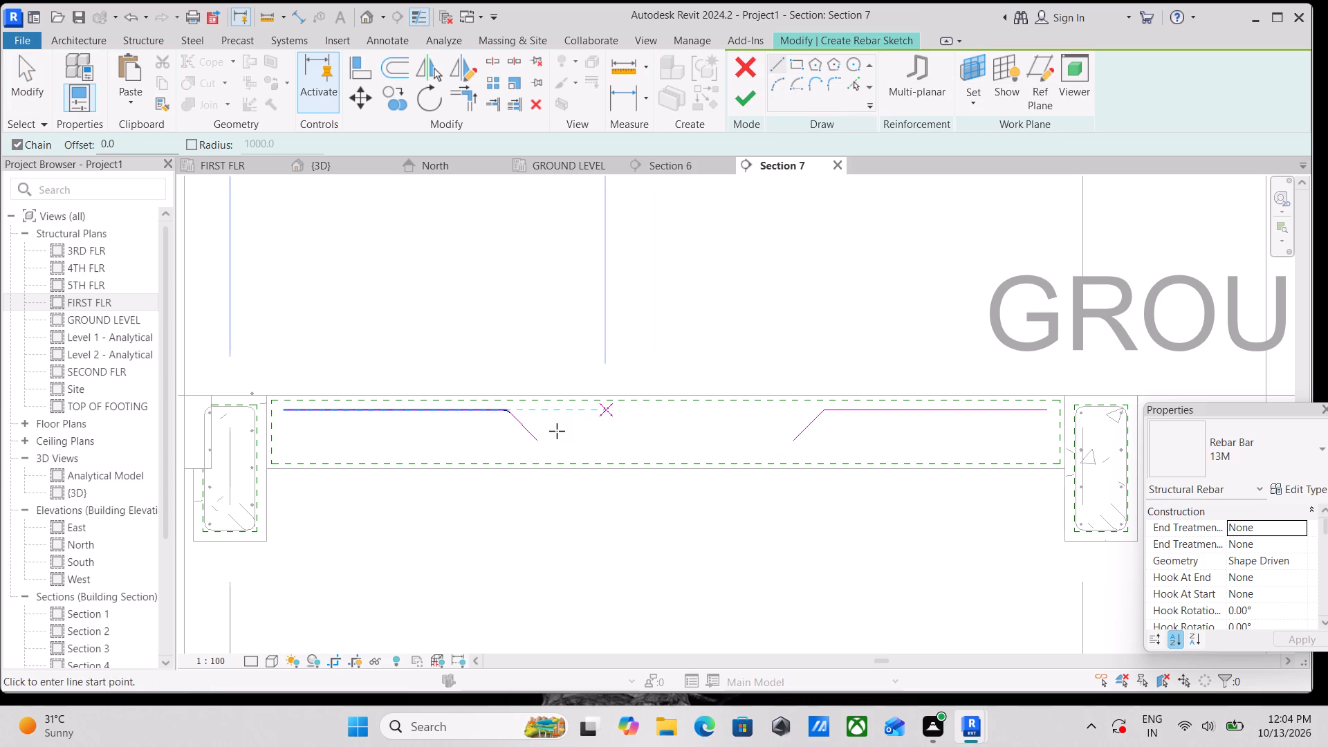
pyautogui.click(535, 444)
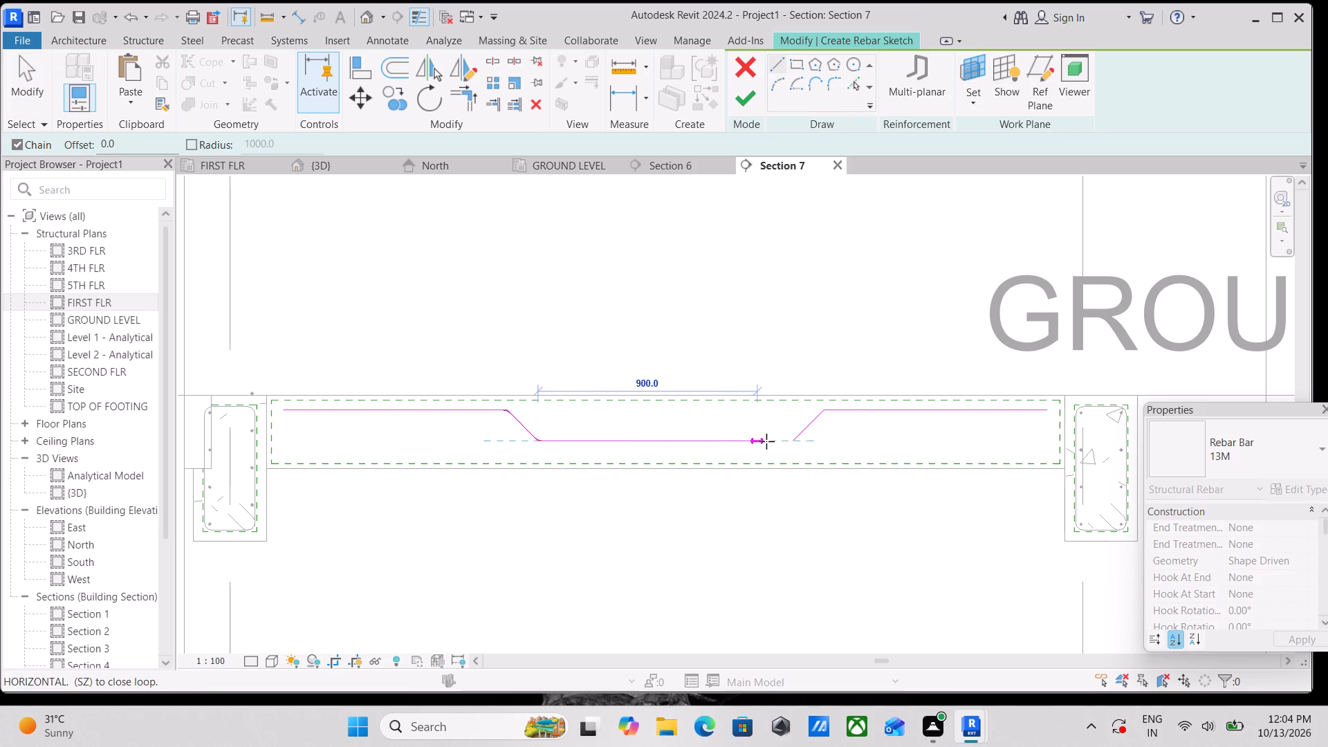
pyautogui.click(788, 441)
pyautogui.press('Escape')
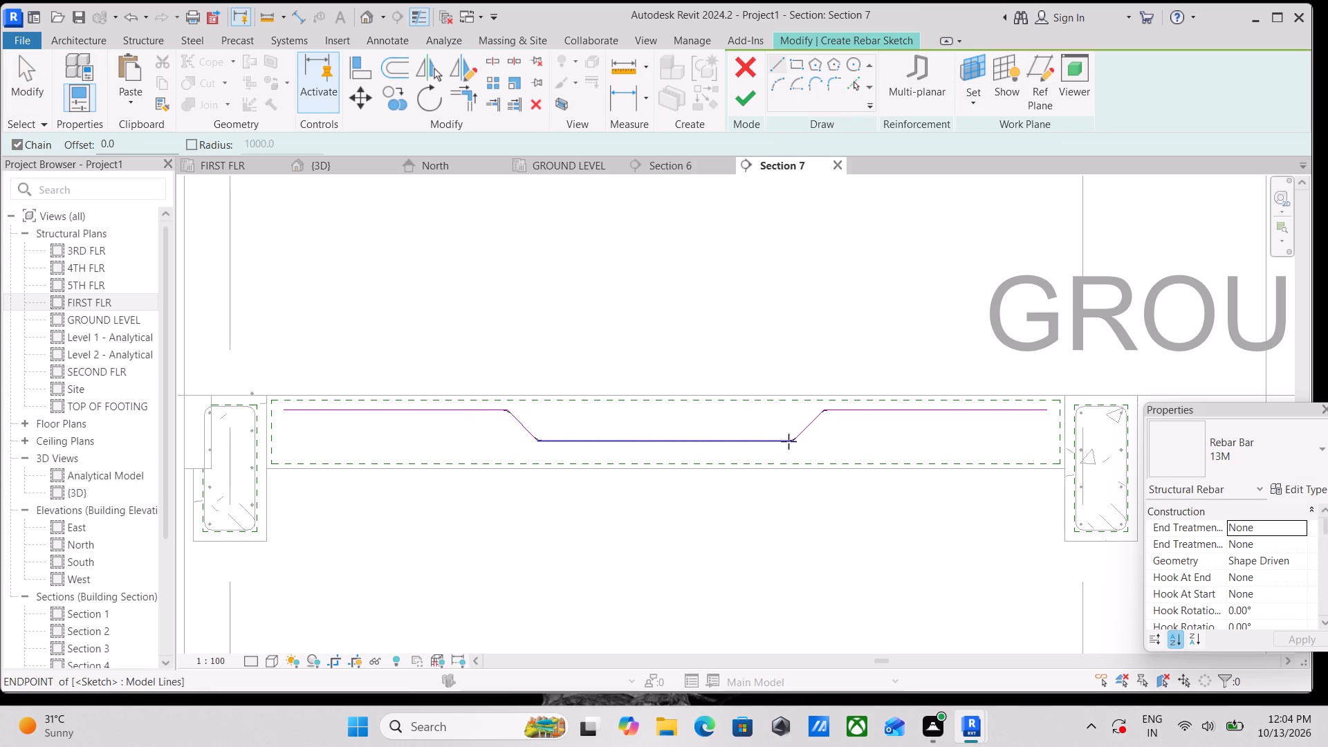
pyautogui.scroll(4, 350, 413)
pyautogui.press('Escape')
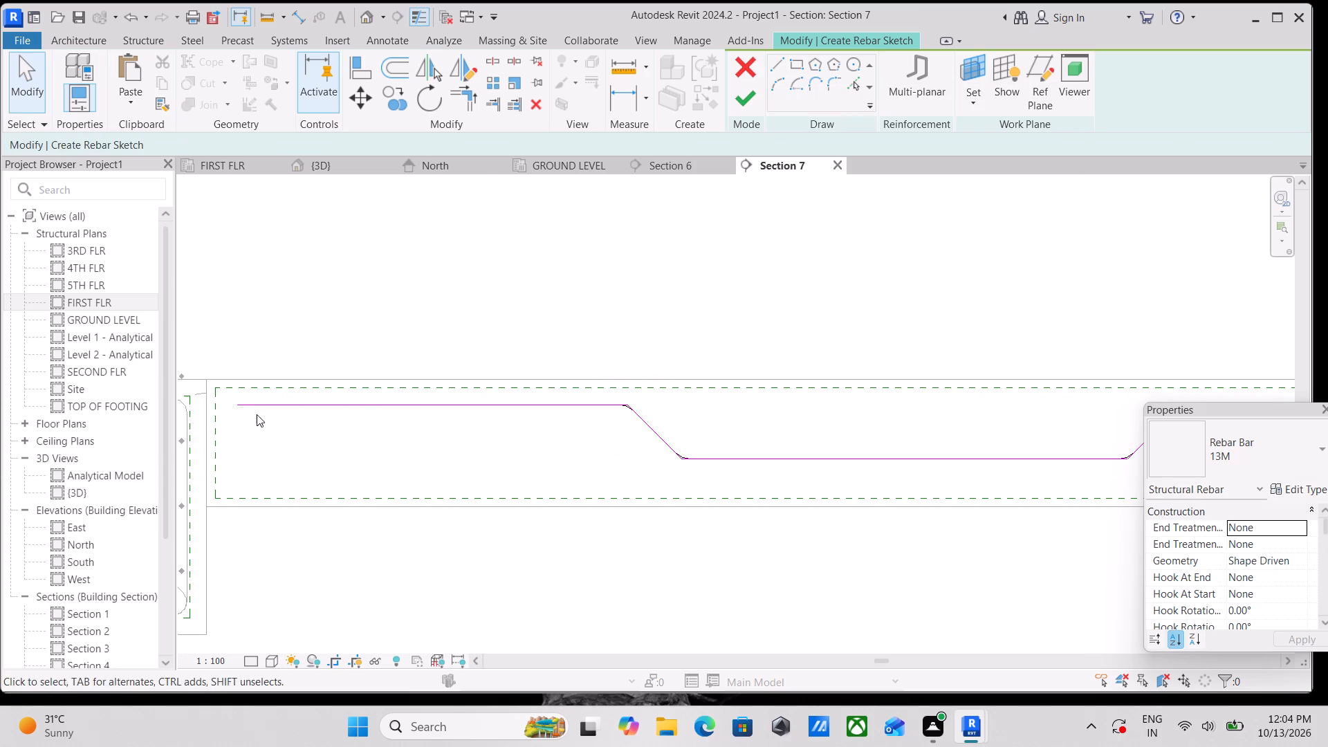
# Extend both upper bar segments outward to the slab's end cover lines, each about 967 mm long, and finish the rebar sketch.
pyautogui.click(262, 407)
pyautogui.moveTo(238, 403); pyautogui.dragTo(223, 403)
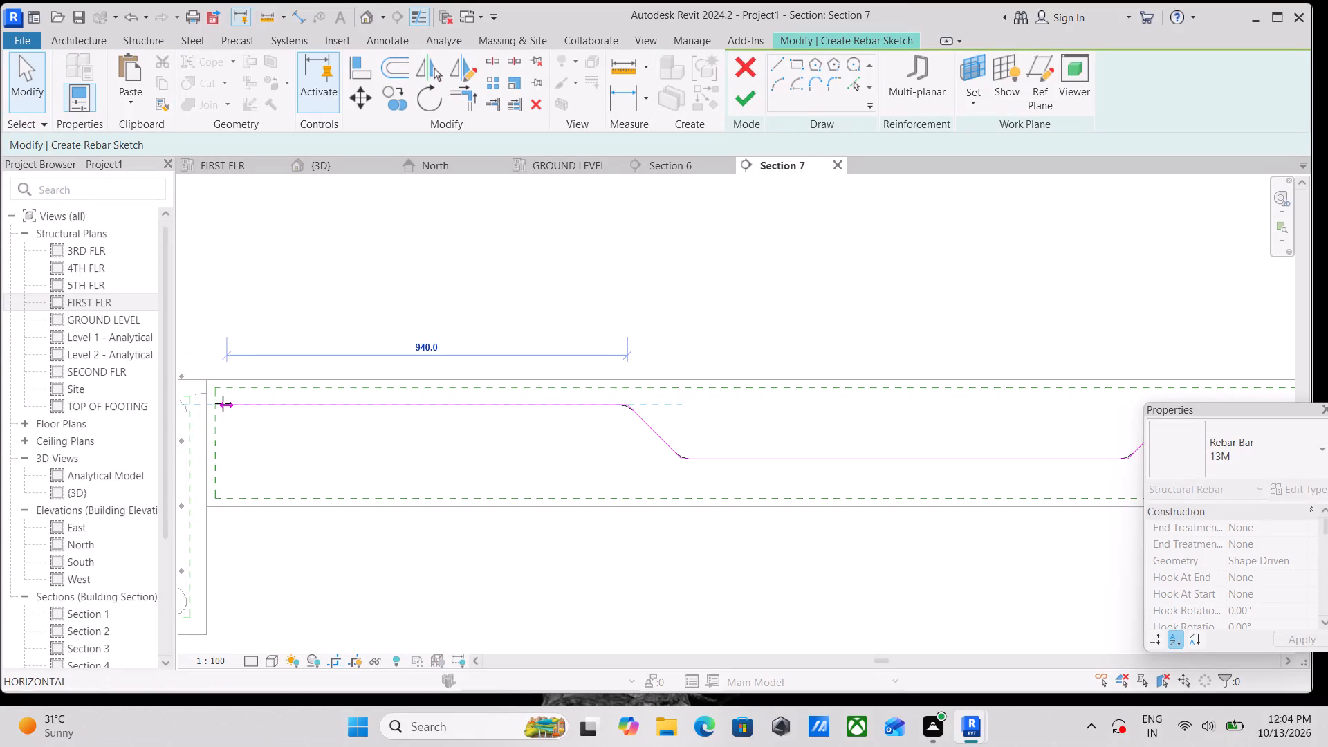
pyautogui.moveTo(223, 403); pyautogui.dragTo(221, 403)
pyautogui.scroll(-2, 313, 403)
pyautogui.moveTo(313, 403); pyautogui.dragTo(90, 409, button='middle')
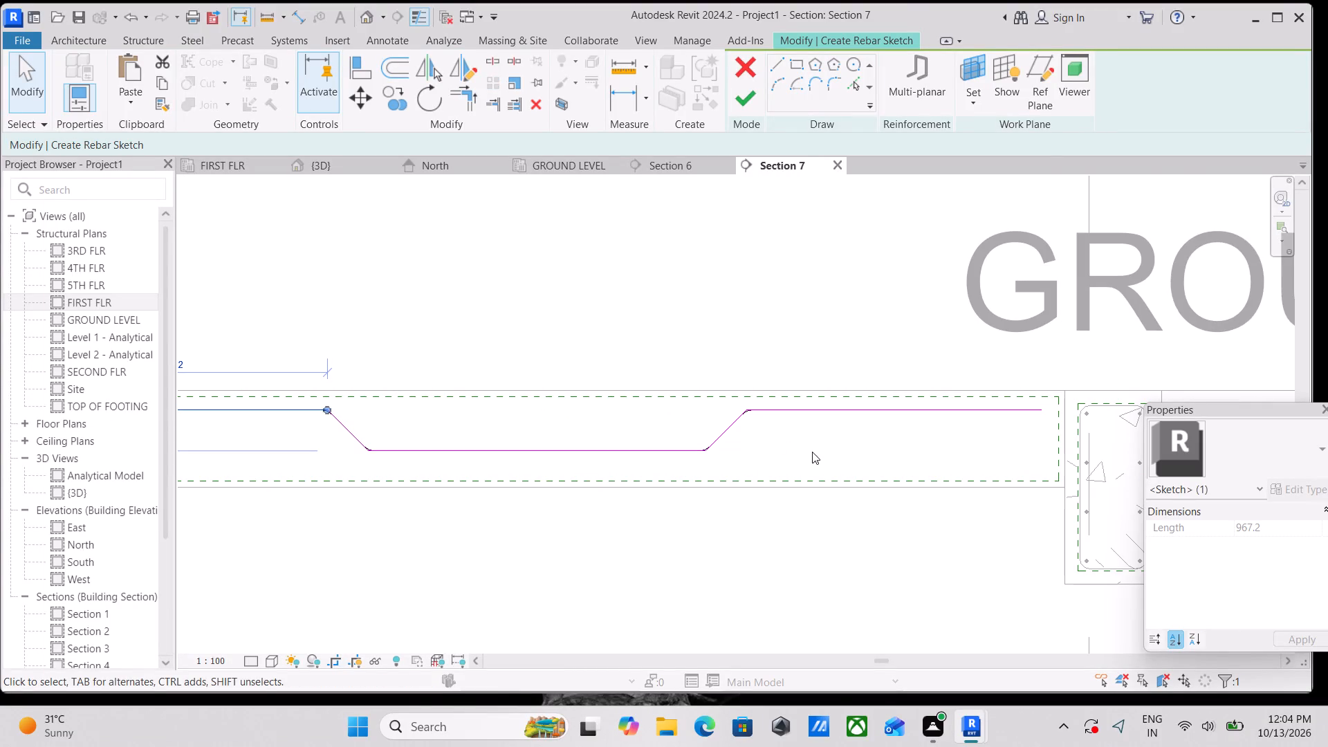
pyautogui.moveTo(812, 452); pyautogui.dragTo(683, 452, button='middle')
pyautogui.scroll(2, 921, 396)
pyautogui.click(897, 416)
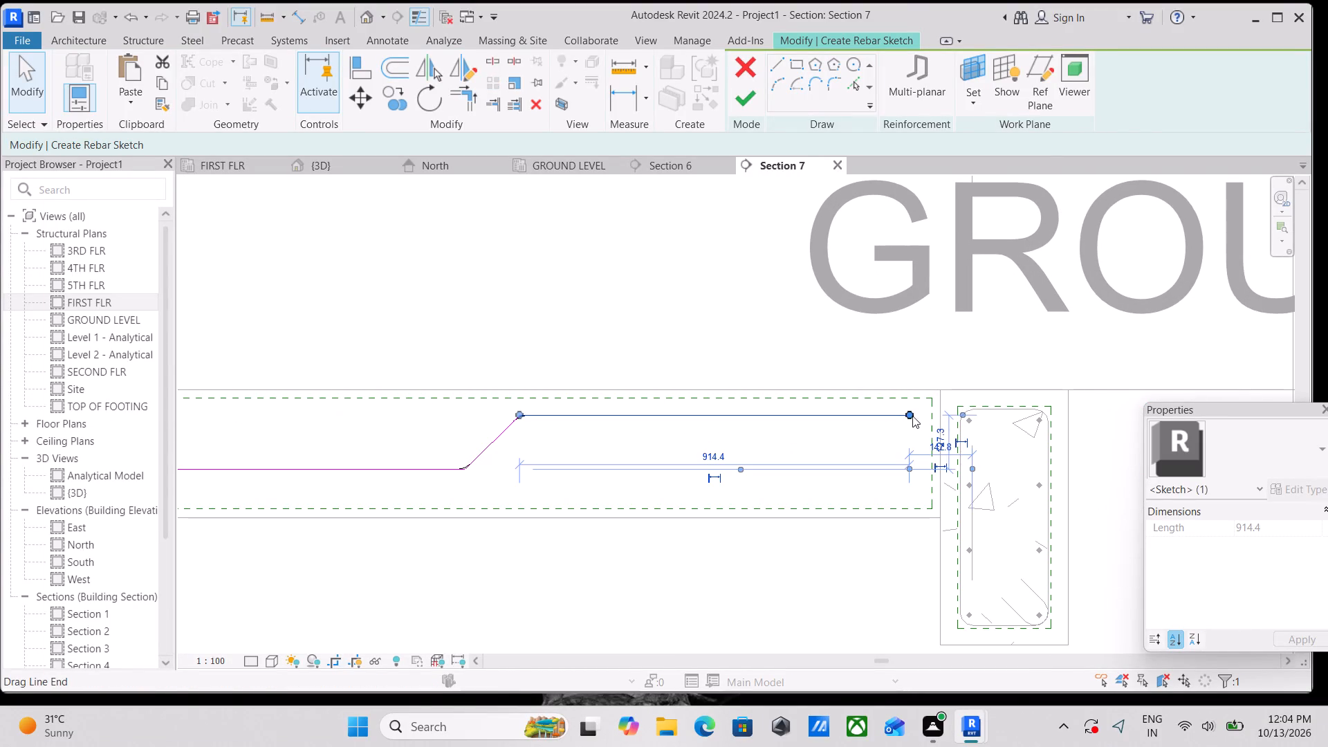
pyautogui.moveTo(910, 414); pyautogui.dragTo(928, 414)
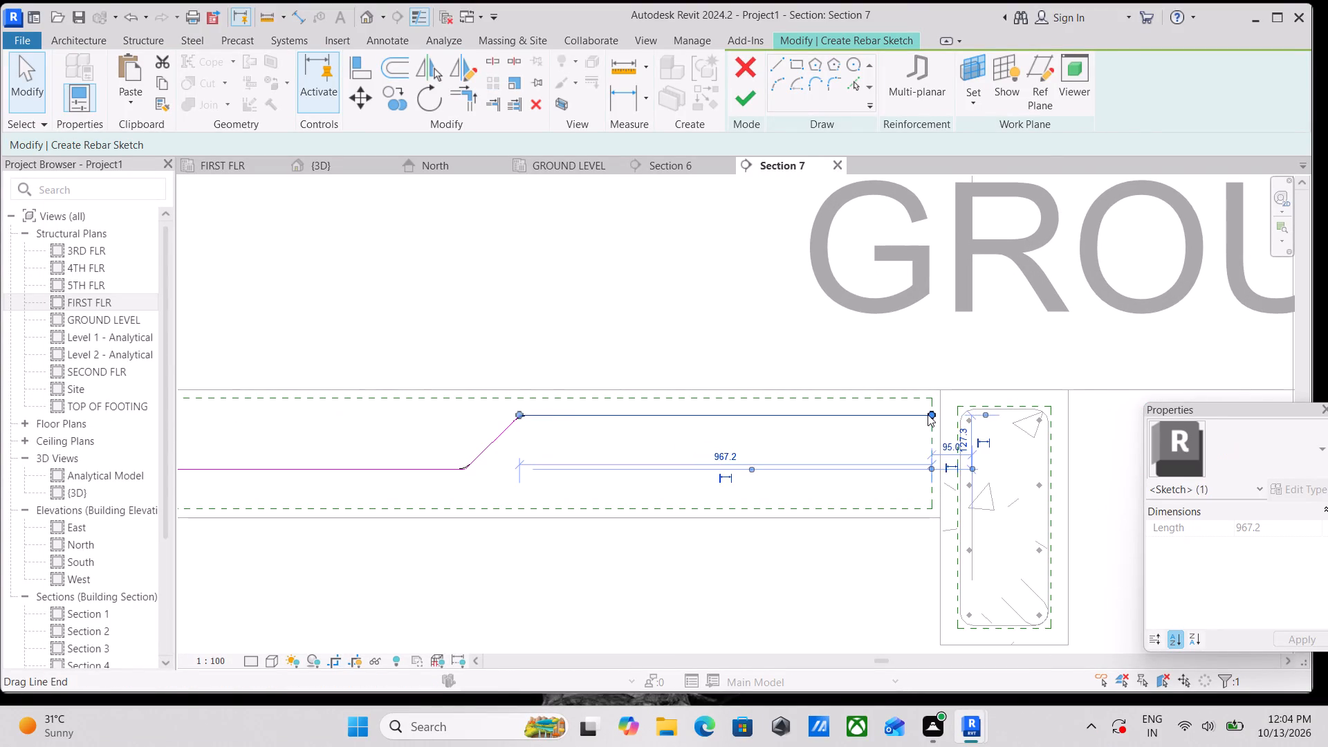
pyautogui.scroll(-3, 919, 418)
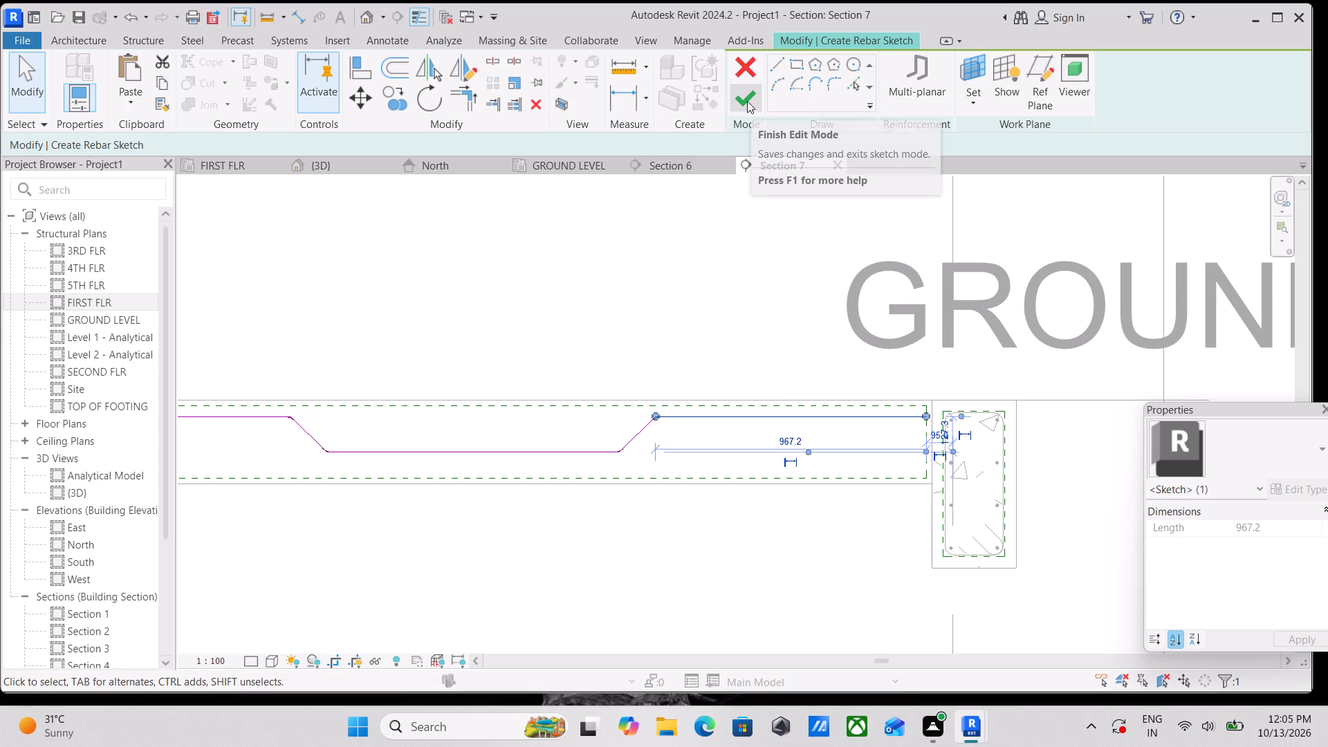
pyautogui.click(747, 101)
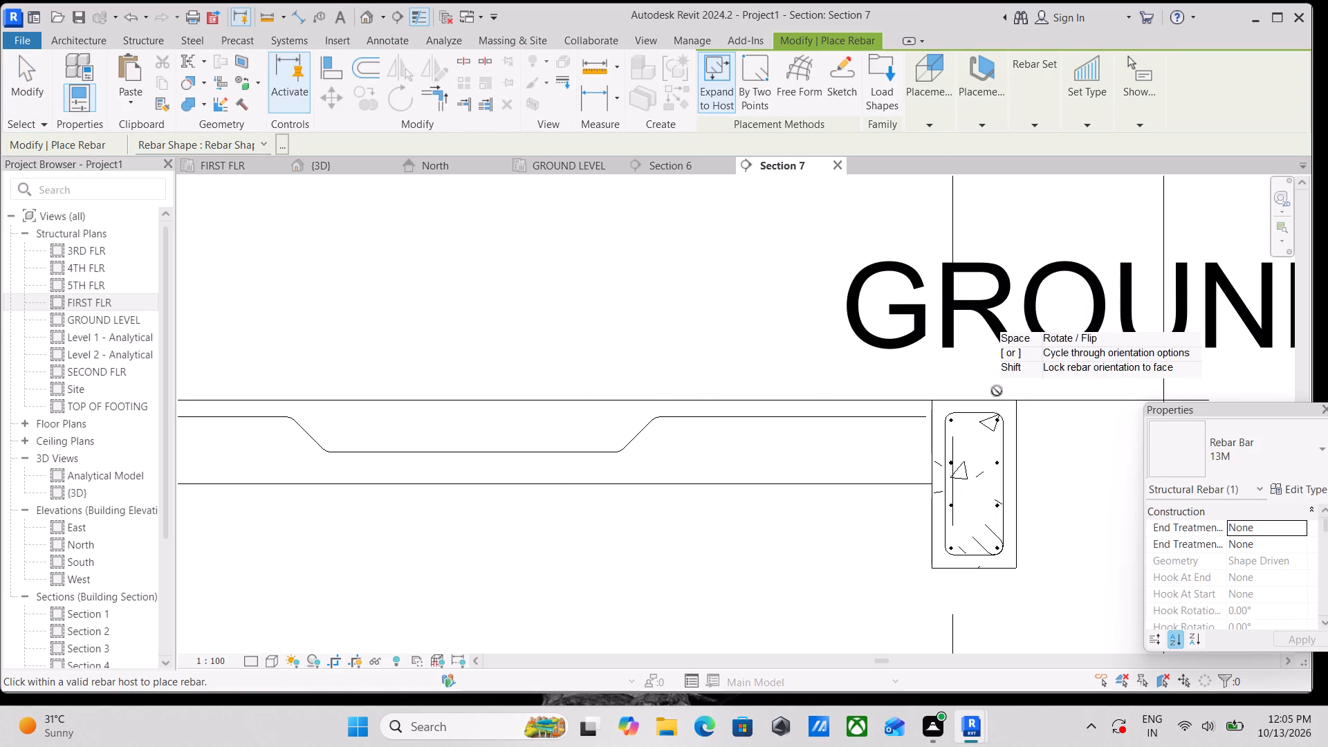
# Set the Section 7 view's detail level to Fine.
pyautogui.scroll(-4, 1085, 479)
pyautogui.scroll(3, 973, 538)
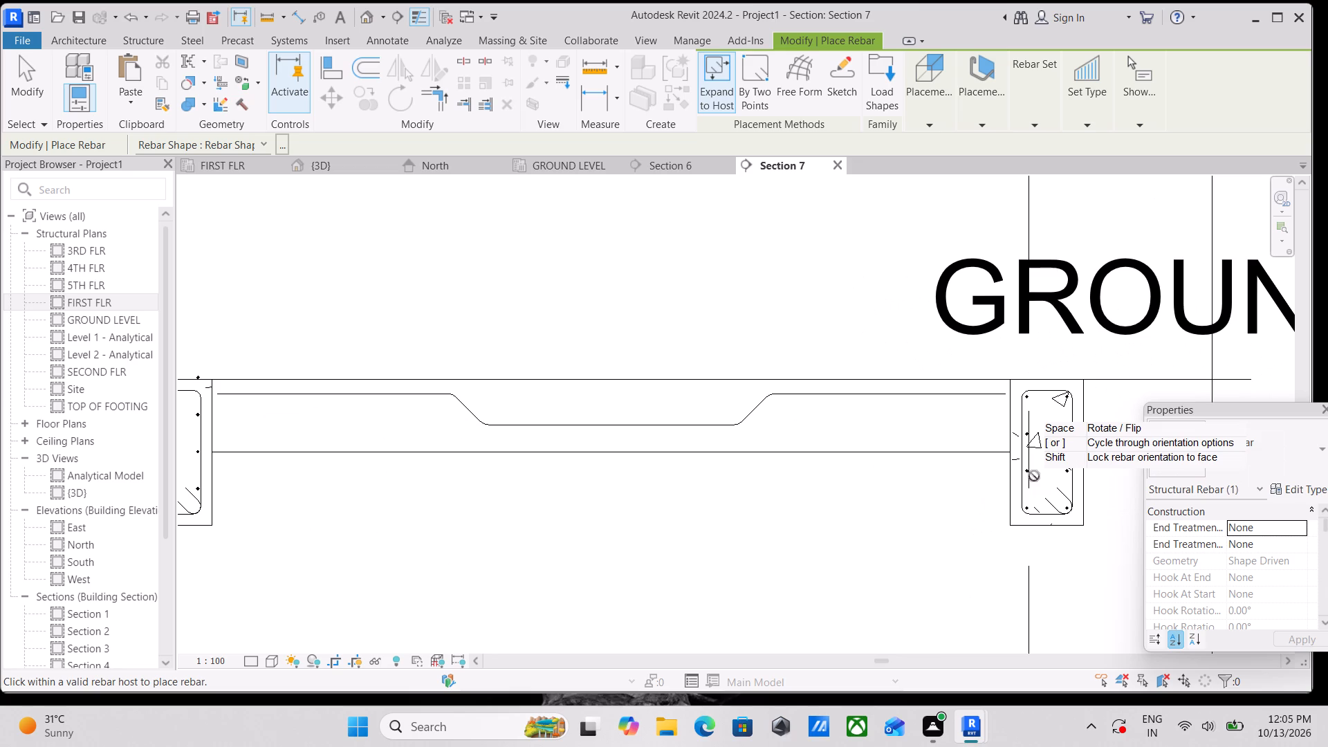
pyautogui.click(267, 660)
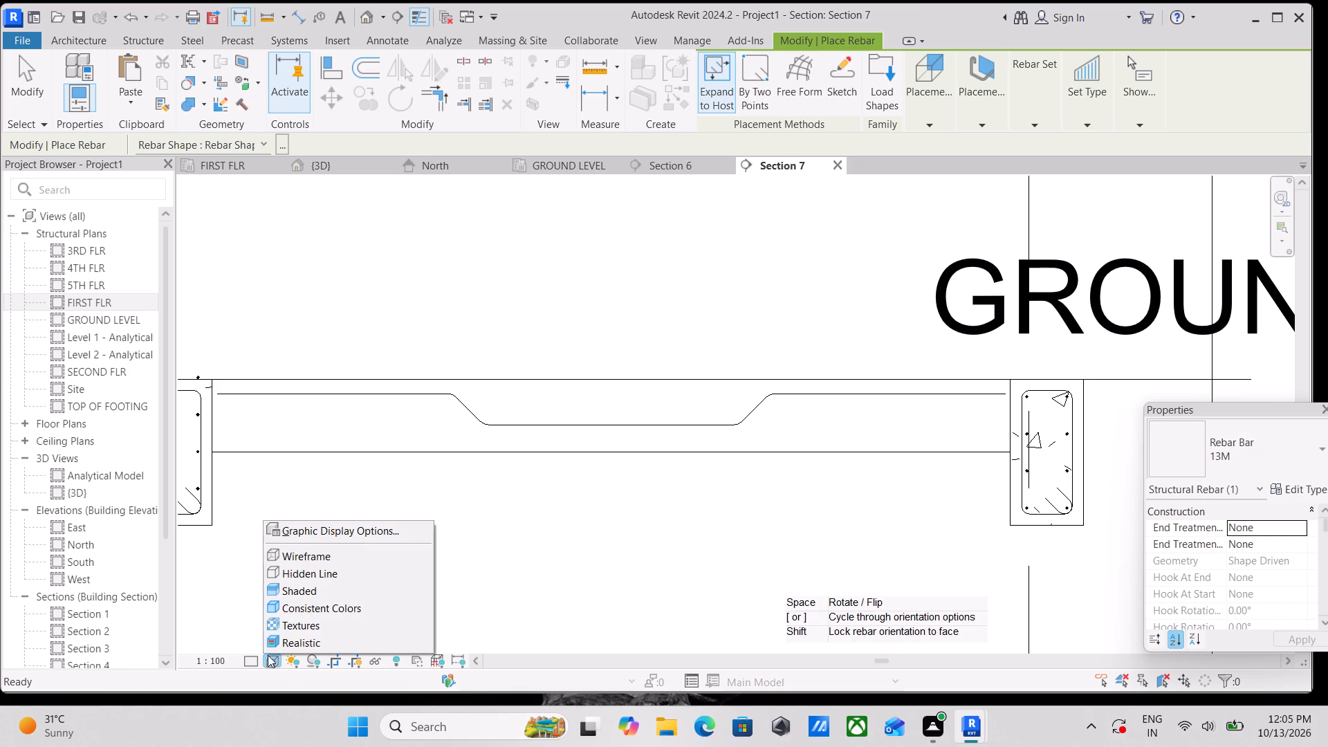
pyautogui.click(252, 659)
pyautogui.click(259, 640)
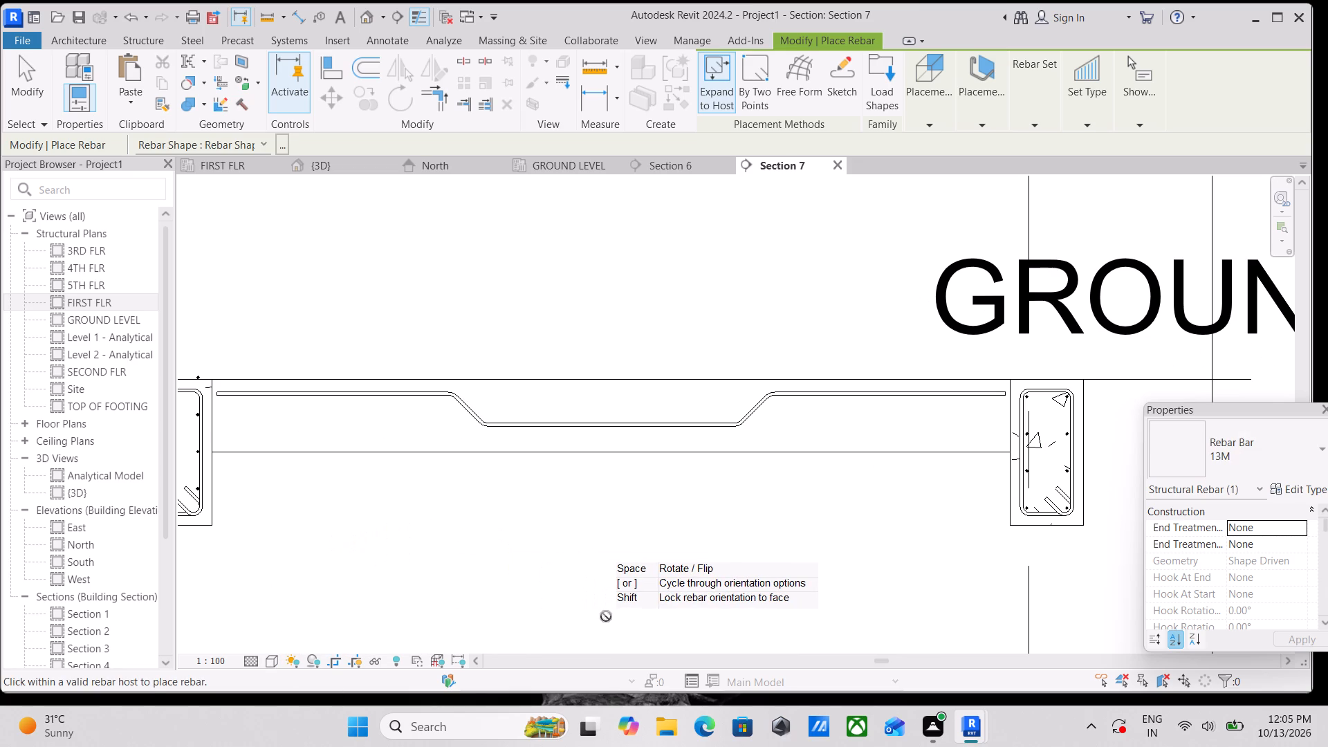
# Make the cranked 13M slab bar show unobscured in the {3D} view.
pyautogui.press('Escape')
pyautogui.press('Escape')
pyautogui.click(603, 420)
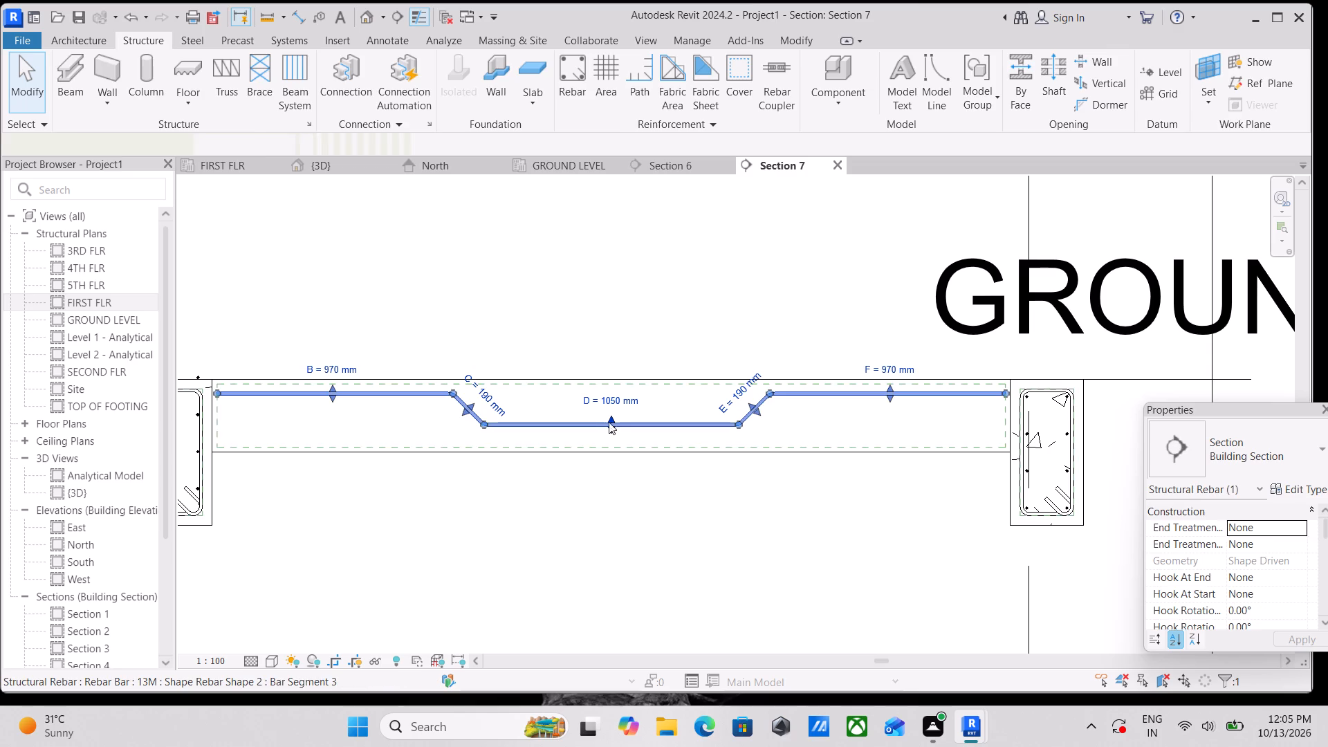
pyautogui.scroll(-3, 1204, 548)
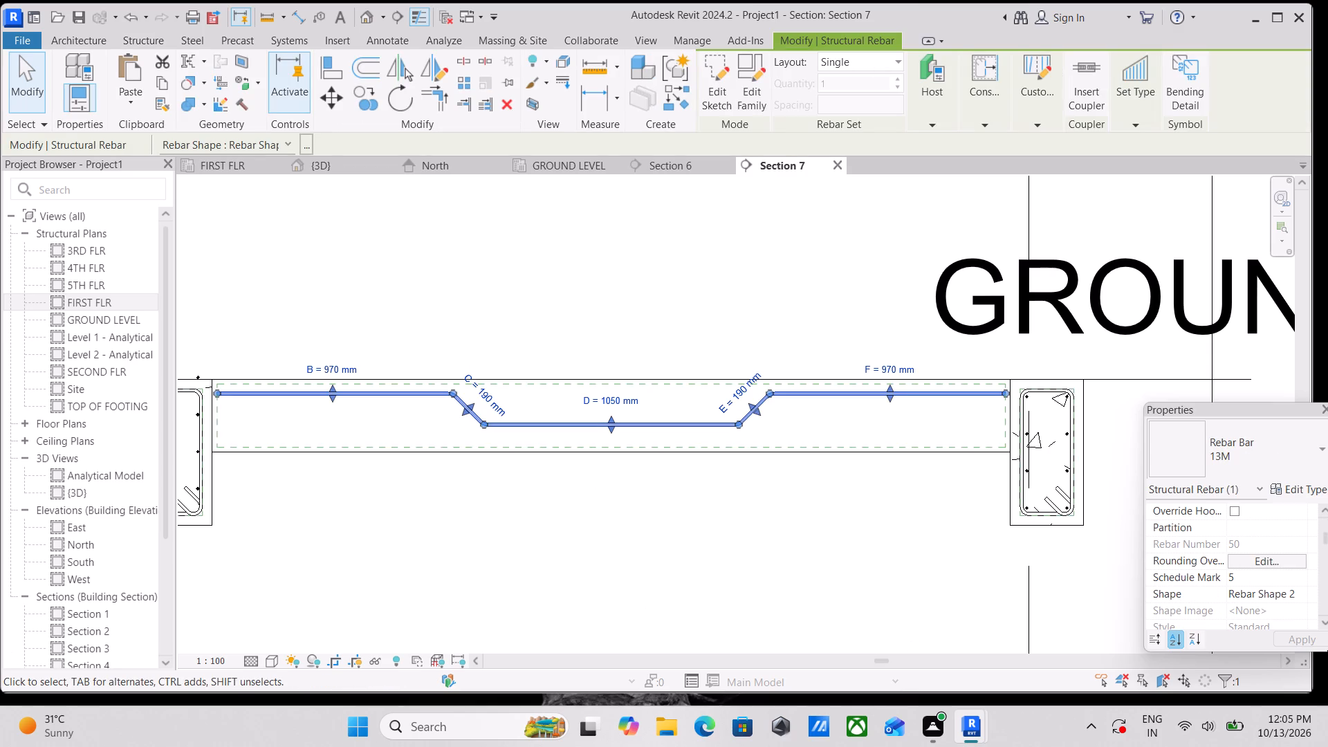
pyautogui.scroll(-3, 1182, 528)
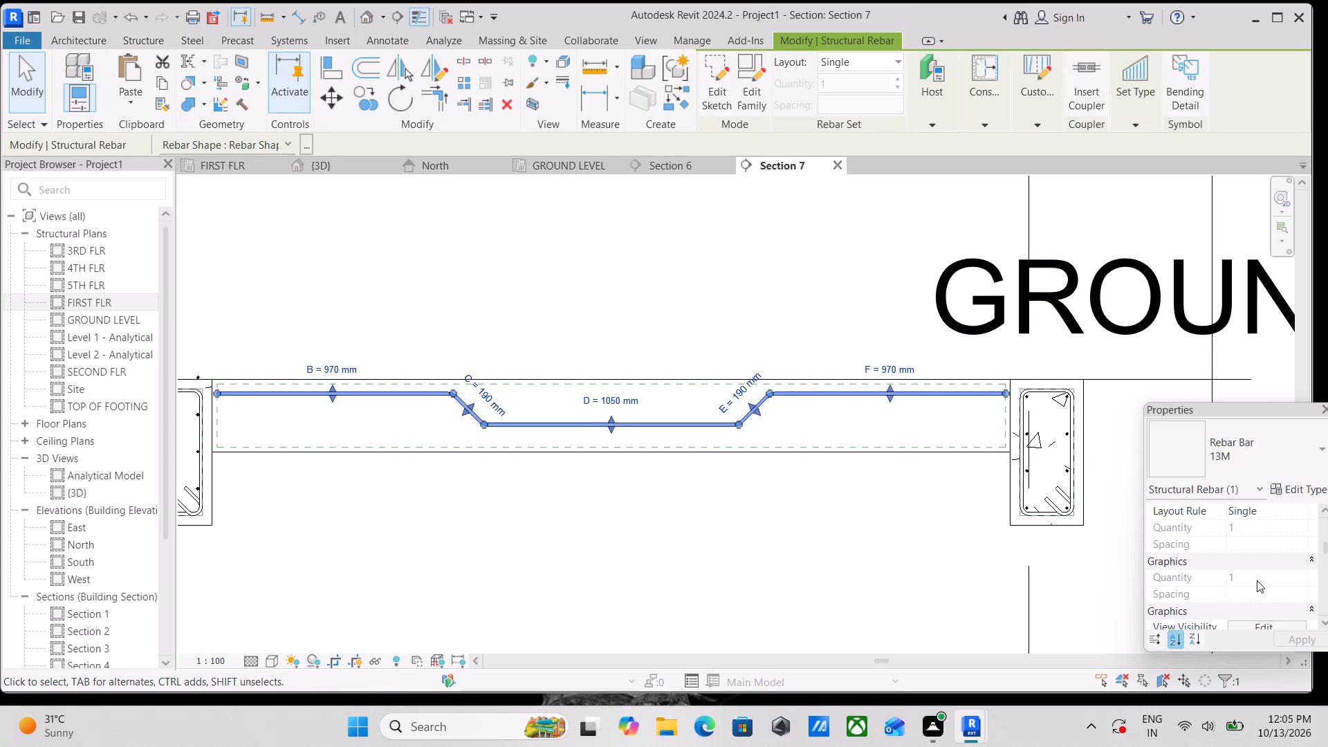
pyautogui.click(1257, 580)
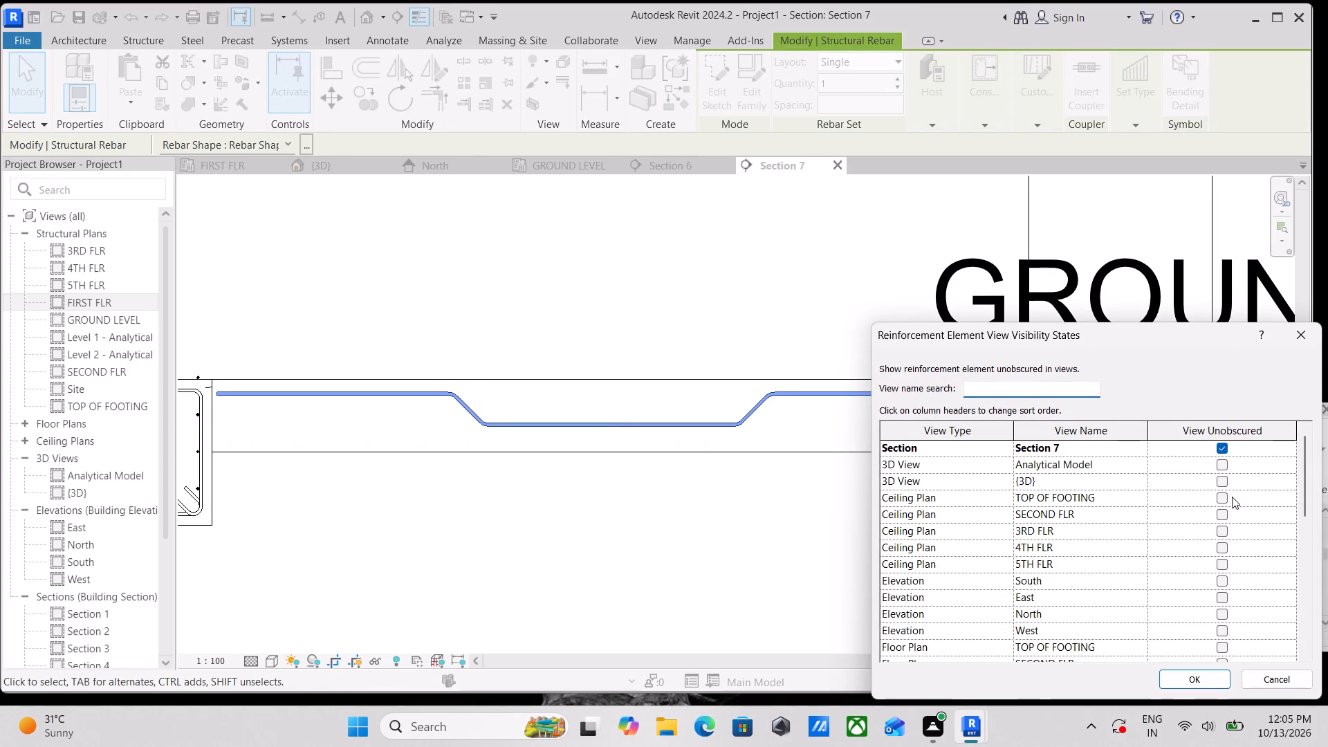
pyautogui.click(1219, 480)
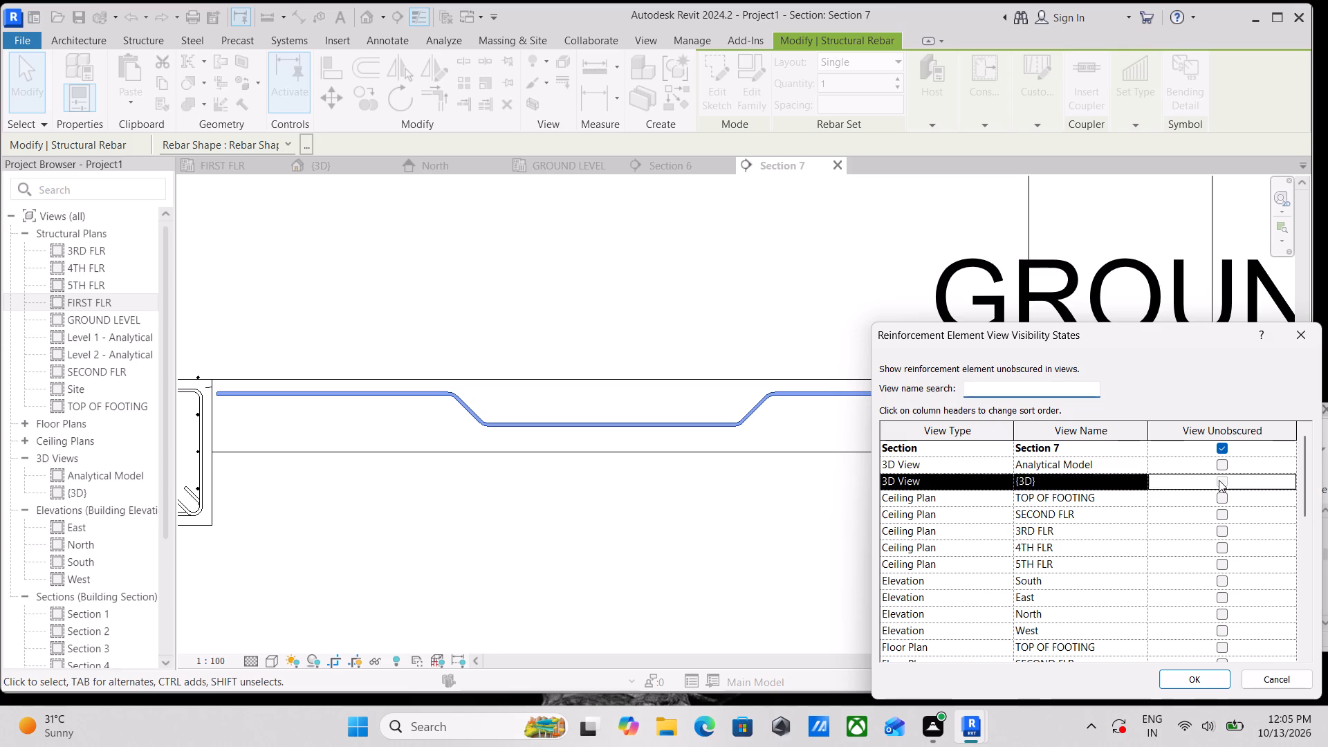
pyautogui.click(1206, 676)
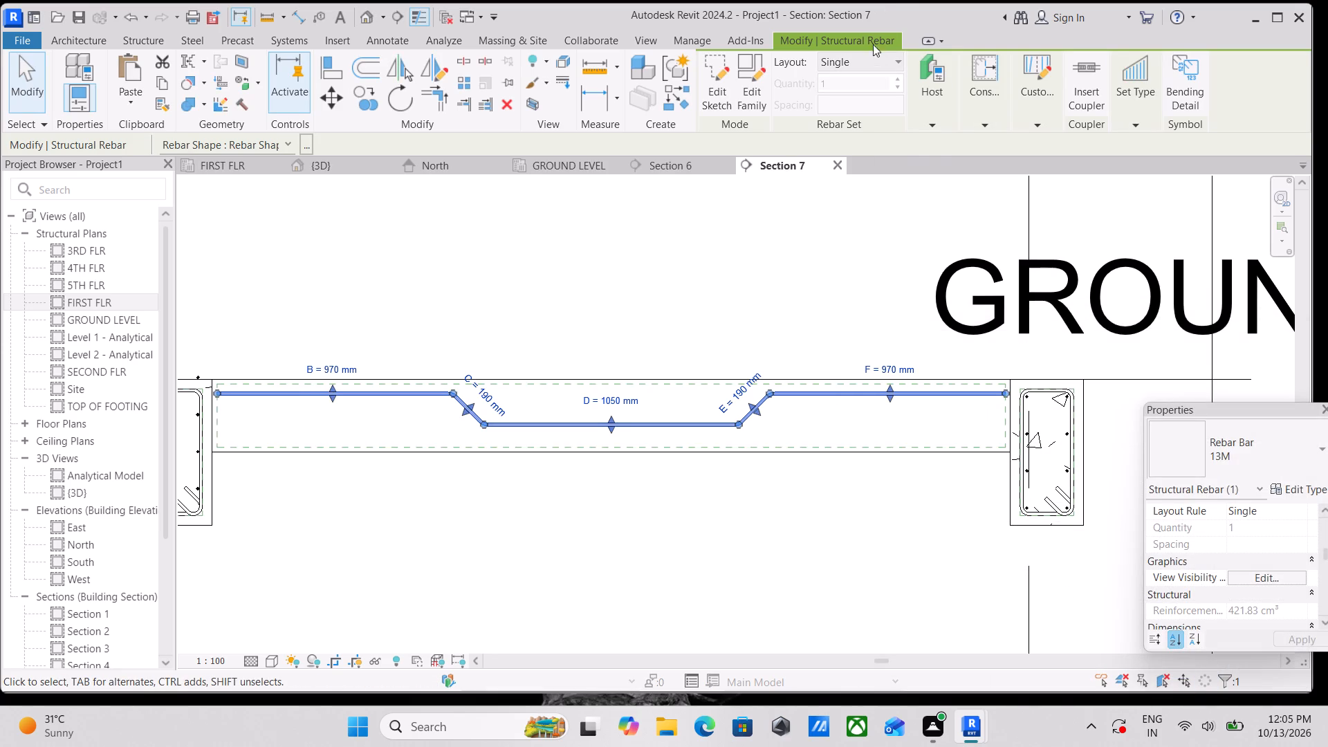
# Change the cranked bar's set layout to Maximum Spacing.
pyautogui.click(871, 56)
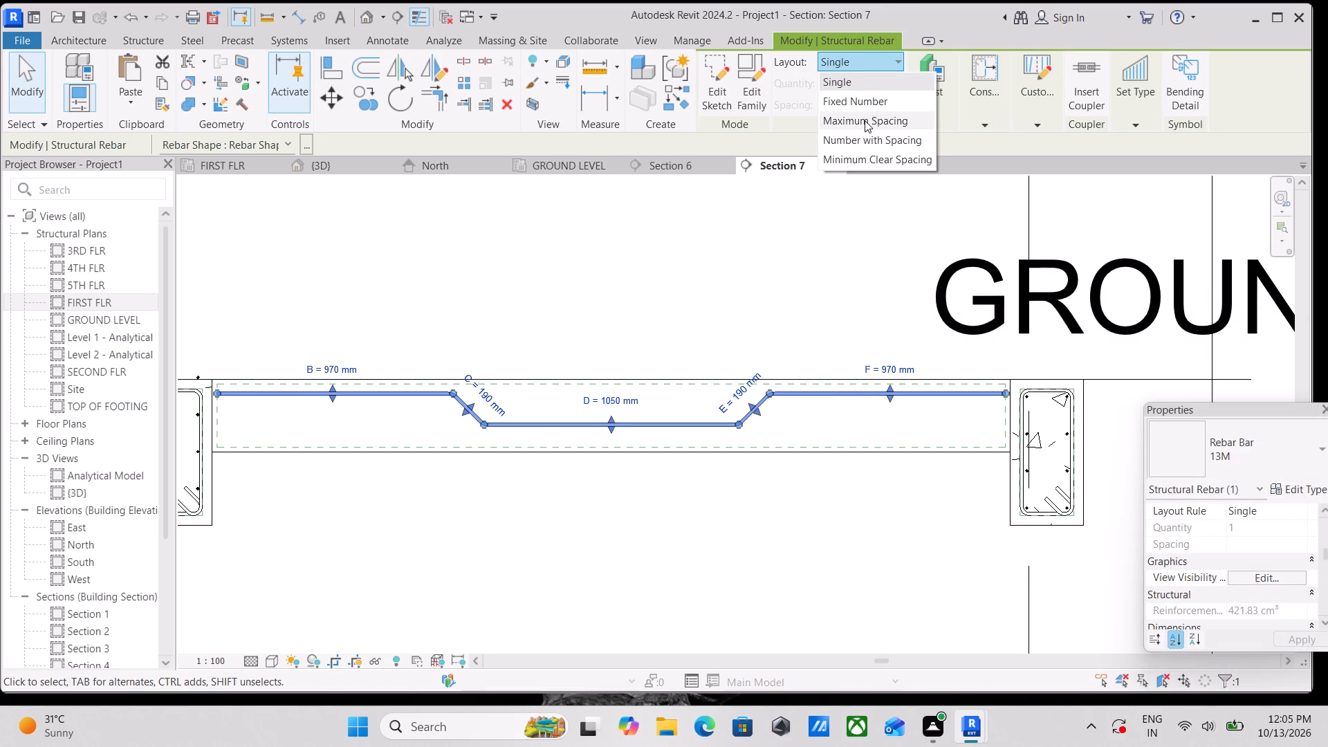
pyautogui.click(865, 120)
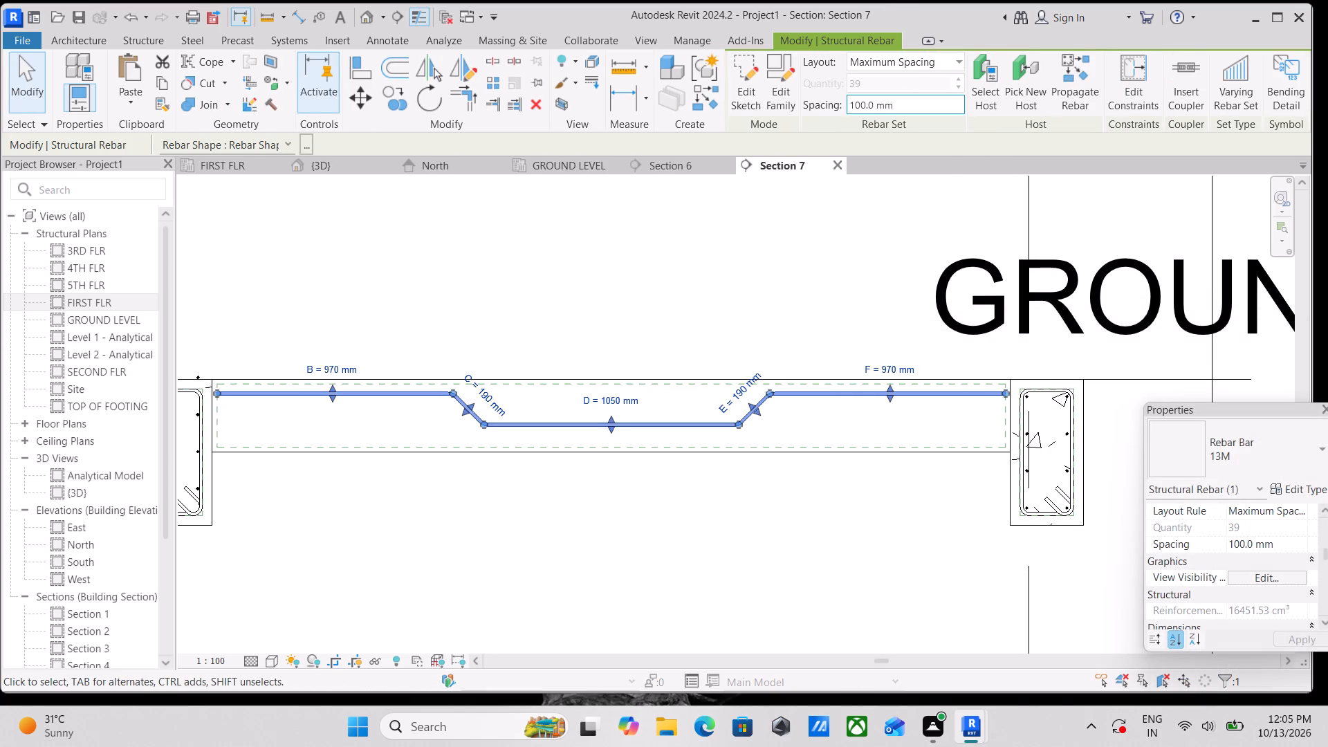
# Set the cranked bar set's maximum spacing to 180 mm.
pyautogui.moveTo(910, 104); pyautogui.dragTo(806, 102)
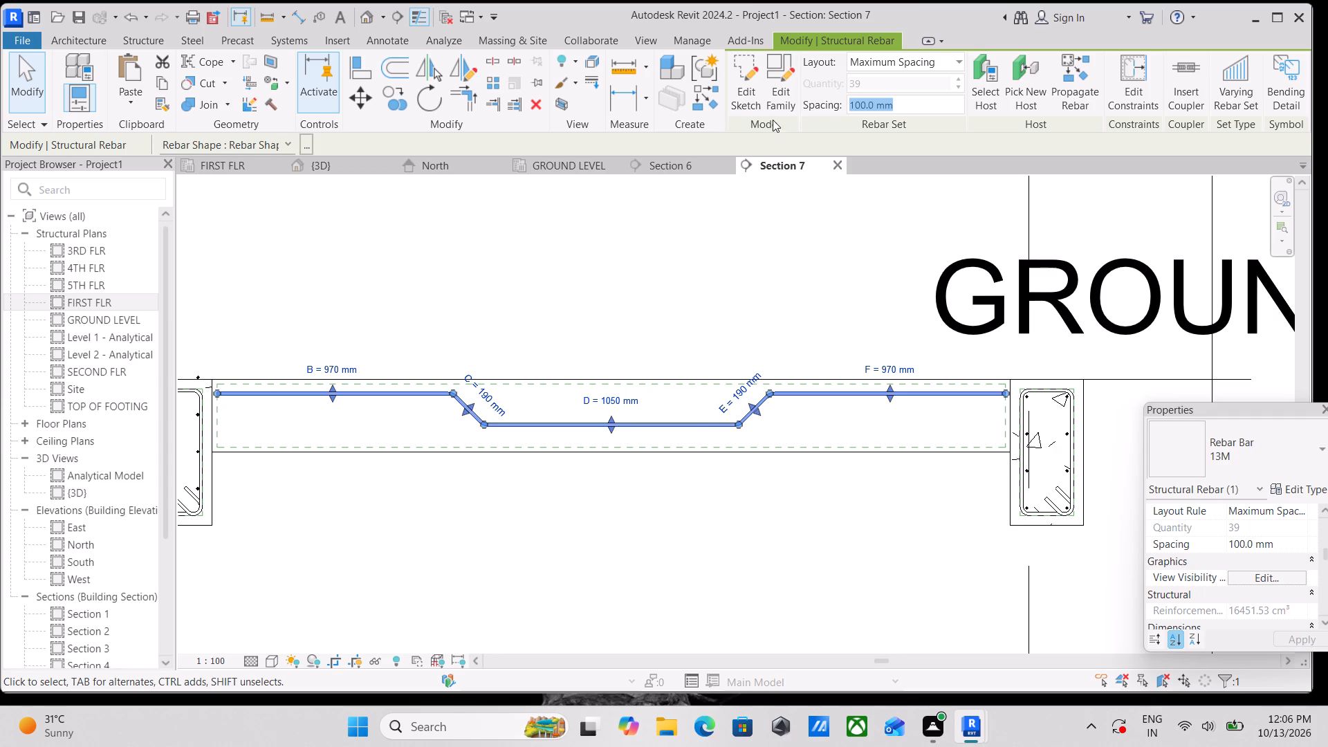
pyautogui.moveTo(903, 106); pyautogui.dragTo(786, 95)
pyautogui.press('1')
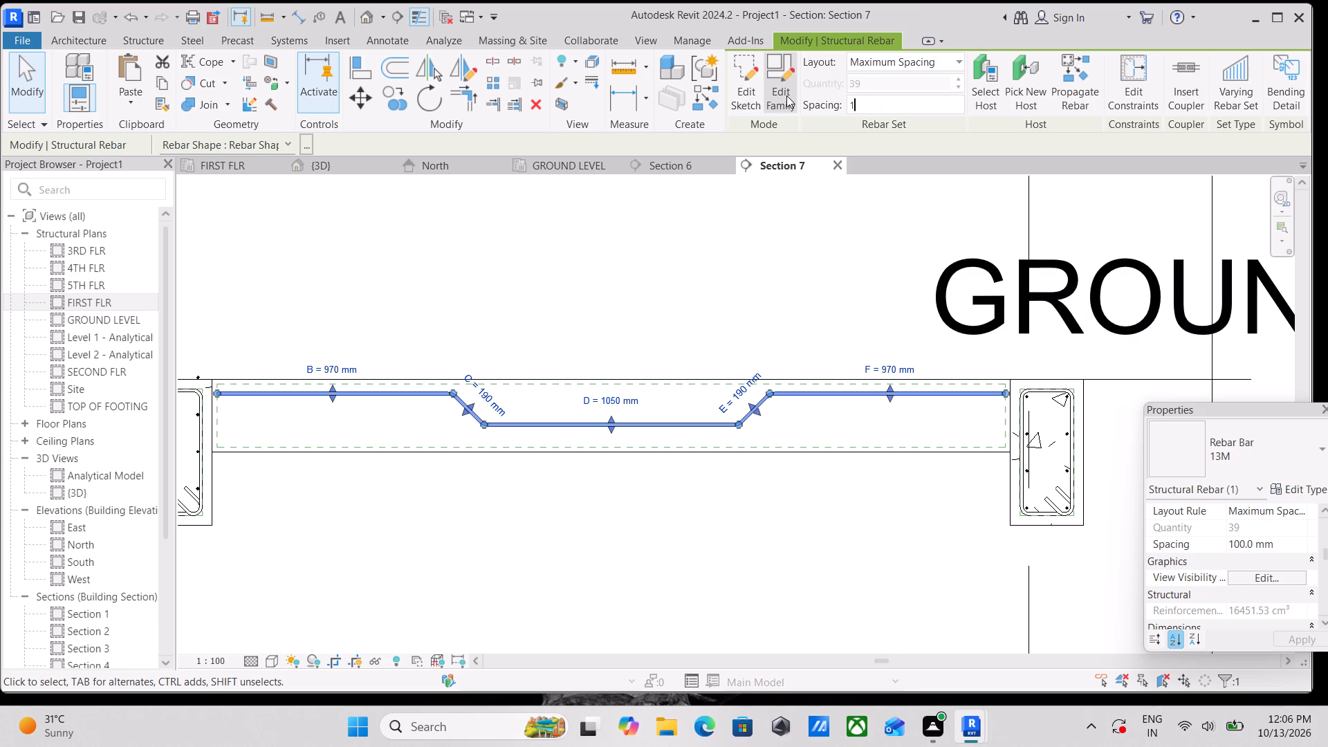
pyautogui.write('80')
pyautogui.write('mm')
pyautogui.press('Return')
# Set the cranked bar set's maximum spacing to 200 mm and deselect it.
pyautogui.scroll(-3, 610, 124)
pyautogui.scroll(-3, 667, 287)
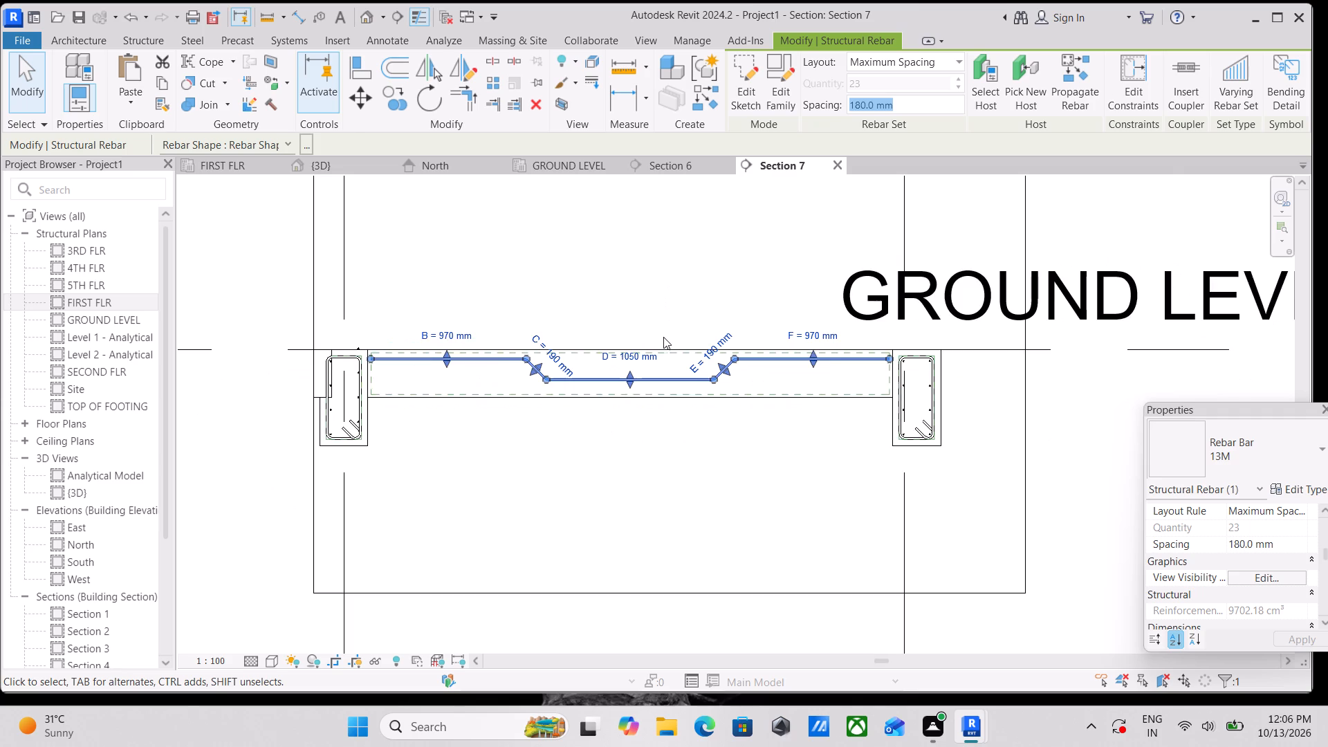
pyautogui.scroll(3, 662, 335)
pyautogui.scroll(4, 607, 398)
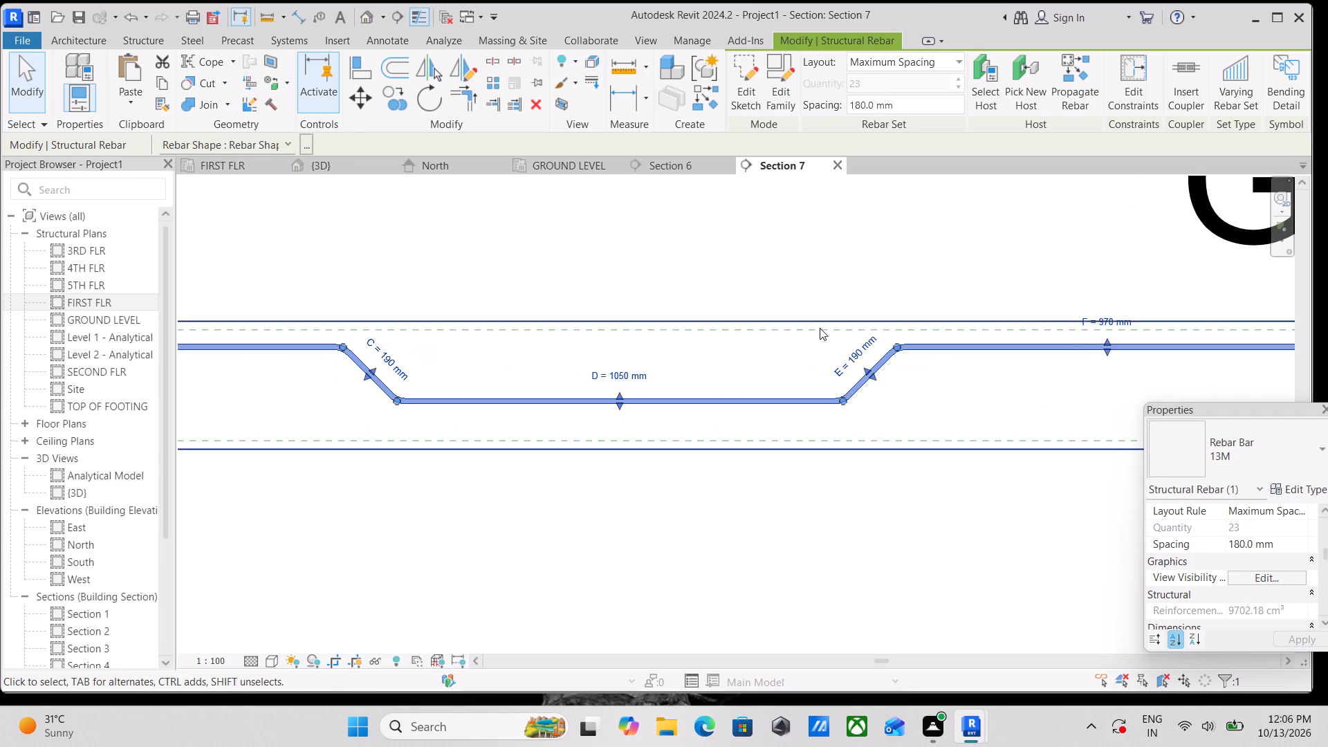
pyautogui.scroll(-3, 820, 328)
pyautogui.scroll(-2, 760, 347)
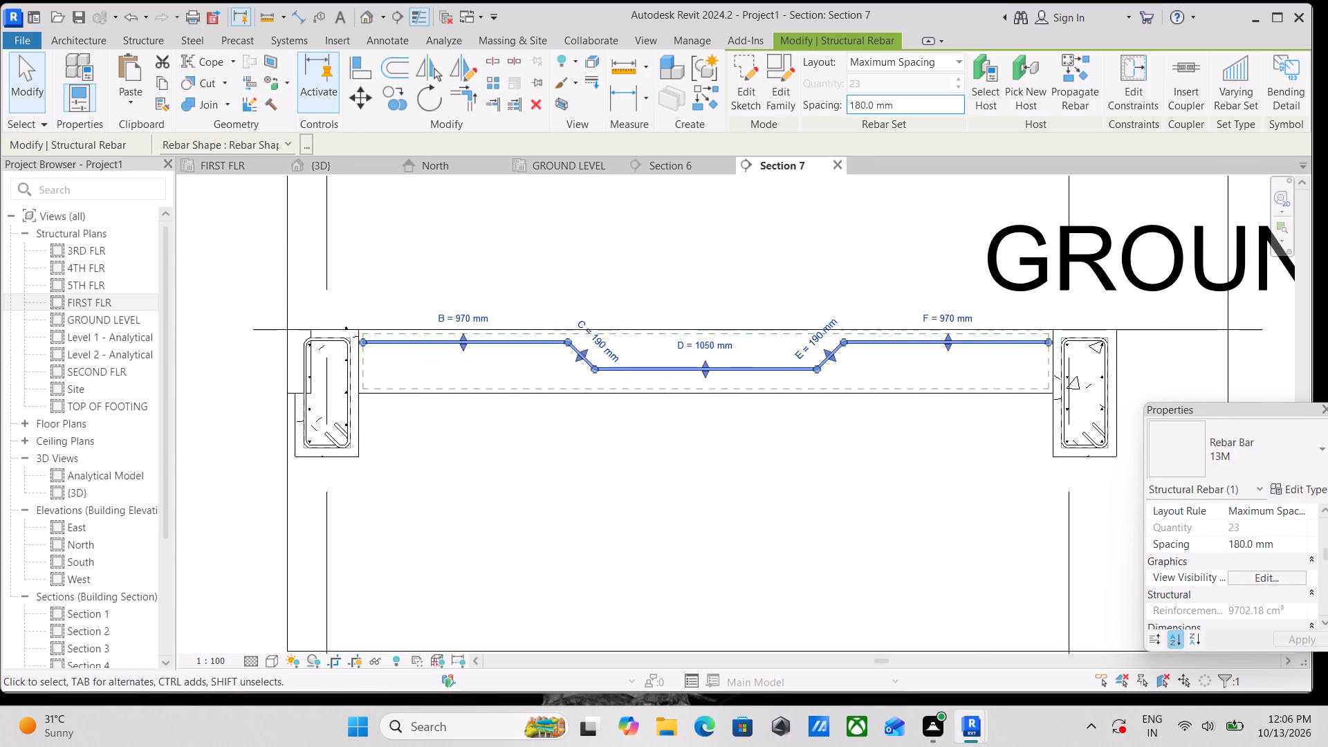
pyautogui.moveTo(896, 100); pyautogui.dragTo(802, 105)
pyautogui.write('200')
pyautogui.write('mm')
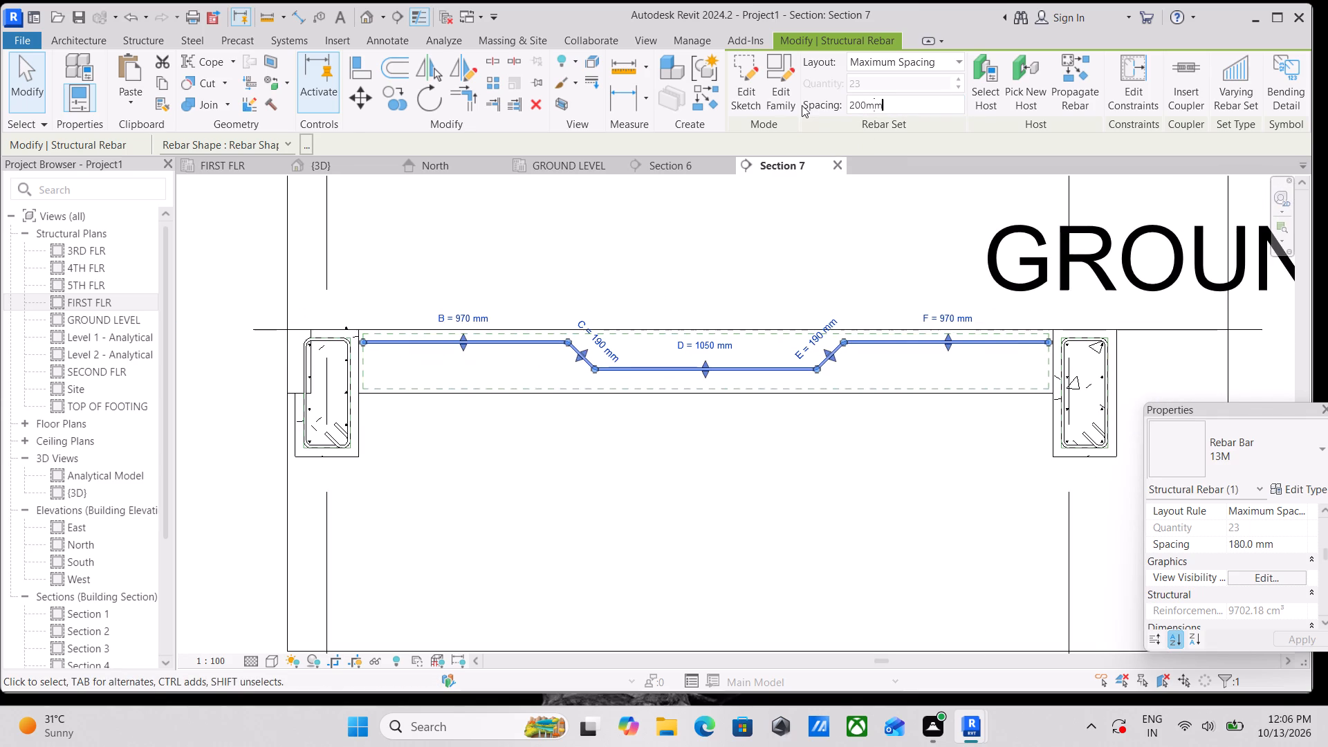
pyautogui.press('Return')
pyautogui.scroll(-1, 782, 329)
pyautogui.scroll(1, 752, 391)
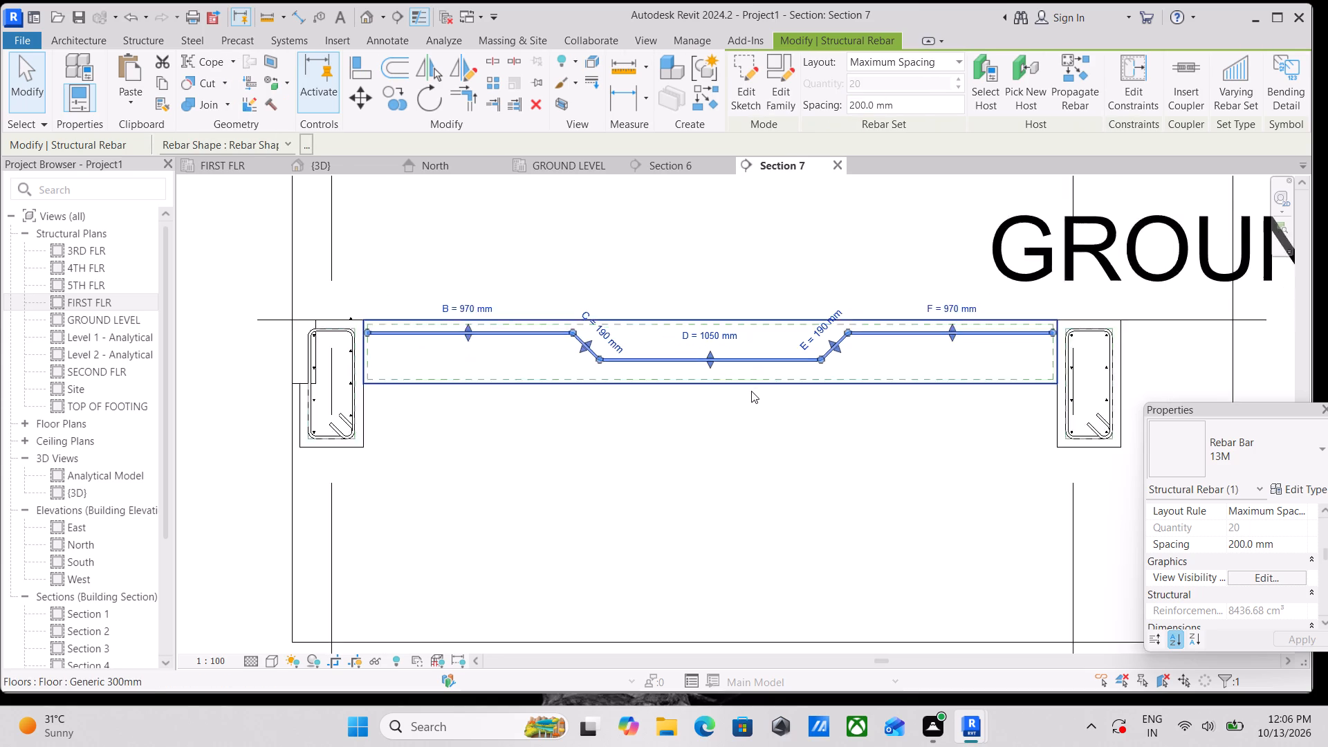
pyautogui.scroll(1, 751, 391)
pyautogui.press('Escape')
pyautogui.scroll(3, 762, 368)
pyautogui.scroll(-5, 768, 350)
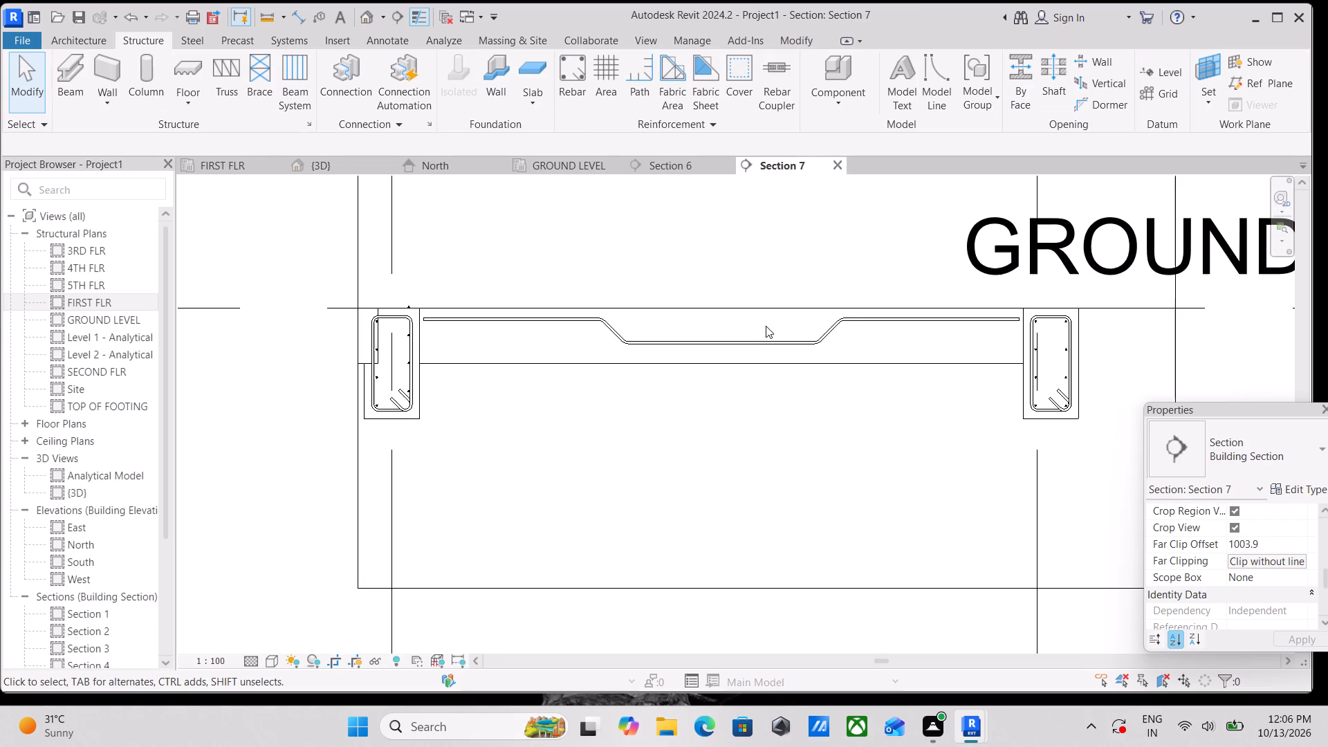
pyautogui.middleClick(682, 342)
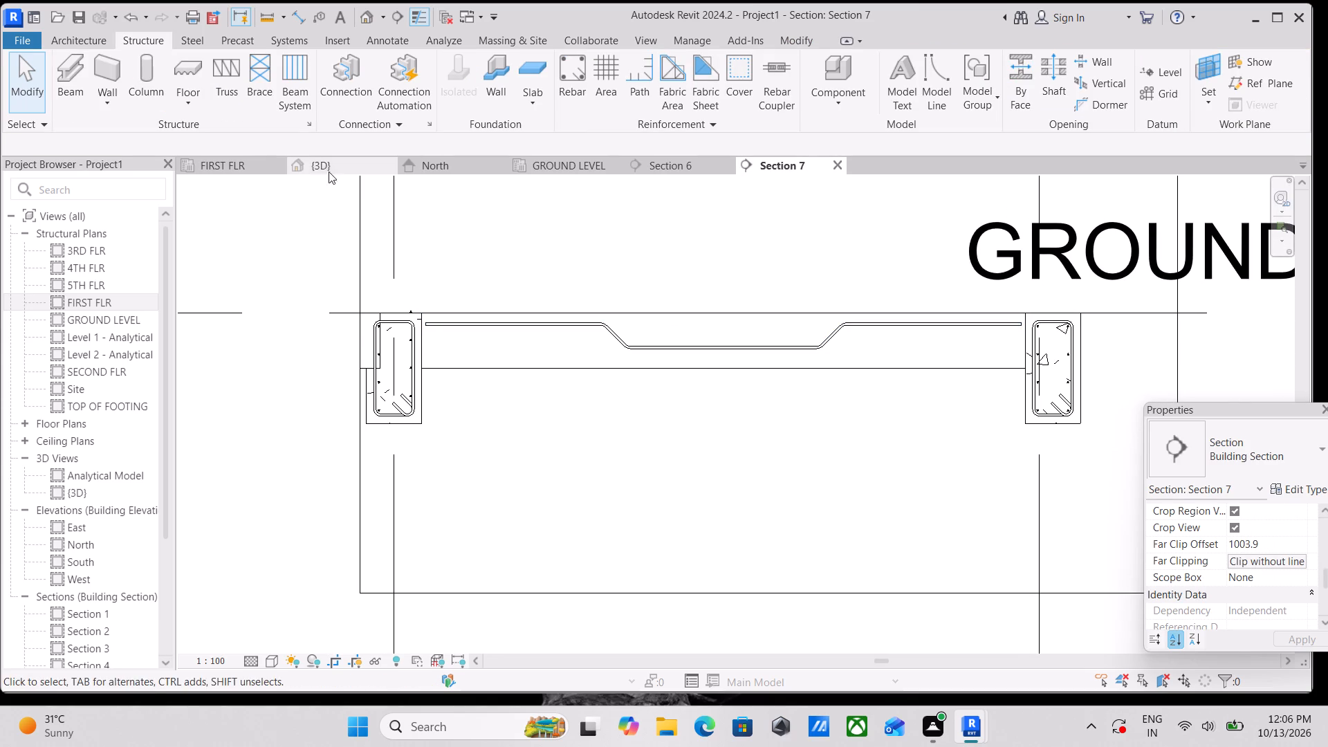
# Examine the distribution of the cranked bars across the corner slab bay in the {3D} view.
pyautogui.click(315, 163)
pyautogui.scroll(3, 823, 473)
pyautogui.moveTo(824, 467); pyautogui.dragTo(806, 427, button='middle')
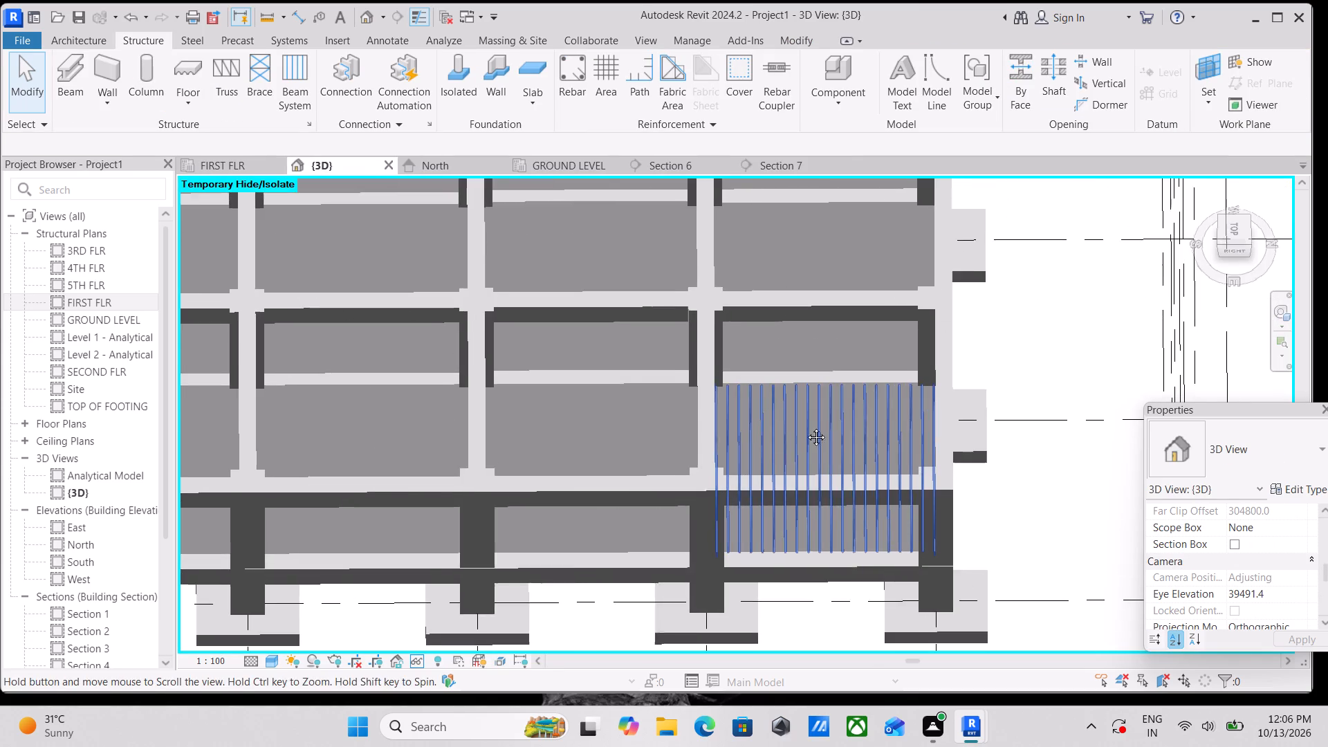
pyautogui.moveTo(806, 427); pyautogui.dragTo(781, 340, button='middle')
pyautogui.scroll(3, 772, 416)
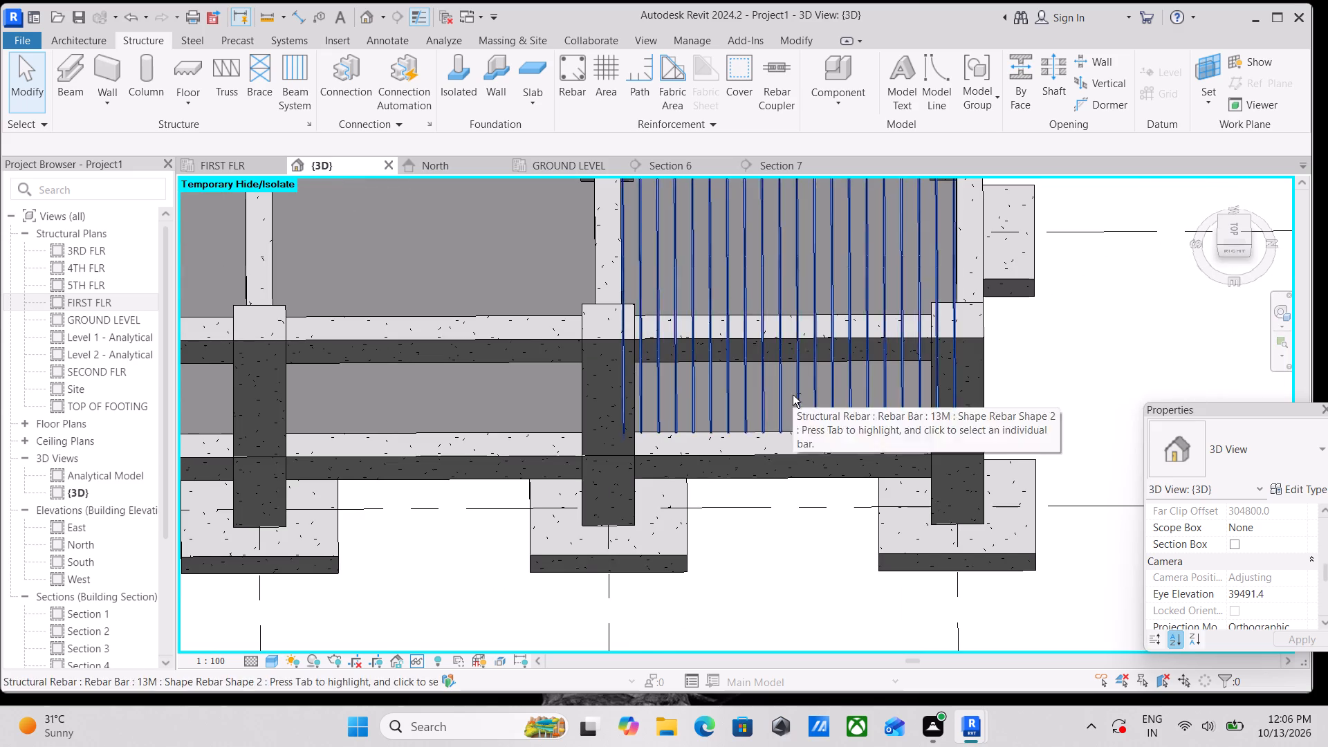
pyautogui.keyDown('shift'); pyautogui.moveTo(793, 395); pyautogui.dragTo(812, 456, button='middle'); pyautogui.keyUp('shift')
pyautogui.moveTo(827, 385); pyautogui.dragTo(865, 577, button='middle')
pyautogui.keyDown('shift'); pyautogui.moveTo(853, 365); pyautogui.dragTo(860, 374, button='middle'); pyautogui.keyUp('shift')
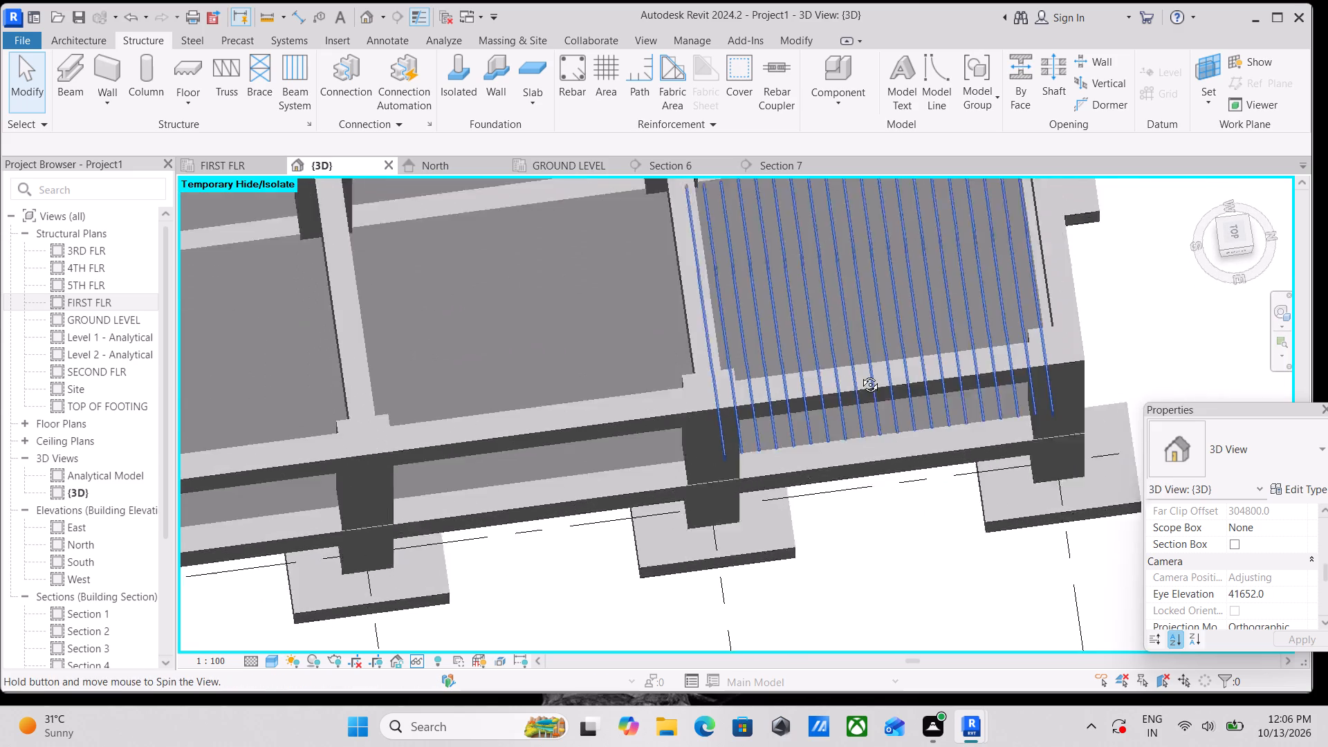
pyautogui.keyDown('shift'); pyautogui.moveTo(860, 374); pyautogui.dragTo(868, 392, button='middle'); pyautogui.keyUp('shift')
pyautogui.moveTo(876, 293); pyautogui.dragTo(688, 356, button='middle')
pyautogui.keyDown('shift'); pyautogui.moveTo(716, 343); pyautogui.dragTo(617, 348, button='middle'); pyautogui.keyUp('shift')
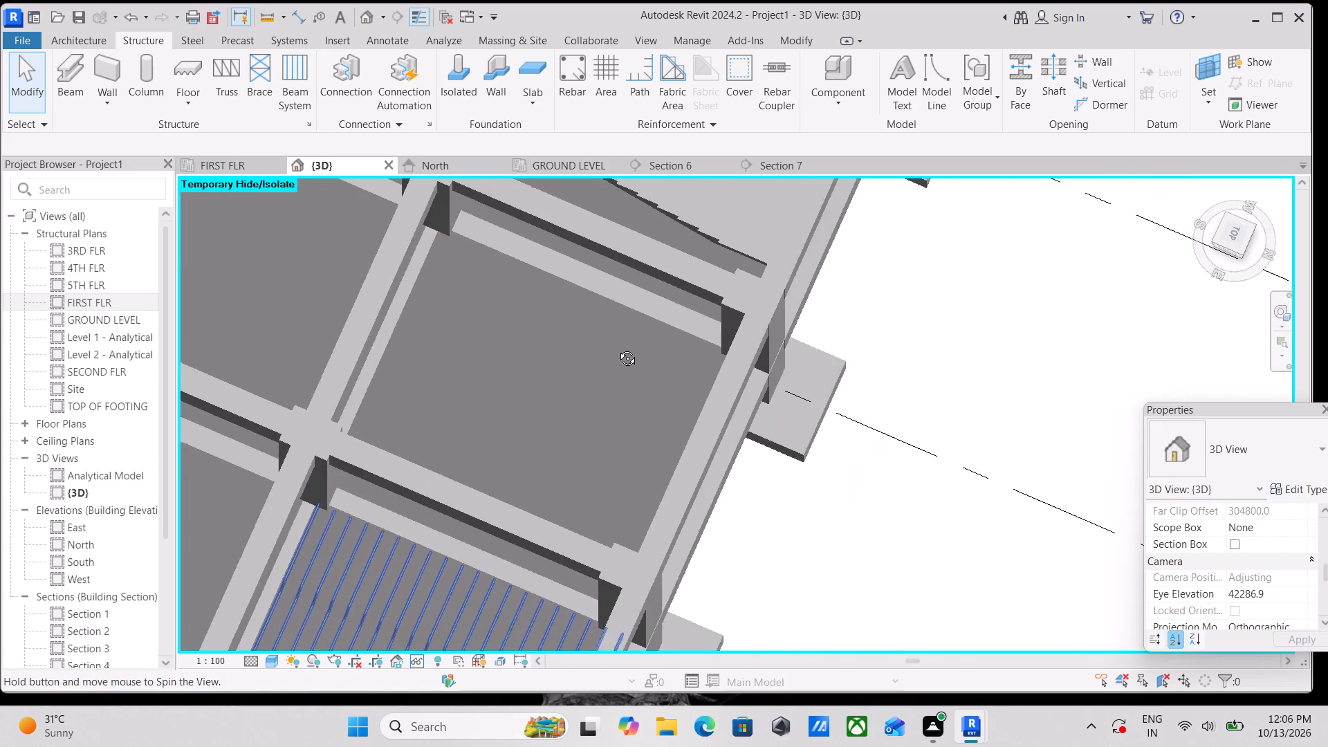
pyautogui.keyDown('shift'); pyautogui.moveTo(617, 348); pyautogui.dragTo(615, 347, button='middle'); pyautogui.keyUp('shift')
pyautogui.scroll(-2, 616, 347)
pyautogui.moveTo(568, 435); pyautogui.dragTo(519, 255, button='middle')
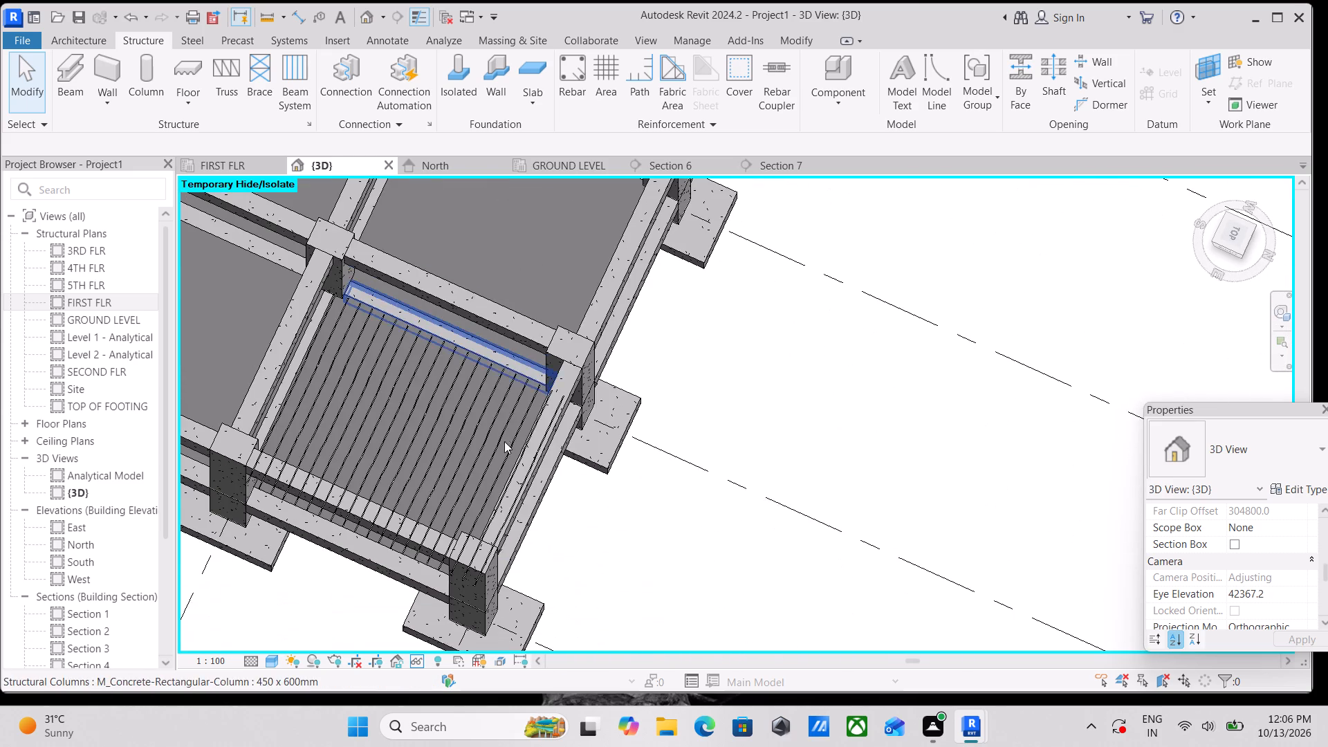
pyautogui.scroll(1, 465, 450)
pyautogui.moveTo(465, 450); pyautogui.dragTo(640, 288, button='middle')
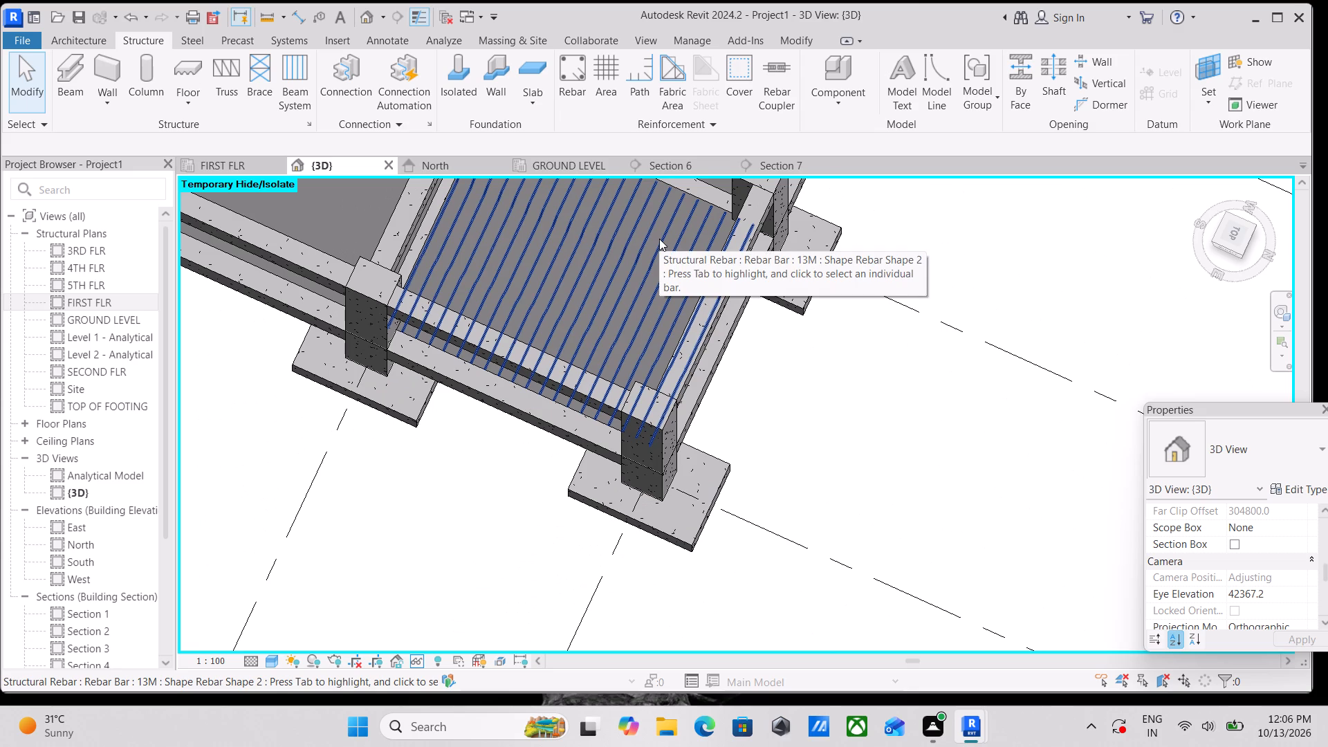
# Return to the Section 7 view.
pyautogui.click(773, 161)
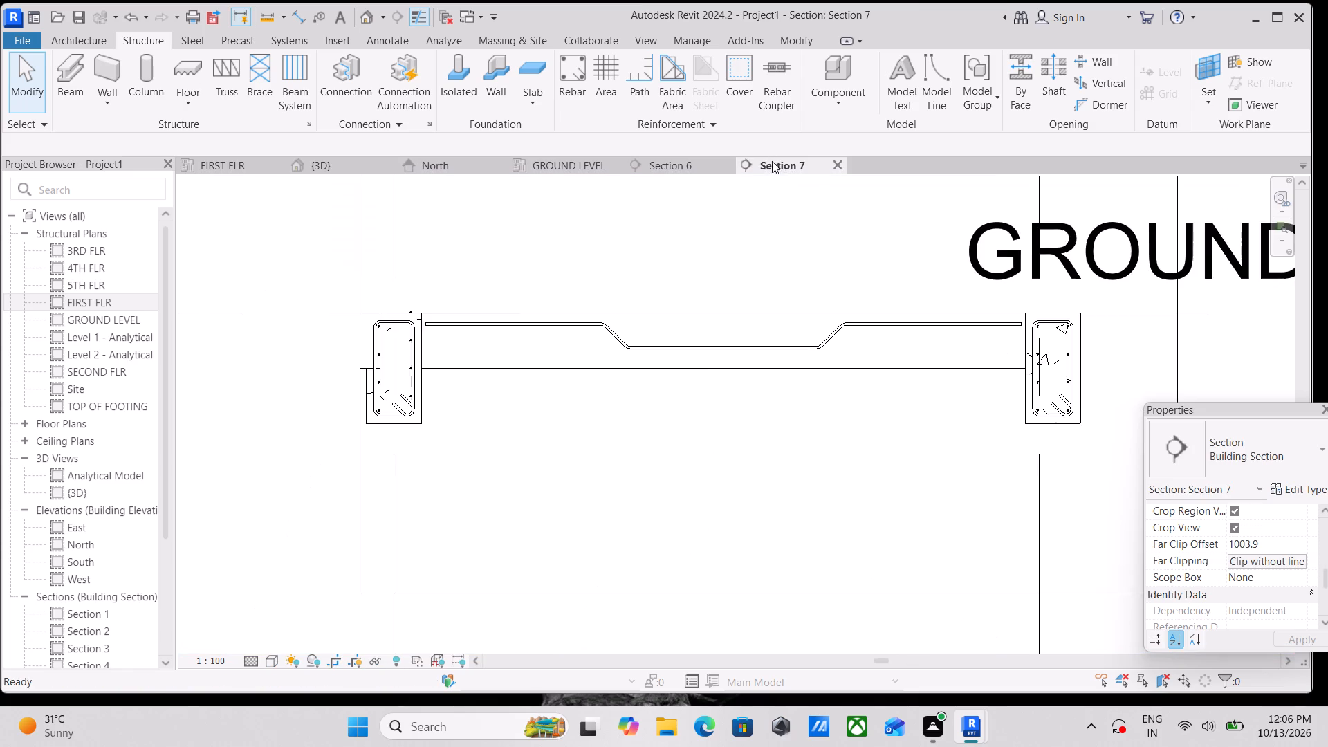
pyautogui.scroll(-1, 705, 349)
pyautogui.scroll(3, 528, 393)
pyautogui.moveTo(545, 370); pyautogui.dragTo(580, 400, button='middle')
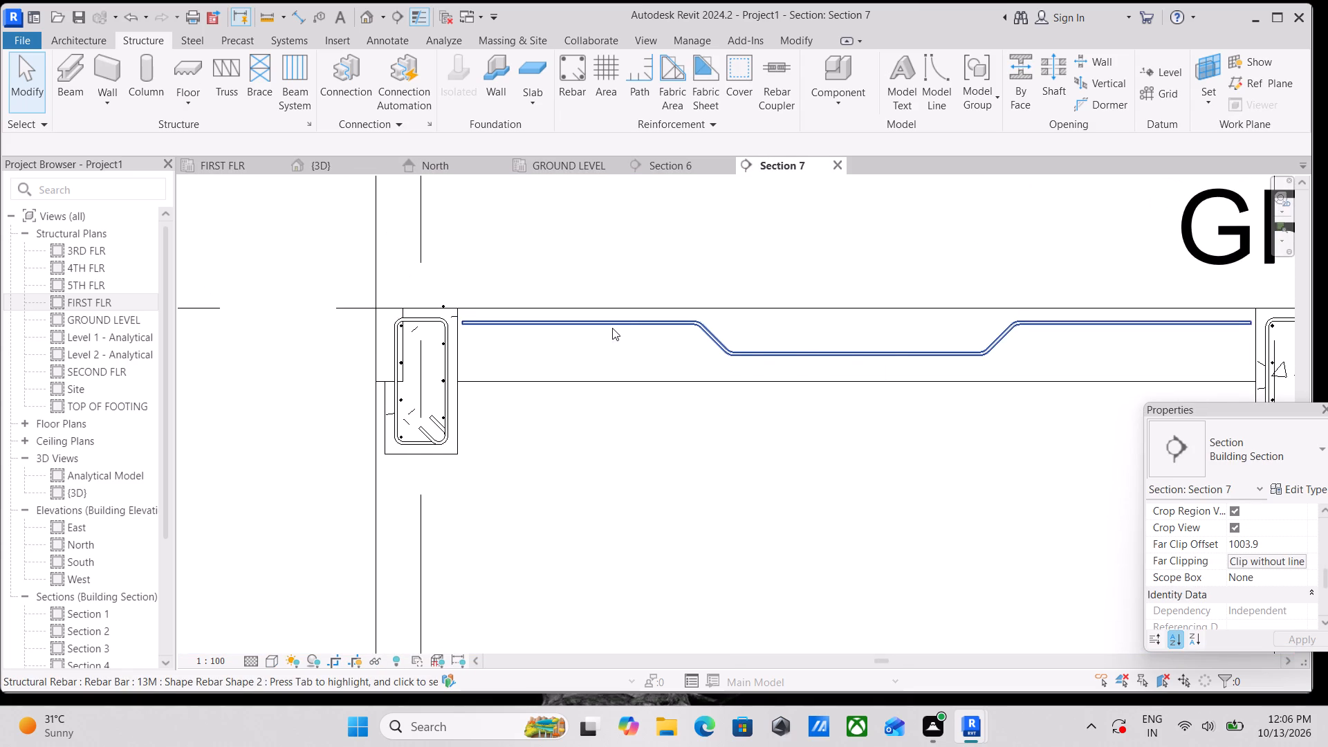
pyautogui.scroll(1, 553, 352)
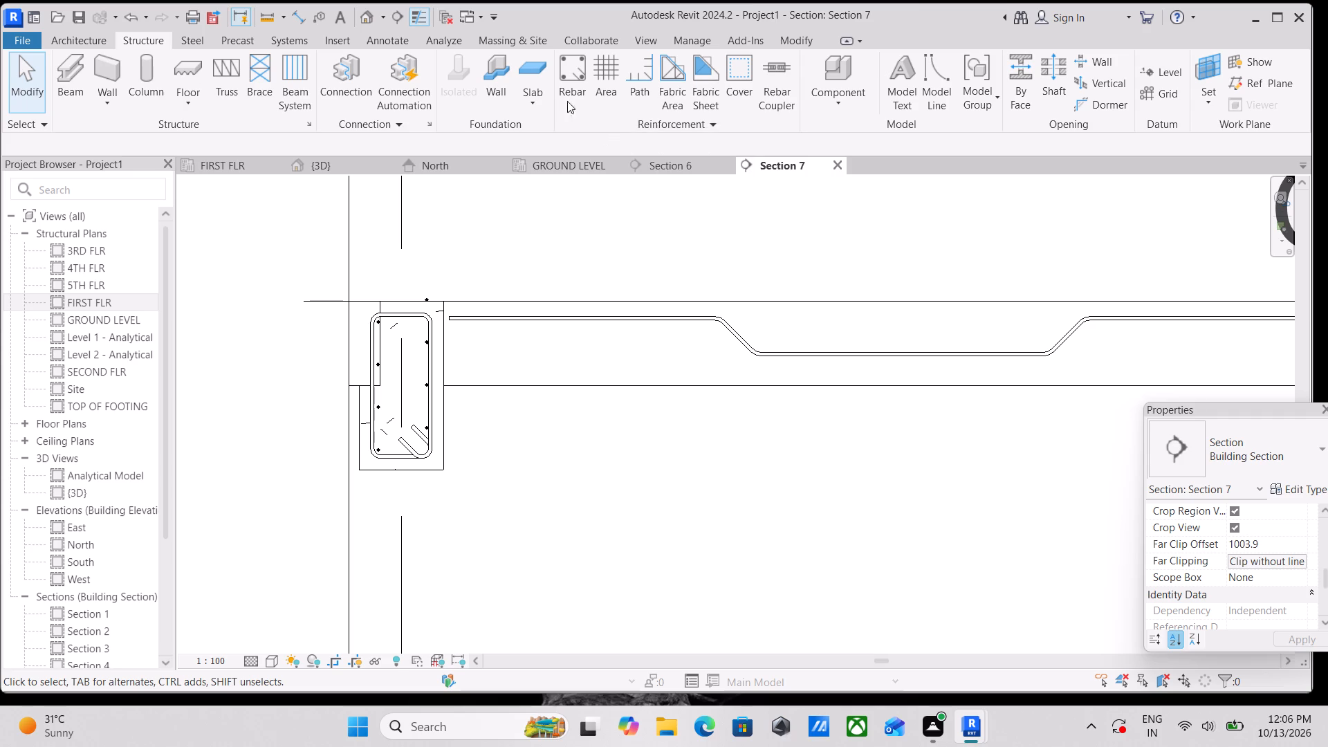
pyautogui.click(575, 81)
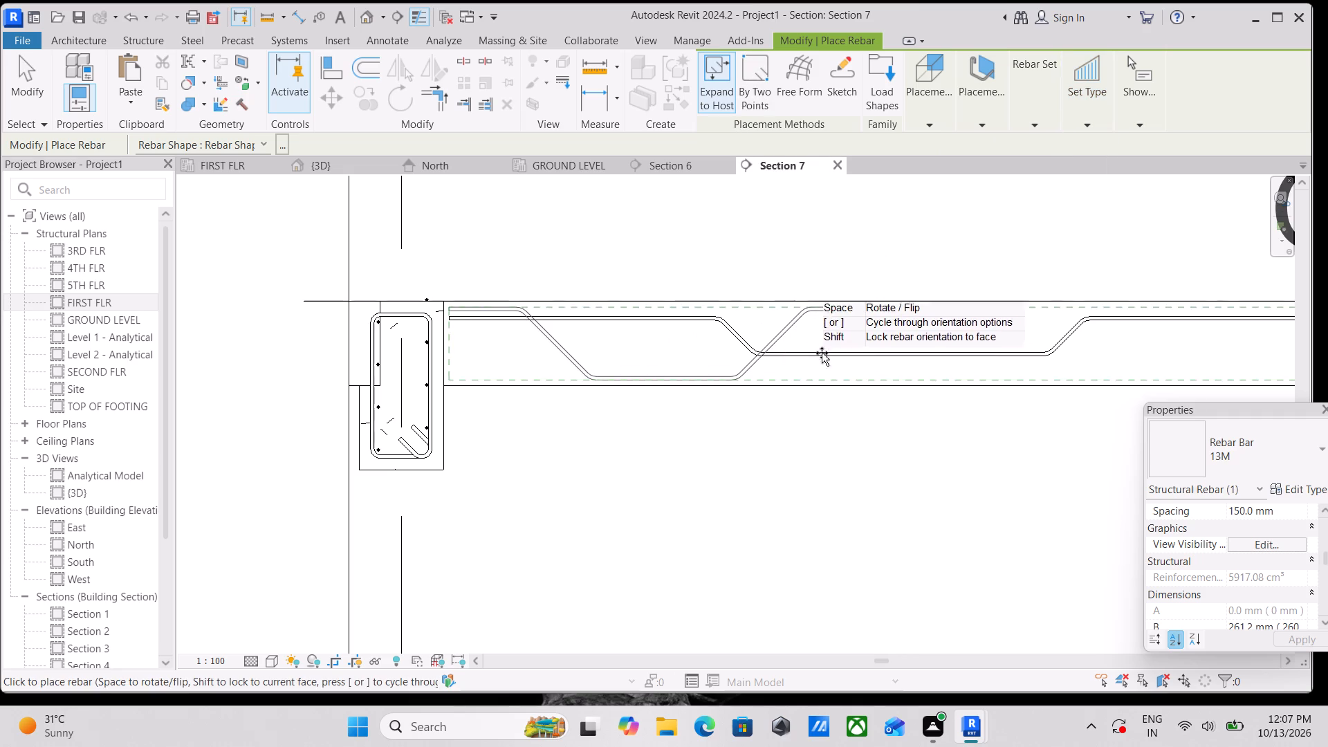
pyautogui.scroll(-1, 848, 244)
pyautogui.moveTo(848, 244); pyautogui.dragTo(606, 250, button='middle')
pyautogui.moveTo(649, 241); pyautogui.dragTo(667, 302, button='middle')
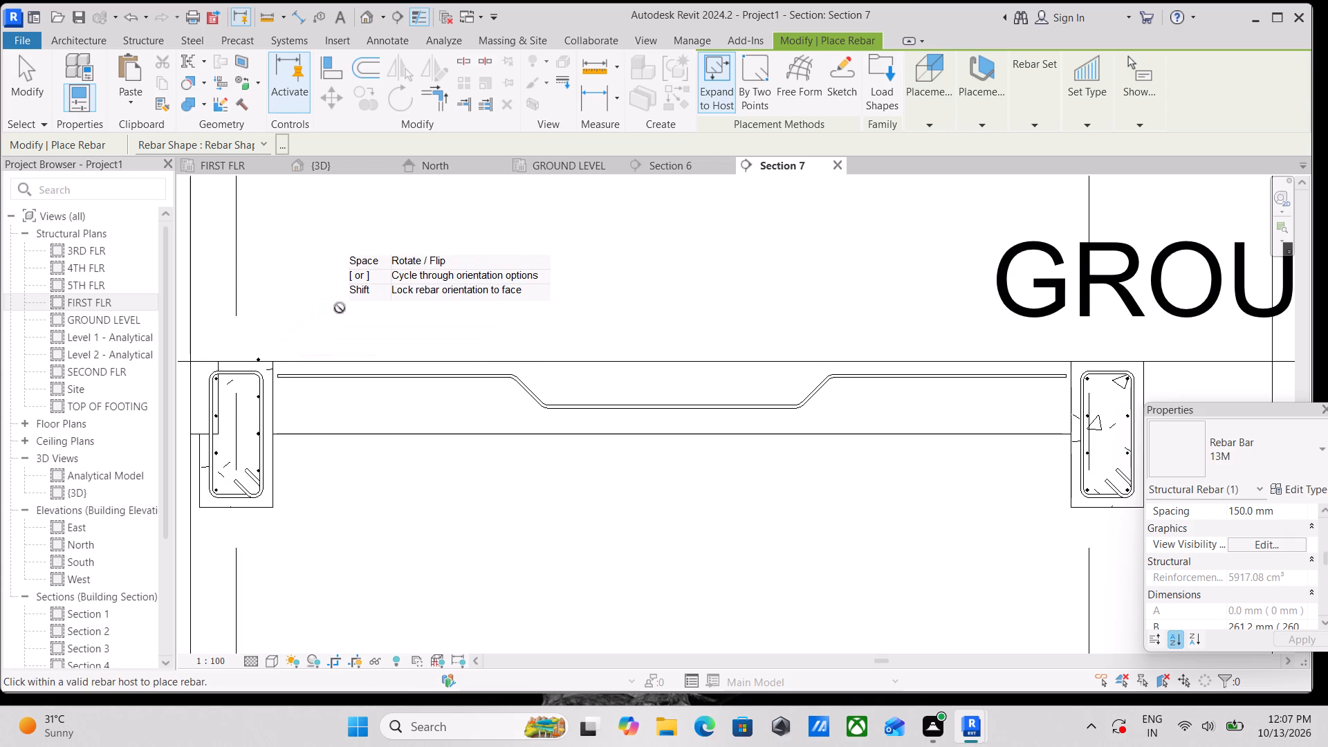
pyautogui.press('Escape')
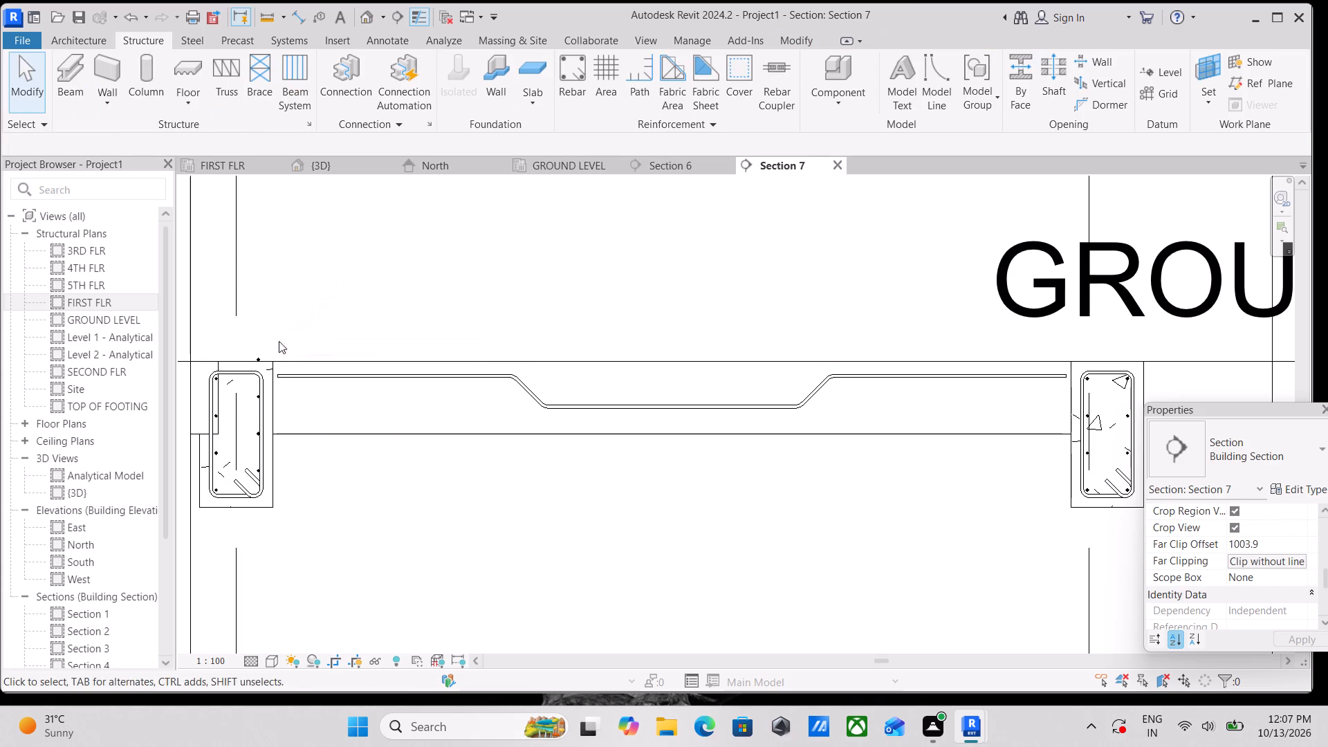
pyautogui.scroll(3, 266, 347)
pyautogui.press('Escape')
# Nudge the inner-face row of four 13M bars in the left-hand beam down and inward, fitting it inside the stirrup.
pyautogui.click(259, 370)
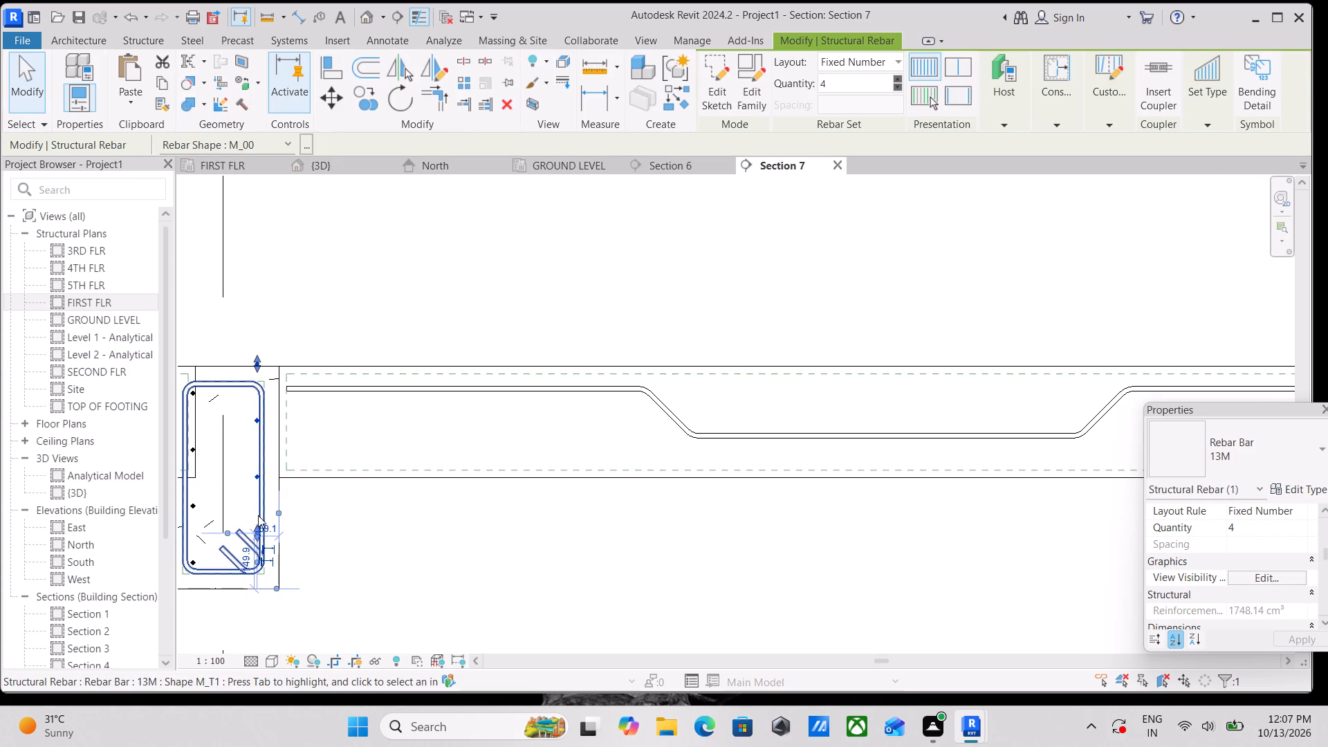
pyautogui.press('Escape')
pyautogui.click(260, 366)
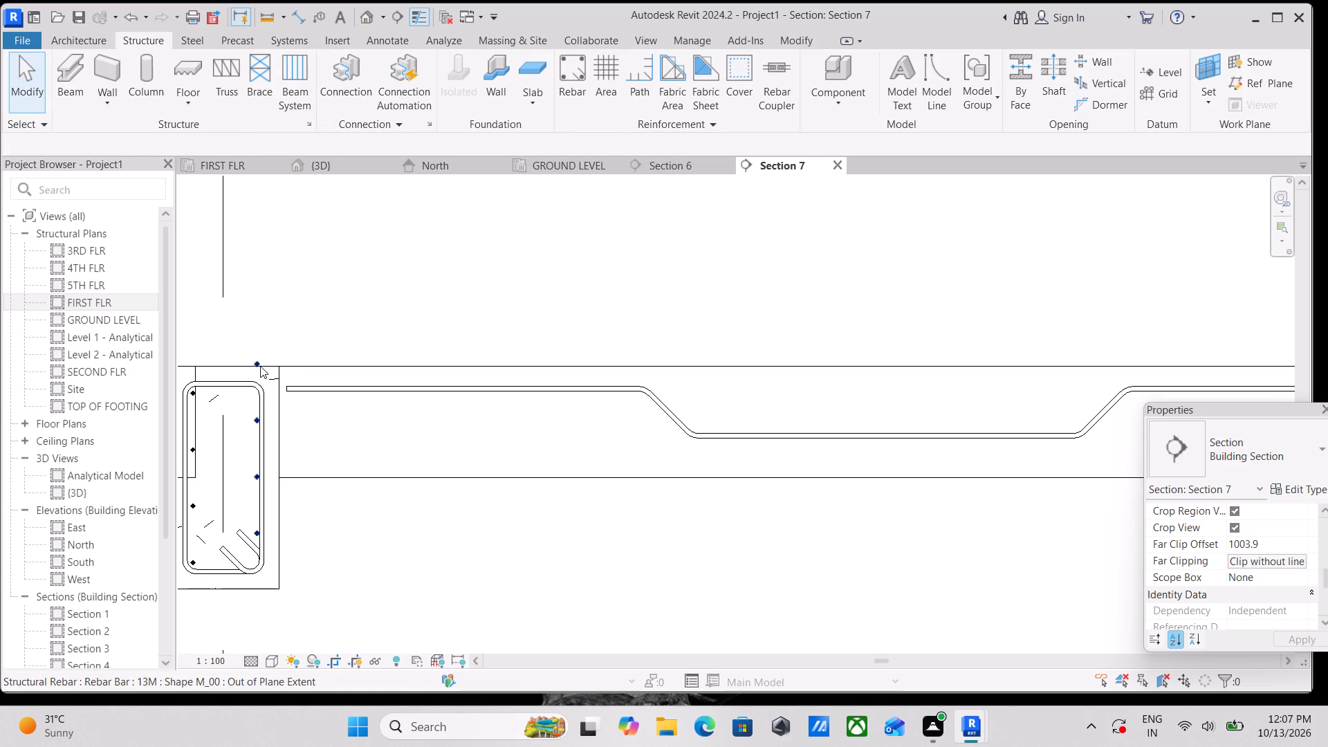
pyautogui.scroll(-2, 260, 366)
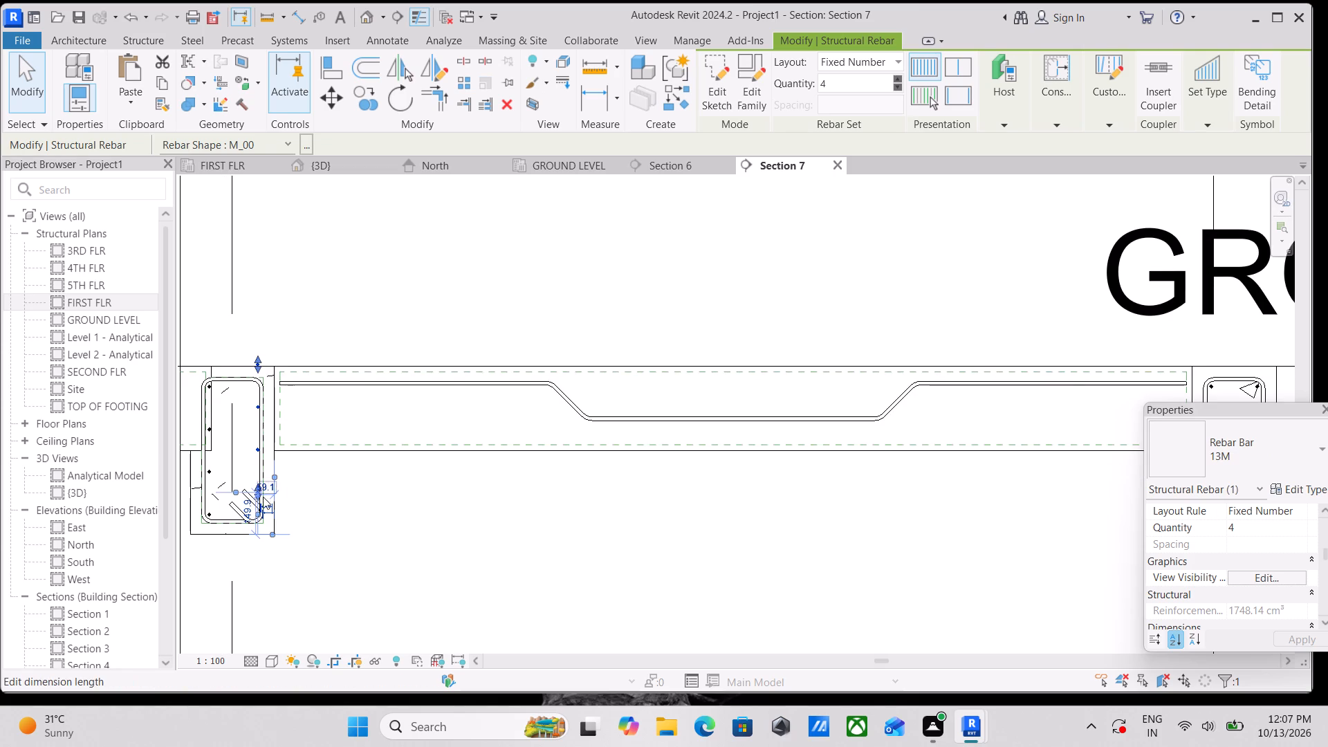
pyautogui.scroll(3, 260, 535)
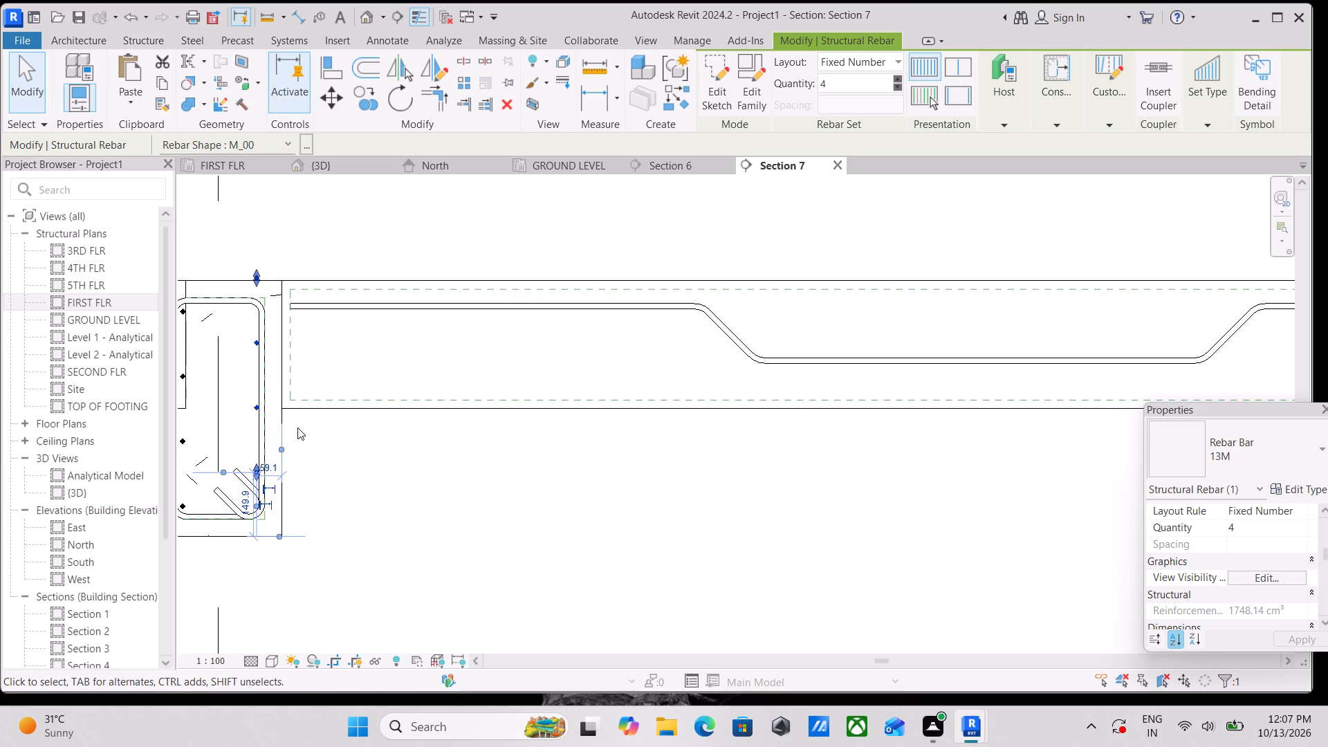
pyautogui.press('Down')
pyautogui.press('Down')
pyautogui.press('Down')
pyautogui.press('Down')
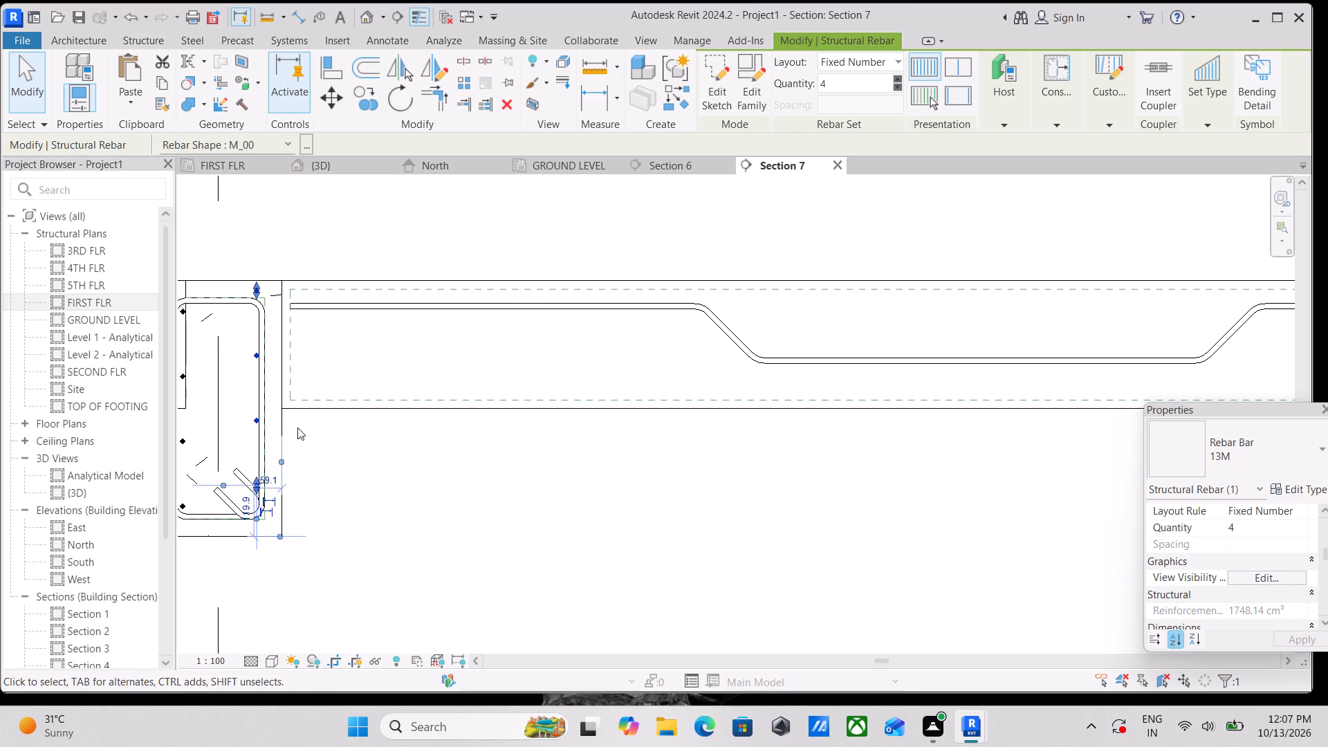
pyautogui.press('Escape')
pyautogui.scroll(2, 247, 474)
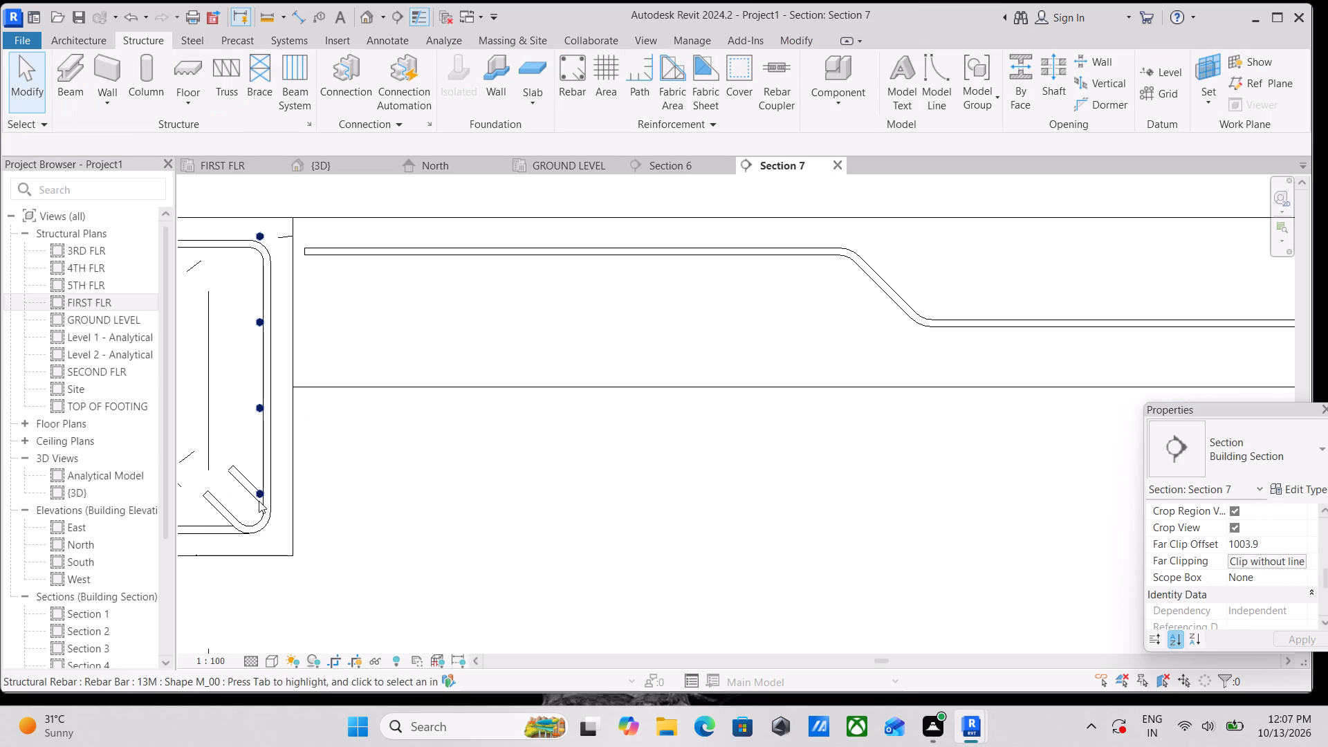
pyautogui.click(263, 493)
pyautogui.press('Down')
pyautogui.press('Down')
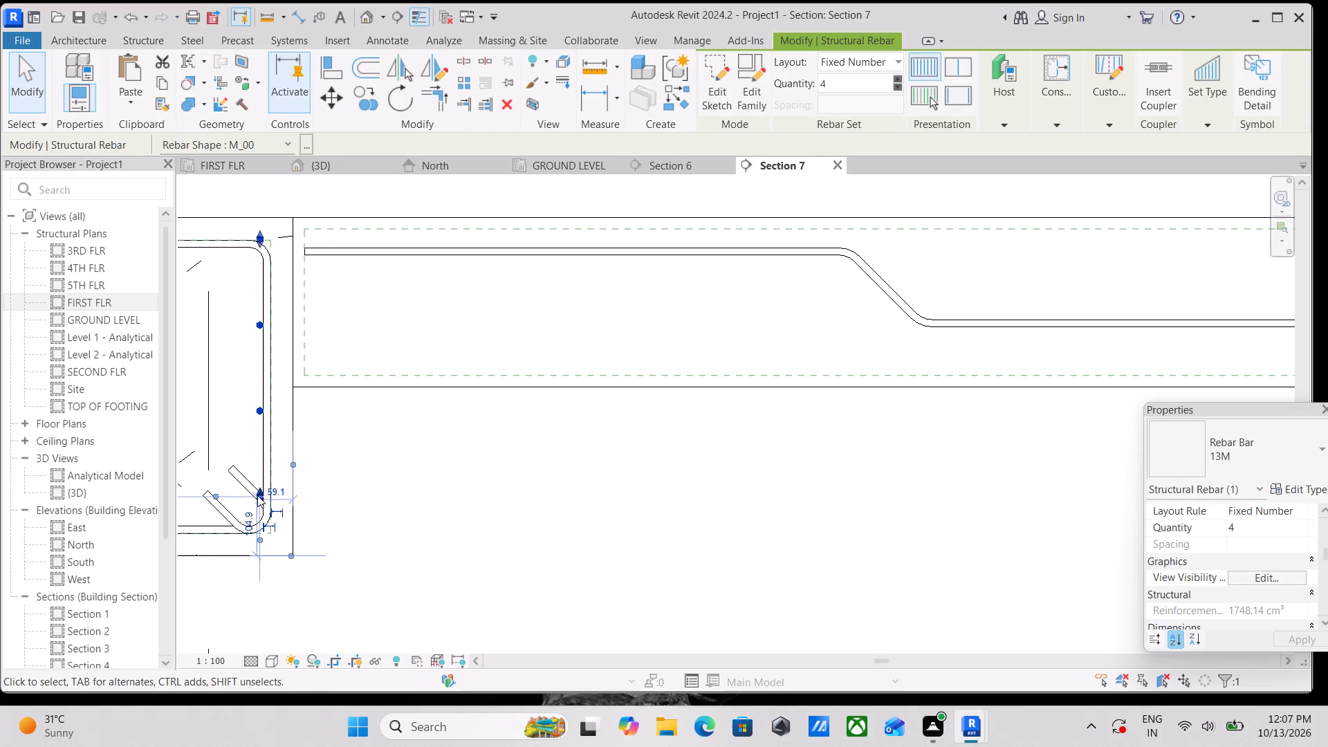
pyautogui.press('Down')
pyautogui.press('Down')
pyautogui.press('Down')
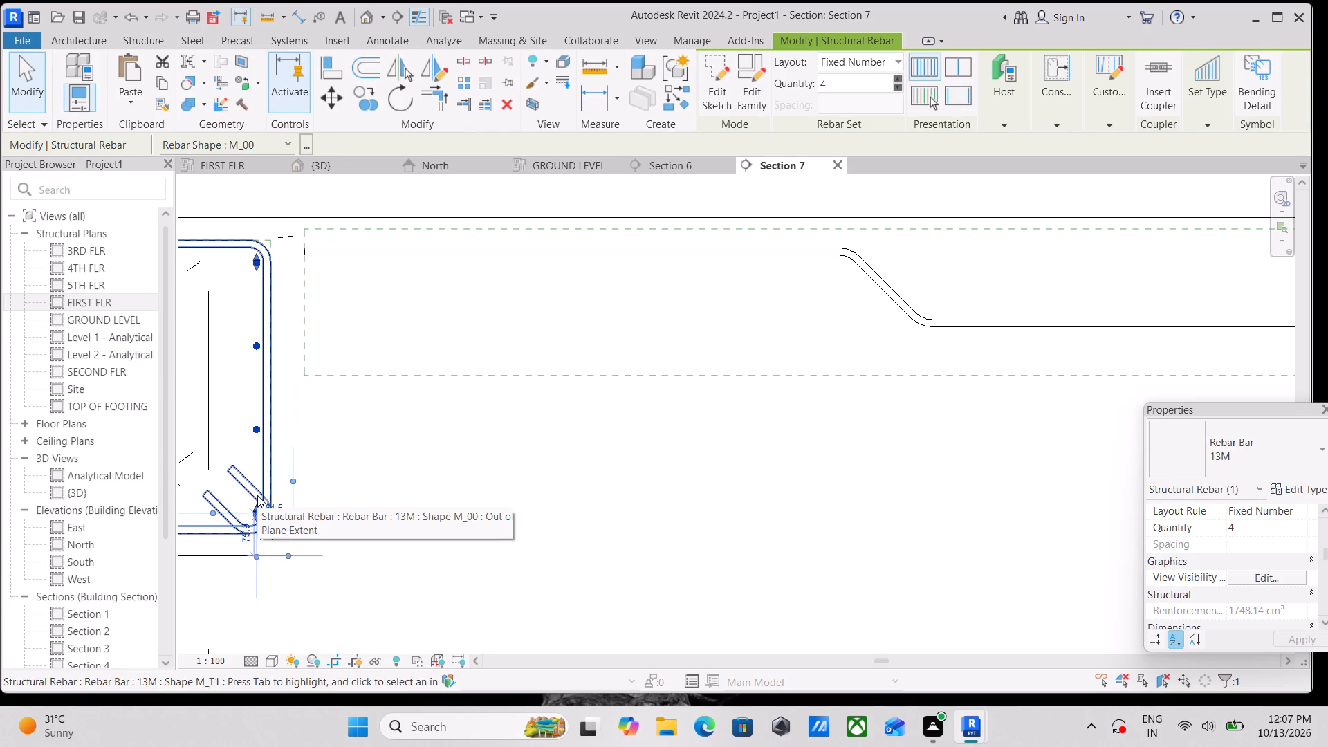
pyautogui.press('Left')
pyautogui.press('Left')
pyautogui.scroll(-1, 257, 495)
pyautogui.press('Escape')
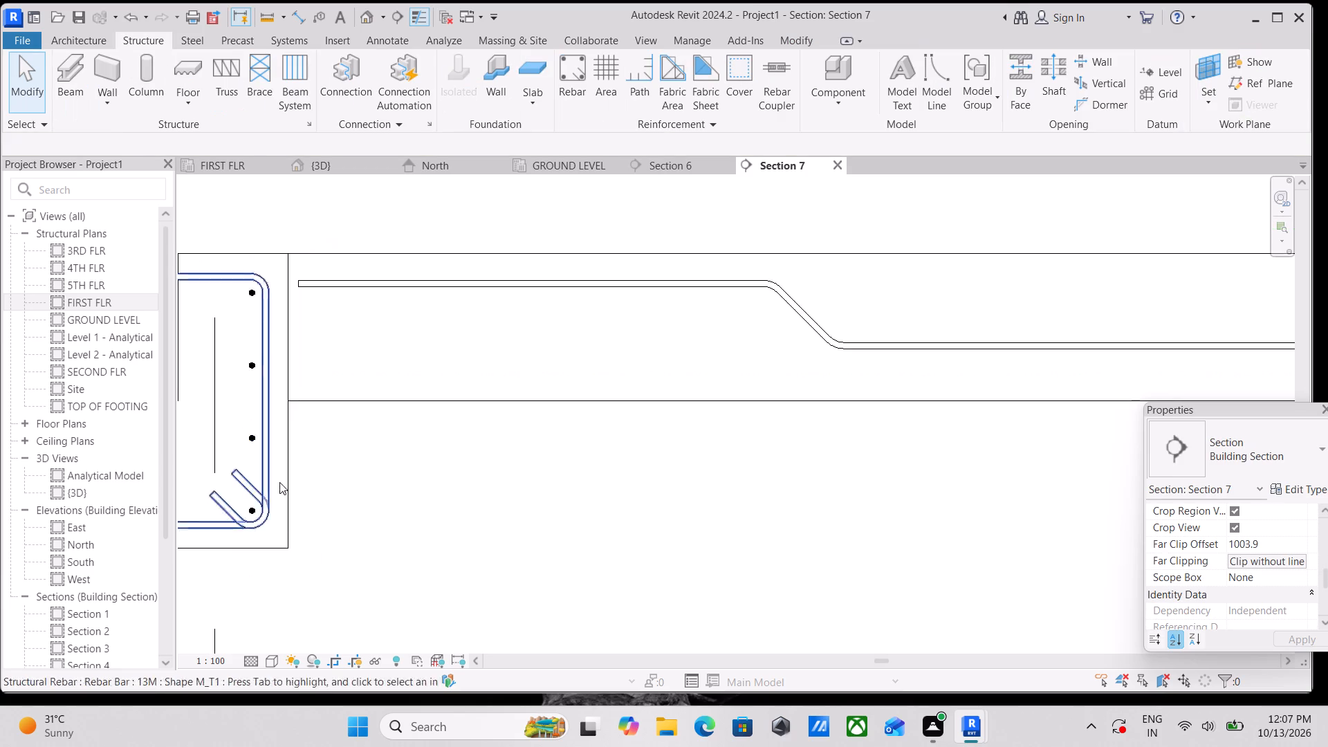
# Place straight M_00 13M bar sets perpendicular to cover at 150 mm maximum spacing along the slab's bottom and top in Section 7.
pyautogui.scroll(-3, 332, 457)
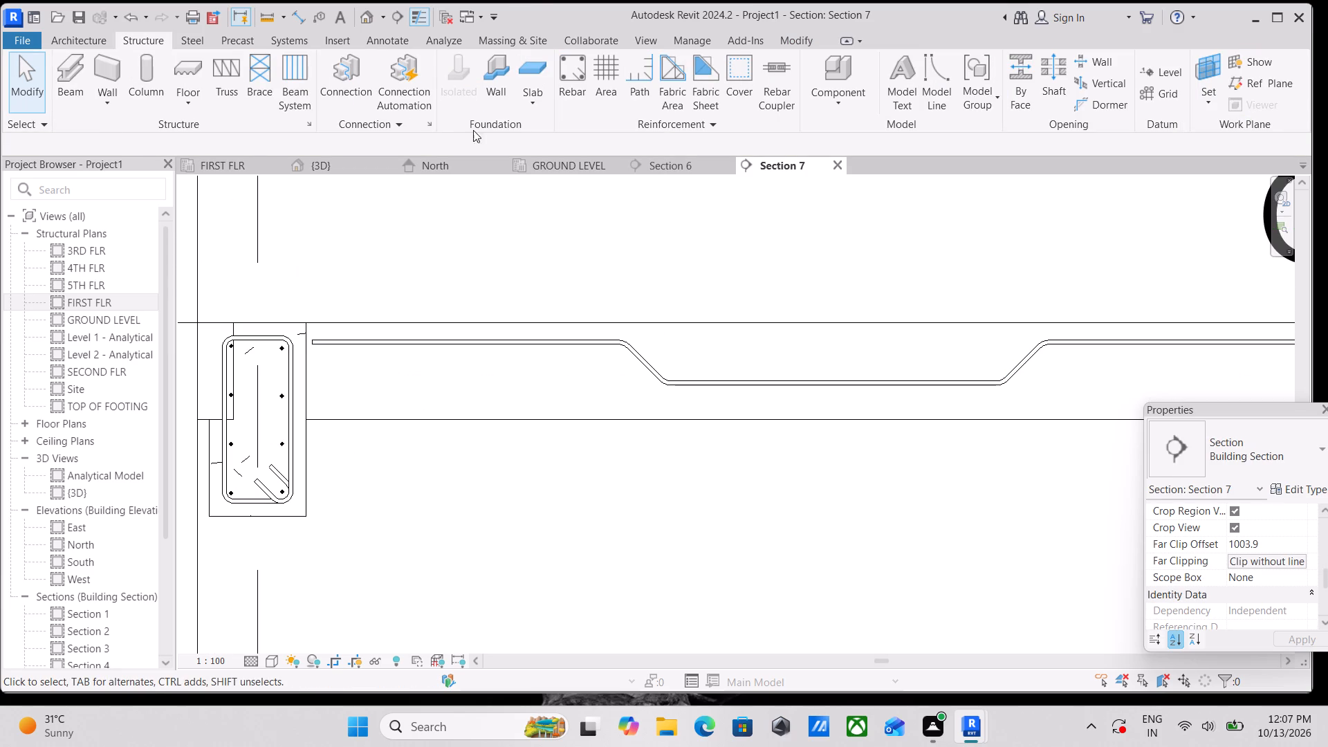
pyautogui.scroll(-1, 847, 111)
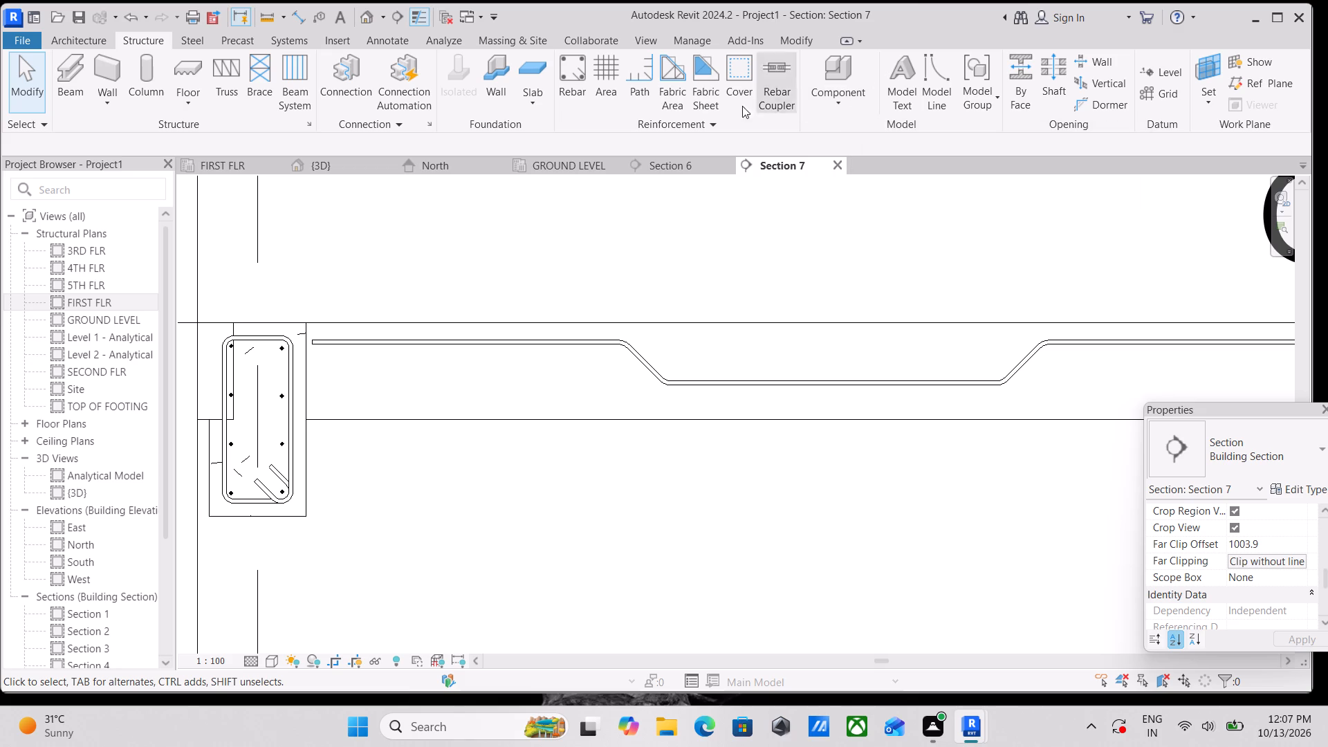
pyautogui.click(578, 89)
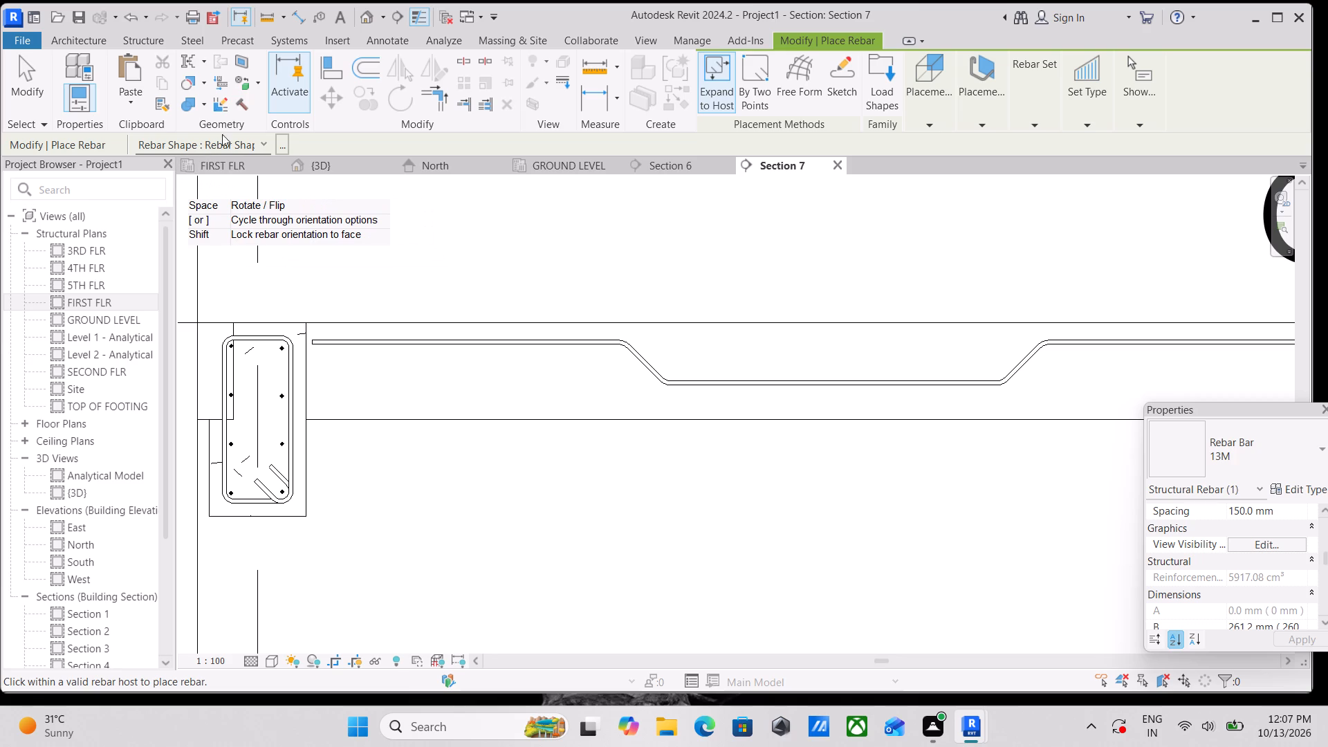
pyautogui.click(261, 143)
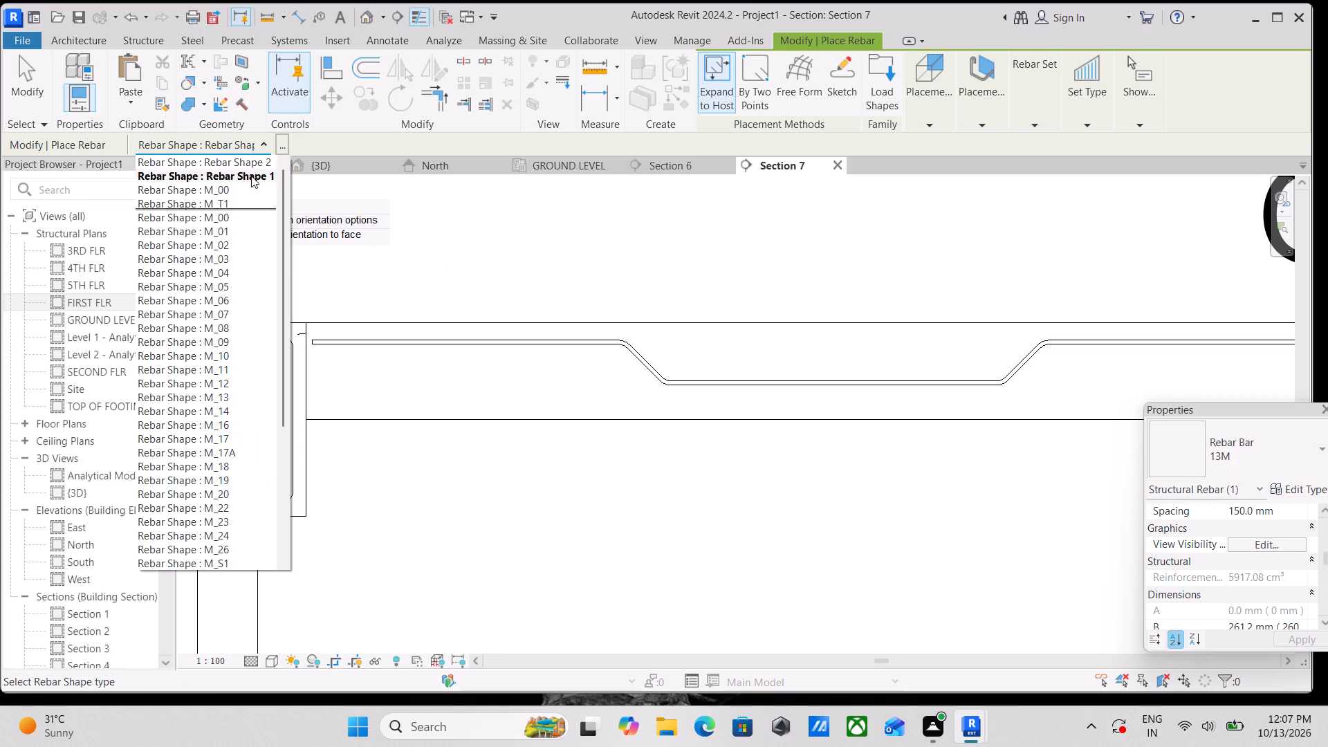
pyautogui.click(243, 187)
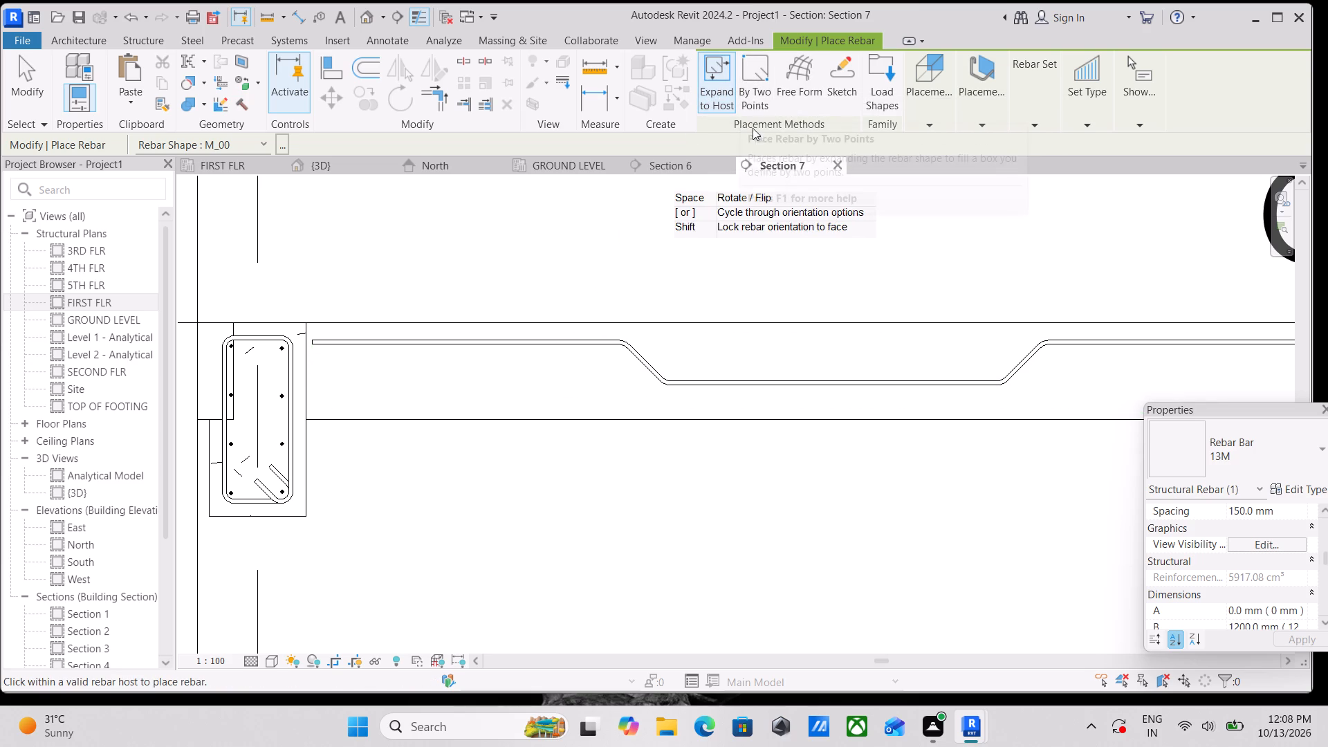
pyautogui.click(979, 119)
pyautogui.click(1111, 166)
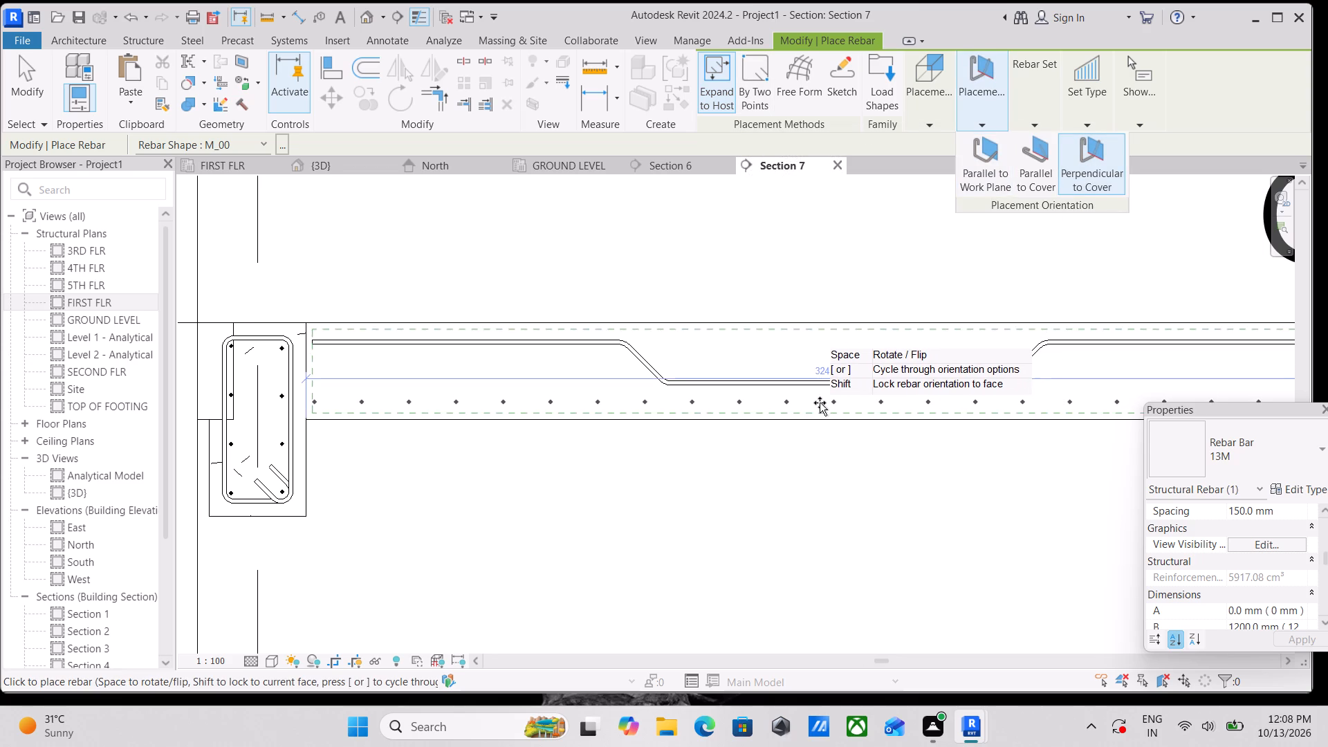
pyautogui.scroll(-1, 820, 403)
pyautogui.moveTo(820, 403); pyautogui.dragTo(667, 316, button='middle')
pyautogui.click(664, 317)
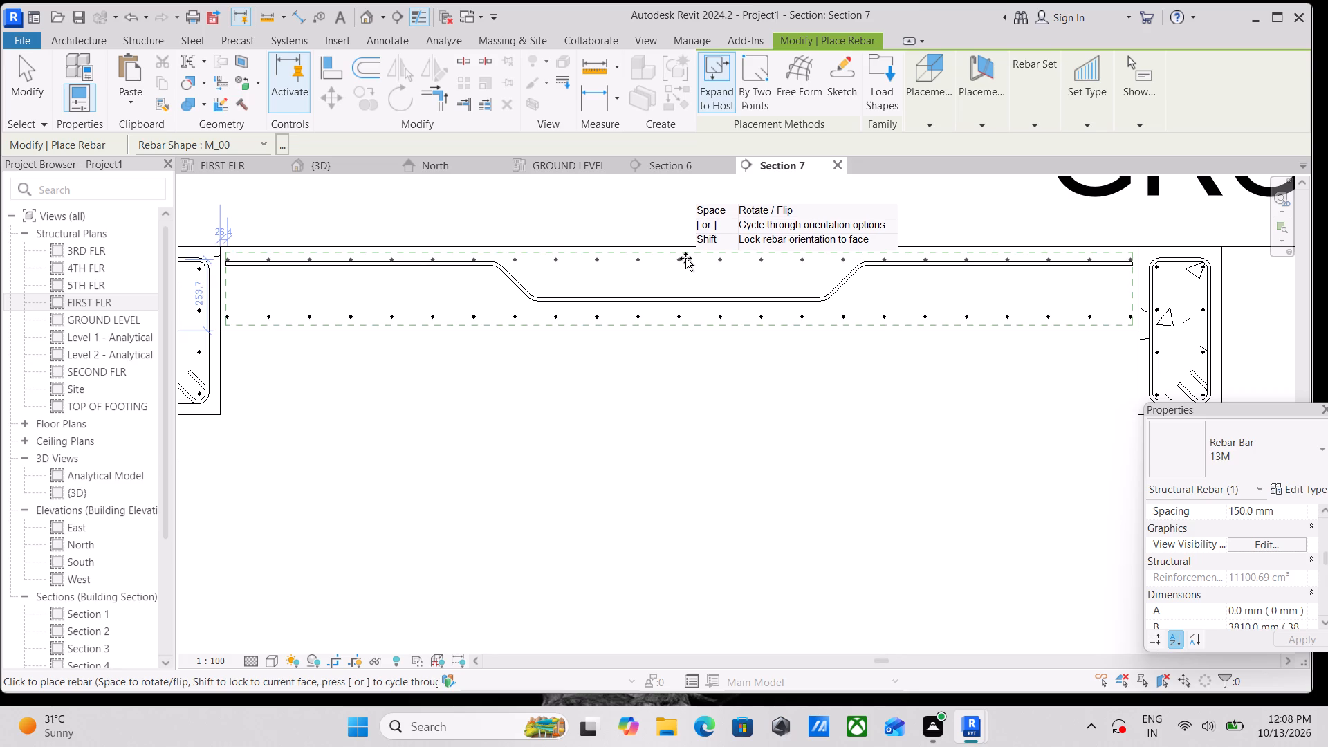
pyautogui.click(685, 258)
pyautogui.press('Escape')
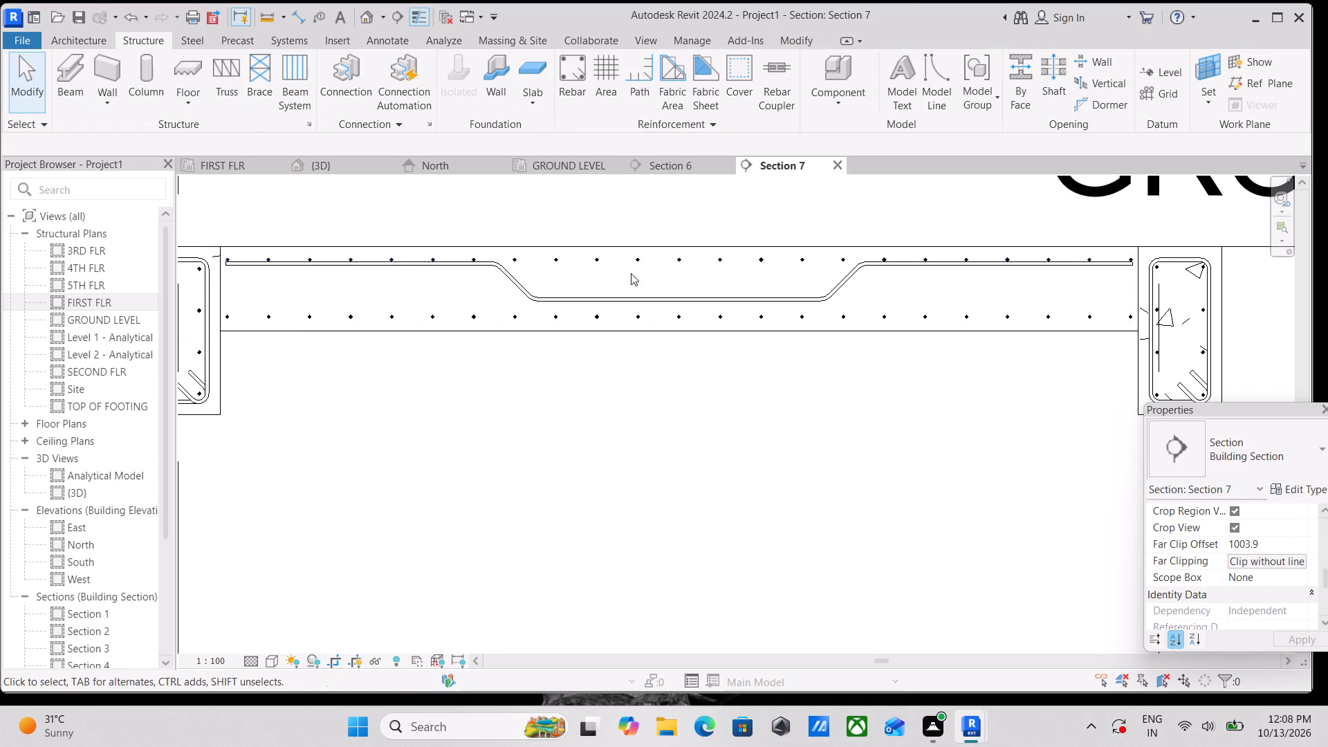
# Nudge the cranked bar set slightly down within the slab between the top and bottom straight bars.
pyautogui.scroll(2, 630, 273)
pyautogui.click(624, 306)
pyautogui.press('Down')
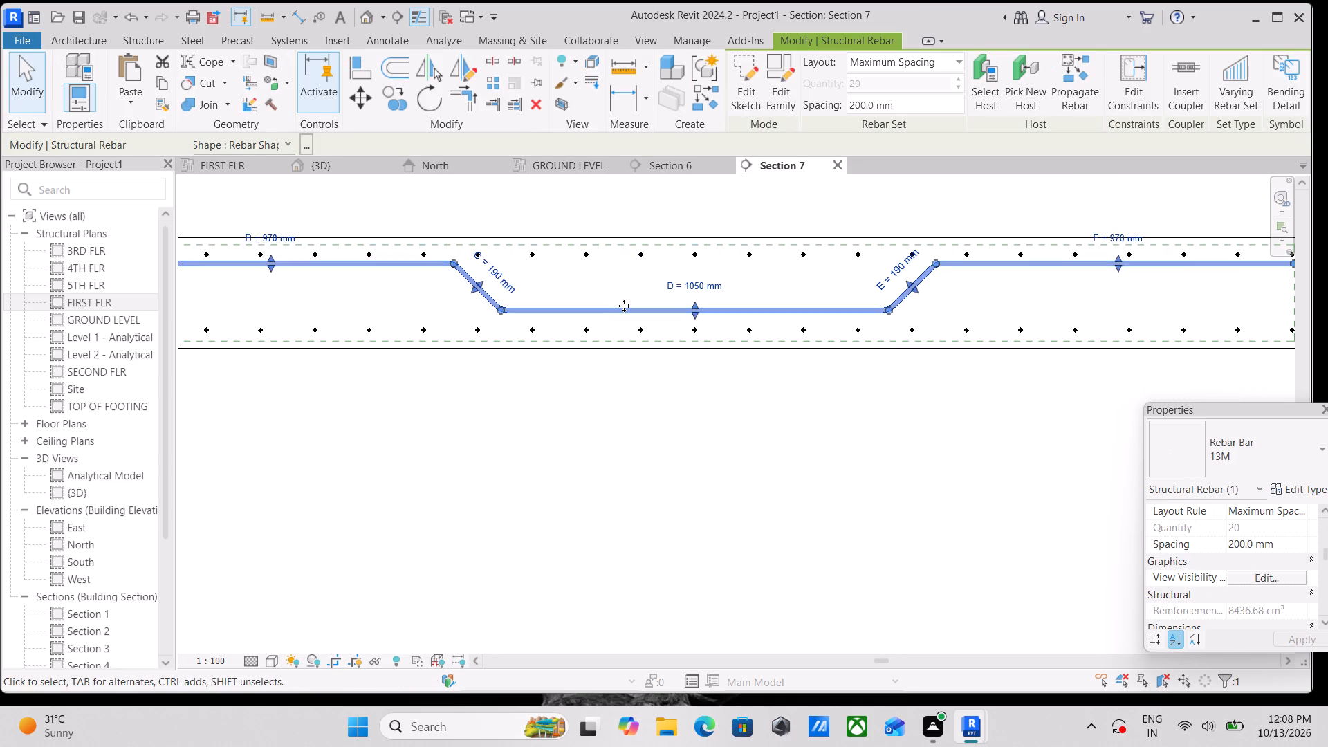
pyautogui.press('Down')
pyautogui.scroll(-3, 624, 306)
pyautogui.press('Escape')
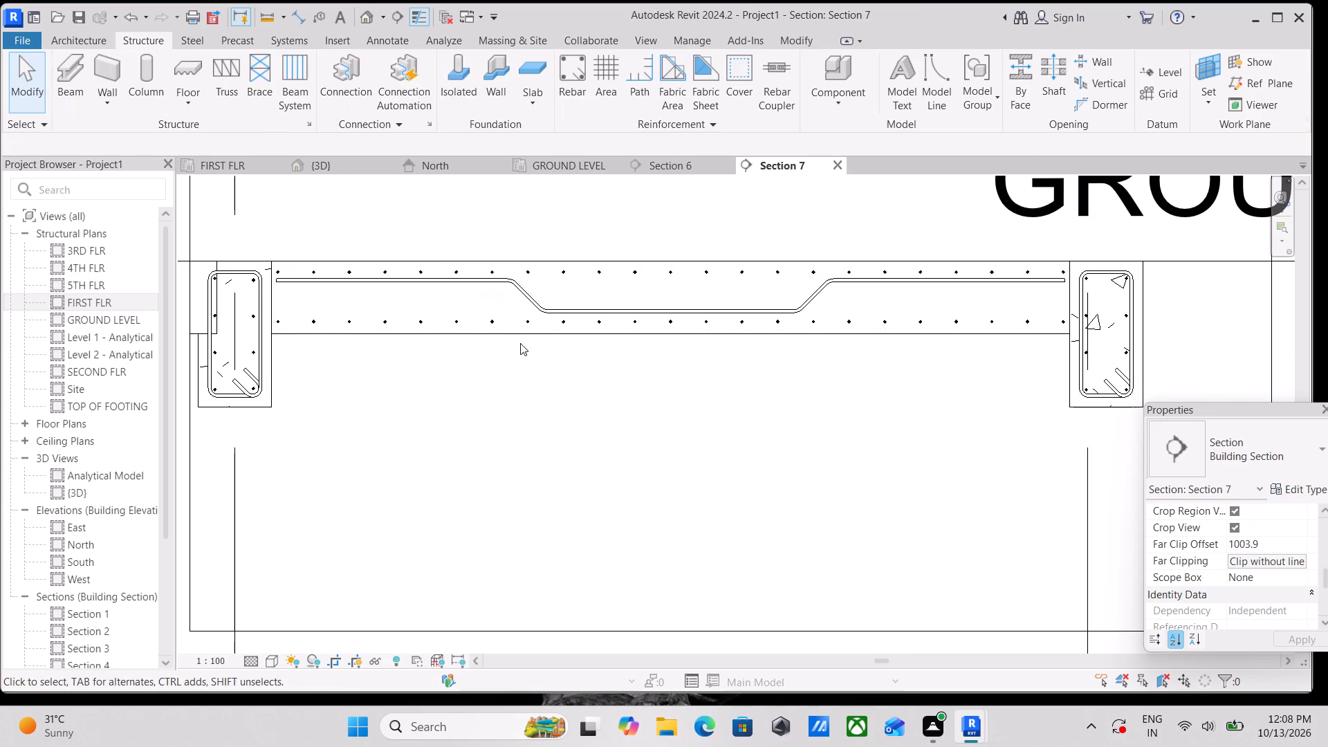
# Show the slab's bottom straight bar set unobscured in the {3D} view.
pyautogui.click(524, 324)
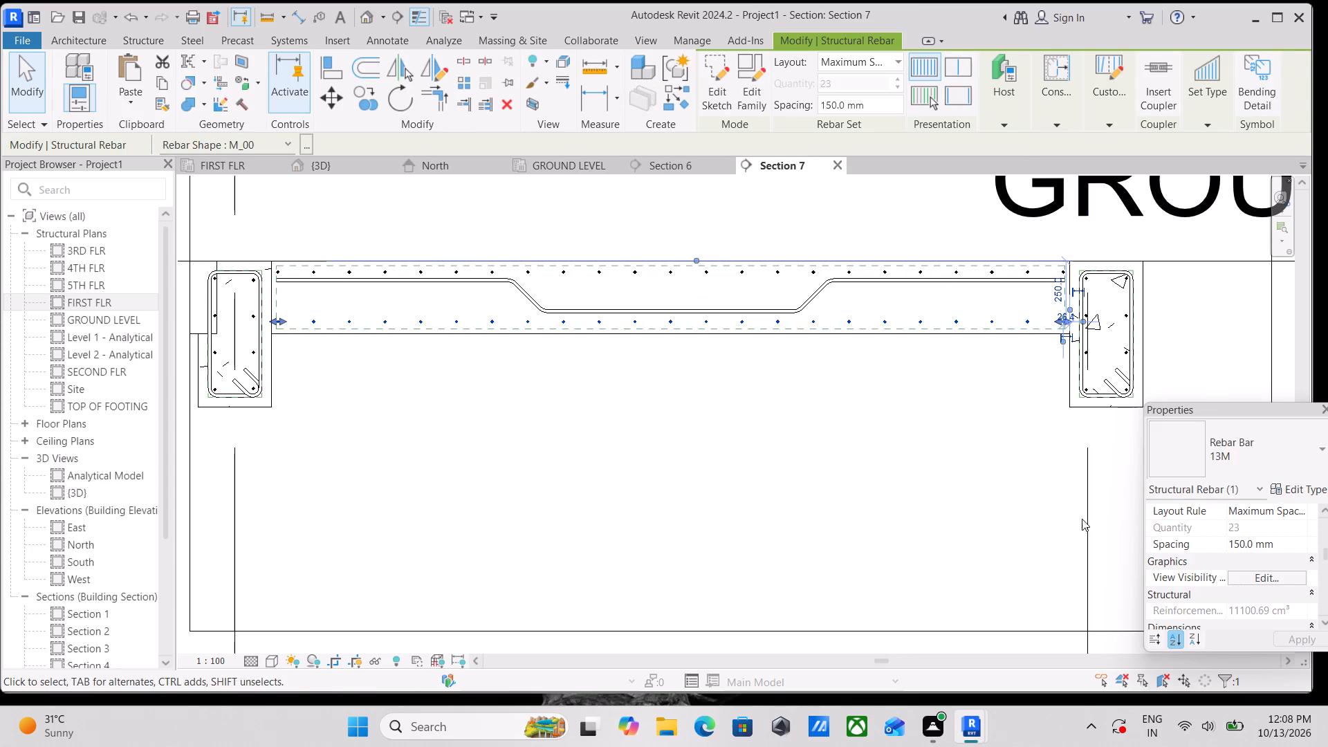
pyautogui.scroll(-1, 1280, 512)
pyautogui.click(1286, 534)
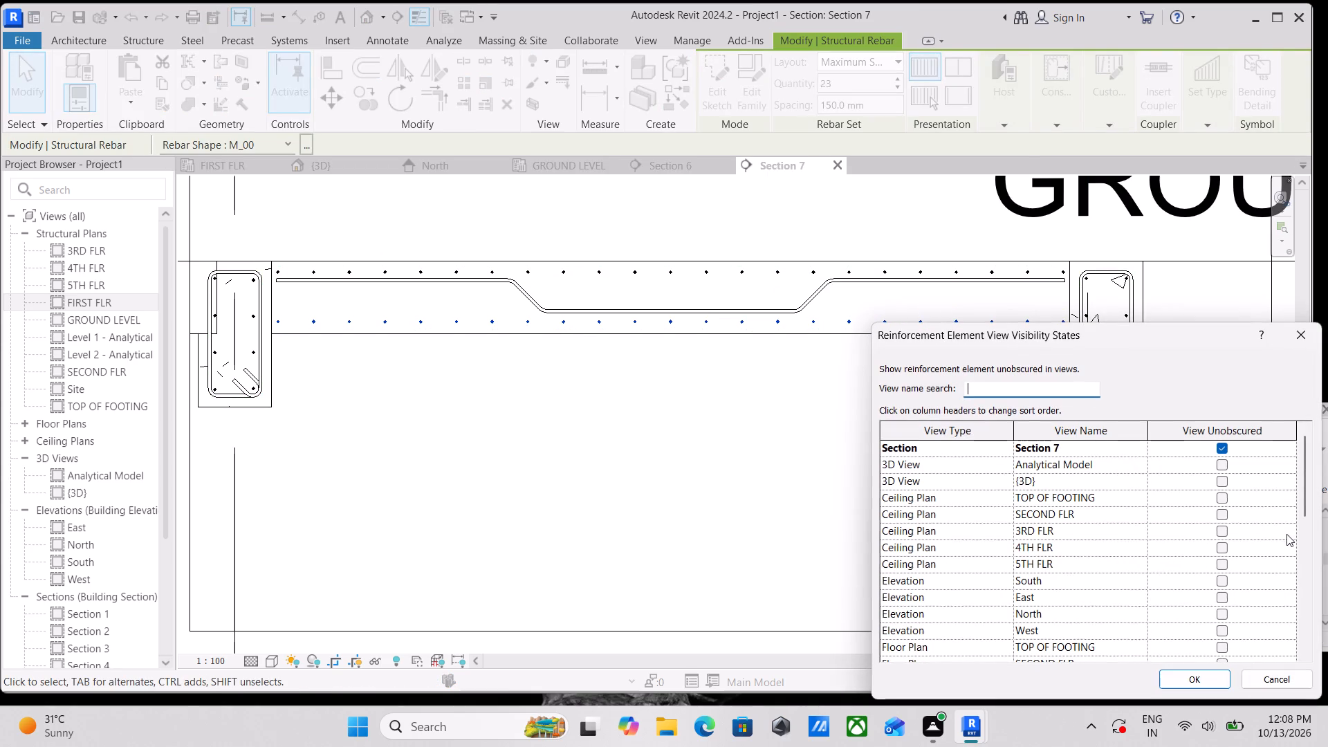
pyautogui.click(1219, 479)
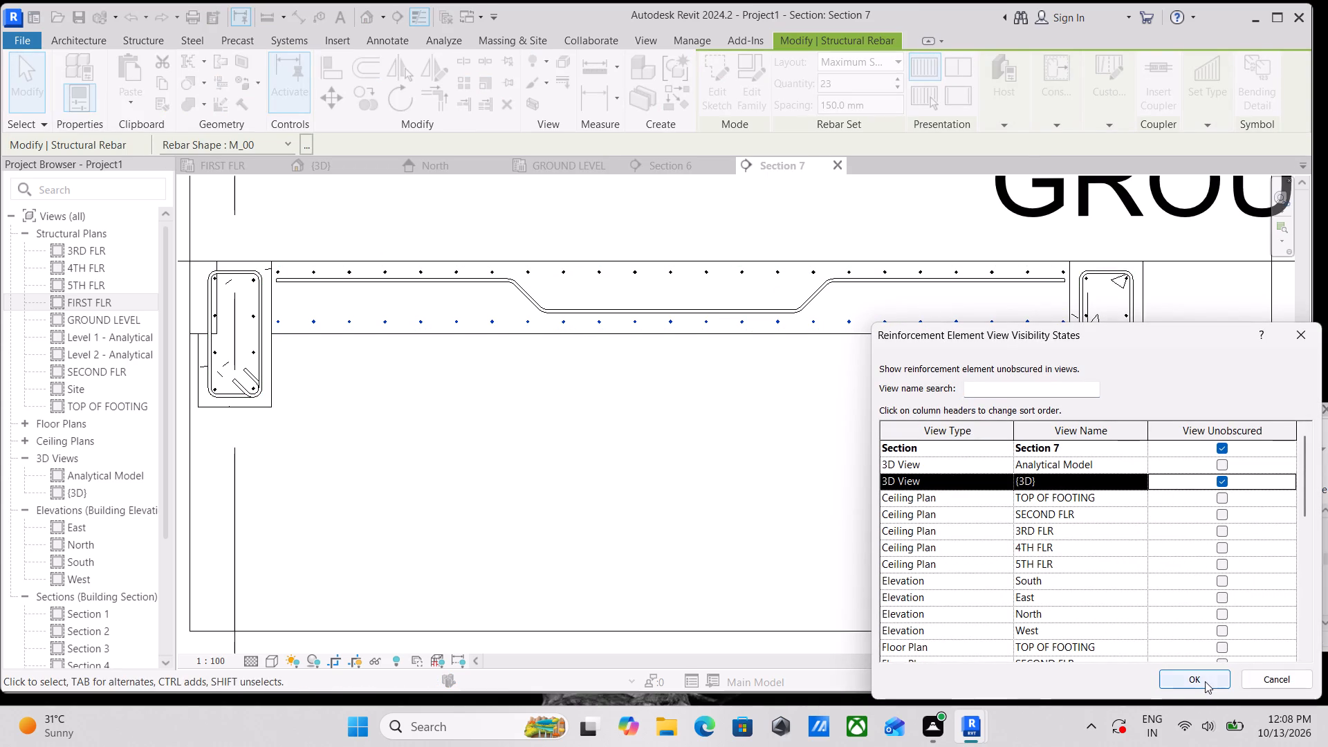
pyautogui.click(1205, 681)
# Show the slab's top straight bar set unobscured in the {3D} view.
pyautogui.scroll(3, 972, 315)
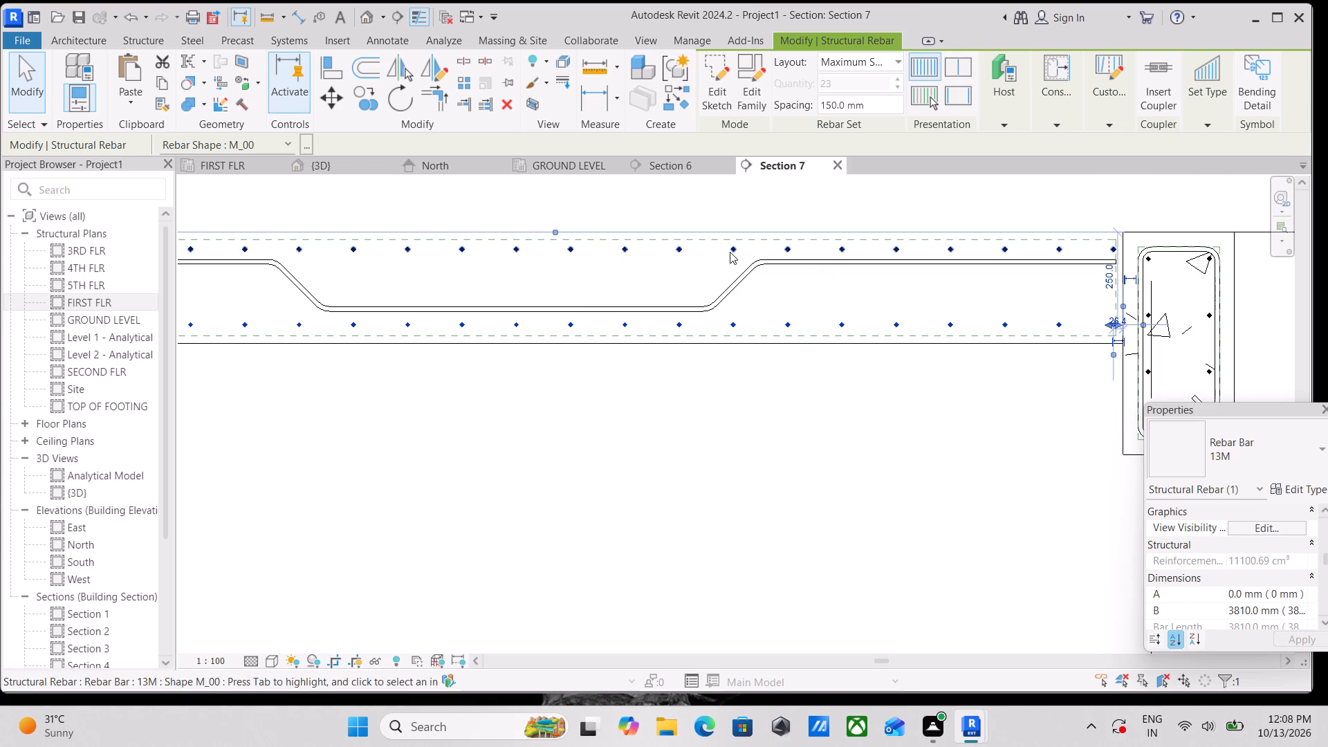
pyautogui.click(730, 252)
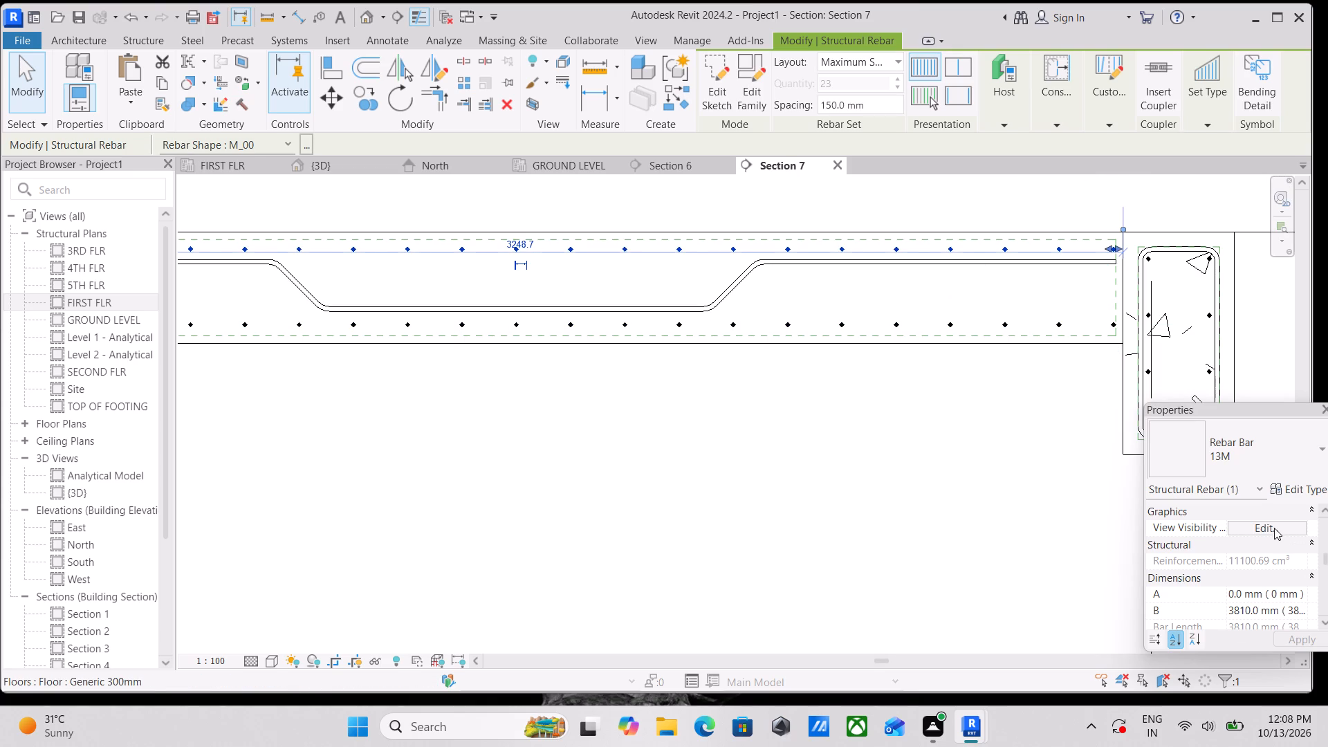
pyautogui.click(1274, 525)
pyautogui.click(1220, 480)
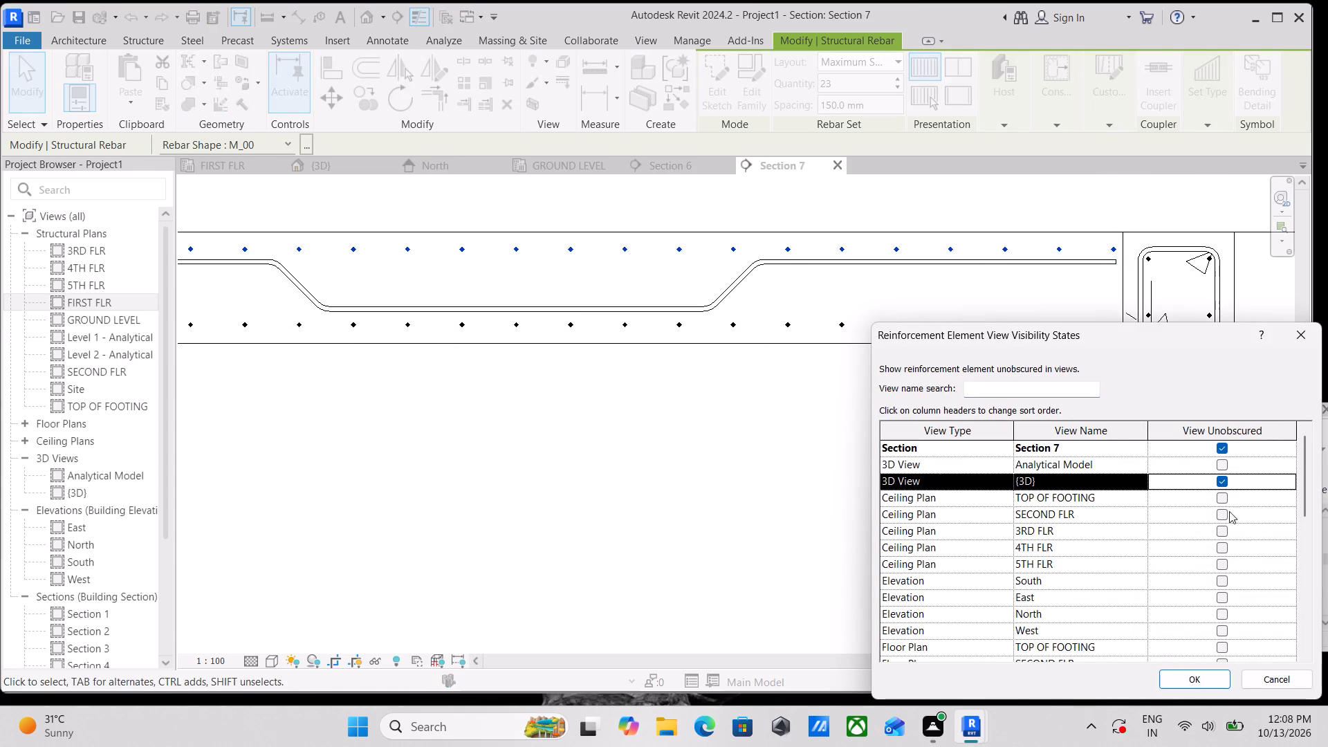
pyautogui.click(1185, 679)
# Nudge the slab's top straight bar set slightly down toward the cranked bars and deselect it.
pyautogui.scroll(-2, 791, 389)
pyautogui.moveTo(791, 389); pyautogui.dragTo(877, 464, button='middle')
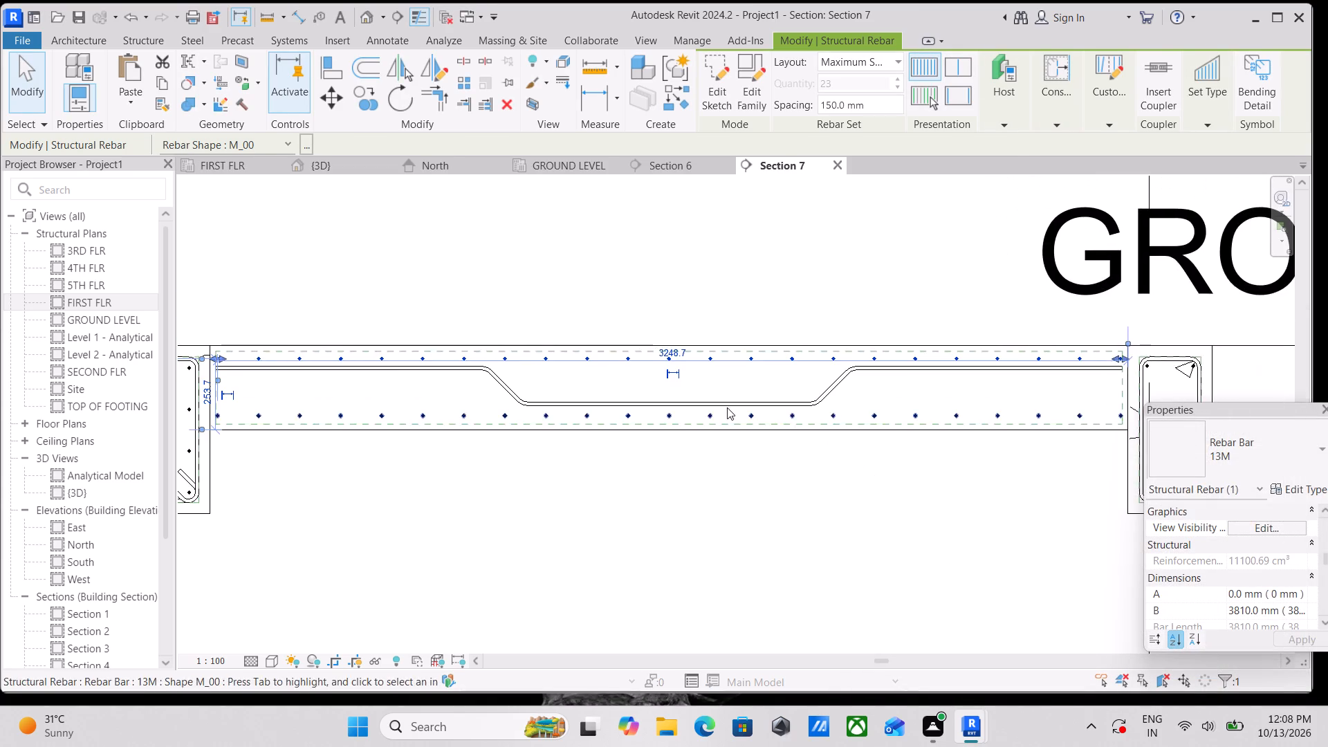
pyautogui.scroll(3, 658, 376)
pyautogui.scroll(2, 739, 376)
pyautogui.press('Escape')
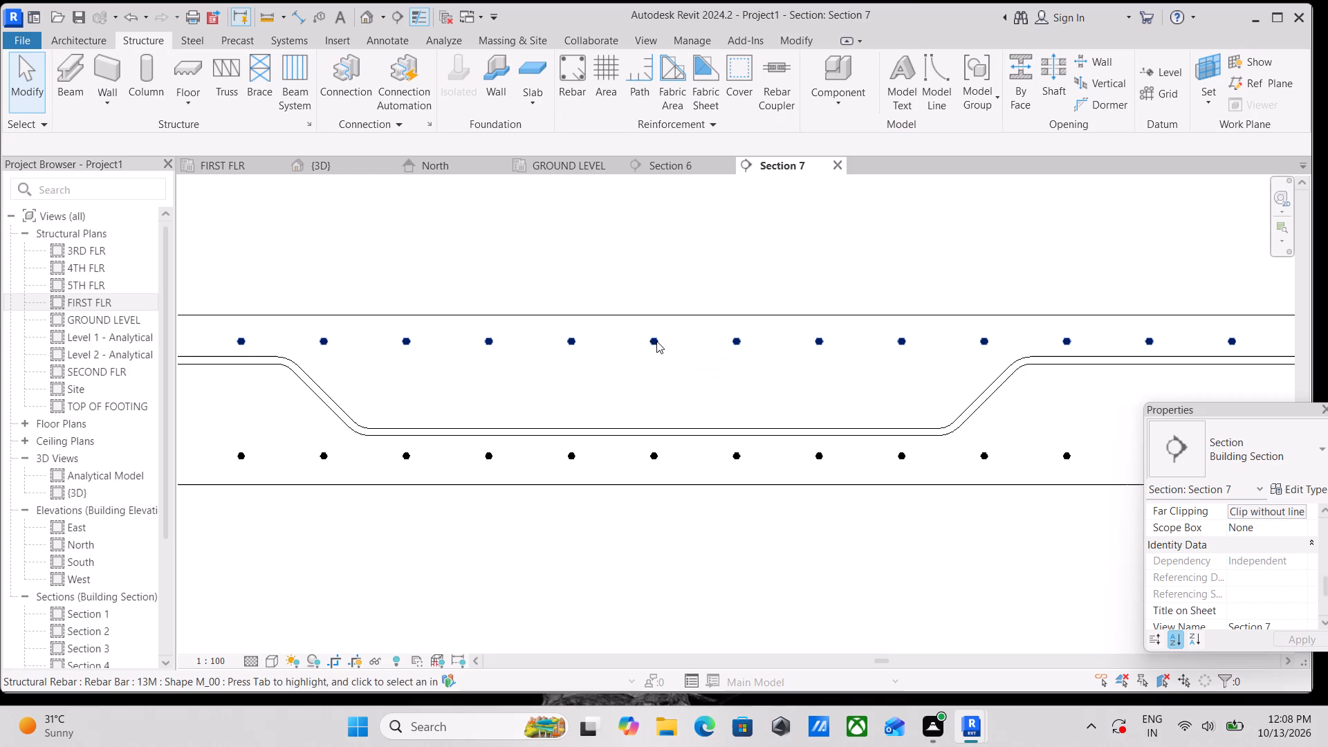
pyautogui.click(656, 341)
pyautogui.press('Down')
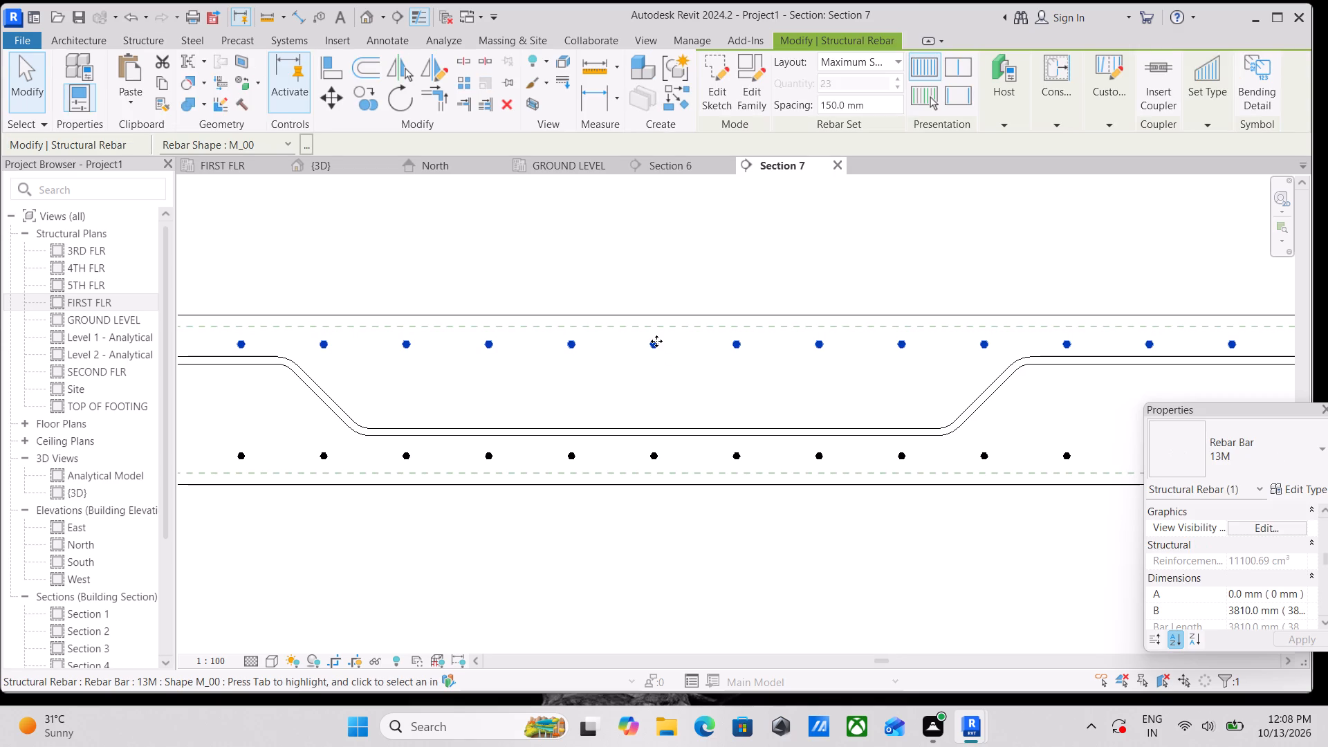
pyautogui.press('Down')
pyautogui.press('Up')
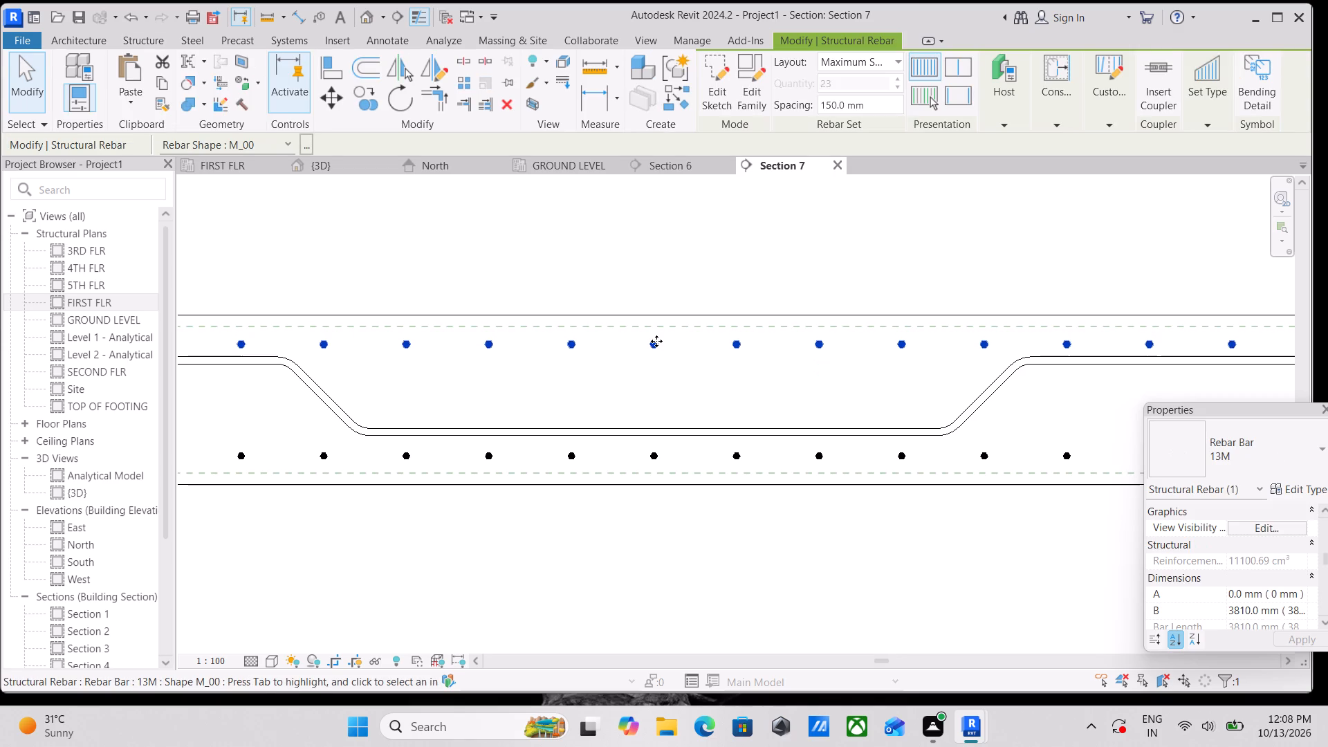
pyautogui.scroll(-2, 656, 341)
pyautogui.press('Escape')
# Examine the cranked, top and bottom bar layout across the slab and its edge beam in Section 7.
pyautogui.scroll(-1, 672, 383)
pyautogui.moveTo(672, 383); pyautogui.dragTo(704, 445, button='middle')
pyautogui.scroll(-1, 641, 348)
pyautogui.middleClick(641, 348)
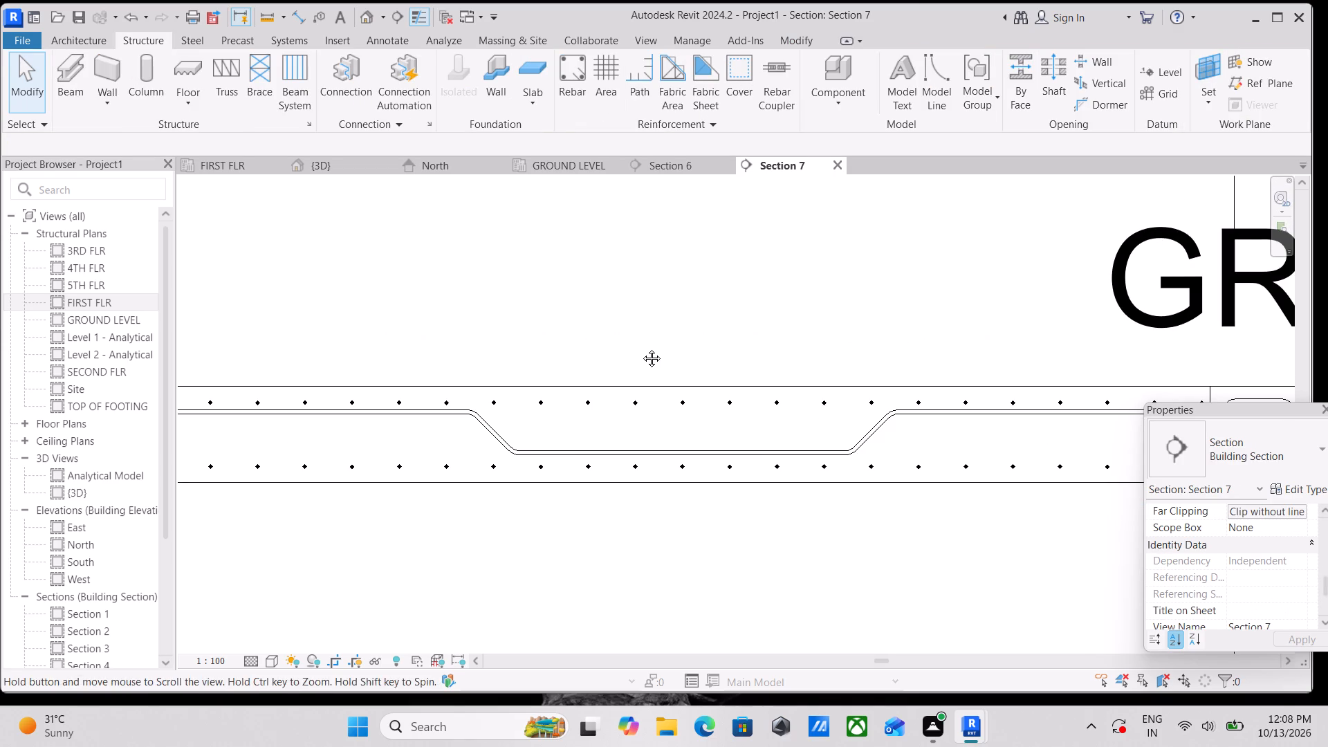
pyautogui.moveTo(588, 470); pyautogui.dragTo(655, 451, button='middle')
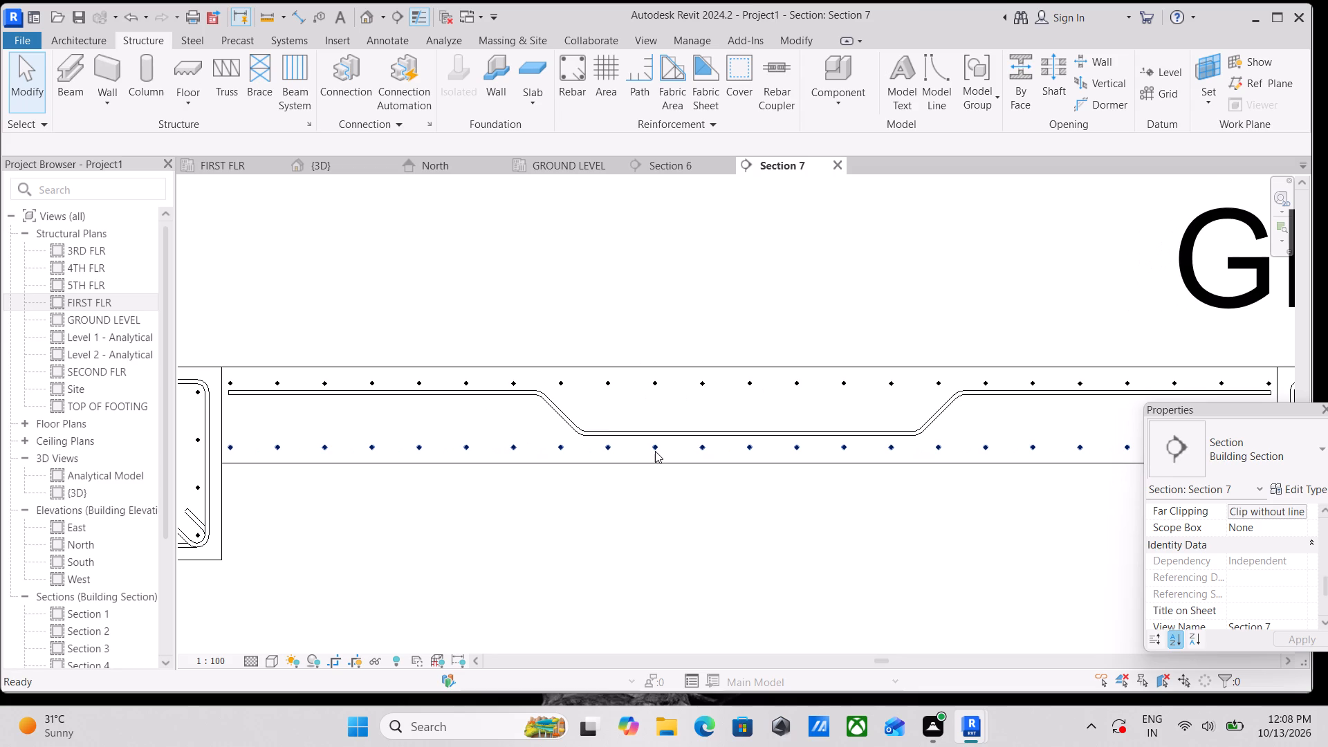
pyautogui.scroll(-1, 655, 451)
pyautogui.moveTo(655, 451); pyautogui.dragTo(683, 478, button='middle')
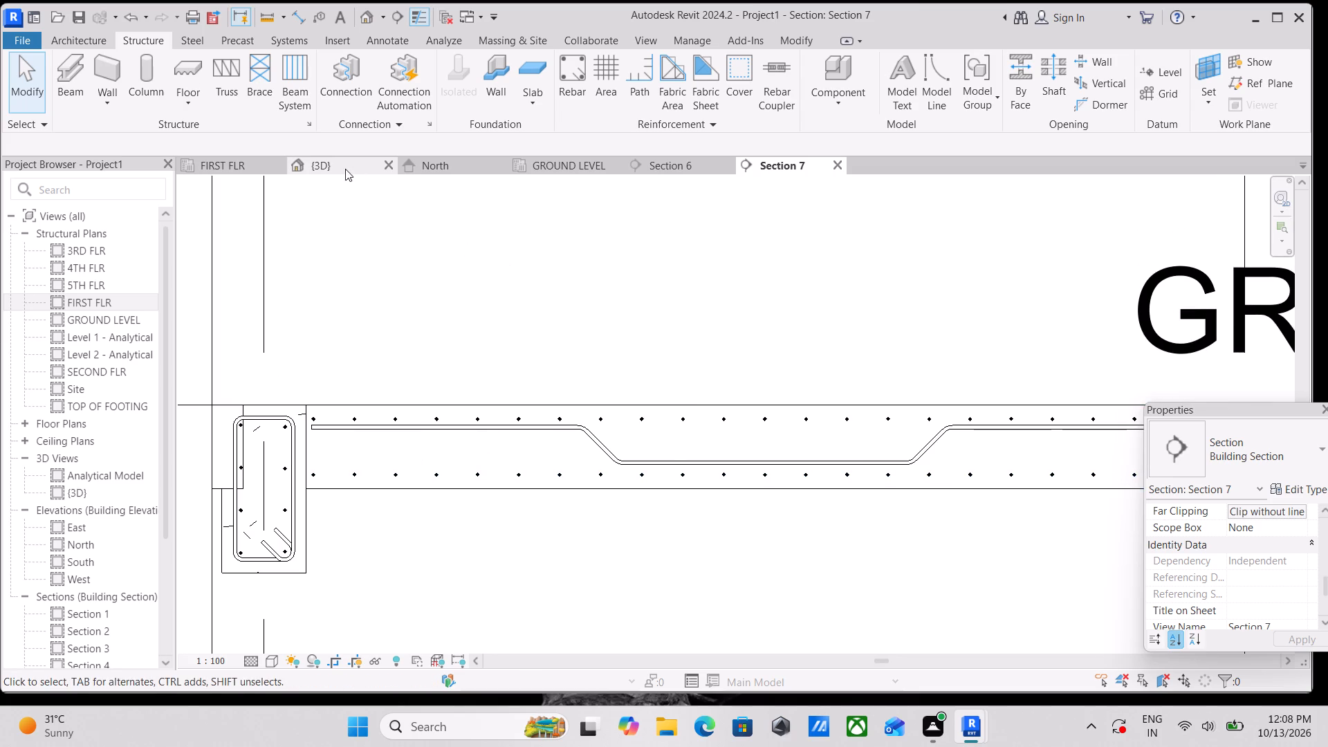
# Examine the corner slab's cranked and straight bar sets from several sides in the {3D} view.
pyautogui.click(345, 169)
pyautogui.scroll(2, 690, 349)
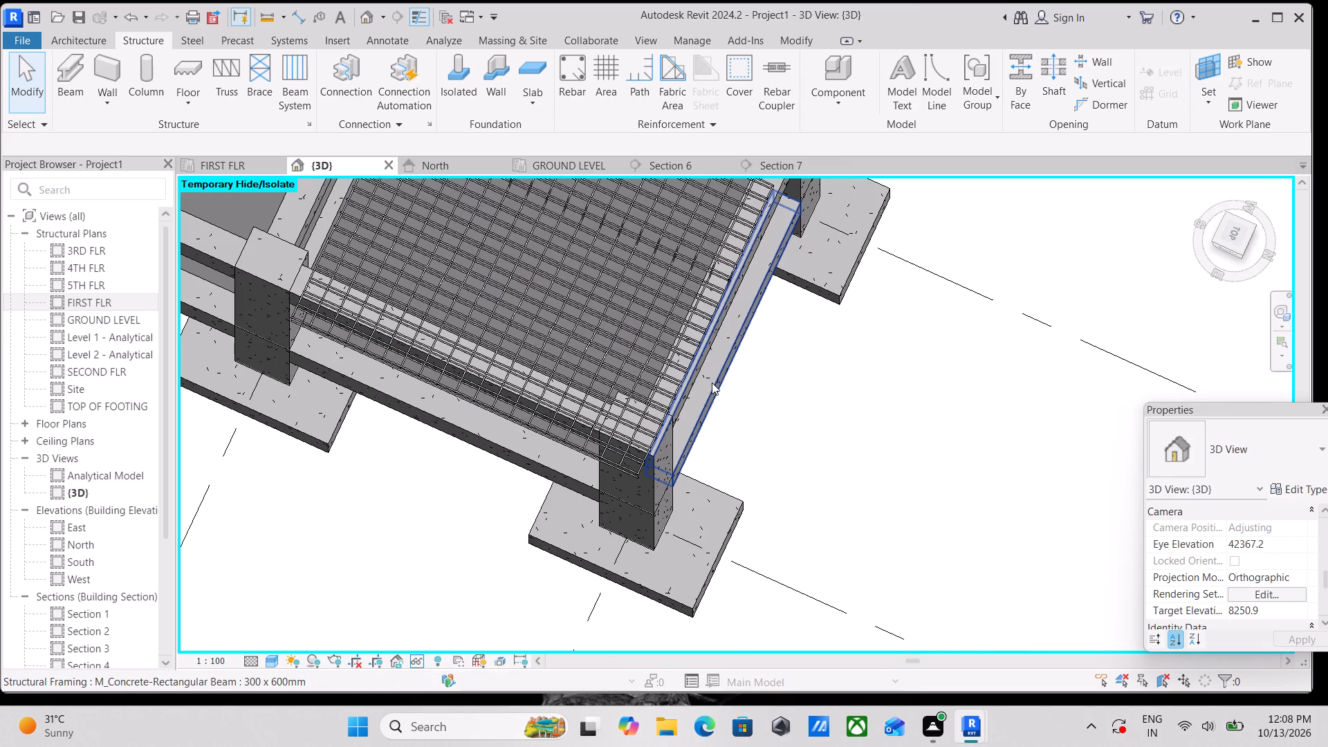
pyautogui.keyDown('shift'); pyautogui.moveTo(712, 382); pyautogui.dragTo(564, 266, button='middle'); pyautogui.keyUp('shift')
pyautogui.scroll(-3, 566, 264)
pyautogui.moveTo(566, 264); pyautogui.dragTo(812, 213, button='middle')
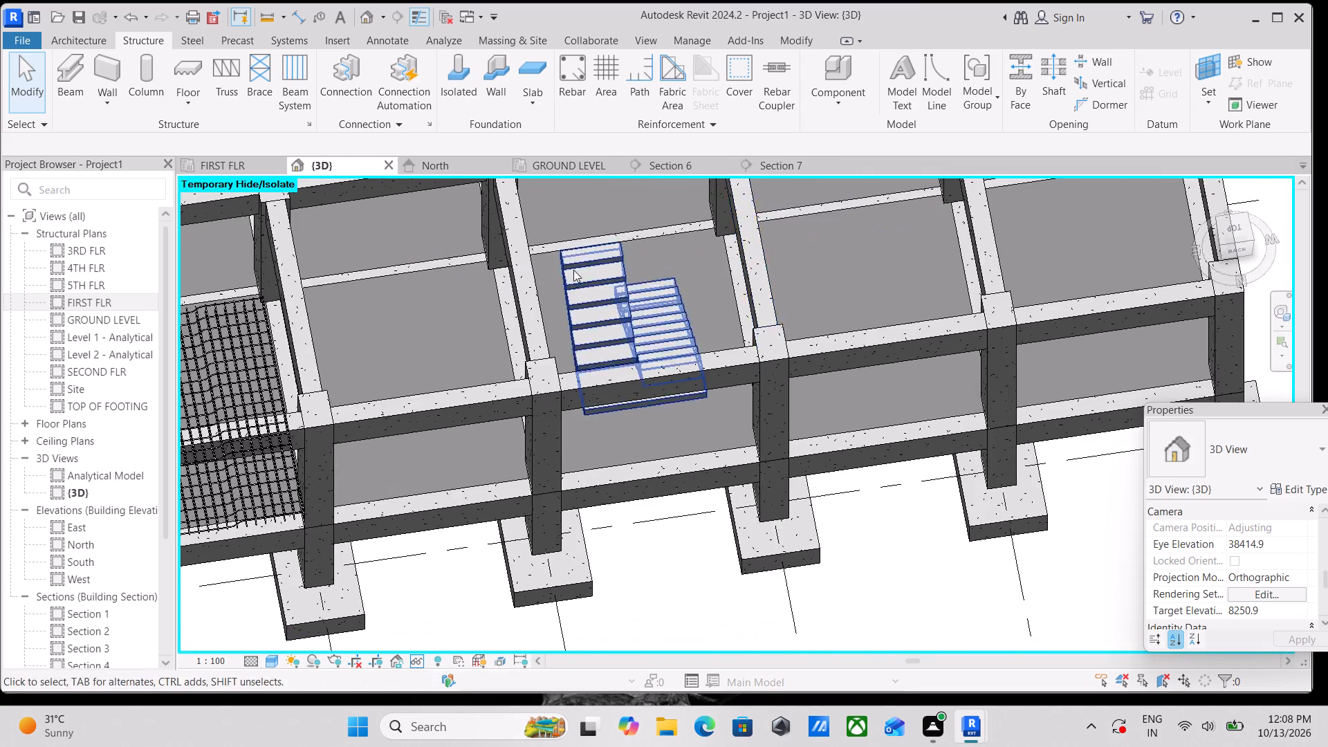
pyautogui.moveTo(573, 270); pyautogui.dragTo(822, 215, button='middle')
pyautogui.scroll(4, 539, 266)
pyautogui.keyDown('shift'); pyautogui.moveTo(488, 333); pyautogui.dragTo(450, 279, button='middle'); pyautogui.keyUp('shift')
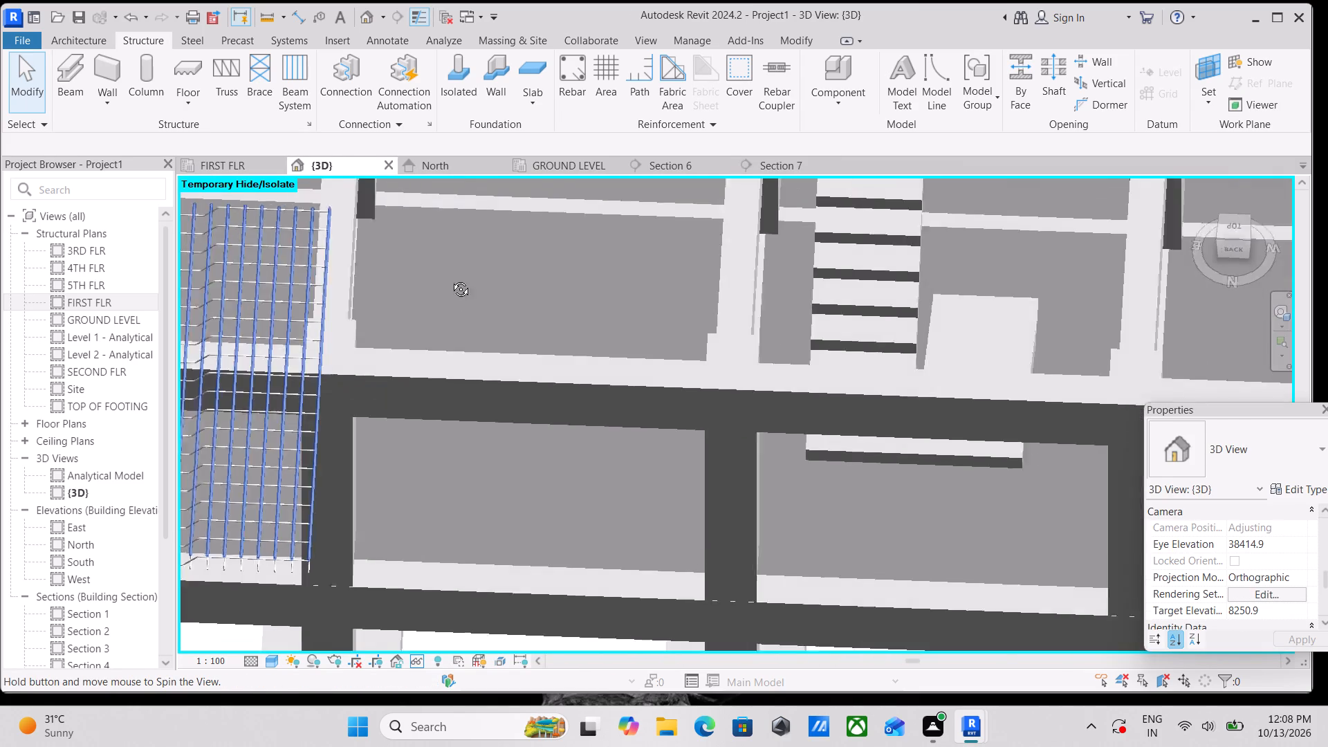
pyautogui.keyDown('shift'); pyautogui.moveTo(450, 279); pyautogui.dragTo(459, 247, button='middle'); pyautogui.keyUp('shift')
pyautogui.keyDown('shift'); pyautogui.moveTo(476, 398); pyautogui.dragTo(492, 269, button='middle'); pyautogui.keyUp('shift')
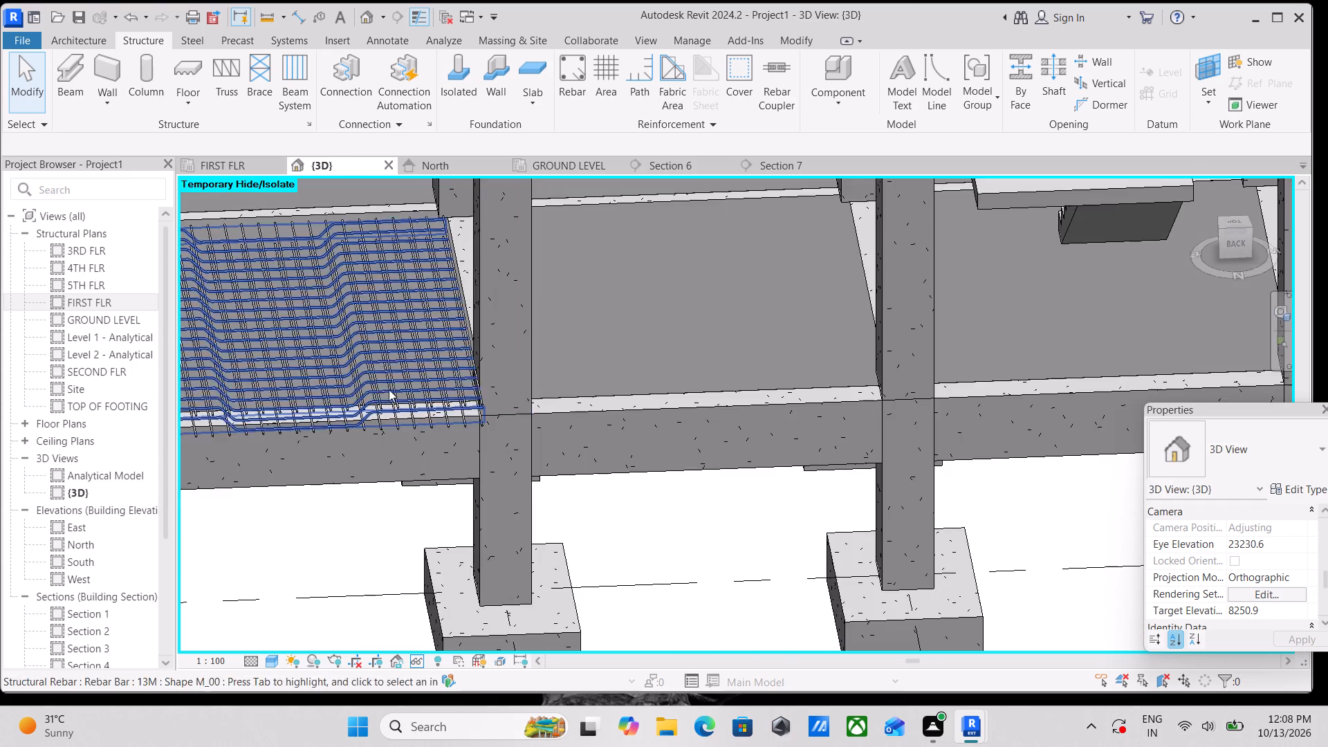
pyautogui.moveTo(382, 394); pyautogui.dragTo(454, 425, button='middle')
pyautogui.moveTo(644, 380); pyautogui.dragTo(559, 449, button='middle')
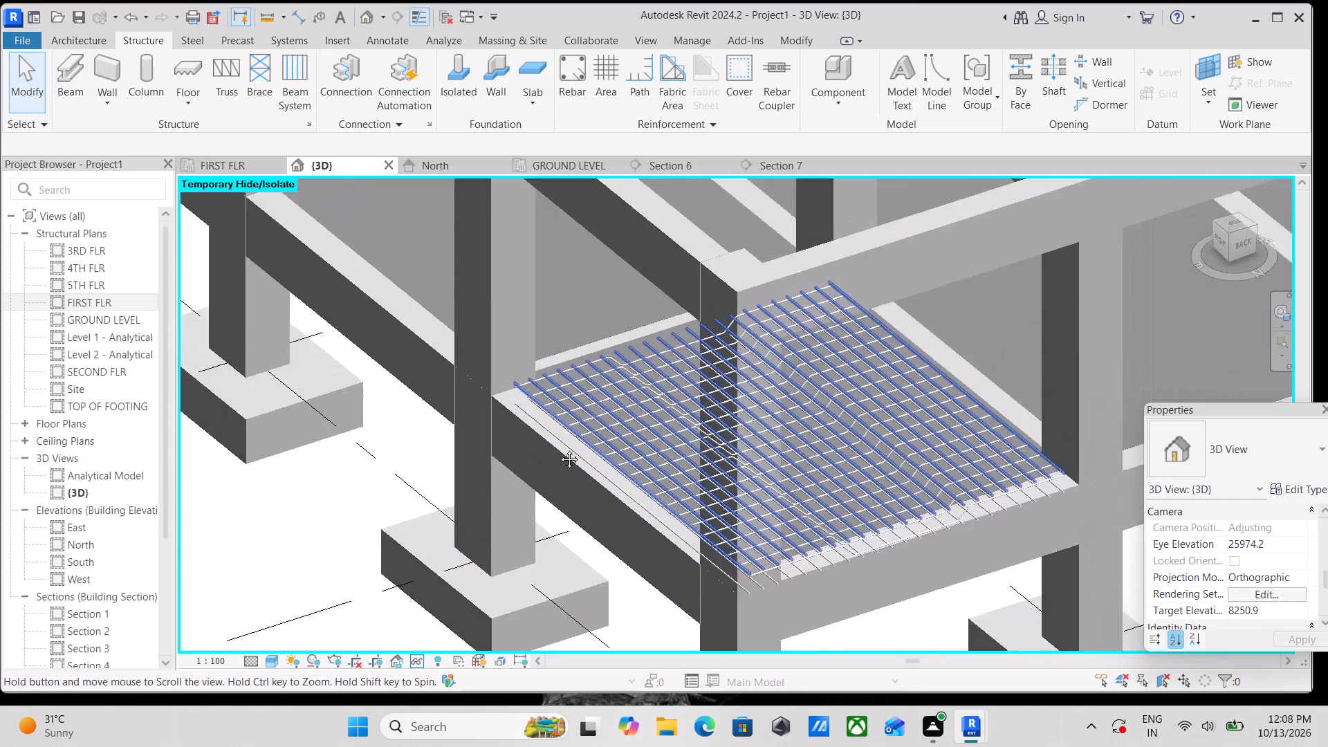
pyautogui.moveTo(559, 449); pyautogui.dragTo(544, 461, button='middle')
pyautogui.scroll(7, 452, 402)
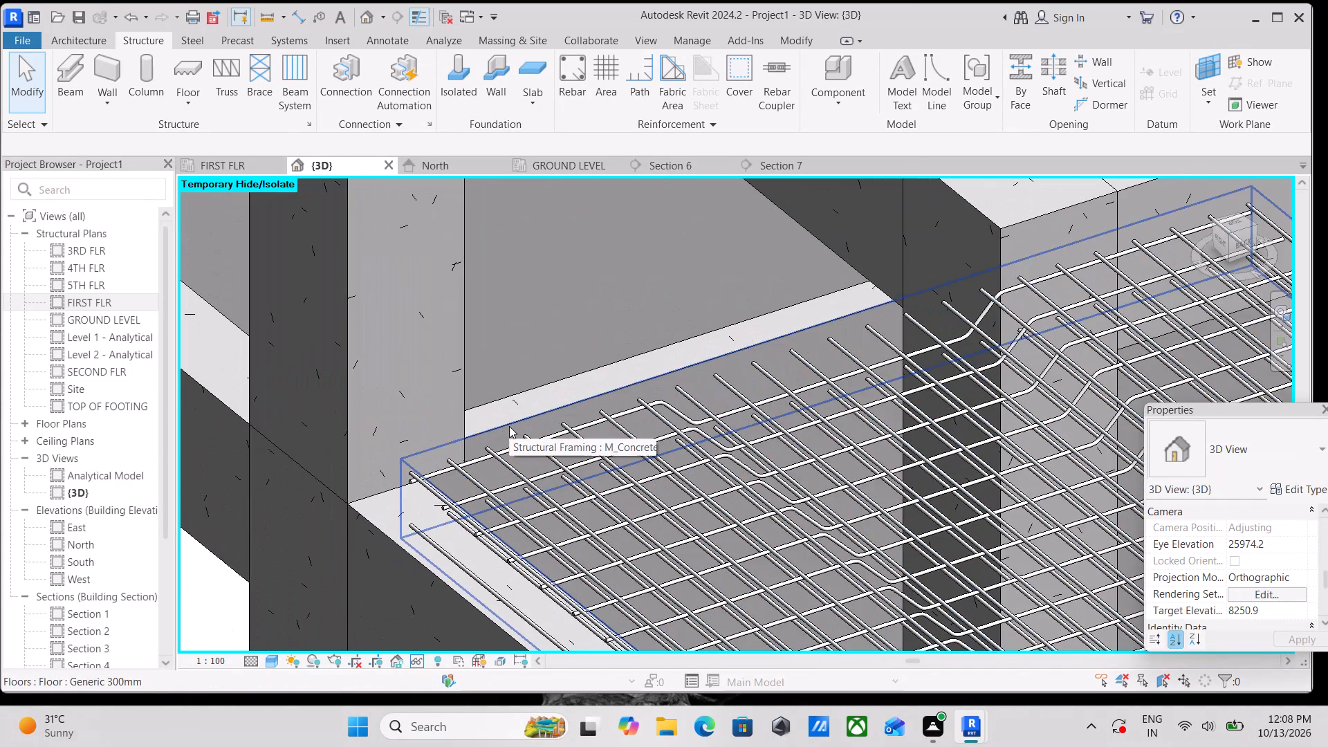
pyautogui.scroll(-3, 509, 426)
pyautogui.scroll(-2, 543, 470)
pyautogui.keyDown('shift'); pyautogui.moveTo(543, 470); pyautogui.dragTo(526, 387, button='middle'); pyautogui.keyUp('shift')
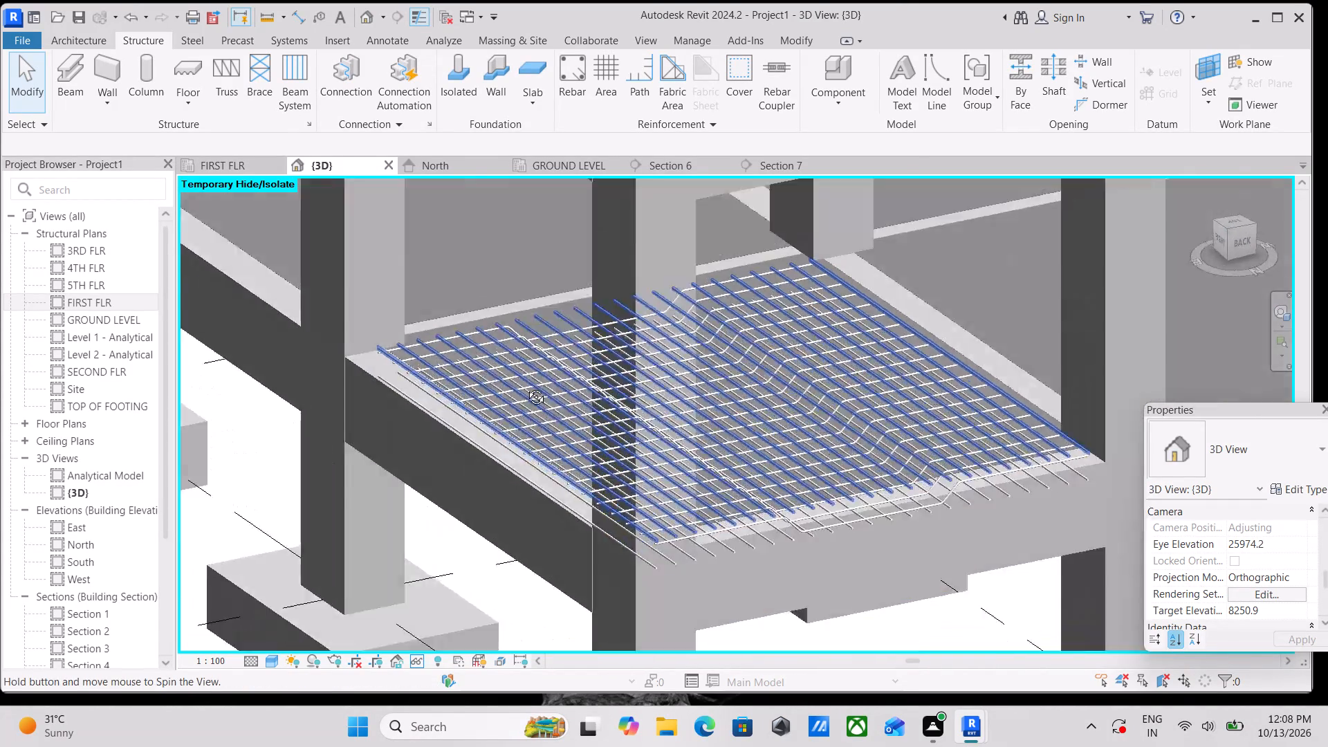
pyautogui.keyDown('shift'); pyautogui.moveTo(526, 387); pyautogui.dragTo(607, 522, button='middle'); pyautogui.keyUp('shift')
pyautogui.scroll(-8, 610, 510)
pyautogui.moveTo(611, 508); pyautogui.dragTo(440, 537, button='middle')
pyautogui.scroll(1, 441, 537)
pyautogui.scroll(-2, 584, 465)
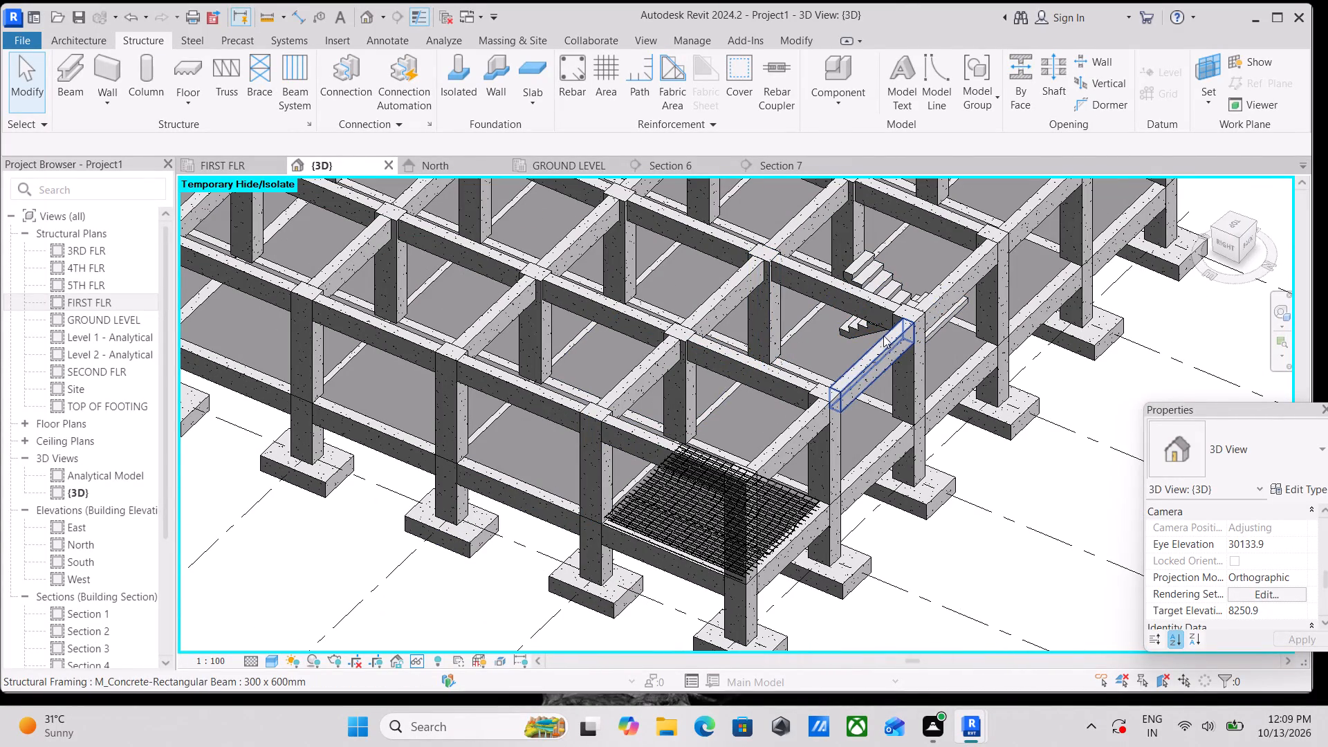
# Examine how the corner slab's bars sit against the surrounding 300 x 600mm beams, from above and from underneath.
pyautogui.scroll(9, 656, 495)
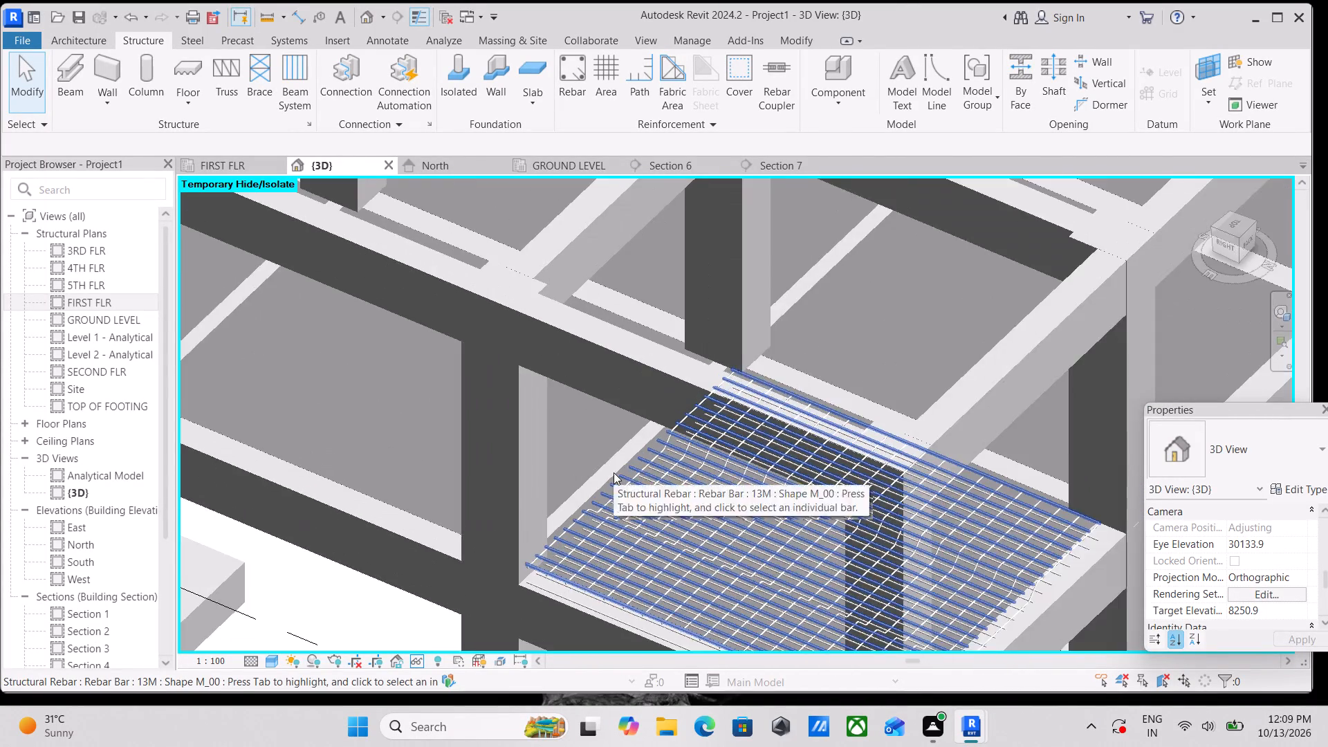
pyautogui.click(609, 474)
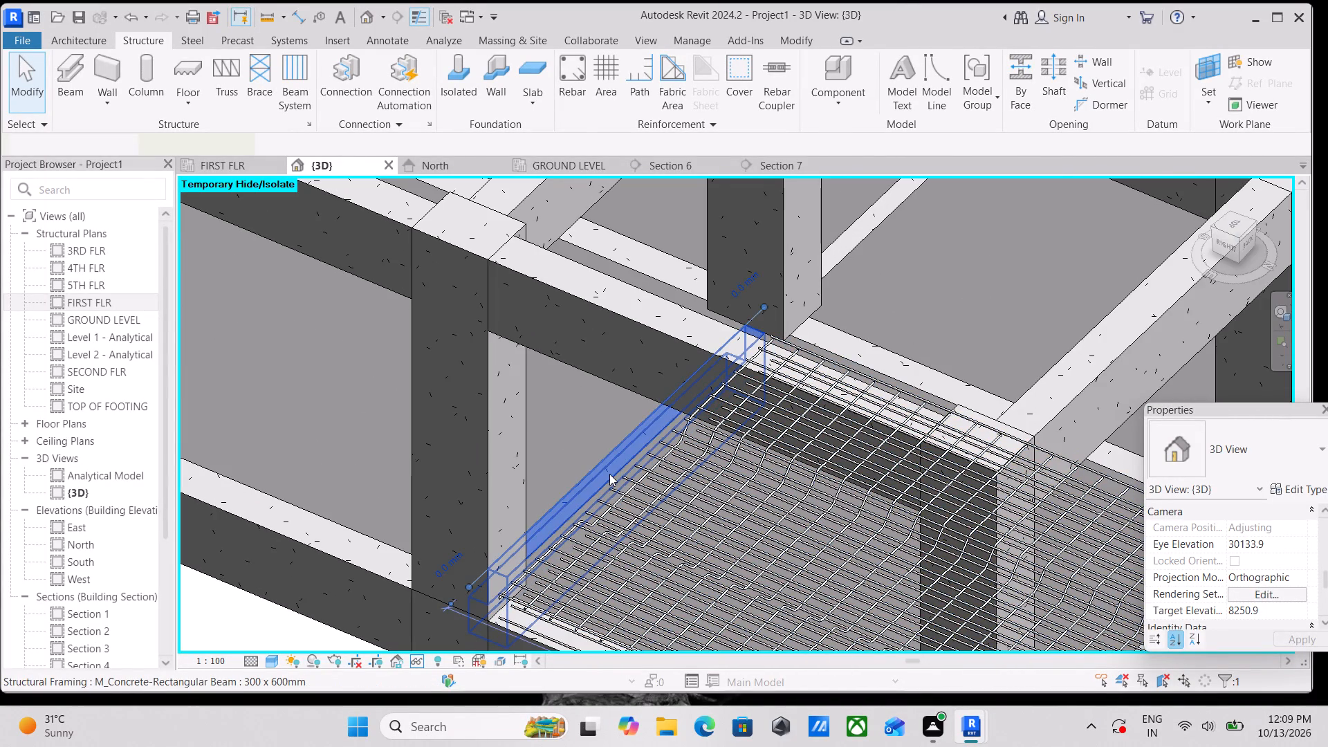
pyautogui.scroll(-2, 609, 474)
pyautogui.press('Escape')
pyautogui.scroll(-2, 1017, 460)
pyautogui.moveTo(1017, 460); pyautogui.dragTo(800, 474, button='middle')
pyautogui.scroll(-1, 785, 547)
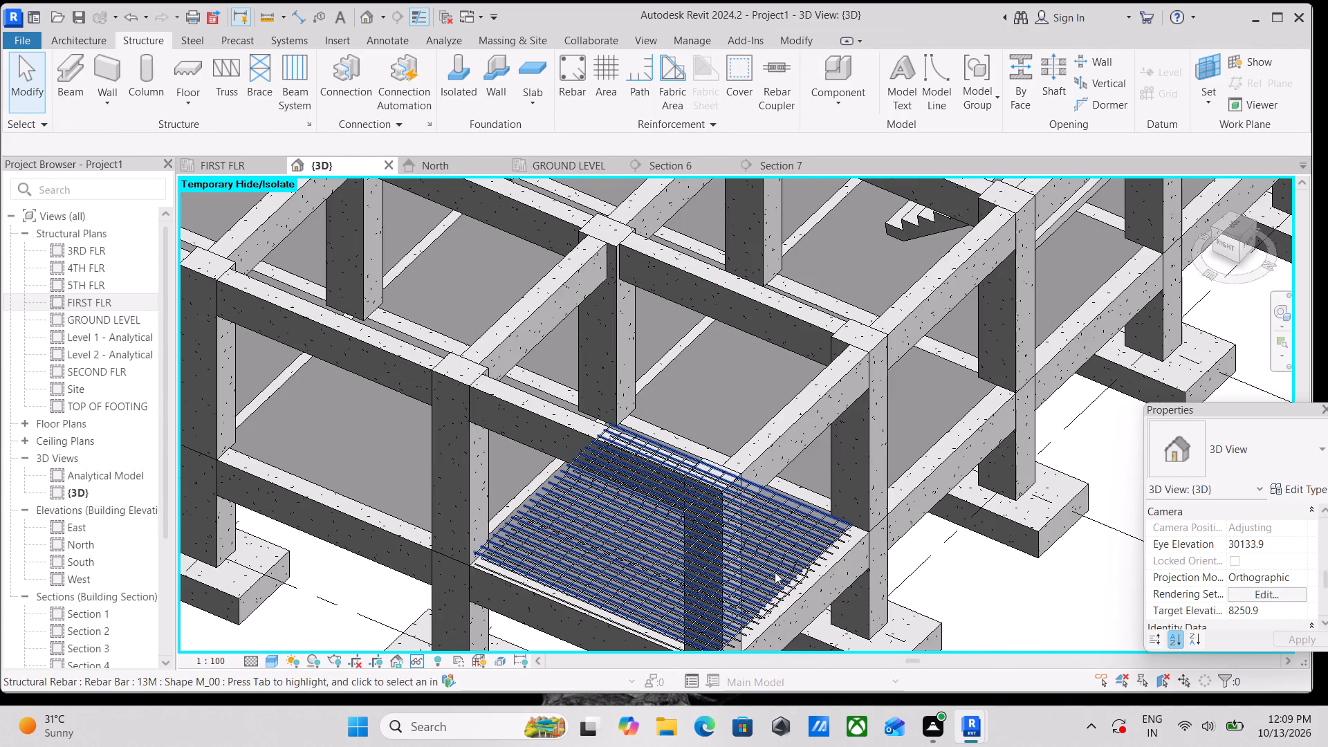
pyautogui.keyDown('shift'); pyautogui.moveTo(775, 592); pyautogui.dragTo(933, 415, button='middle'); pyautogui.keyUp('shift')
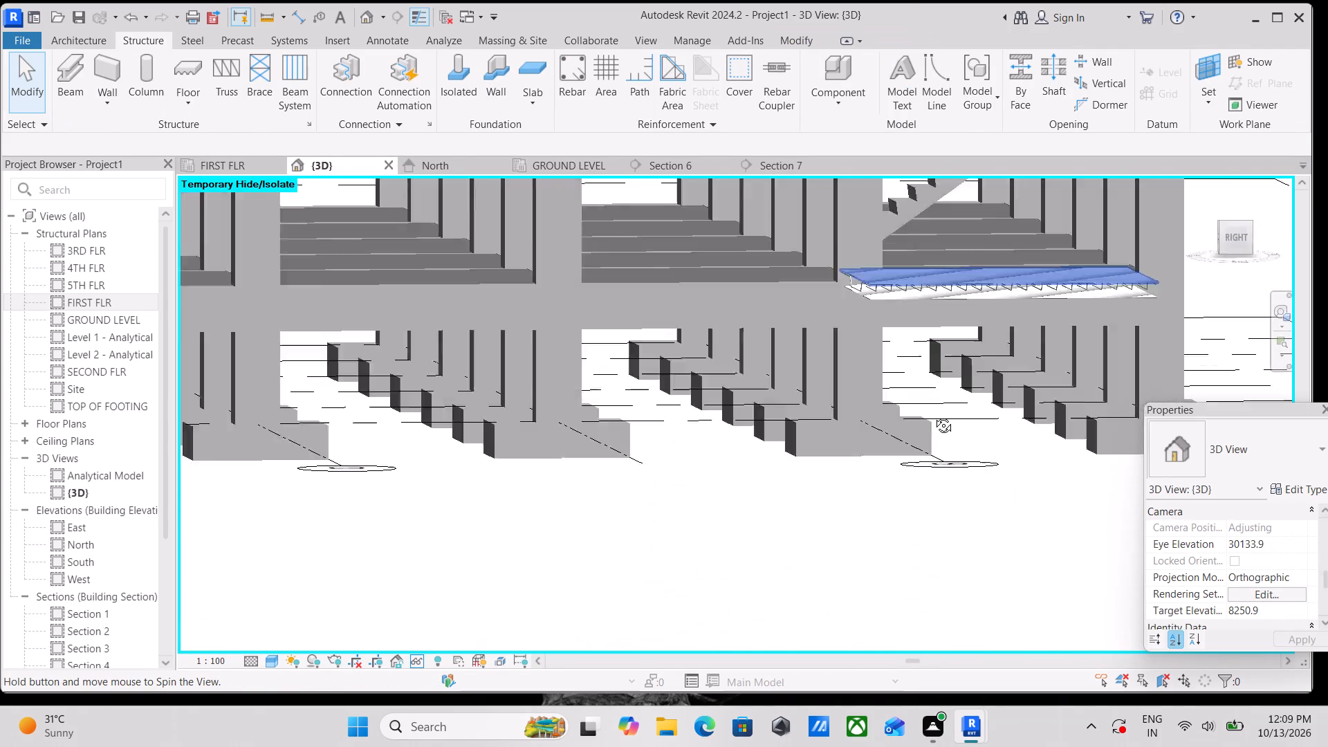
pyautogui.keyDown('shift'); pyautogui.moveTo(933, 415); pyautogui.dragTo(961, 452, button='middle'); pyautogui.keyUp('shift')
pyautogui.scroll(-1, 957, 367)
pyautogui.moveTo(957, 367); pyautogui.dragTo(714, 489, button='middle')
pyautogui.keyDown('shift'); pyautogui.moveTo(826, 365); pyautogui.dragTo(812, 302, button='middle'); pyautogui.keyUp('shift')
pyautogui.keyDown('shift'); pyautogui.scroll(1, 826, 365); pyautogui.keyUp('shift')
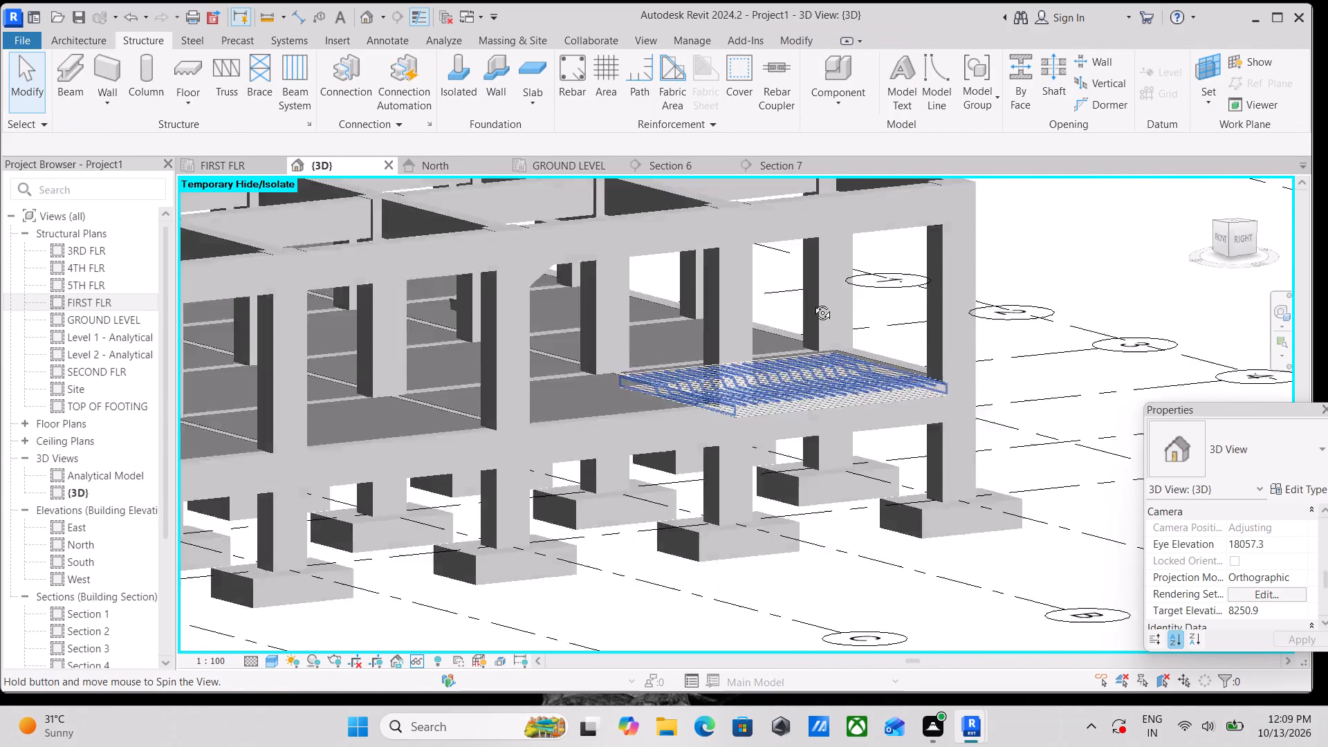
pyautogui.keyDown('shift'); pyautogui.moveTo(812, 302); pyautogui.dragTo(871, 187, button='middle'); pyautogui.keyUp('shift')
pyautogui.scroll(8, 834, 492)
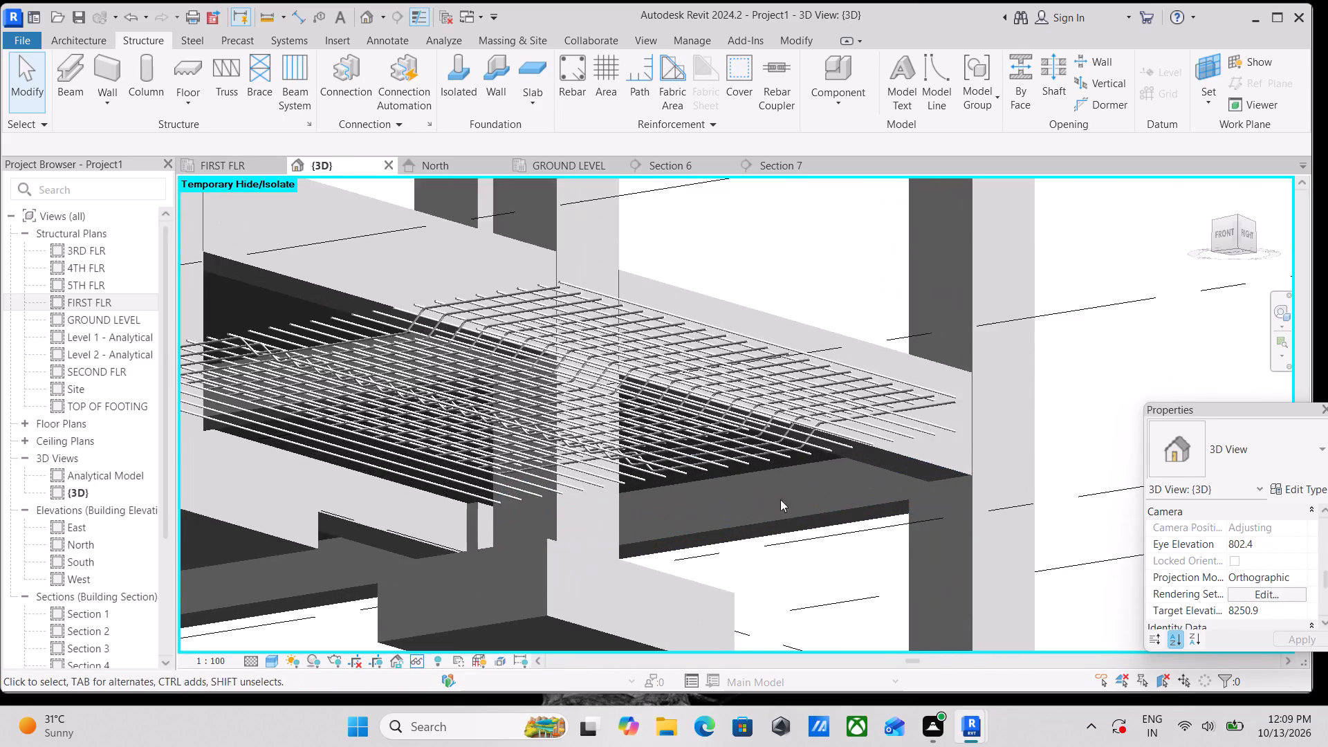
pyautogui.scroll(7, 780, 499)
# Propagate the corner Generic 300mm floor's rebar, aligned by host, to the other four slabs in its outer row.
pyautogui.click(729, 438)
pyautogui.scroll(-5, 729, 438)
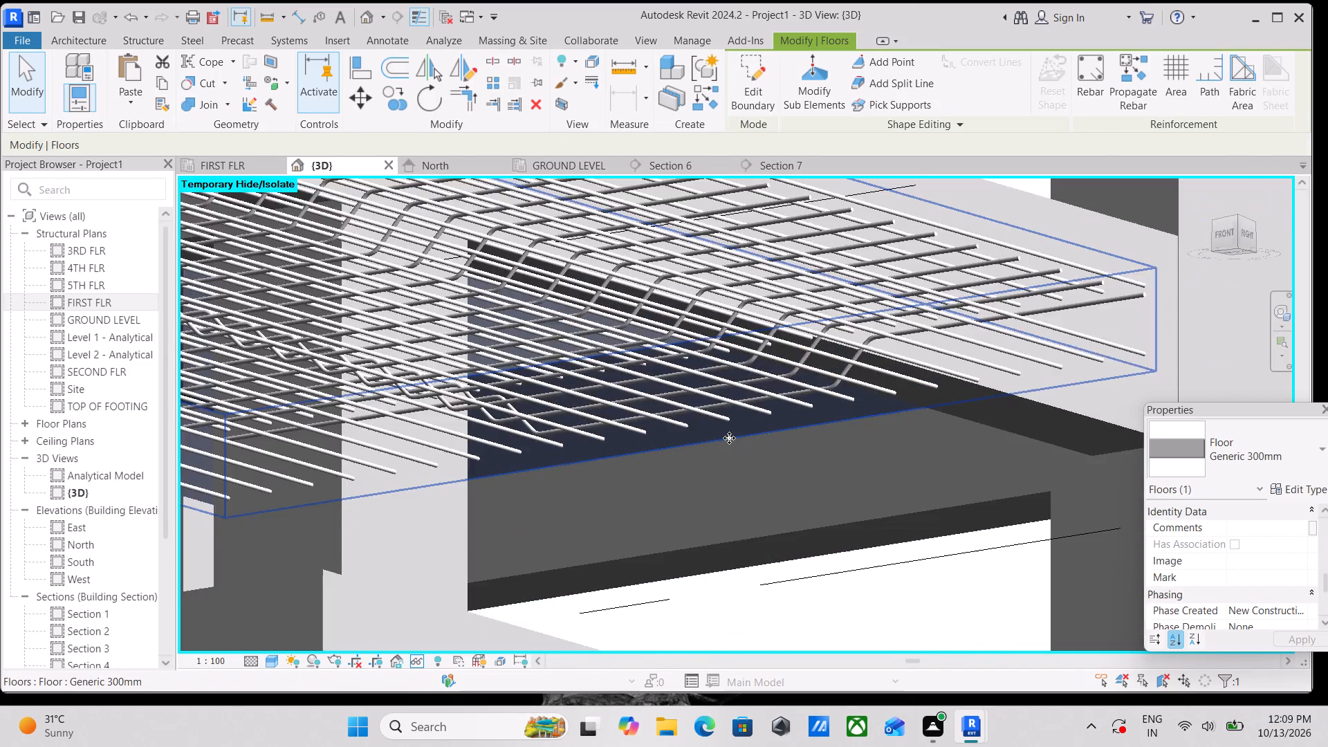
pyautogui.scroll(-4, 729, 438)
pyautogui.keyDown('shift'); pyautogui.moveTo(728, 439); pyautogui.dragTo(687, 634, button='middle'); pyautogui.keyUp('shift')
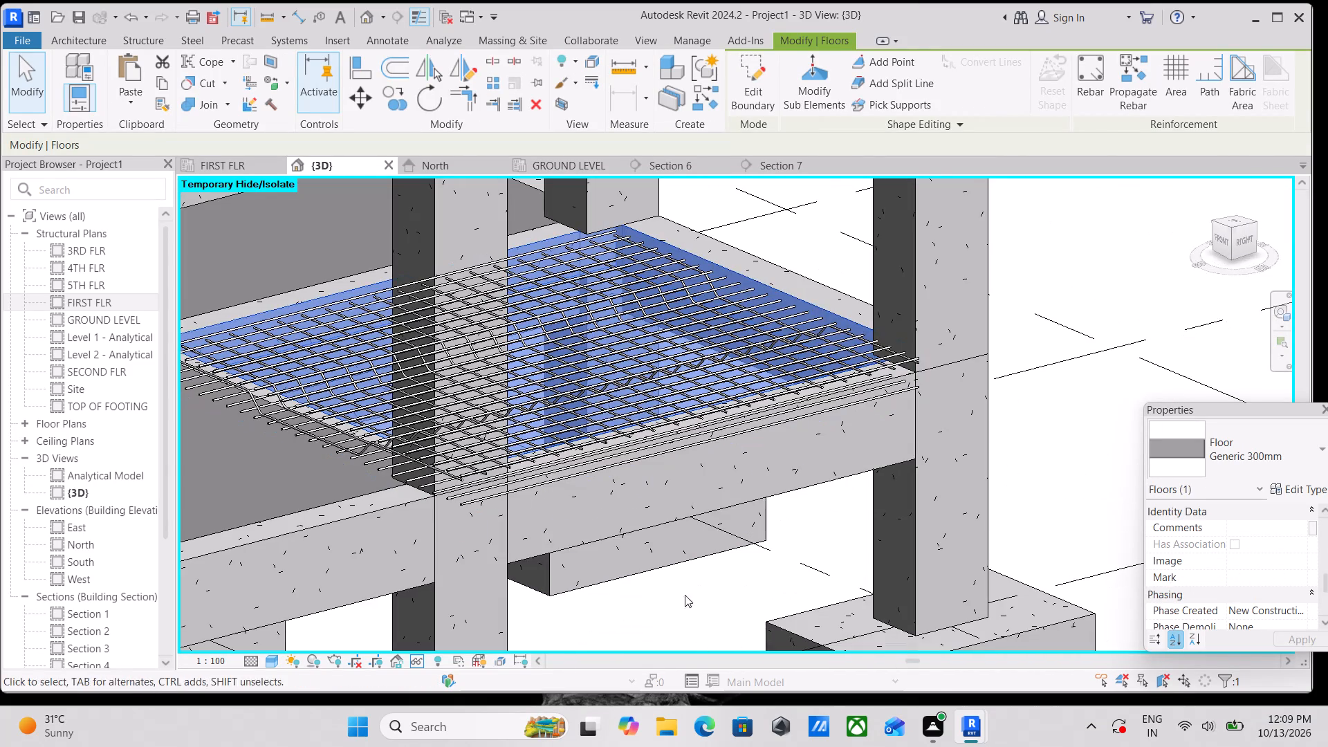
pyautogui.keyDown('shift'); pyautogui.moveTo(682, 475); pyautogui.dragTo(594, 541, button='middle'); pyautogui.keyUp('shift')
pyautogui.scroll(-3, 605, 483)
pyautogui.moveTo(612, 443); pyautogui.dragTo(641, 531, button='middle')
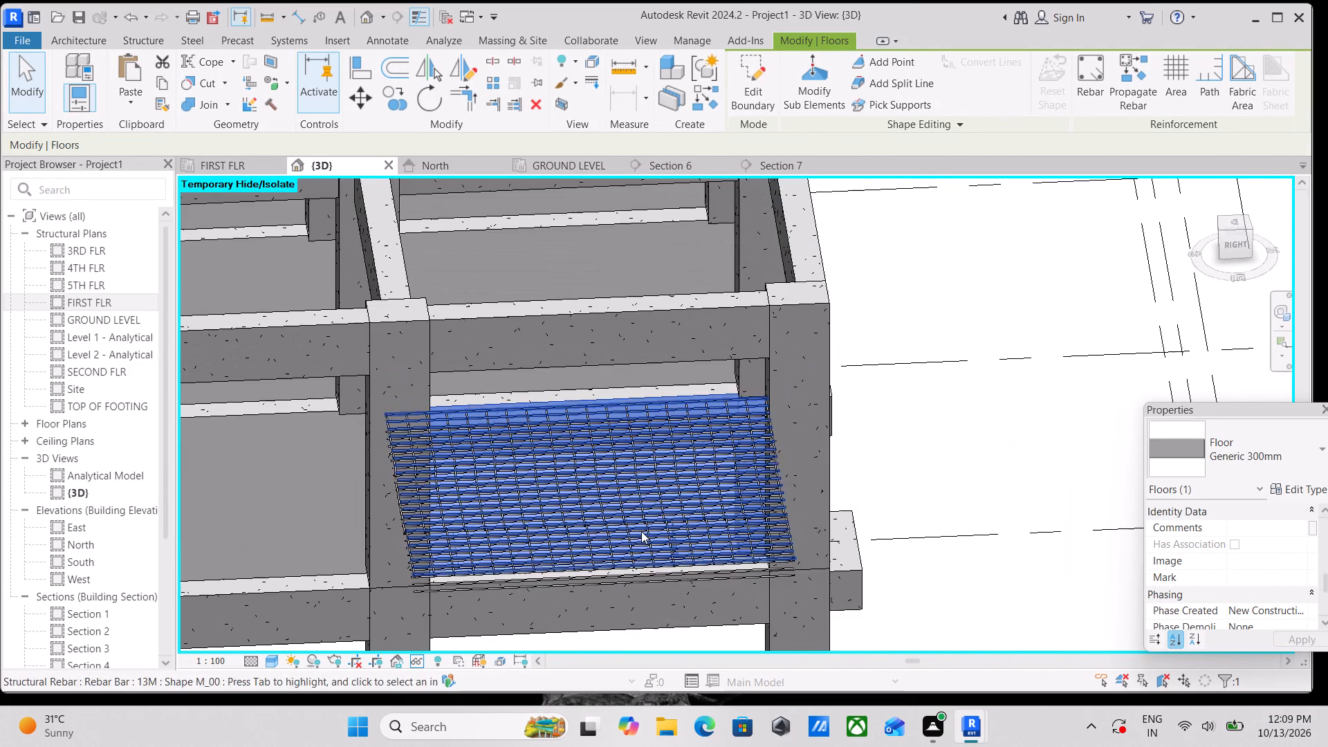
pyautogui.click(1142, 69)
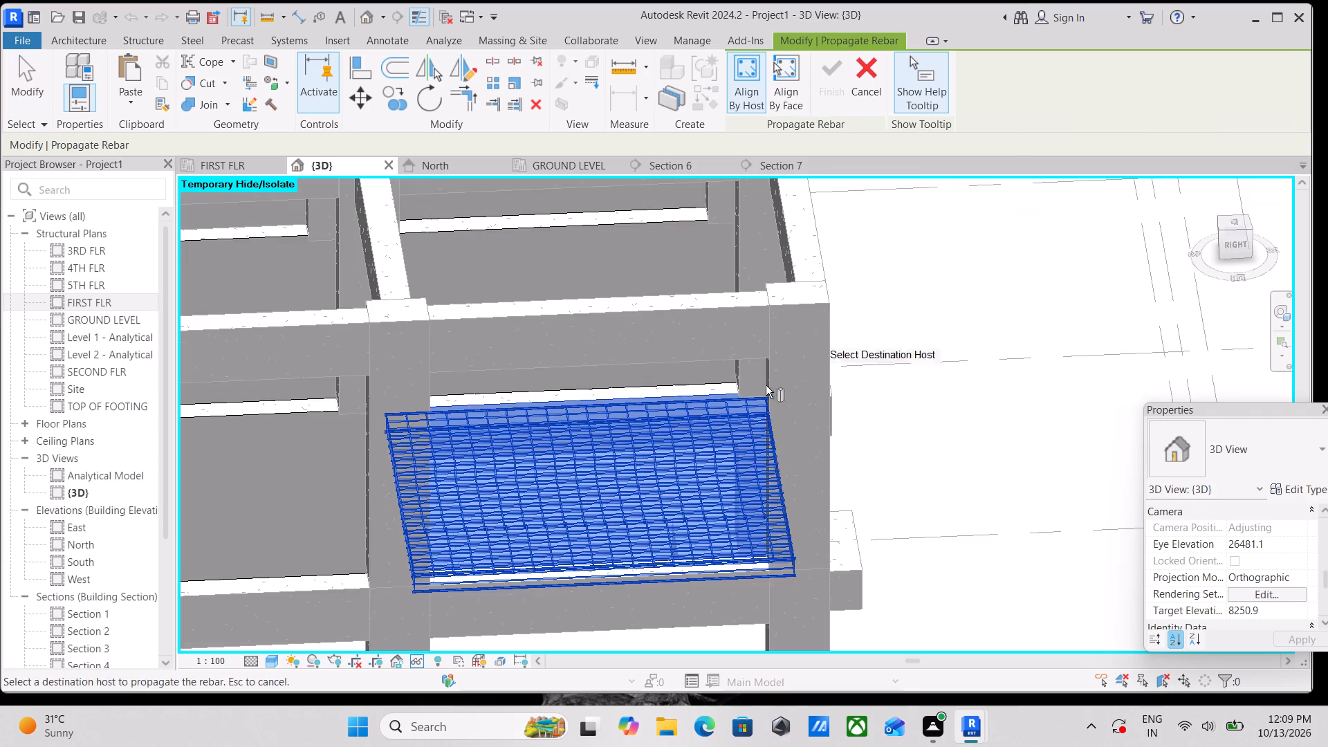
pyautogui.scroll(-3, 734, 394)
pyautogui.moveTo(731, 394); pyautogui.dragTo(902, 365, button='middle')
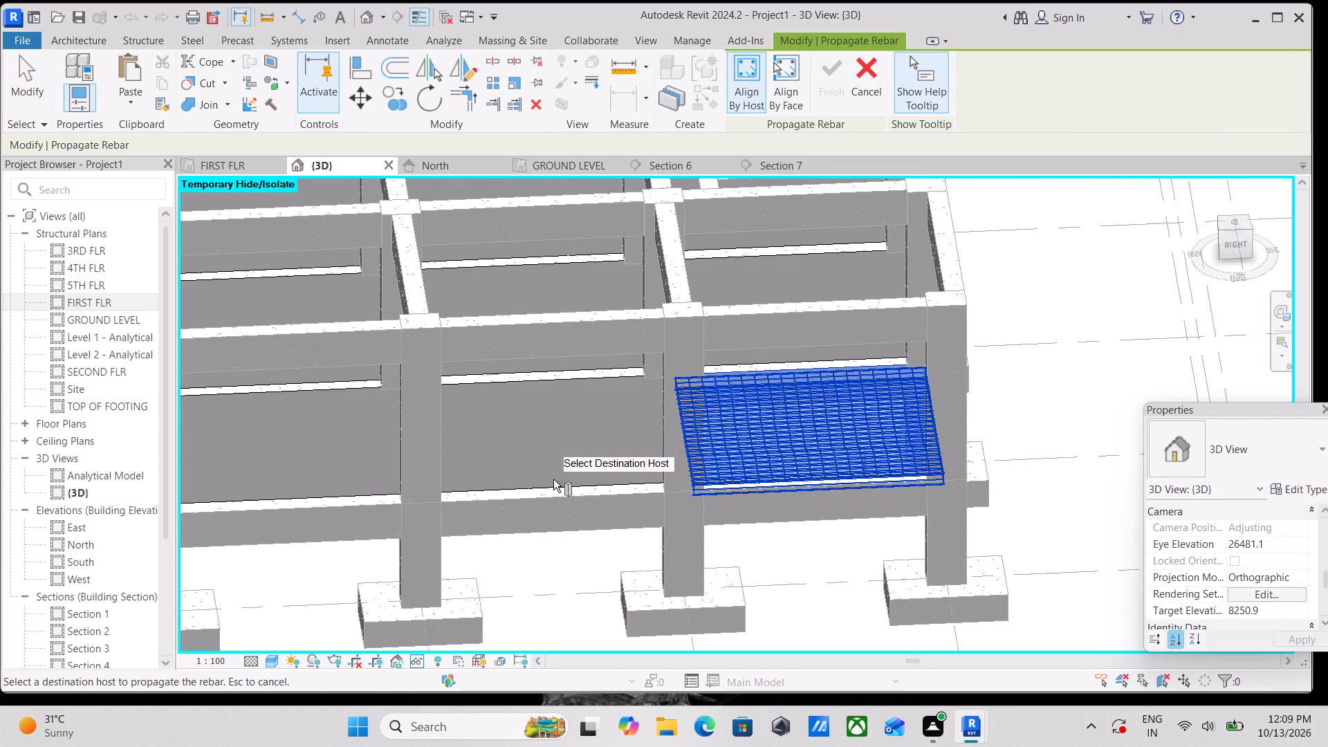
pyautogui.click(569, 488)
pyautogui.scroll(-2, 571, 486)
pyautogui.moveTo(571, 486); pyautogui.dragTo(781, 474, button='middle')
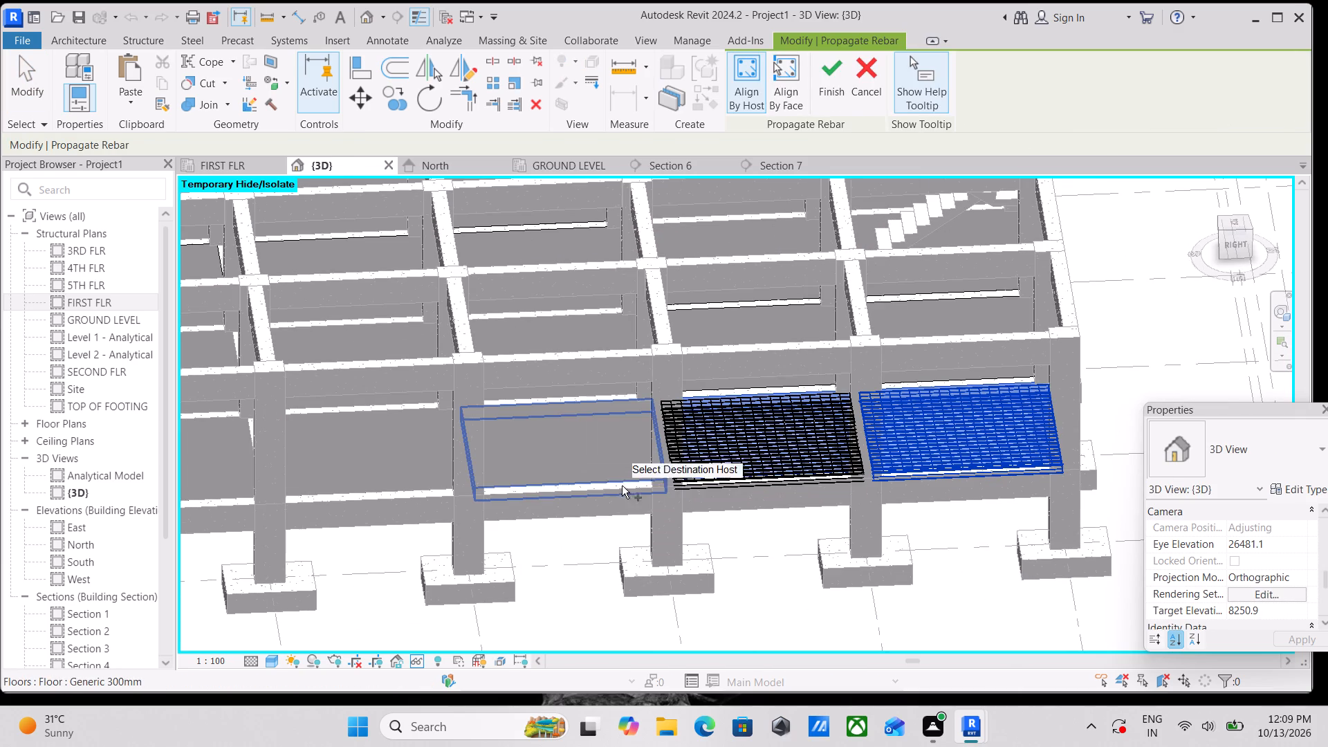
pyautogui.click(604, 481)
pyautogui.moveTo(584, 488); pyautogui.dragTo(803, 496, button='middle')
pyautogui.click(608, 499)
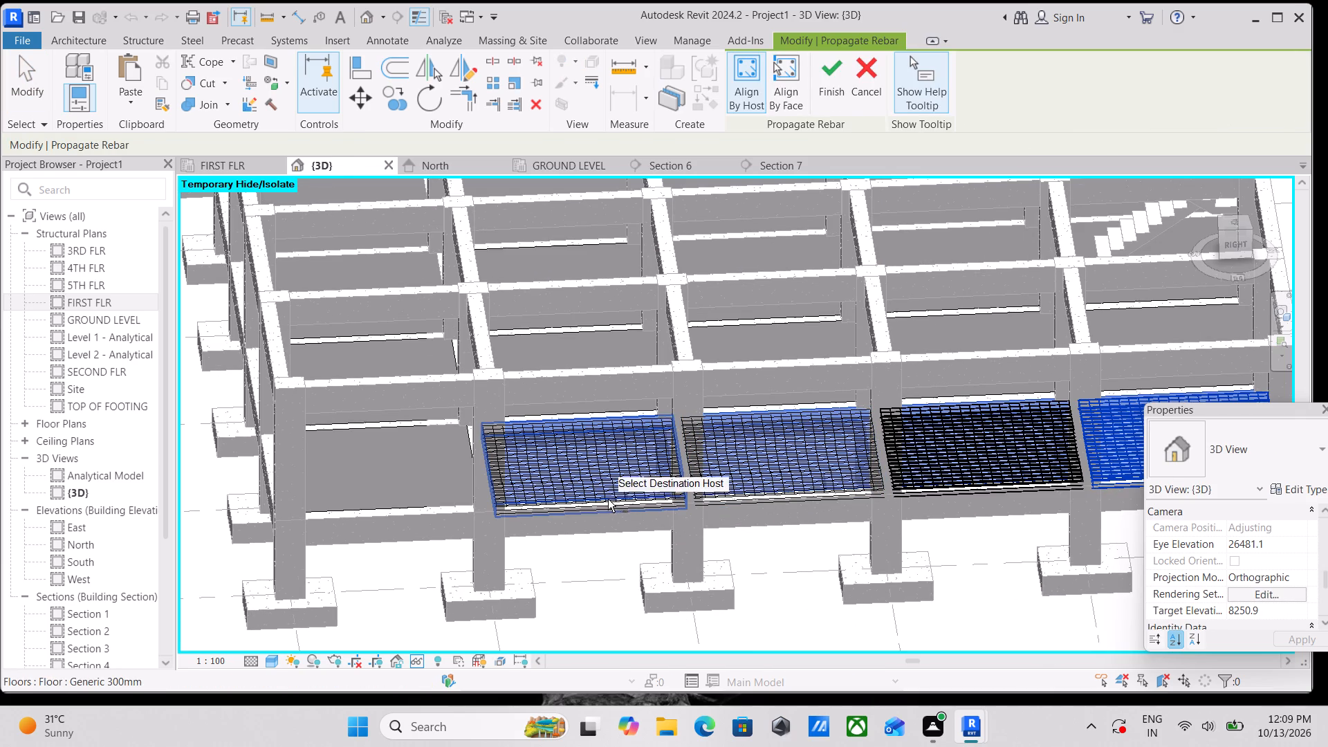
pyautogui.click(408, 506)
# Add all five ground floor slabs of the second row as destination hosts for the propagated rebar.
pyautogui.moveTo(403, 477); pyautogui.dragTo(403, 553, button='middle')
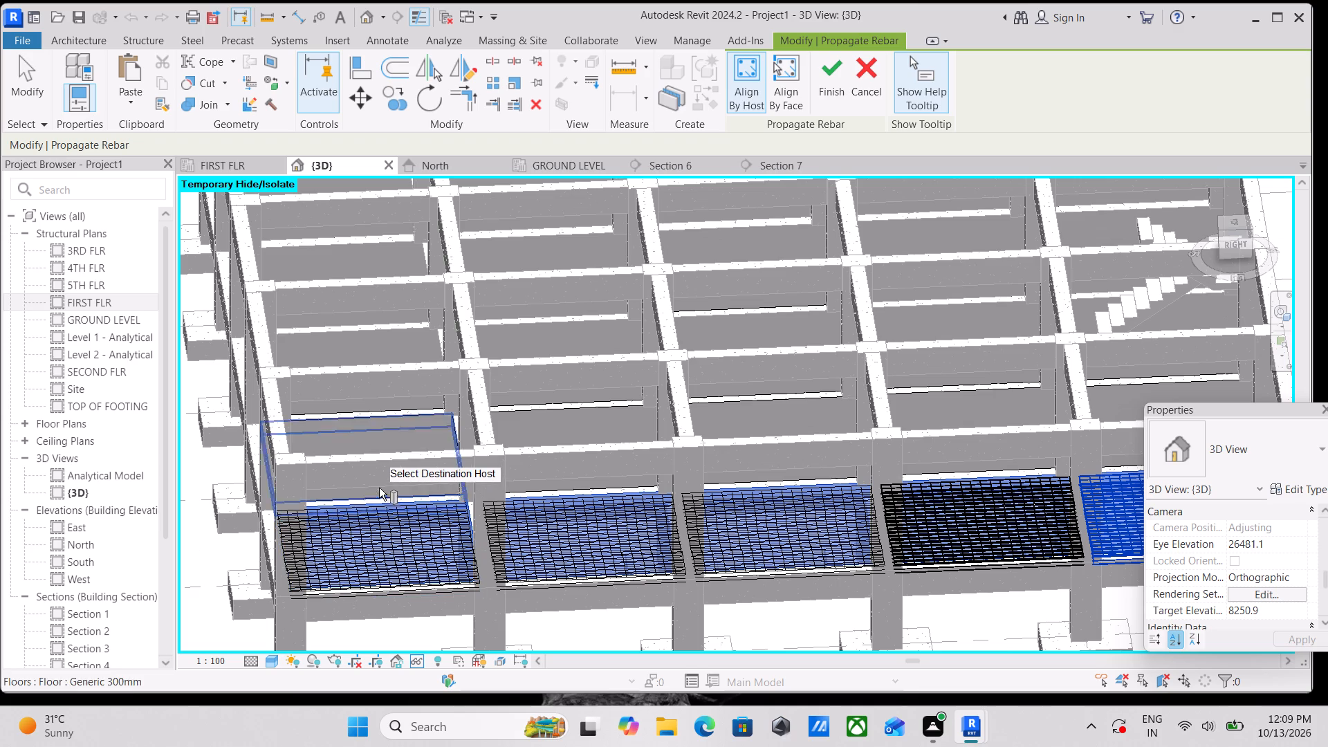
pyautogui.click(371, 494)
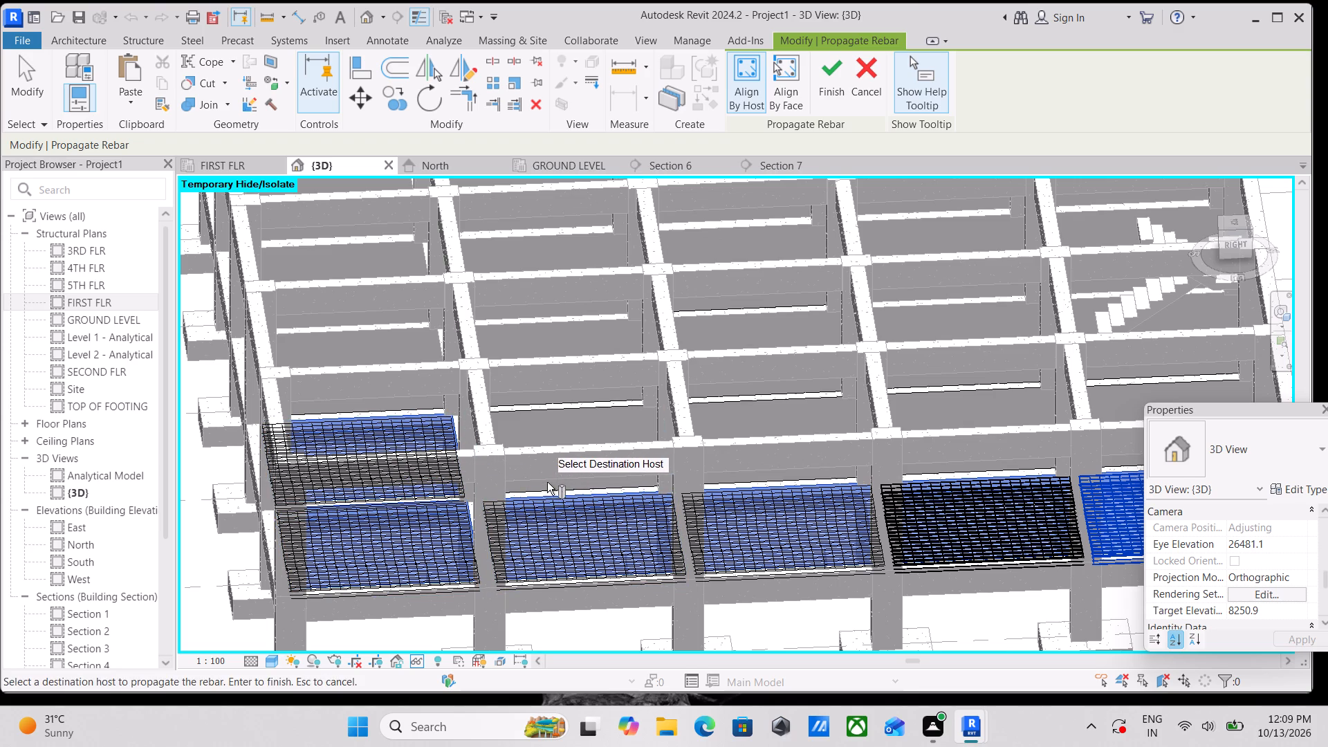
pyautogui.click(547, 484)
pyautogui.moveTo(627, 471); pyautogui.dragTo(491, 526, button='middle')
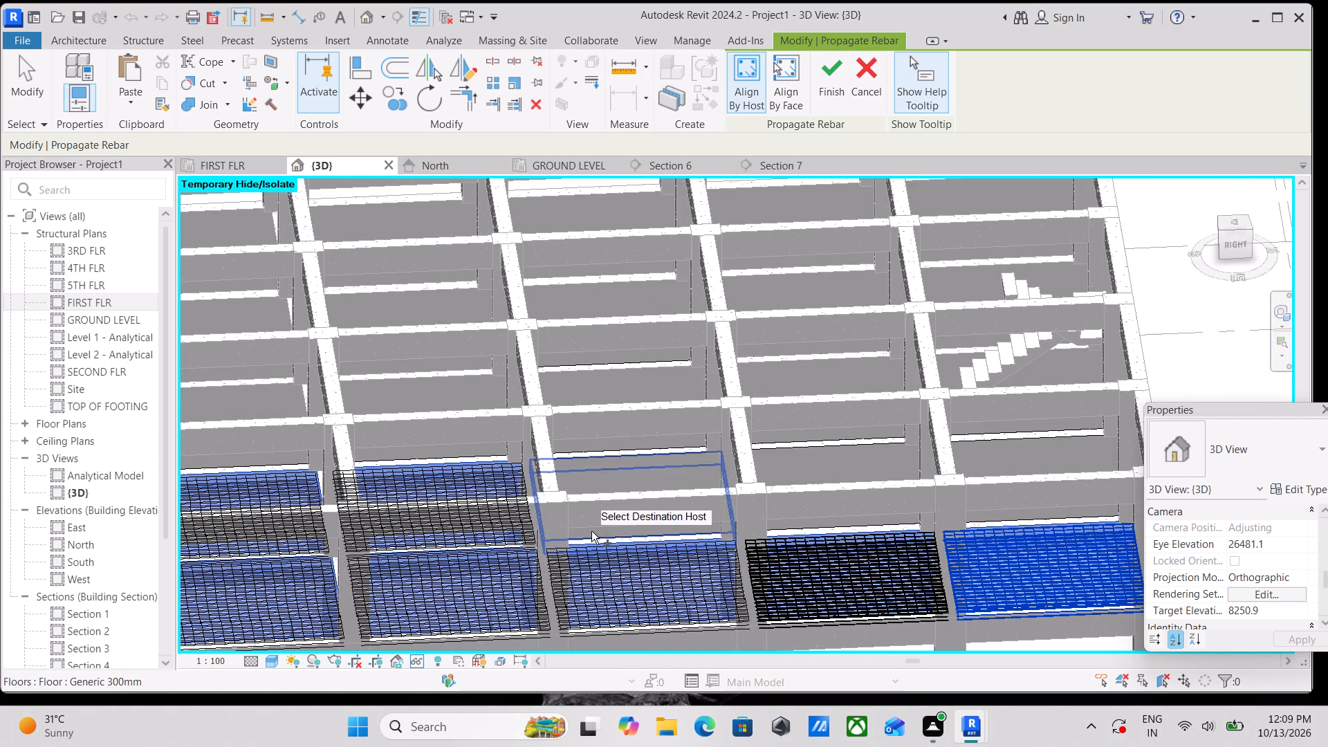
pyautogui.click(598, 531)
pyautogui.moveTo(615, 532); pyautogui.dragTo(588, 537, button='middle')
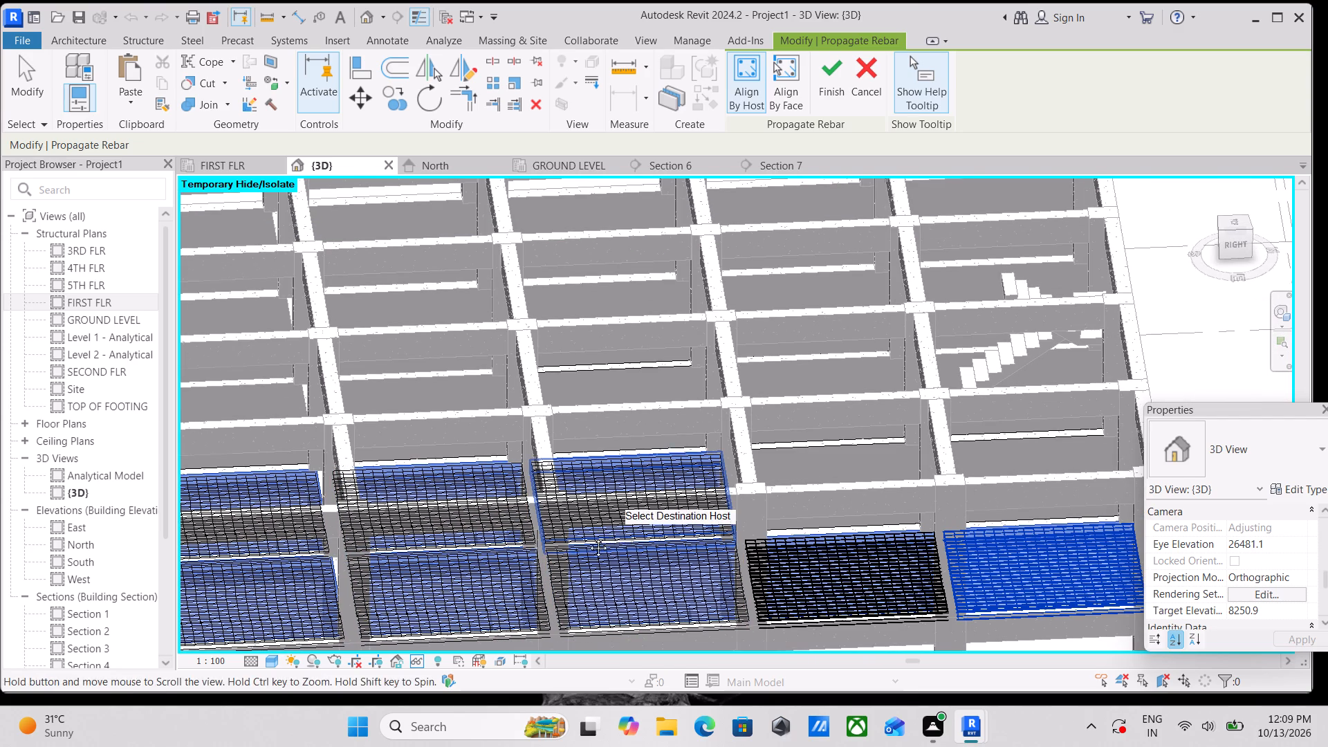
pyautogui.moveTo(588, 537); pyautogui.dragTo(474, 556, button='middle')
pyautogui.click(667, 545)
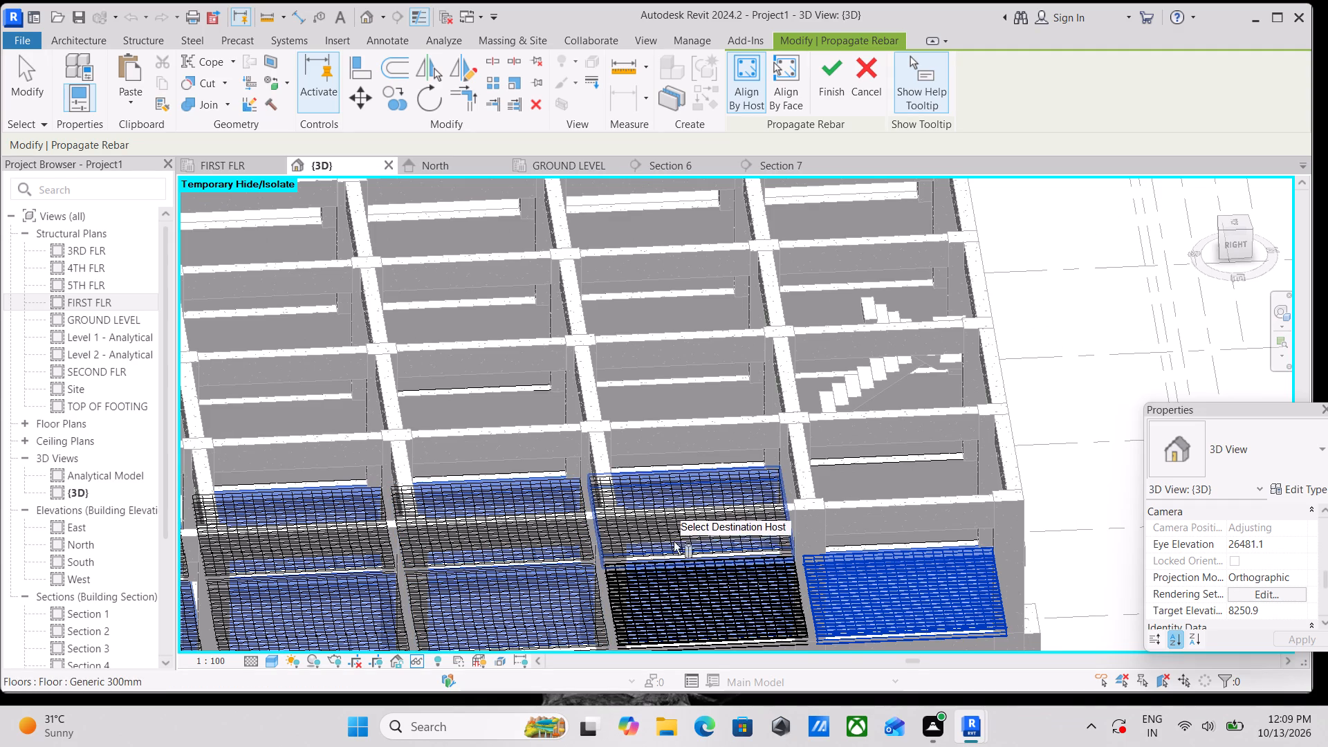
pyautogui.moveTo(695, 539); pyautogui.dragTo(449, 538, button='middle')
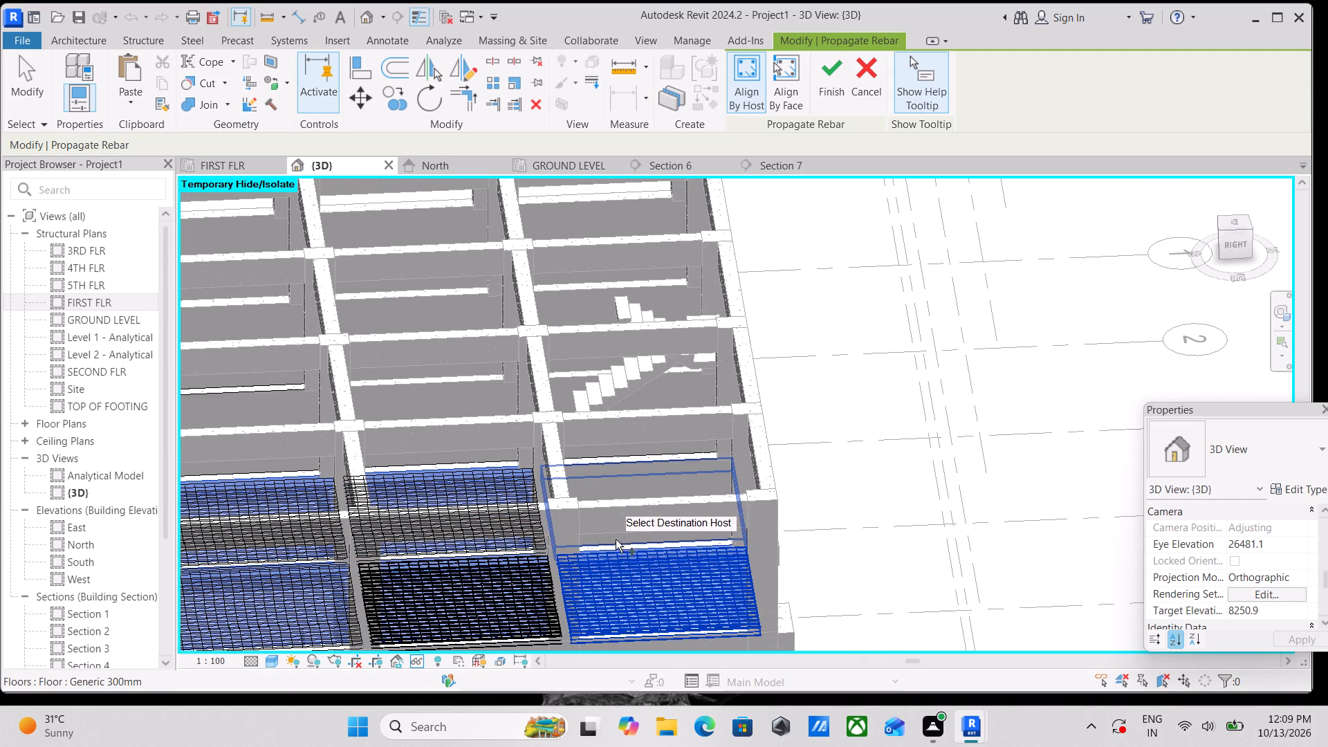
pyautogui.click(614, 543)
# Add all five ground floor slabs of the third row as destination hosts for the propagated rebar.
pyautogui.scroll(-6, 621, 535)
pyautogui.moveTo(618, 535); pyautogui.dragTo(810, 490, button='middle')
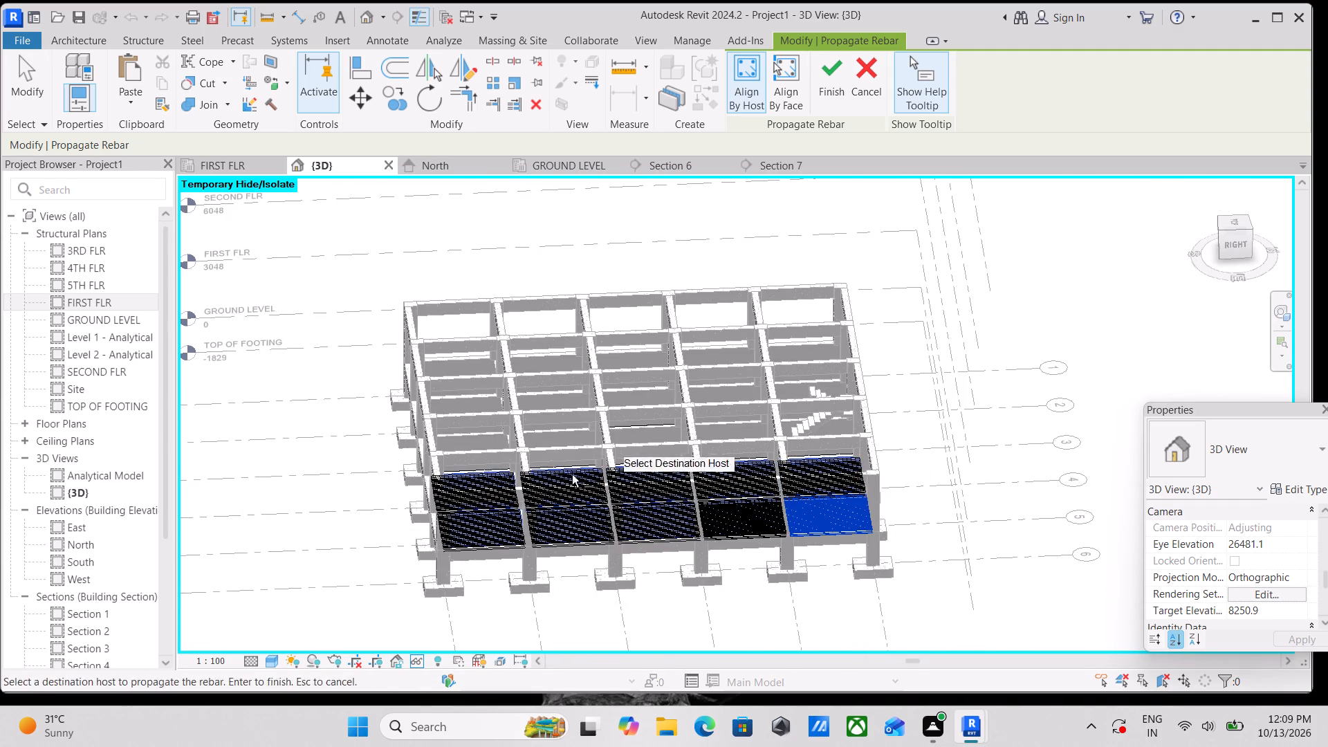
pyautogui.scroll(11, 472, 461)
pyautogui.click(456, 497)
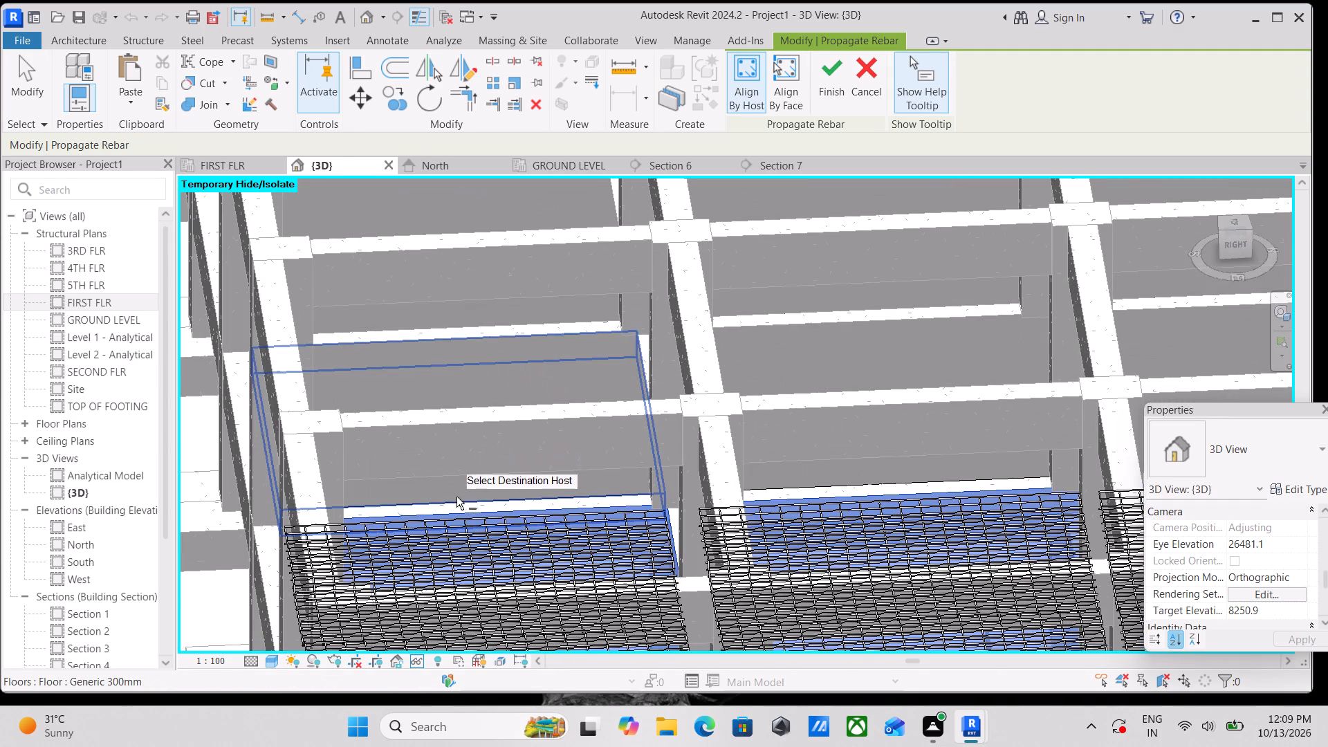
pyautogui.scroll(-2, 528, 477)
pyautogui.moveTo(528, 477); pyautogui.dragTo(367, 510, button='middle')
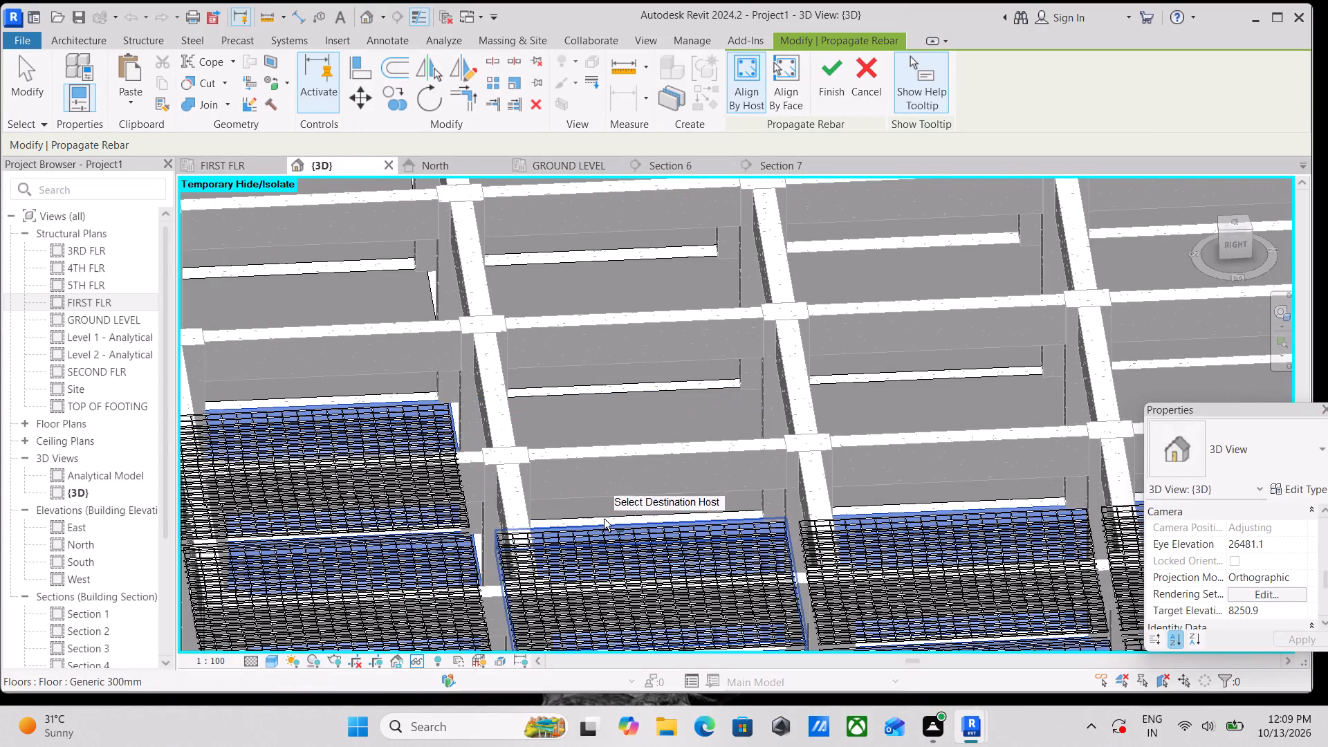
pyautogui.click(604, 514)
pyautogui.moveTo(612, 509); pyautogui.dragTo(365, 524, button='middle')
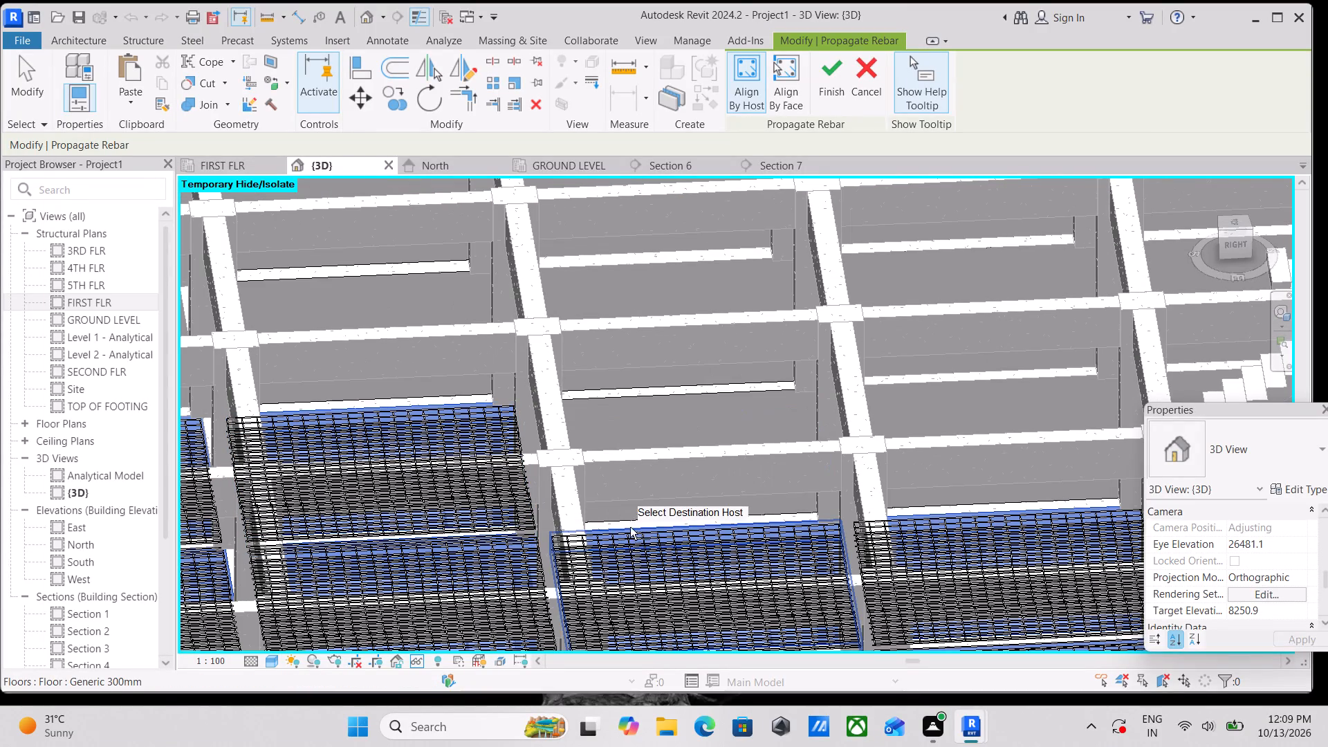
pyautogui.click(655, 515)
pyautogui.moveTo(655, 515); pyautogui.dragTo(425, 535, button='middle')
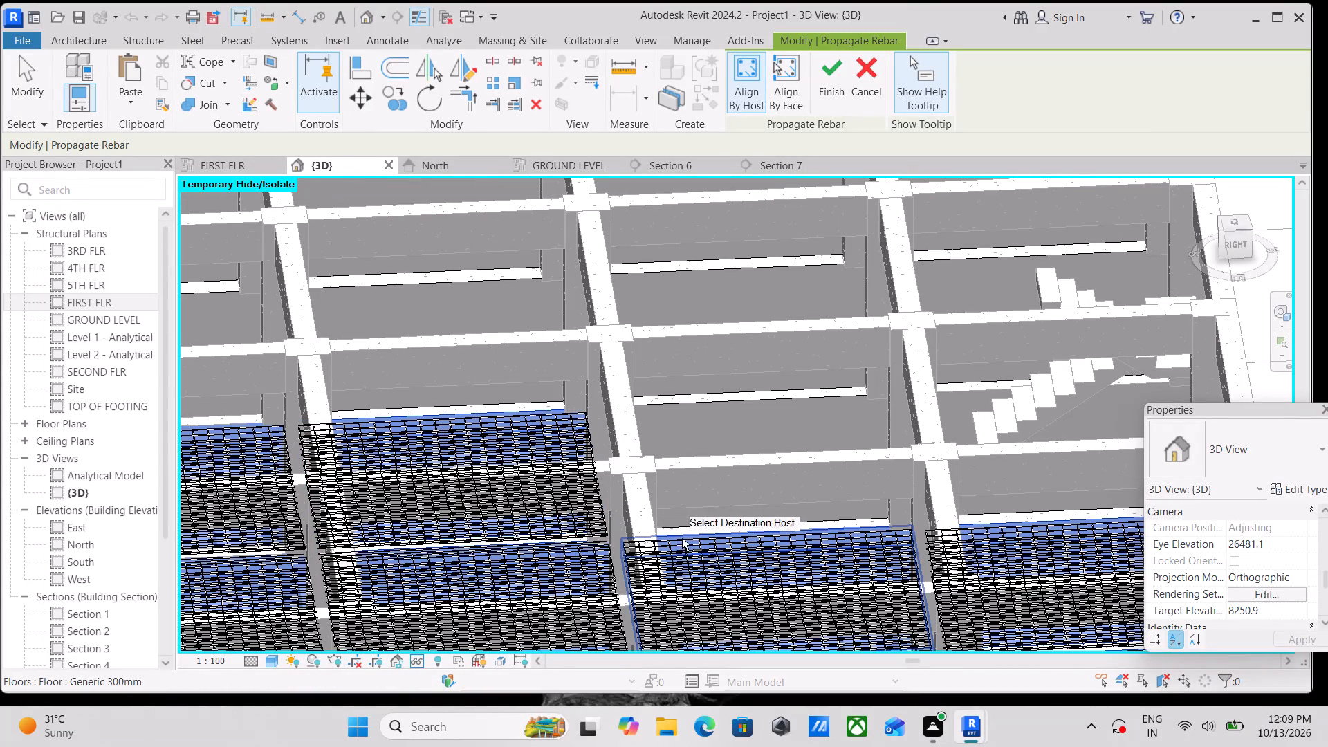
pyautogui.click(706, 520)
pyautogui.moveTo(718, 518); pyautogui.dragTo(431, 542, button='middle')
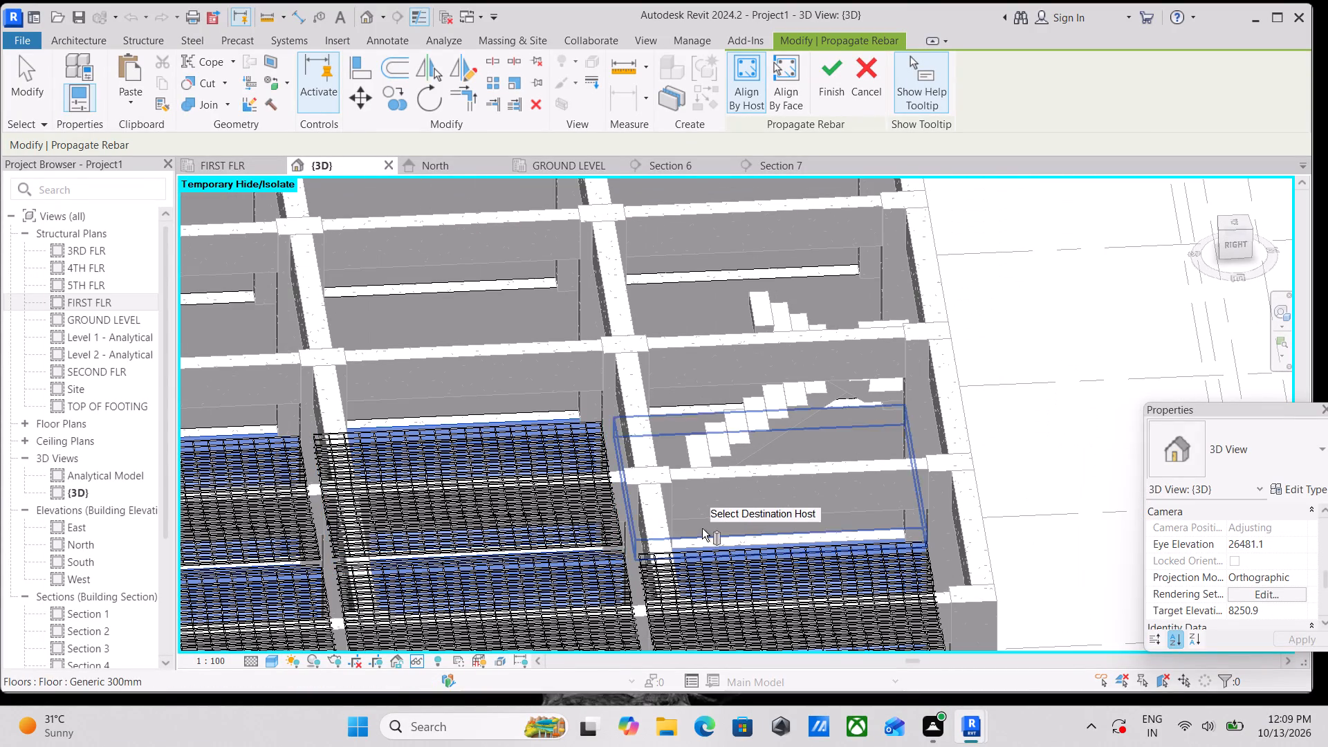
pyautogui.click(709, 533)
pyautogui.moveTo(723, 528); pyautogui.dragTo(580, 560, button='middle')
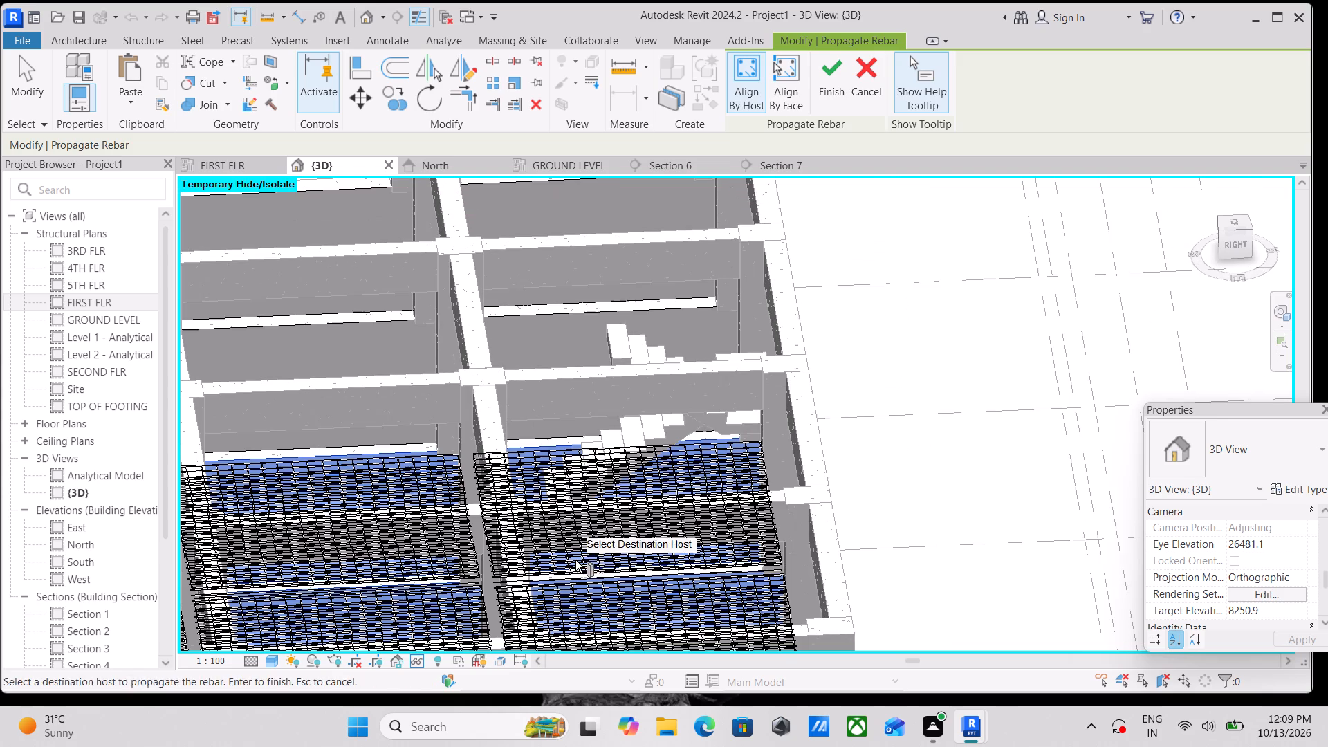
# Add all five ground floor slabs of the fourth row as destination hosts for the propagated rebar.
pyautogui.scroll(-2, 571, 452)
pyautogui.moveTo(571, 452); pyautogui.dragTo(630, 513, button='middle')
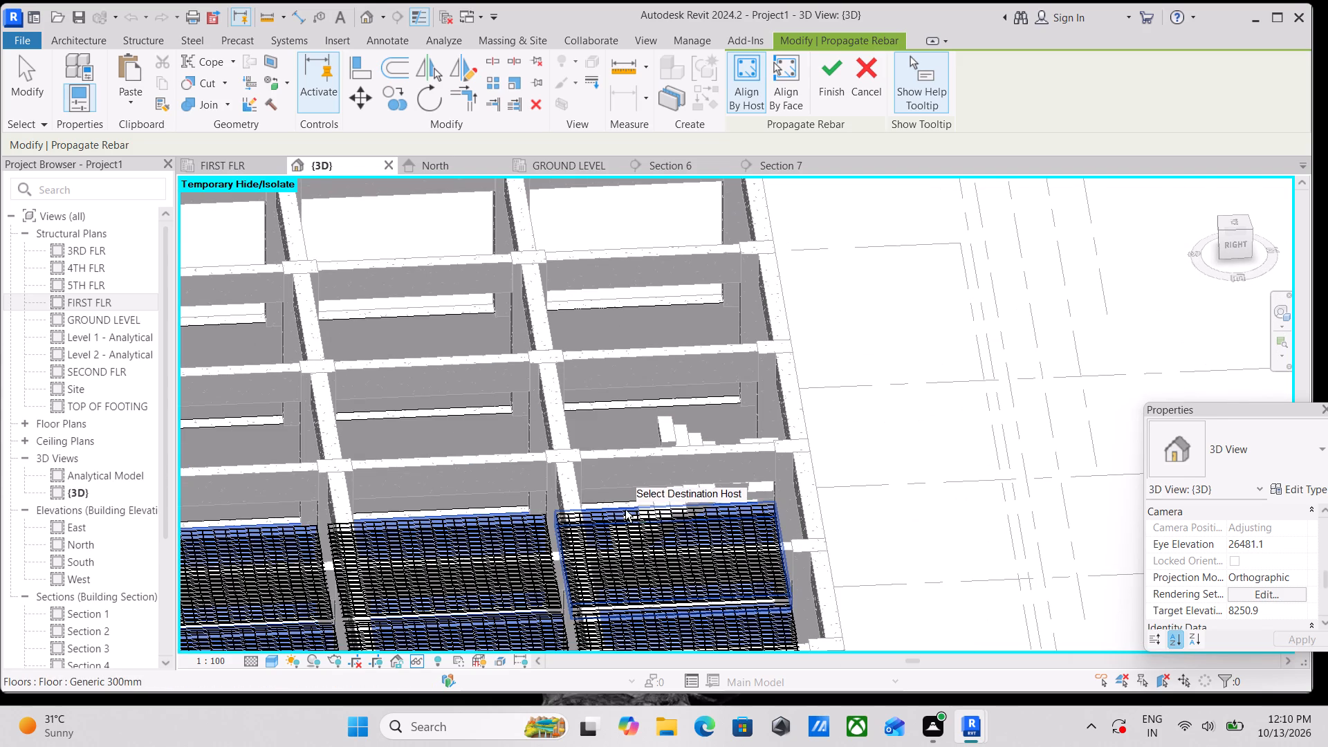
pyautogui.click(618, 495)
pyautogui.moveTo(522, 499); pyautogui.dragTo(610, 506, button='middle')
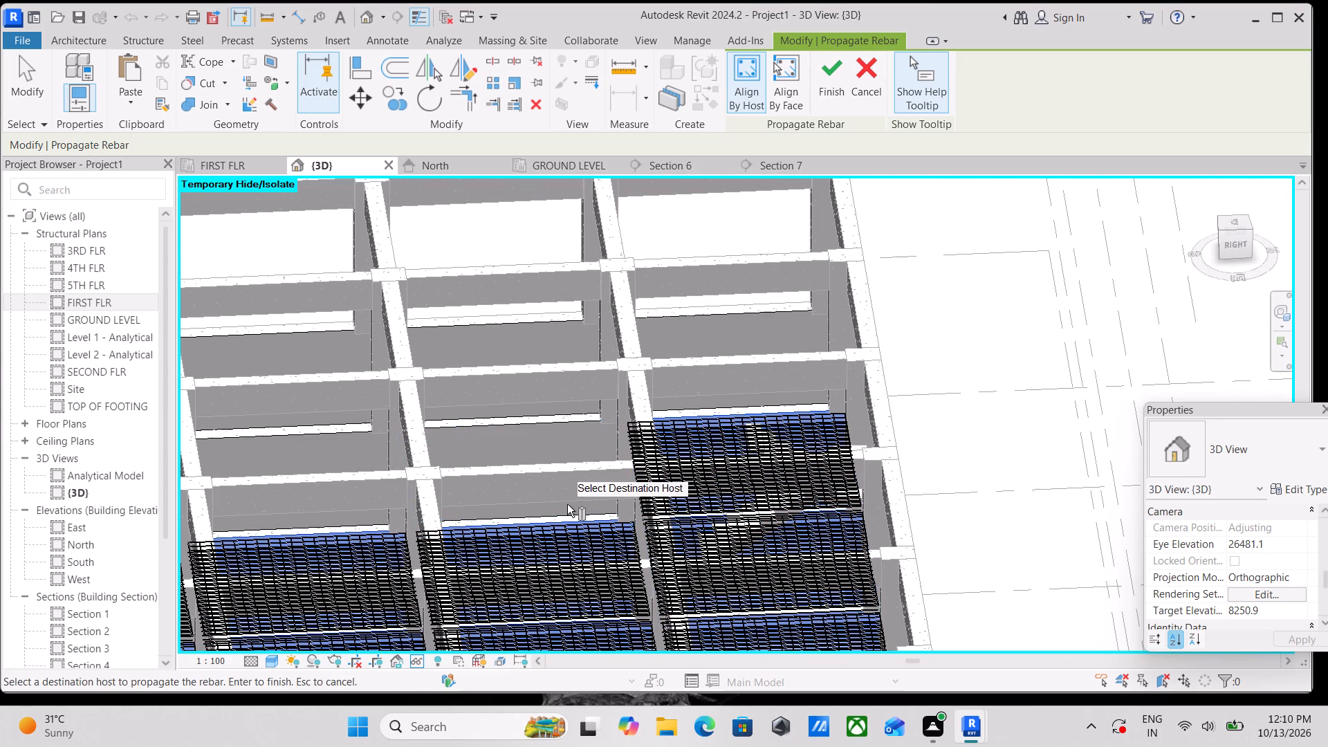
pyautogui.click(529, 515)
pyautogui.moveTo(529, 515); pyautogui.dragTo(724, 504, button='middle')
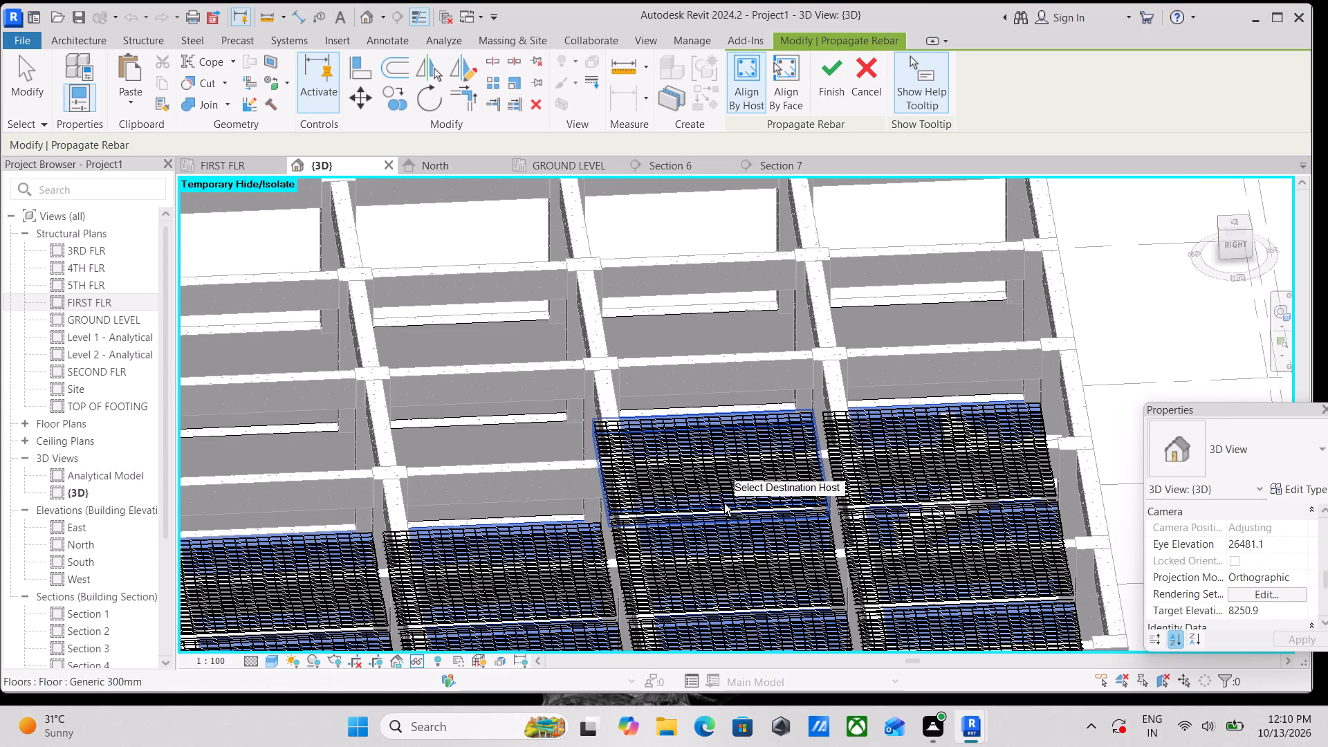
pyautogui.click(483, 516)
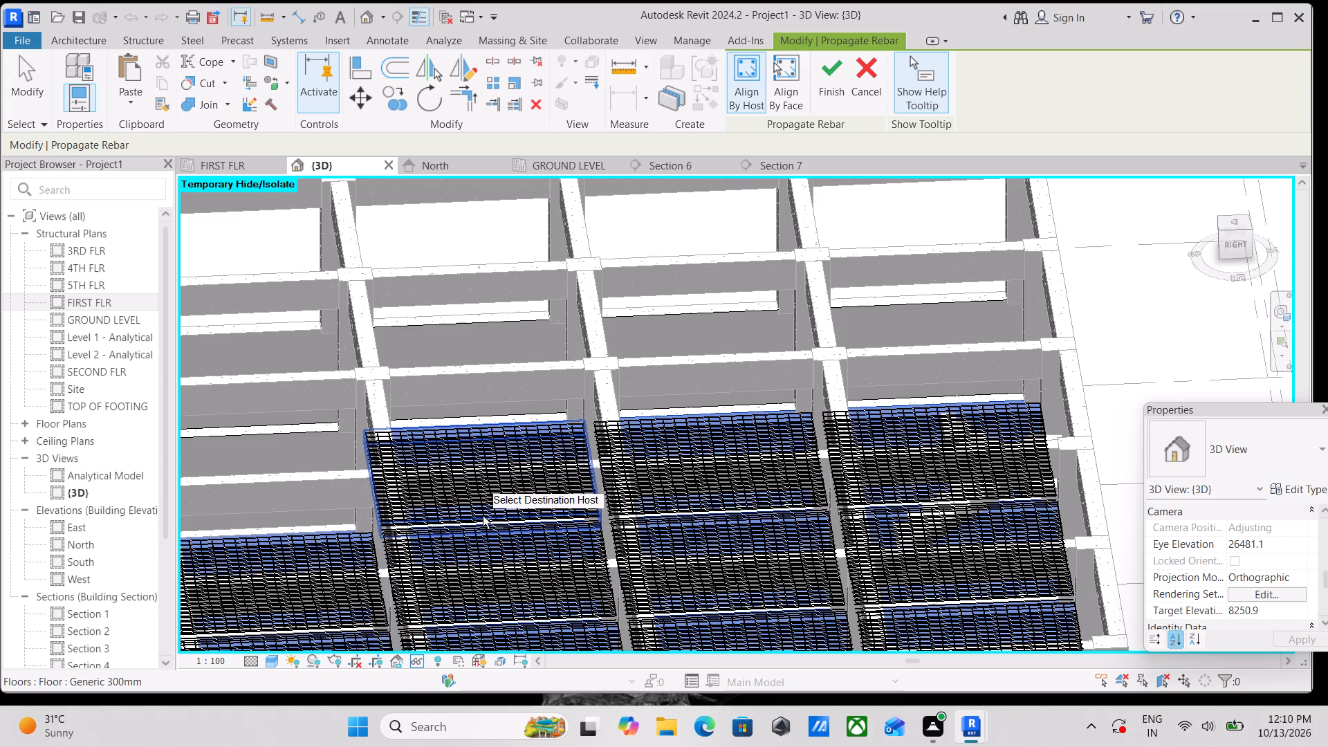
pyautogui.moveTo(483, 516); pyautogui.dragTo(678, 524, button='middle')
pyautogui.click(469, 533)
pyautogui.moveTo(469, 533); pyautogui.dragTo(710, 535, button='middle')
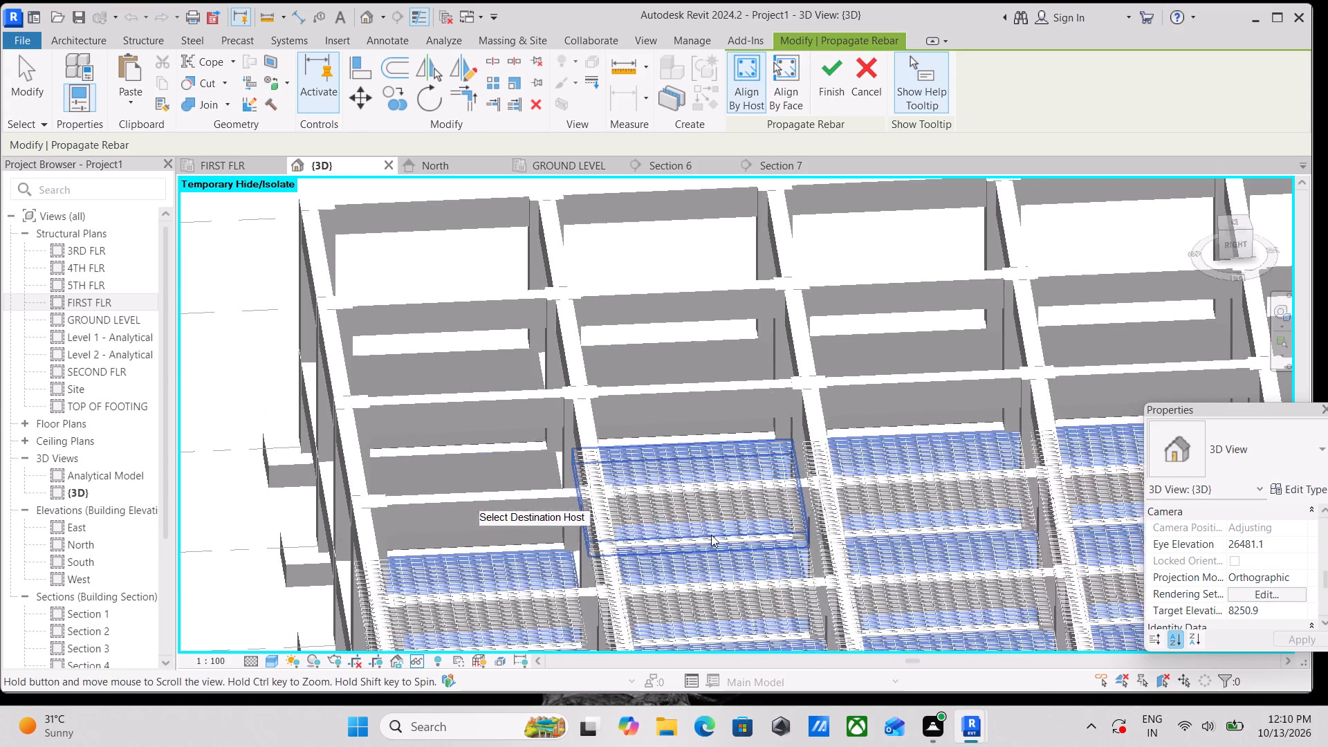
pyautogui.click(486, 542)
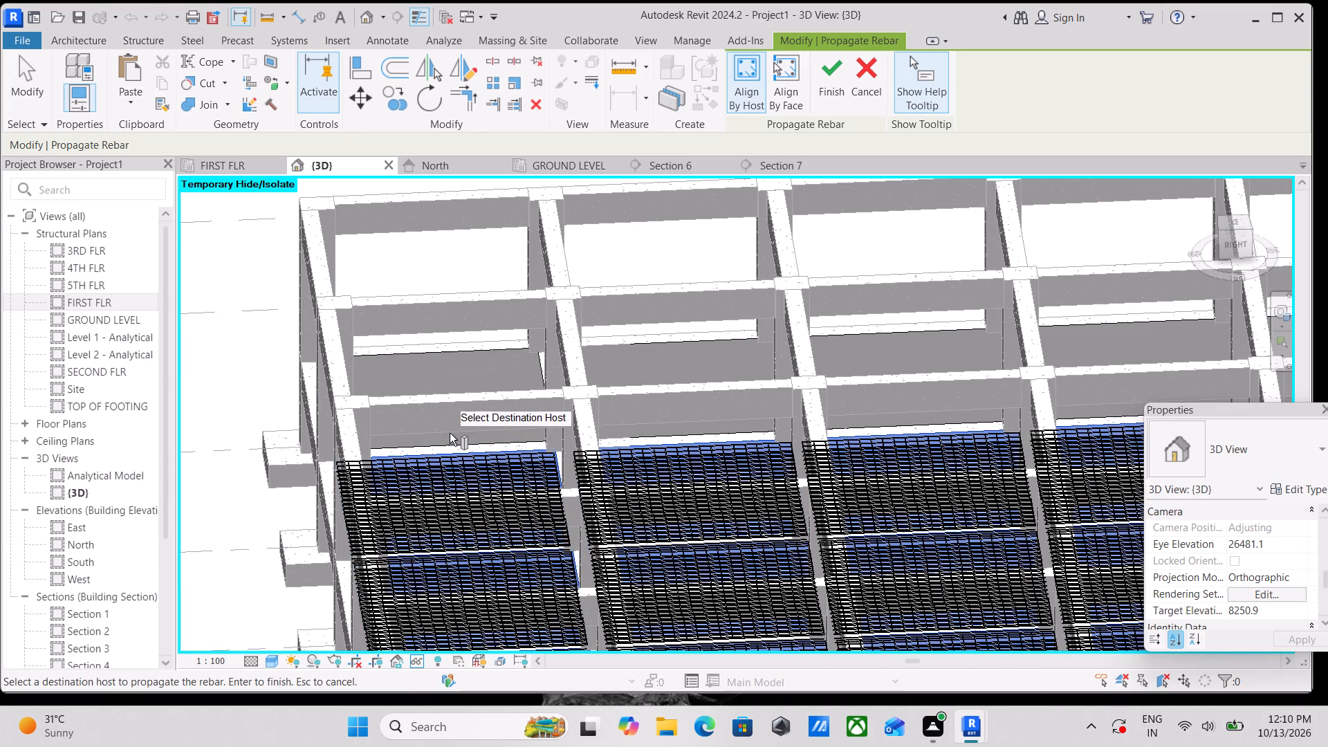
# Add all five ground floor slabs of the fifth row as destination hosts and finish the rebar propagation.
pyautogui.click(444, 442)
pyautogui.moveTo(444, 442); pyautogui.dragTo(353, 487, button='middle')
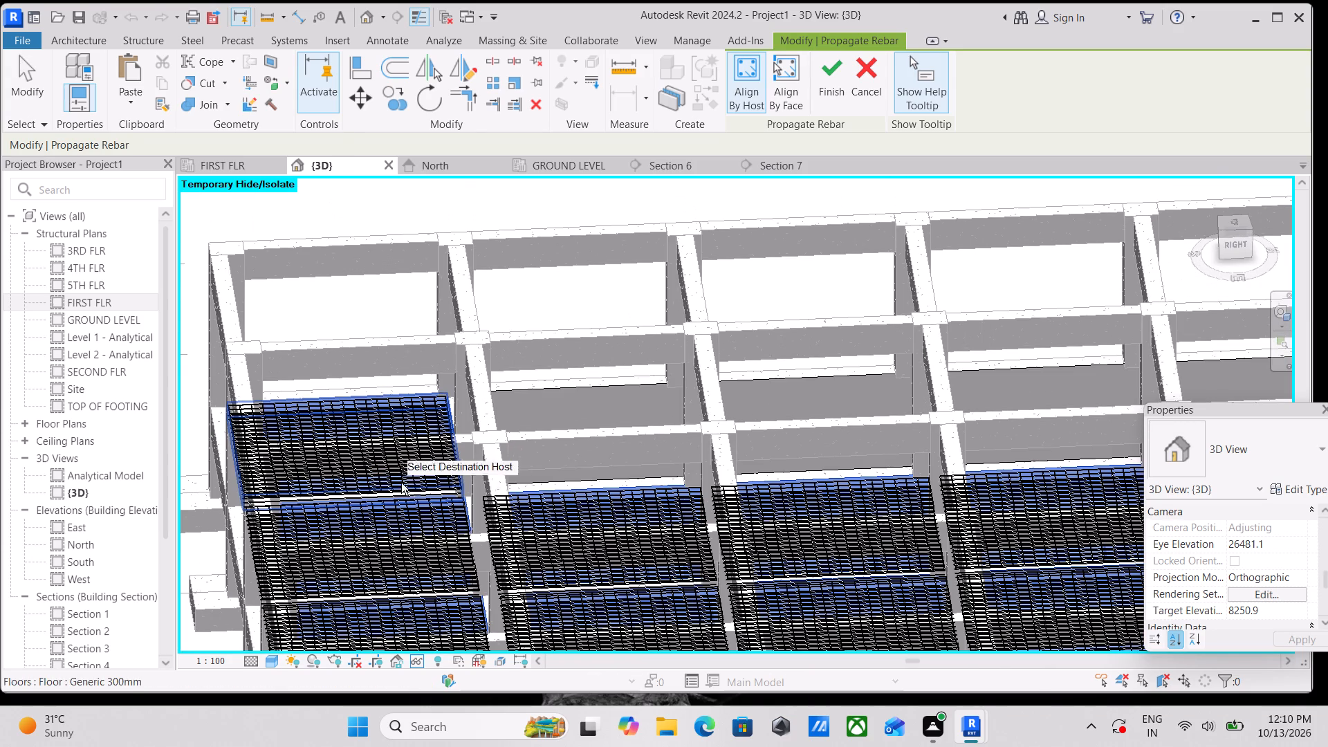
pyautogui.click(529, 479)
pyautogui.moveTo(555, 474); pyautogui.dragTo(436, 489, button='middle')
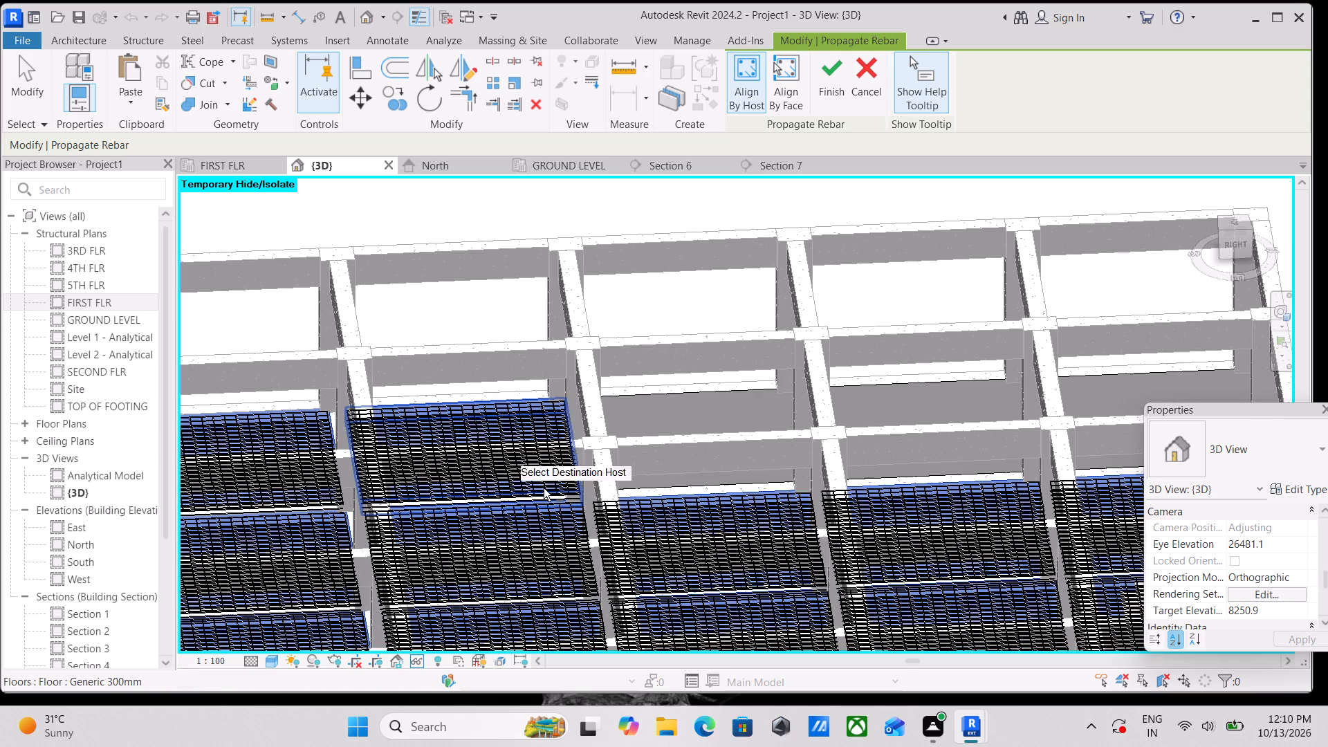
pyautogui.click(682, 485)
pyautogui.moveTo(682, 485); pyautogui.dragTo(502, 519, button='middle')
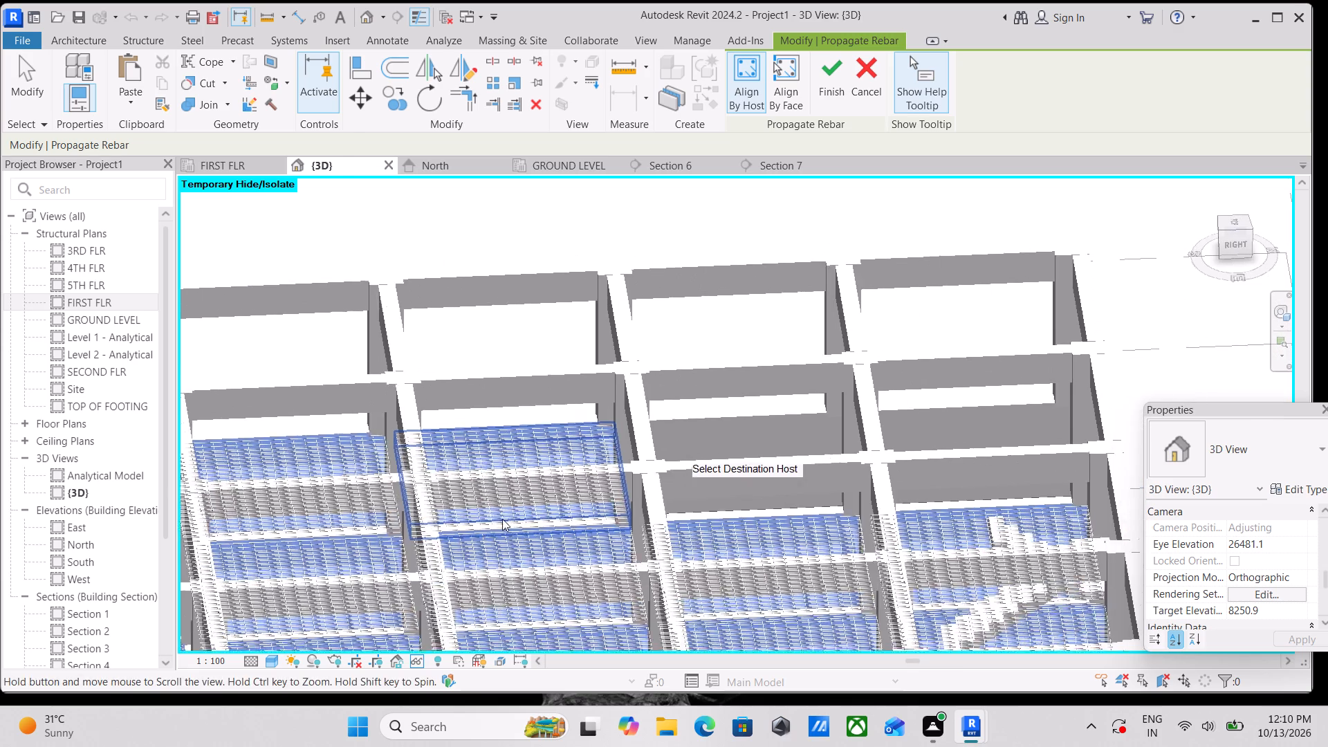
pyautogui.click(686, 508)
pyautogui.moveTo(703, 497); pyautogui.dragTo(522, 534, button='middle')
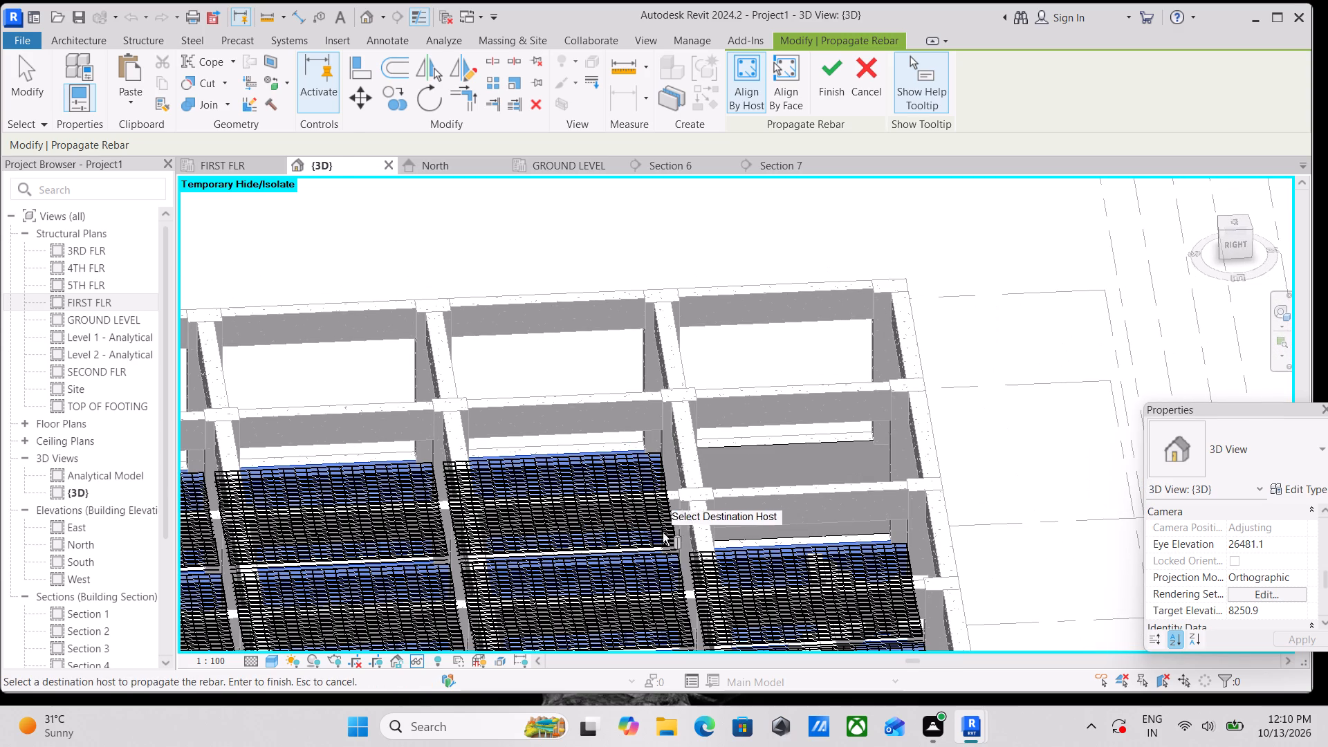
pyautogui.click(755, 534)
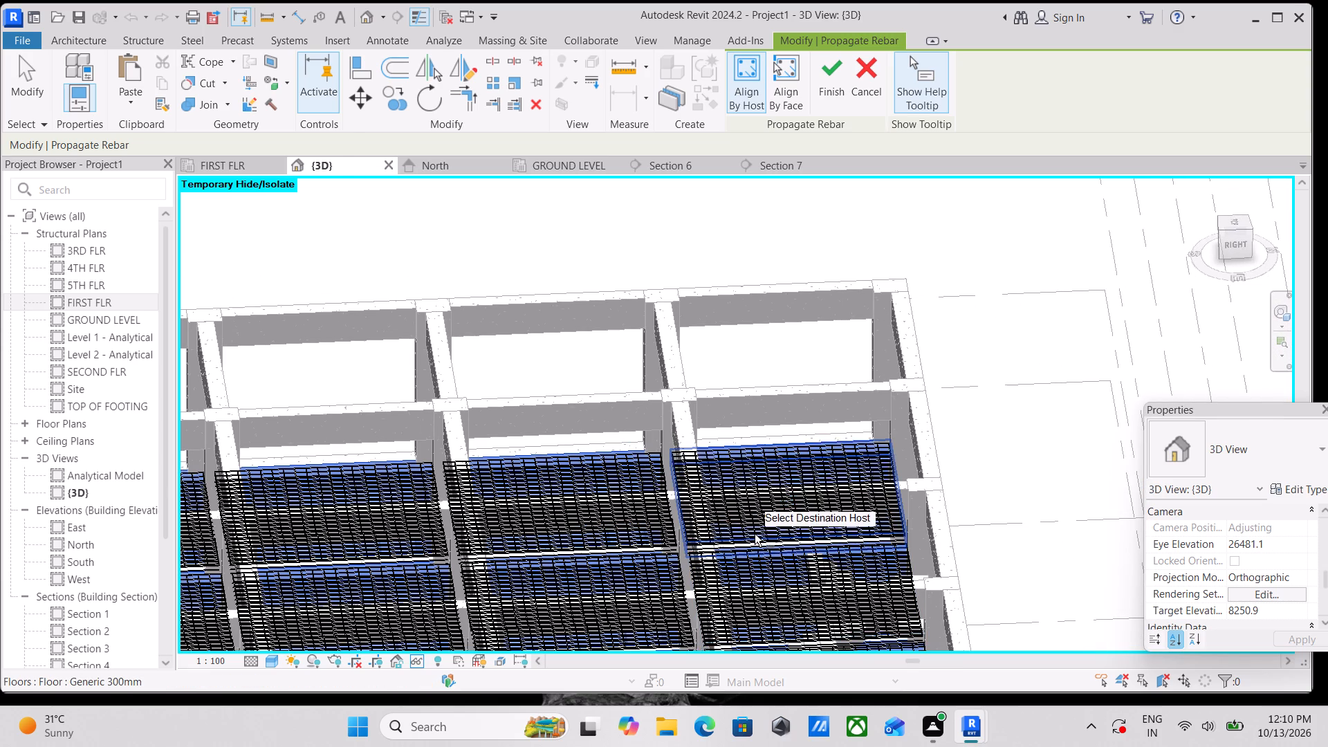
pyautogui.scroll(-6, 755, 534)
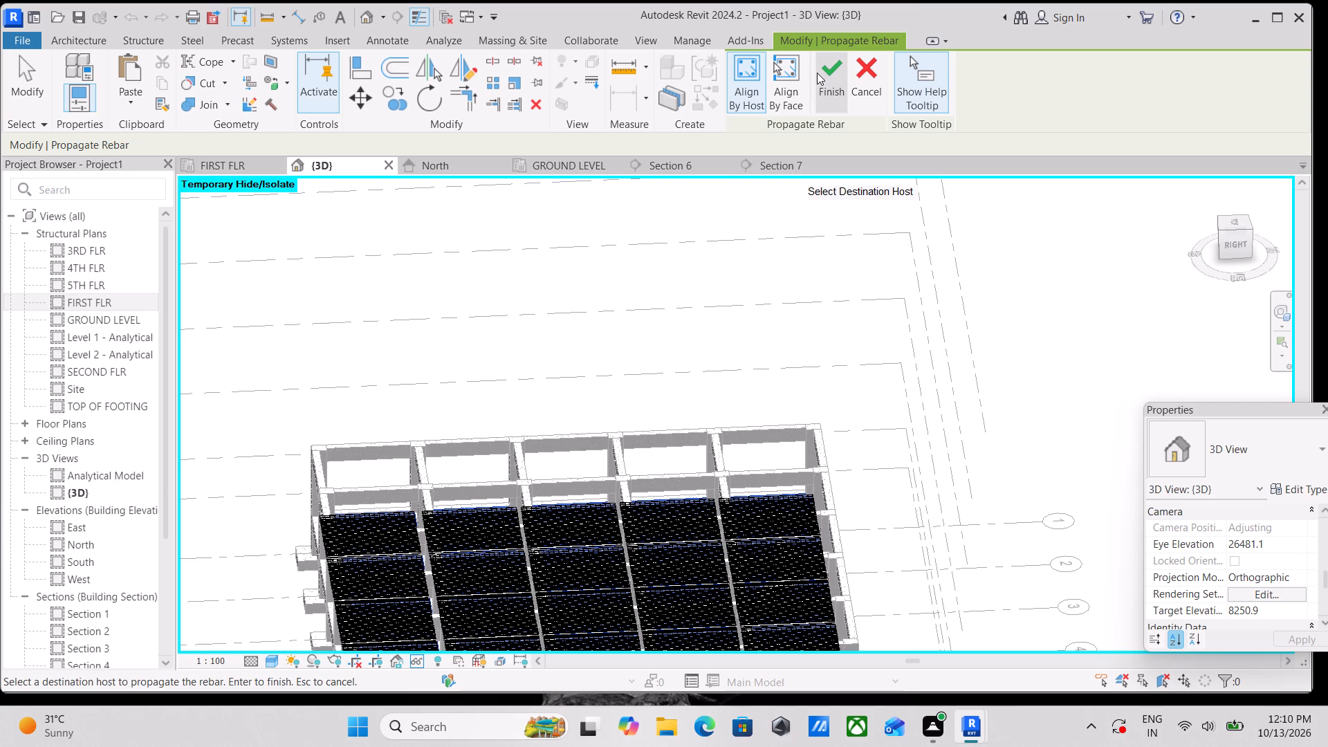
pyautogui.click(836, 71)
# Examine the propagated bar sets across all the ground floor bays from above and from the side.
pyautogui.scroll(6, 658, 550)
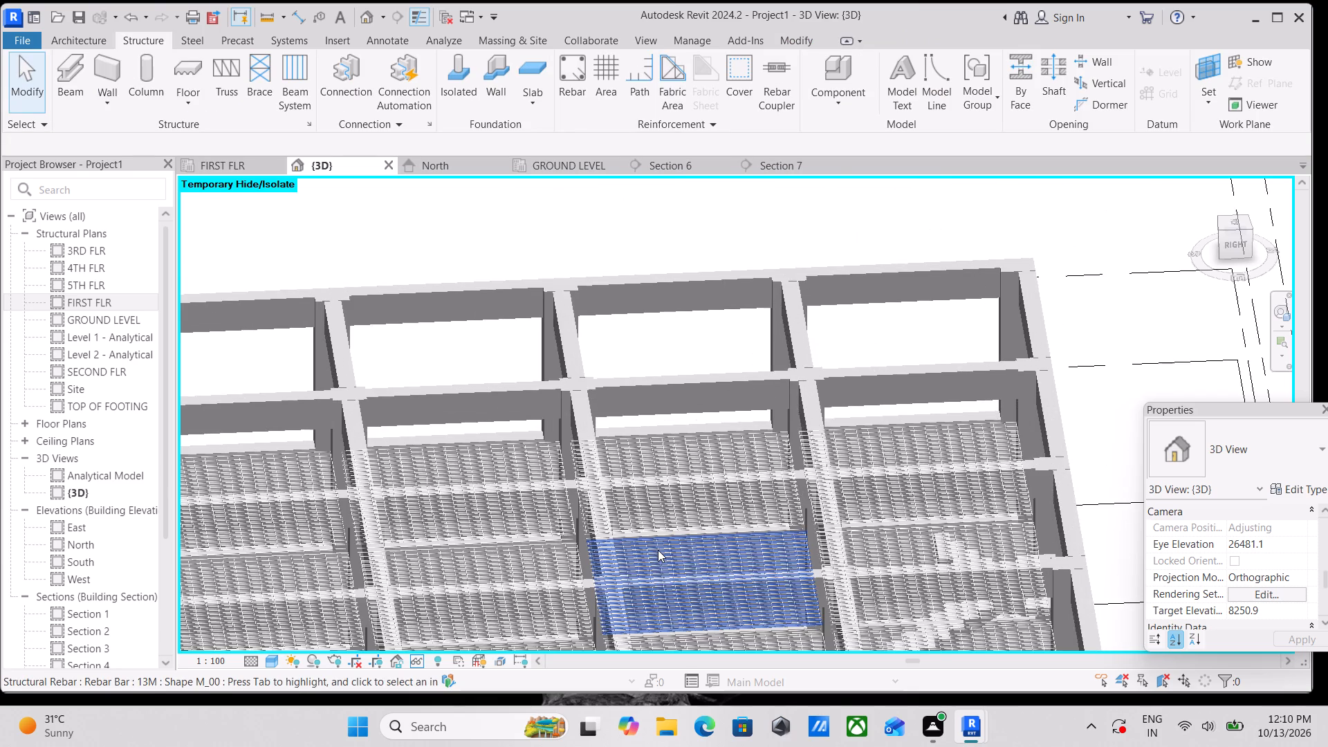
pyautogui.moveTo(657, 550); pyautogui.dragTo(819, 204, button='middle')
pyautogui.scroll(3, 674, 407)
pyautogui.scroll(-3, 676, 405)
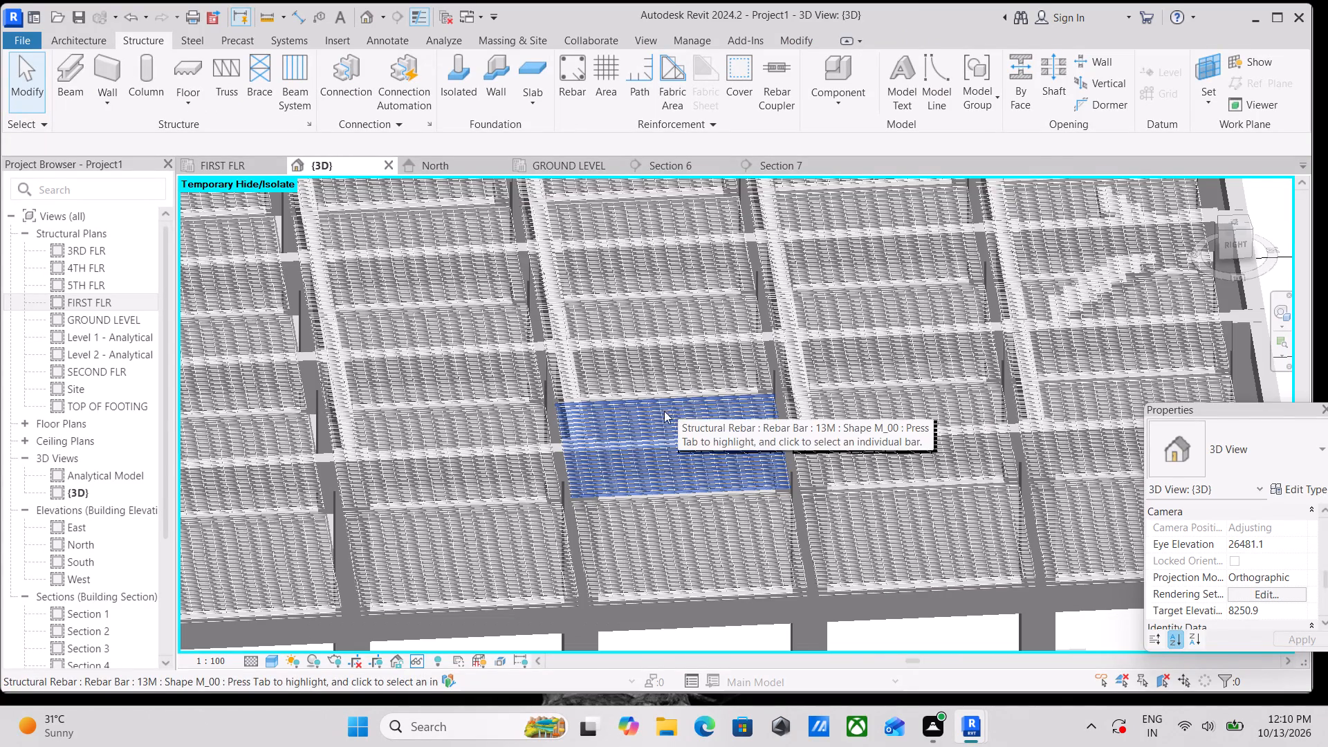
pyautogui.keyDown('shift'); pyautogui.moveTo(638, 409); pyautogui.dragTo(880, 421, button='middle'); pyautogui.keyUp('shift')
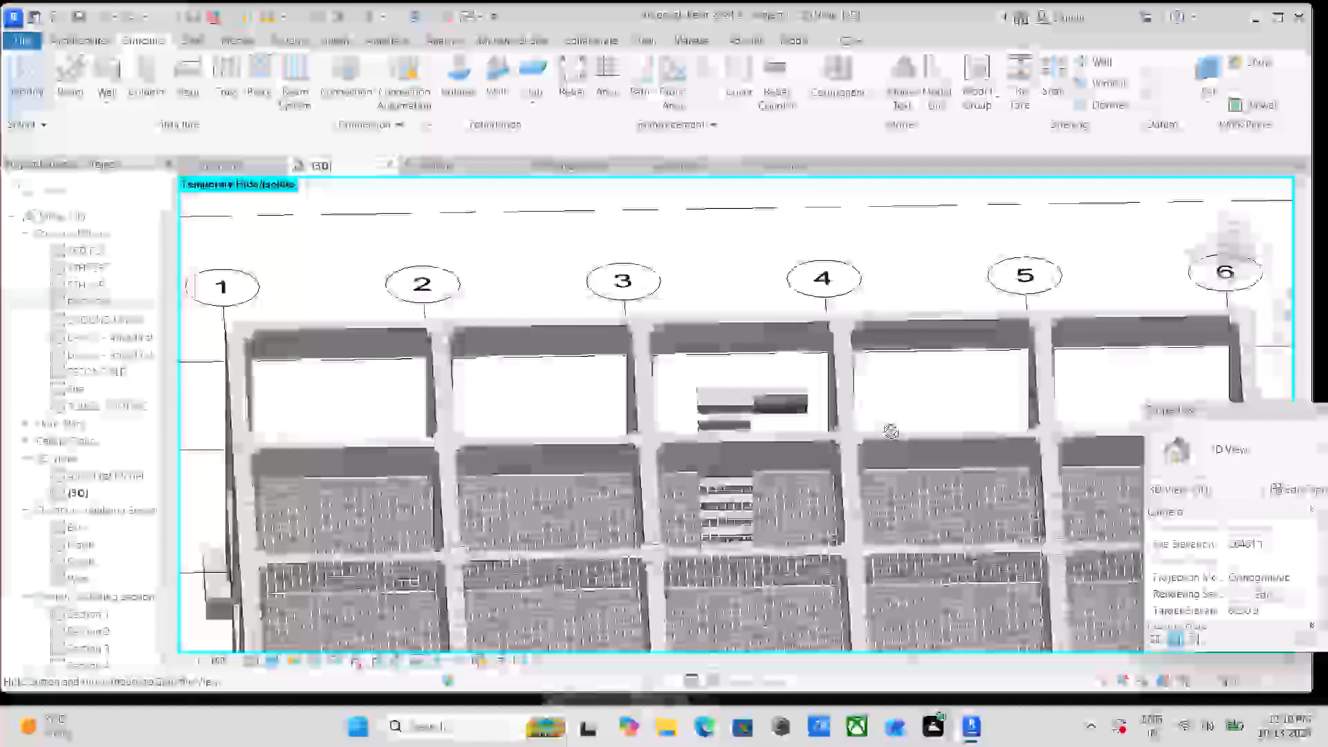
pyautogui.keyDown('shift'); pyautogui.moveTo(880, 421); pyautogui.dragTo(882, 422, button='middle'); pyautogui.keyUp('shift')
pyautogui.scroll(-2, 867, 430)
pyautogui.moveTo(867, 430); pyautogui.dragTo(830, 207, button='middle')
pyautogui.keyDown('shift'); pyautogui.moveTo(723, 480); pyautogui.dragTo(892, 320, button='middle'); pyautogui.keyUp('shift')
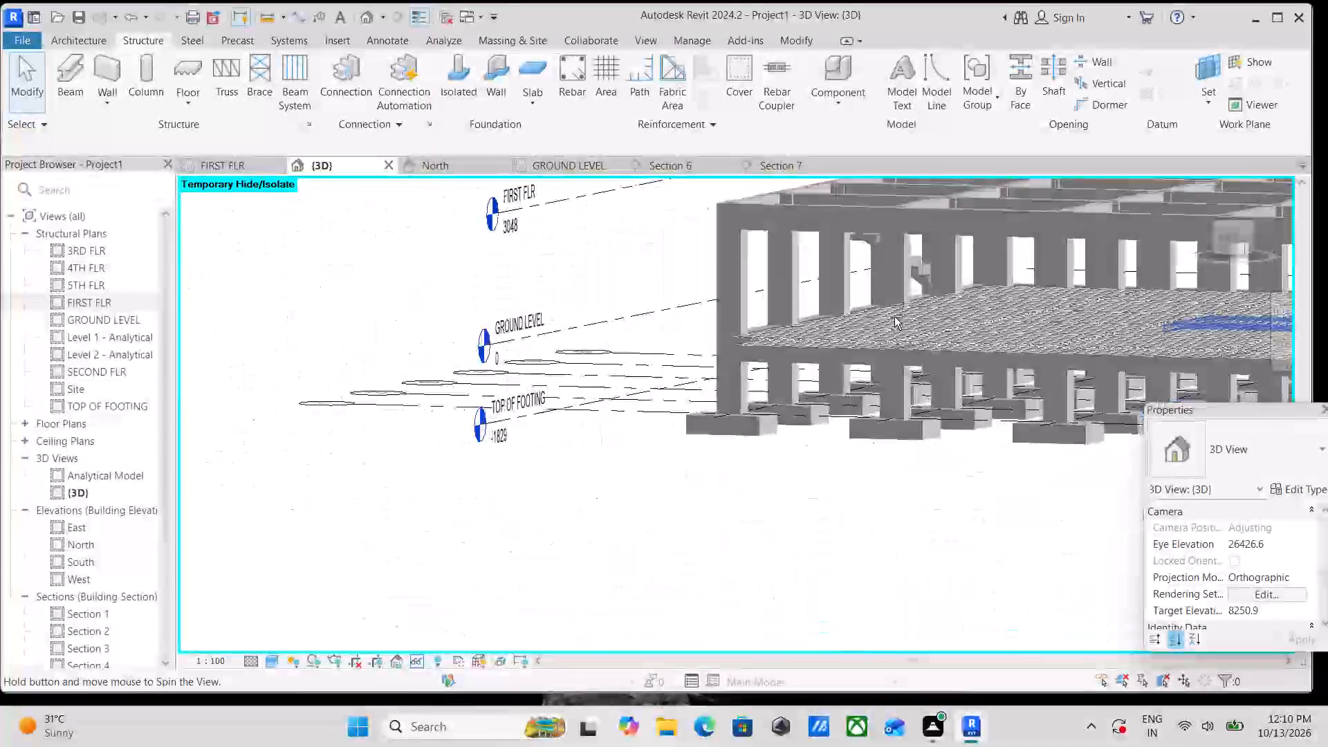
pyautogui.keyDown('shift'); pyautogui.moveTo(869, 367); pyautogui.dragTo(586, 349, button='middle'); pyautogui.keyUp('shift')
pyautogui.keyDown('shift'); pyautogui.scroll(-1, 588, 350); pyautogui.keyUp('shift')
pyautogui.keyDown('shift'); pyautogui.moveTo(599, 377); pyautogui.dragTo(622, 463, button='middle'); pyautogui.keyUp('shift')
pyautogui.scroll(8, 575, 434)
# Select all instances of the 13M rebar in the model and temporarily hide them.
pyautogui.click(508, 353)
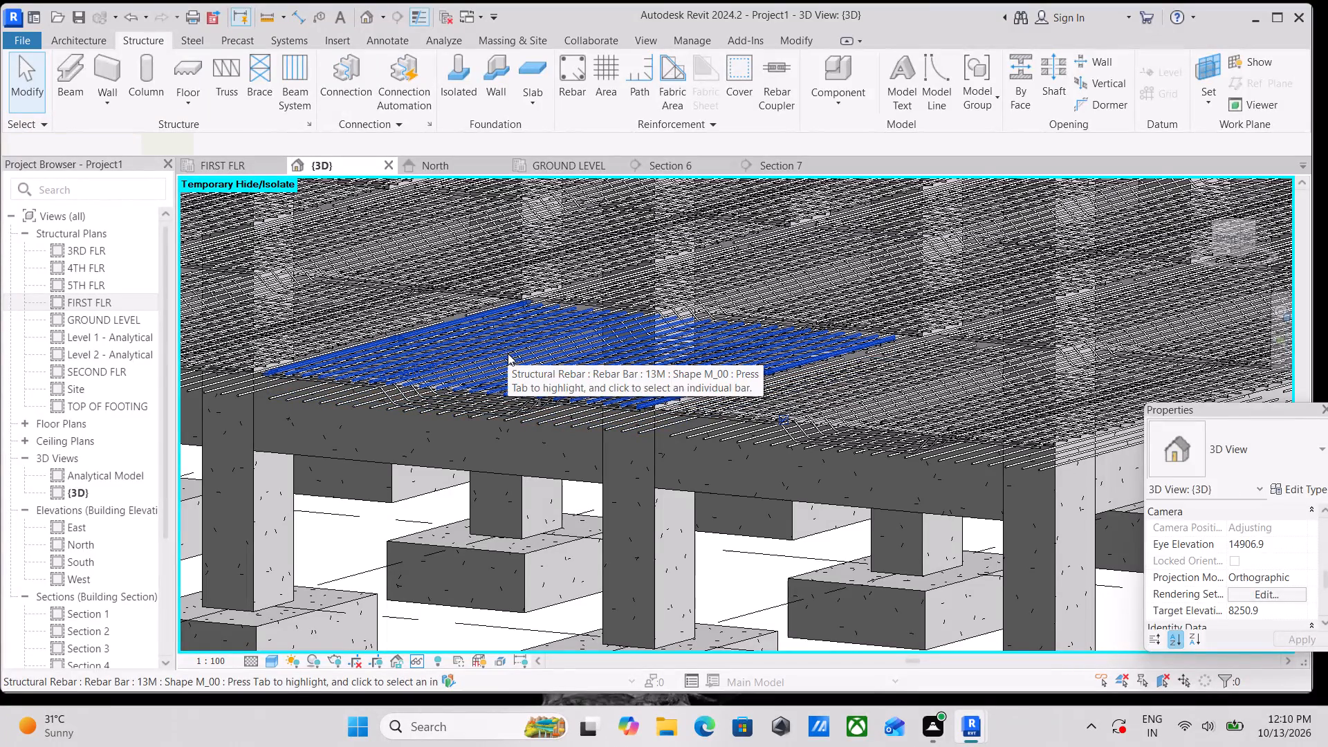
pyautogui.write('sa')
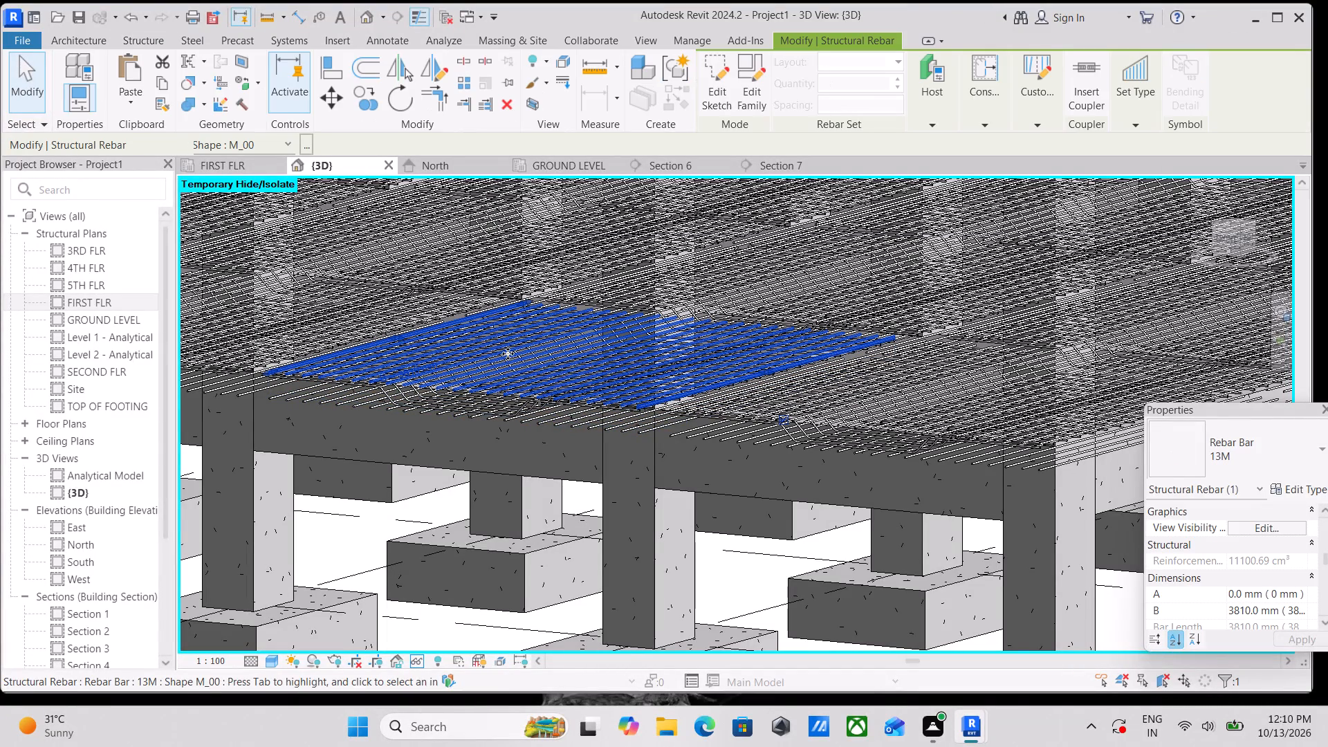
pyautogui.scroll(-4, 508, 353)
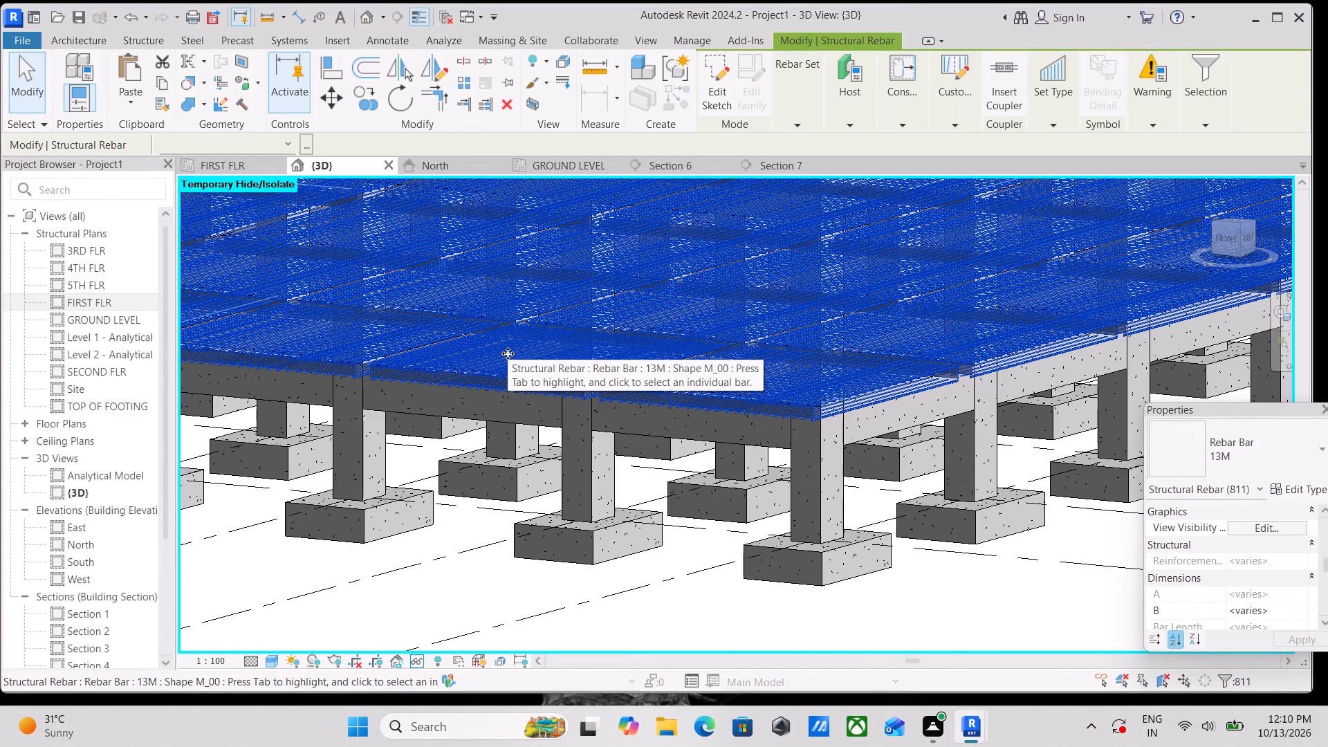
pyautogui.write('hh')
# Select all instances of the Generic 300mm ground floor slabs, copy them, and paste them aligned to the FIRST FLR level.
pyautogui.scroll(3, 708, 396)
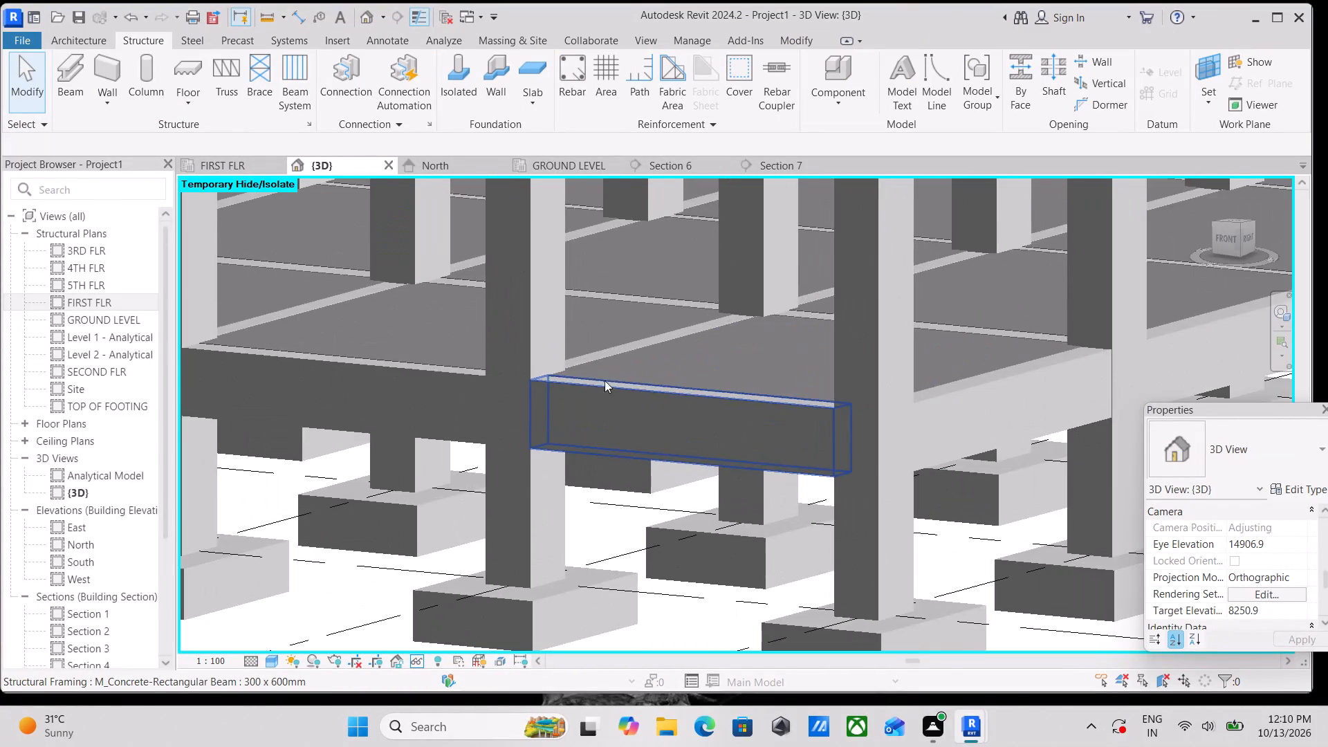
pyautogui.scroll(2, 562, 371)
pyautogui.click(562, 371)
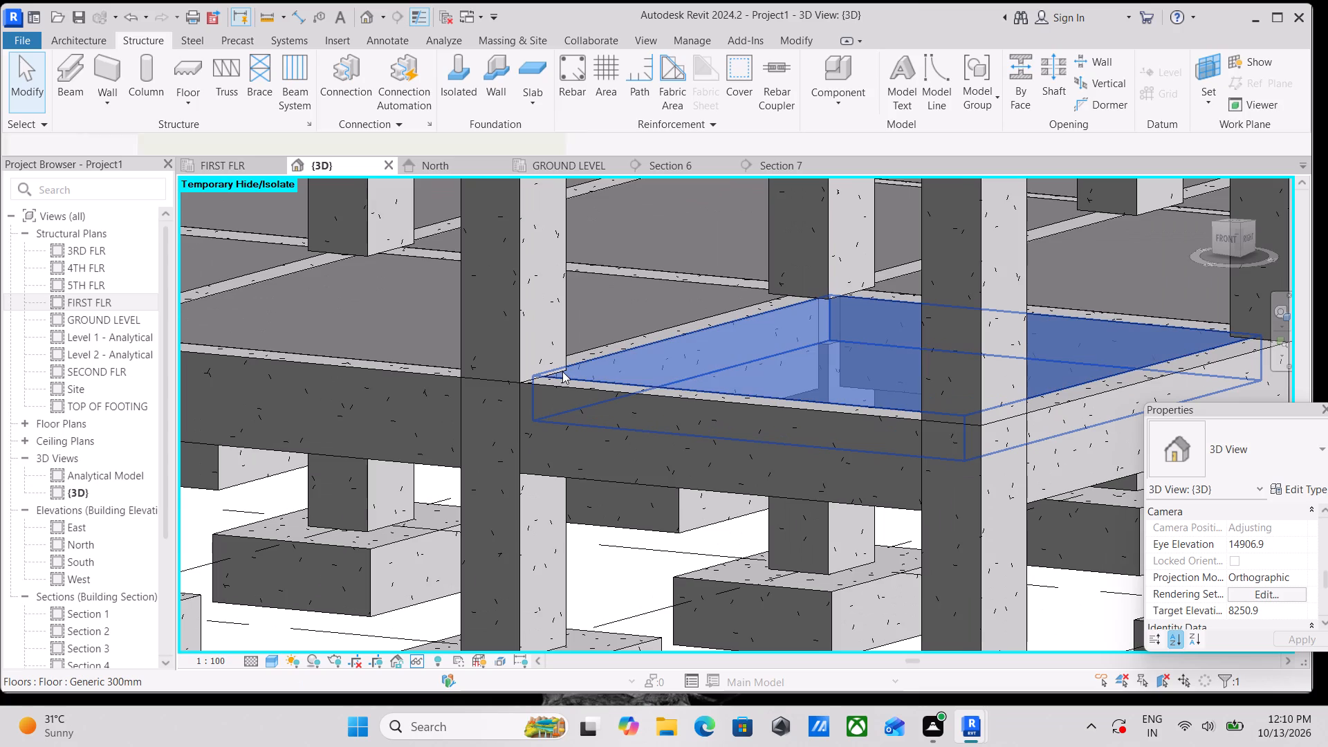
pyautogui.write('sa')
pyautogui.scroll(-1, 562, 371)
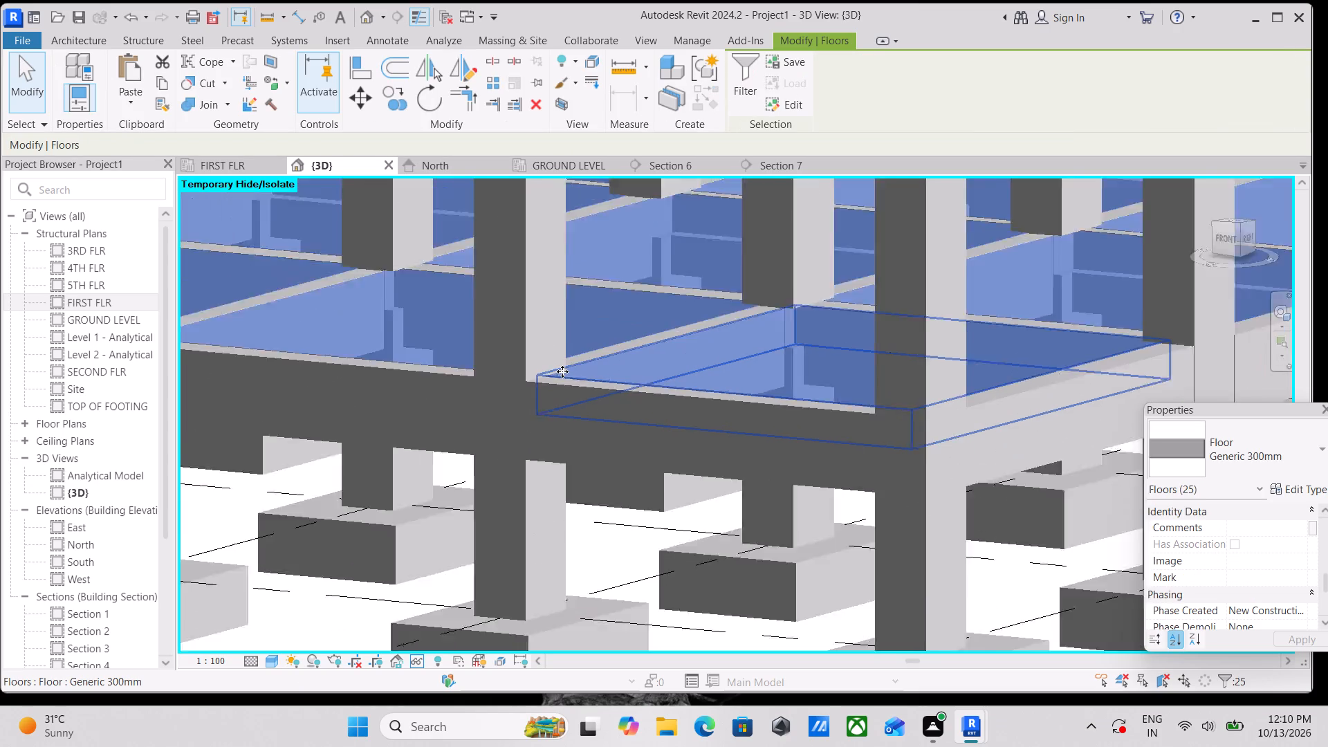
pyautogui.scroll(-9, 562, 371)
pyautogui.moveTo(562, 371); pyautogui.dragTo(679, 468, button='middle')
pyautogui.scroll(-1, 683, 445)
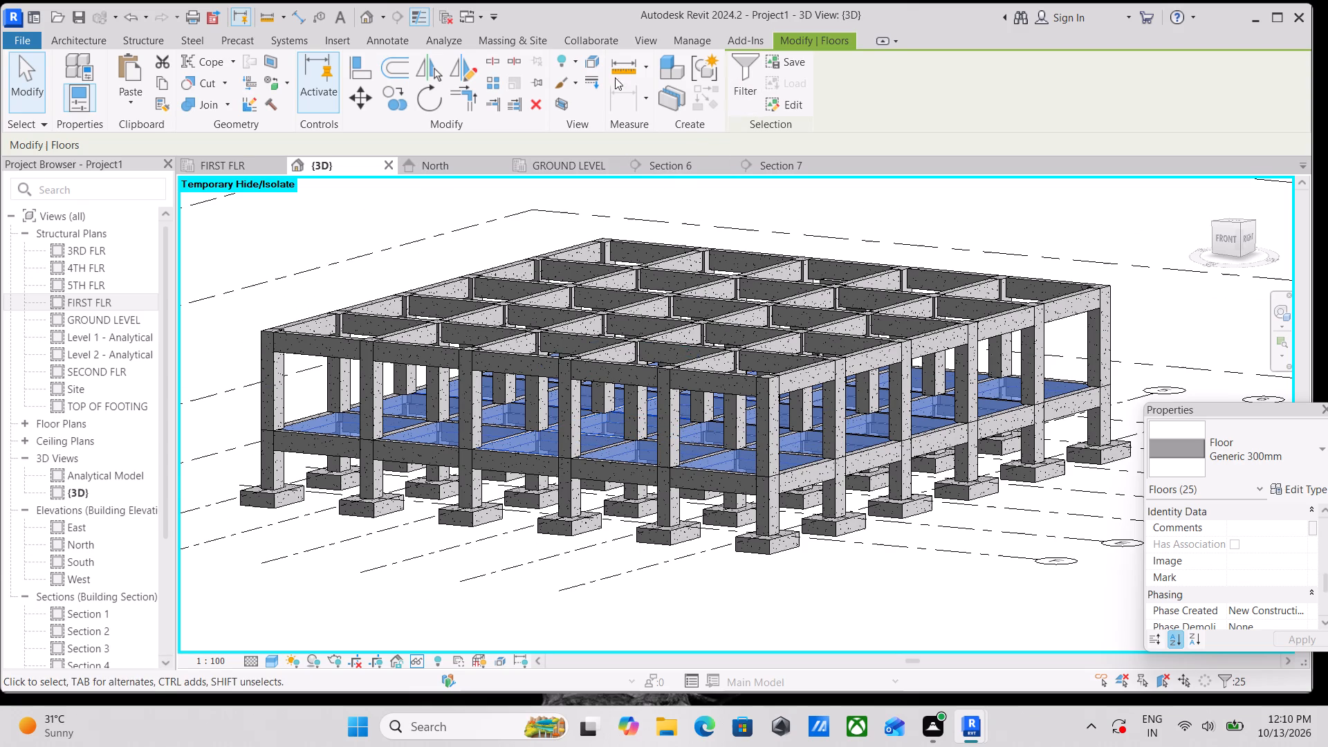
pyautogui.scroll(-2, 593, 300)
pyautogui.scroll(3, 605, 168)
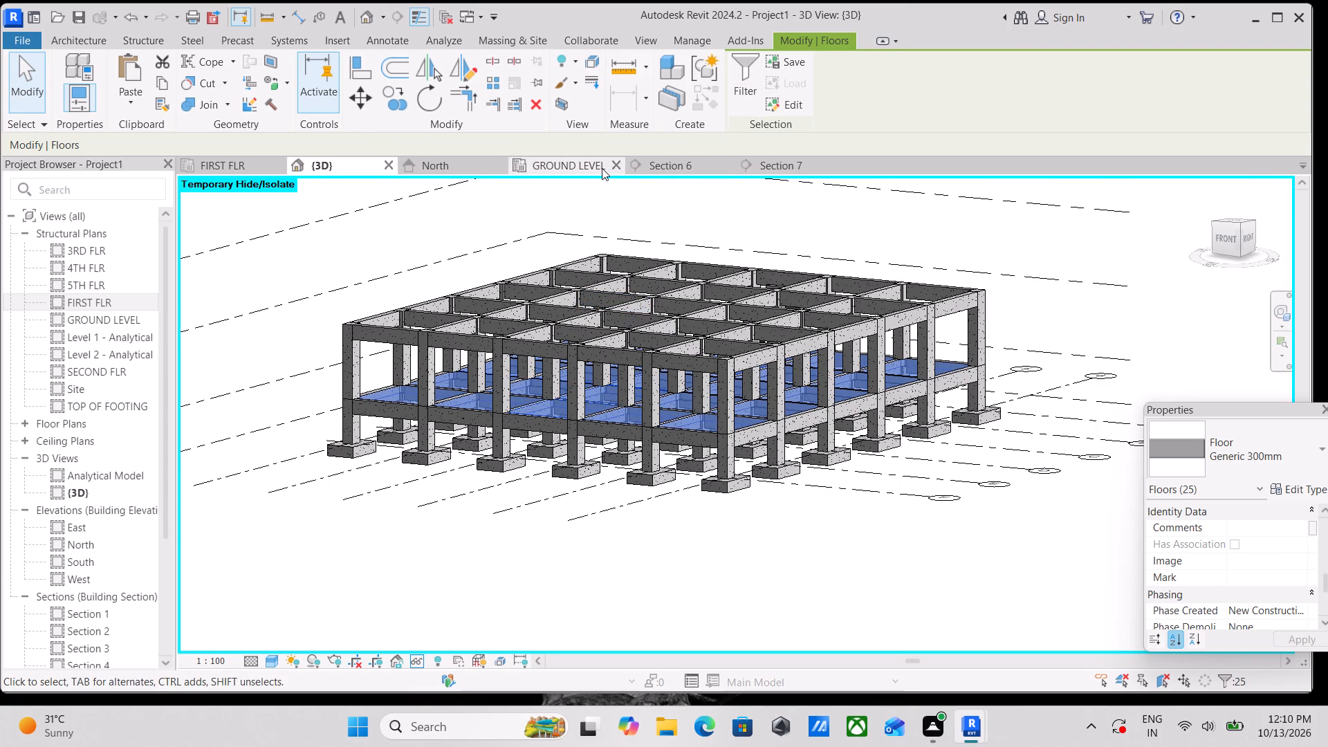
pyautogui.scroll(2, 573, 171)
pyautogui.scroll(3, 608, 257)
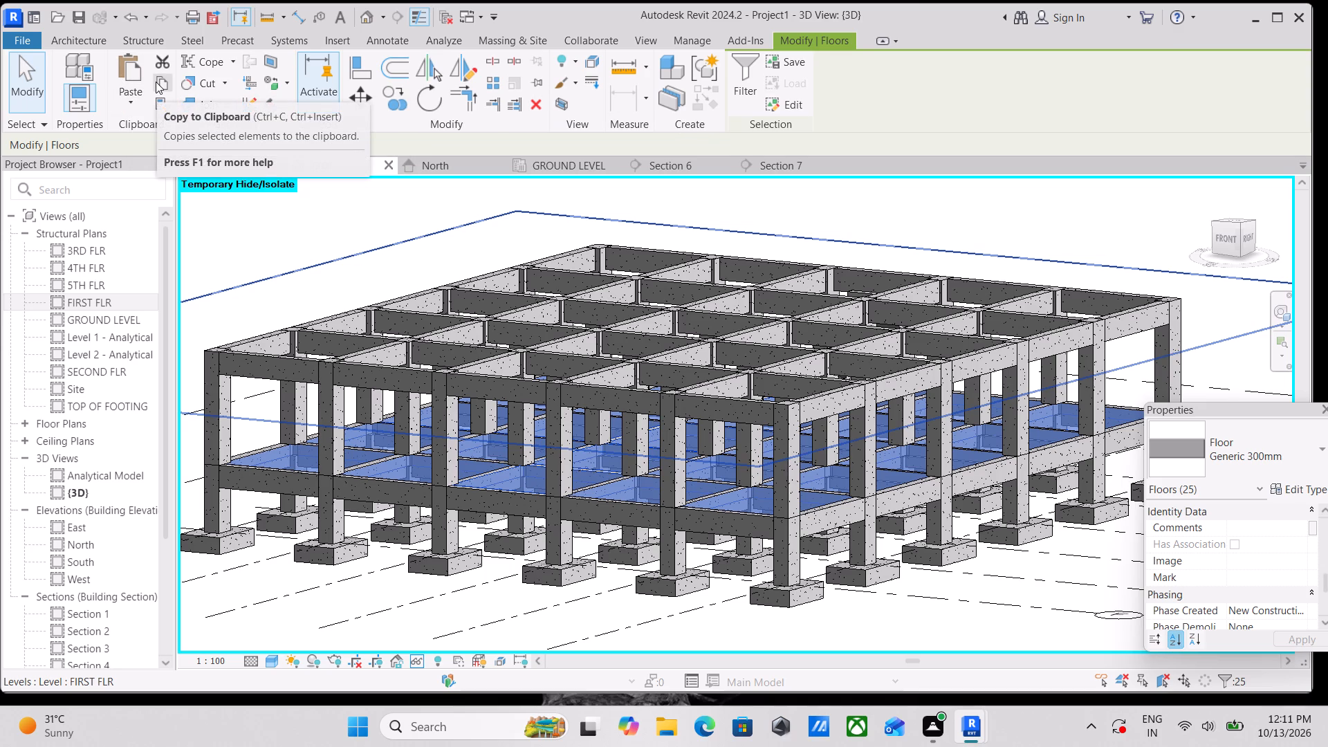
pyautogui.scroll(-2, 431, 382)
pyautogui.moveTo(443, 387); pyautogui.dragTo(658, 443, button='middle')
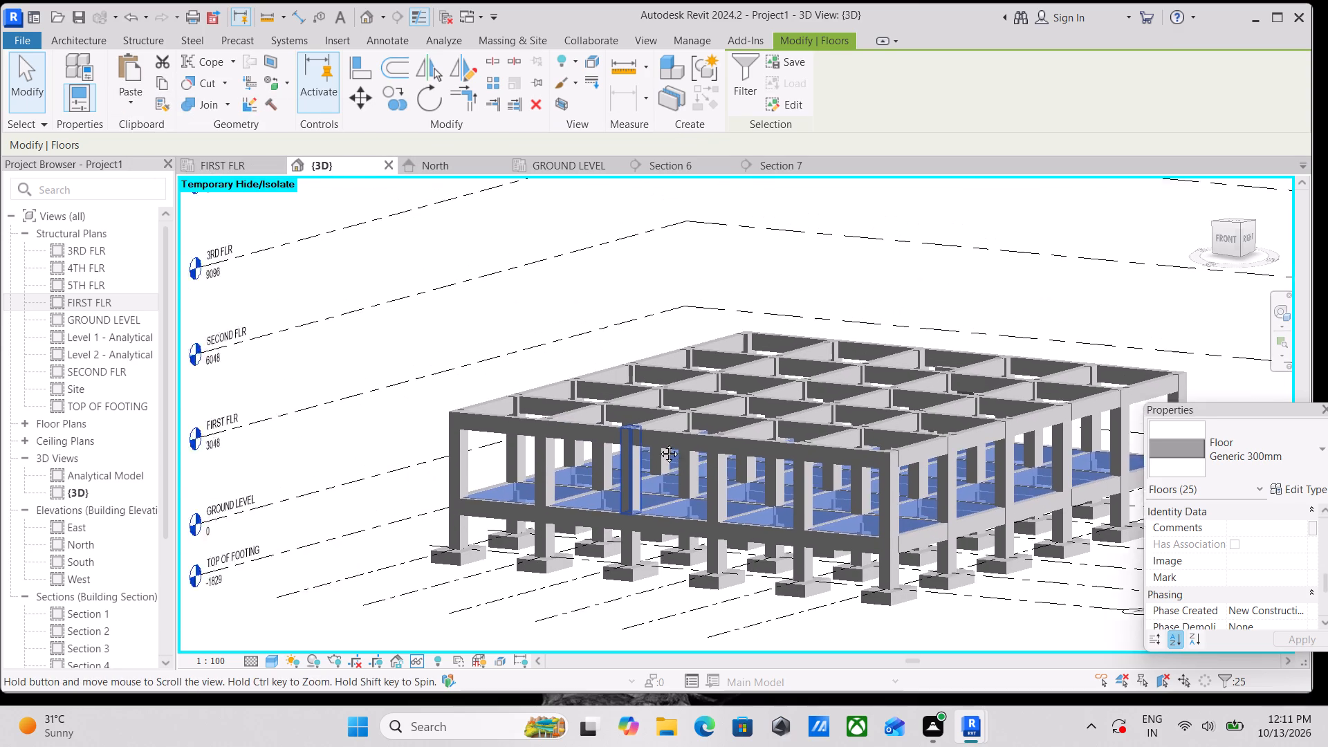
pyautogui.moveTo(658, 443); pyautogui.dragTo(677, 433, button='middle')
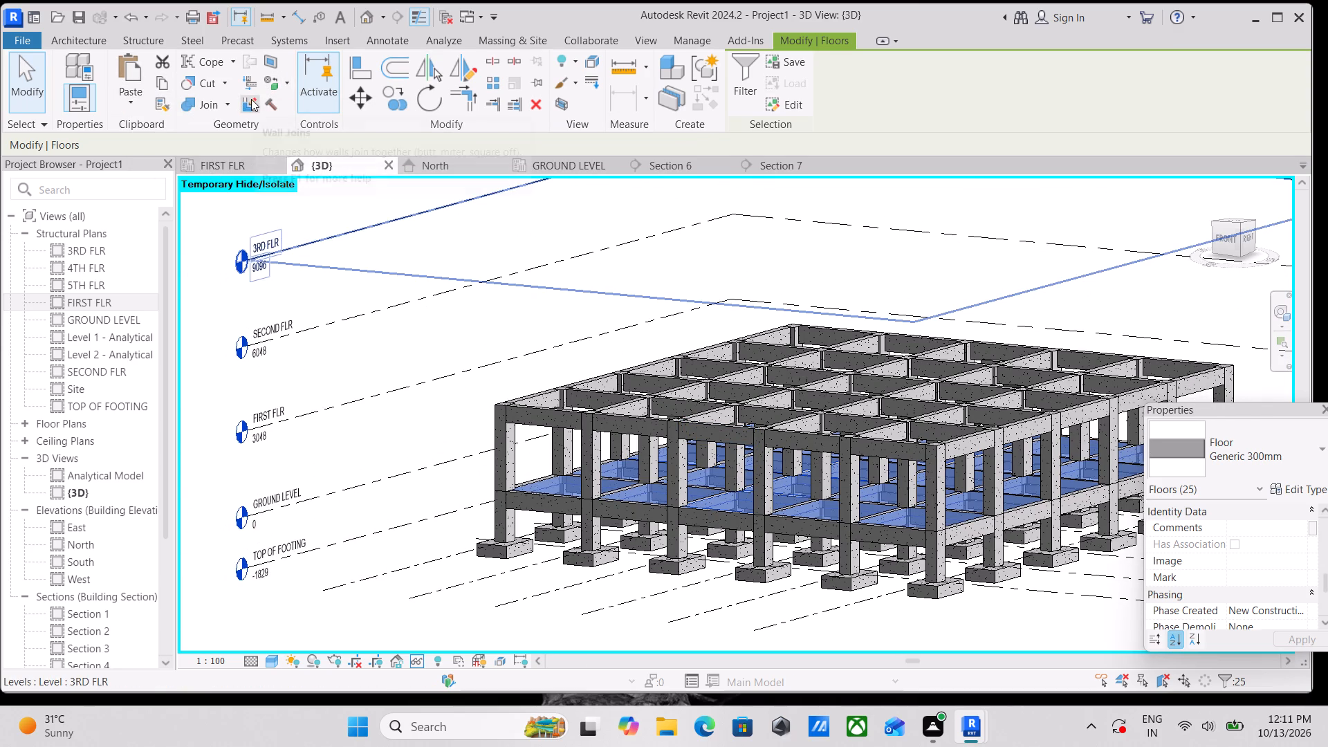
pyautogui.click(164, 80)
pyautogui.click(135, 99)
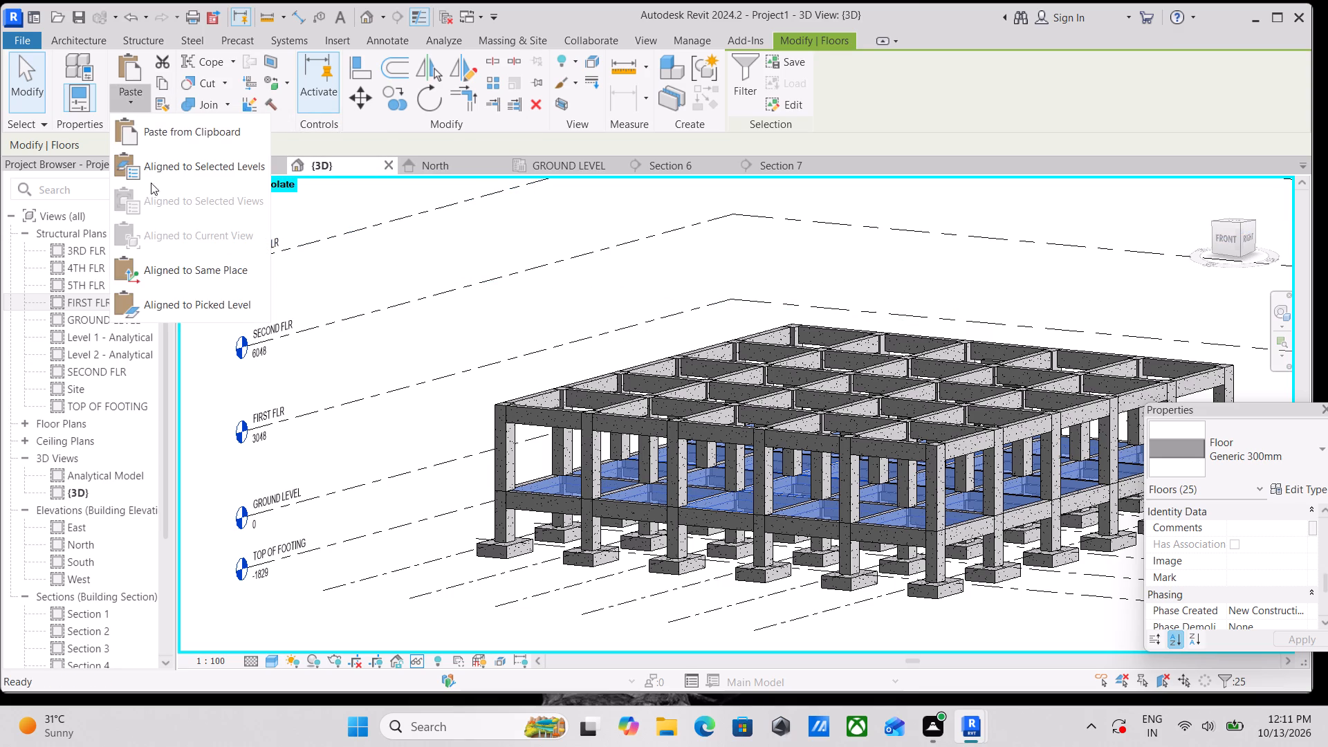
pyautogui.click(207, 169)
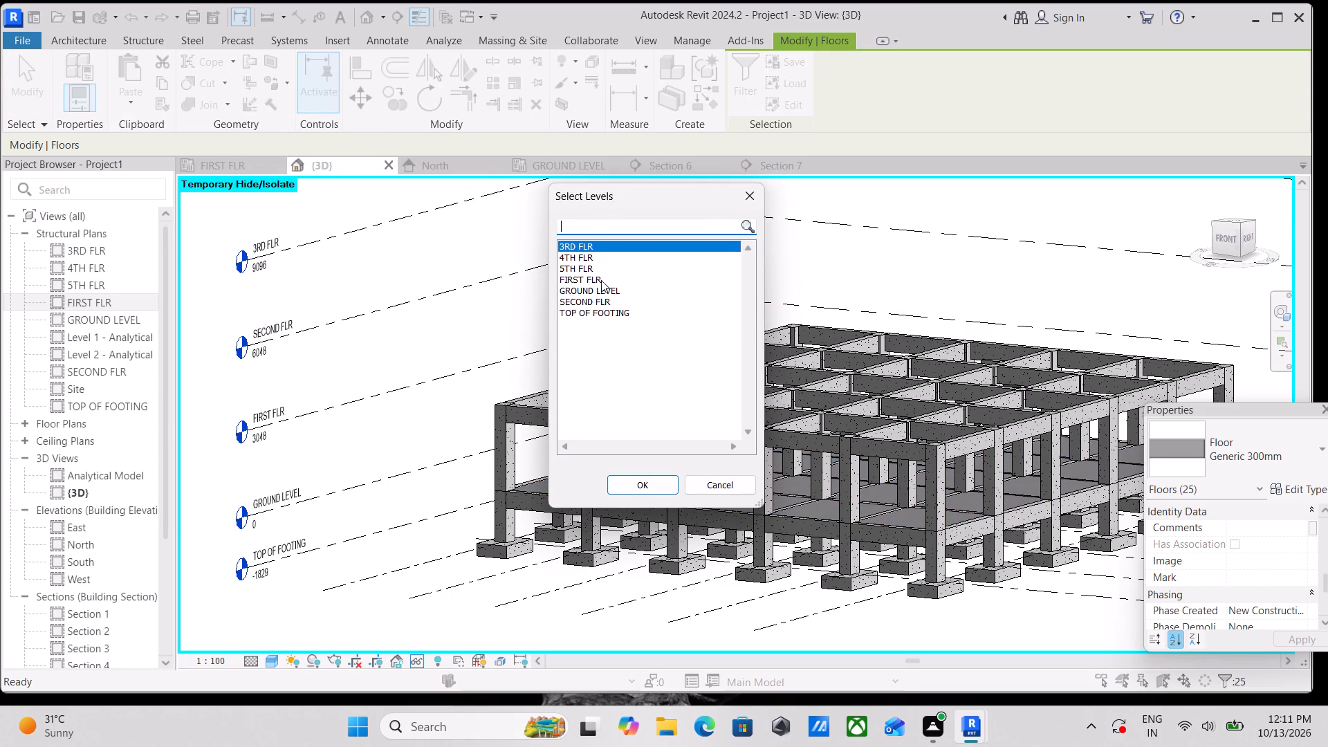
pyautogui.click(586, 275)
pyautogui.click(640, 481)
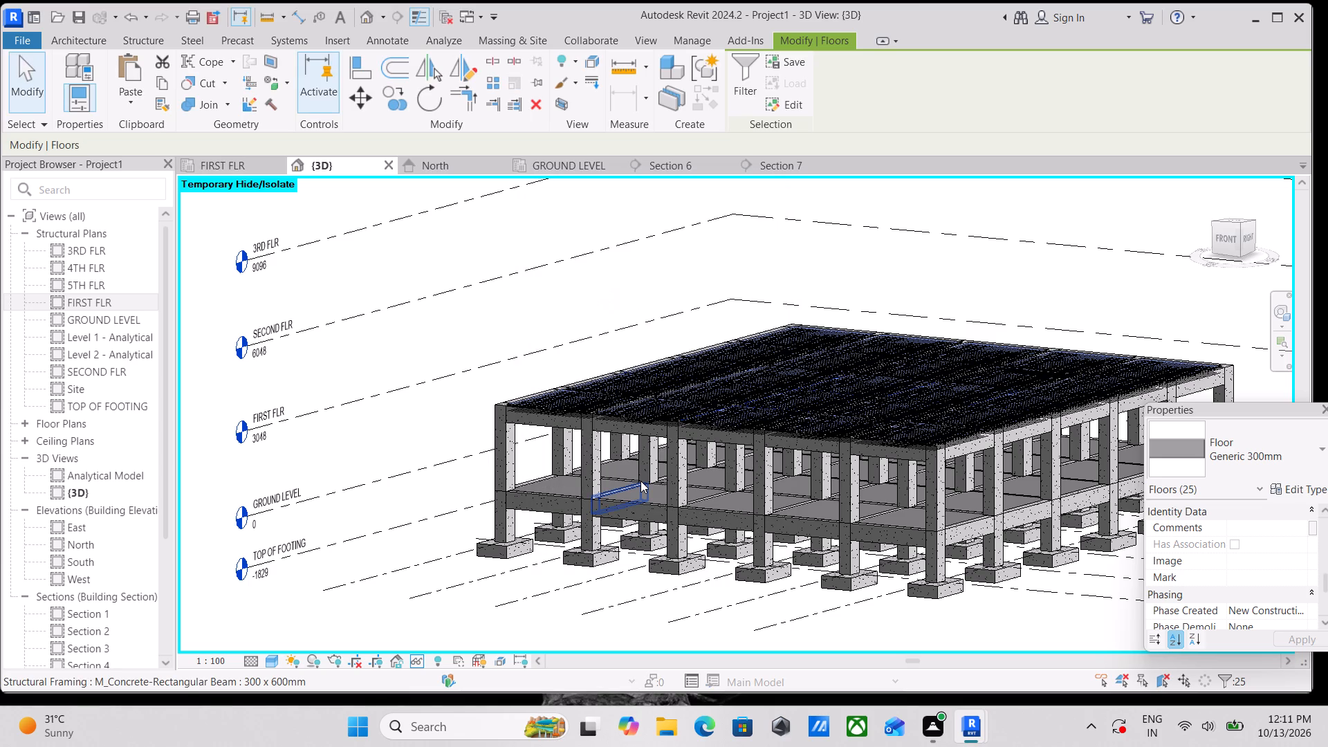
pyautogui.scroll(6, 640, 481)
pyautogui.press('Escape')
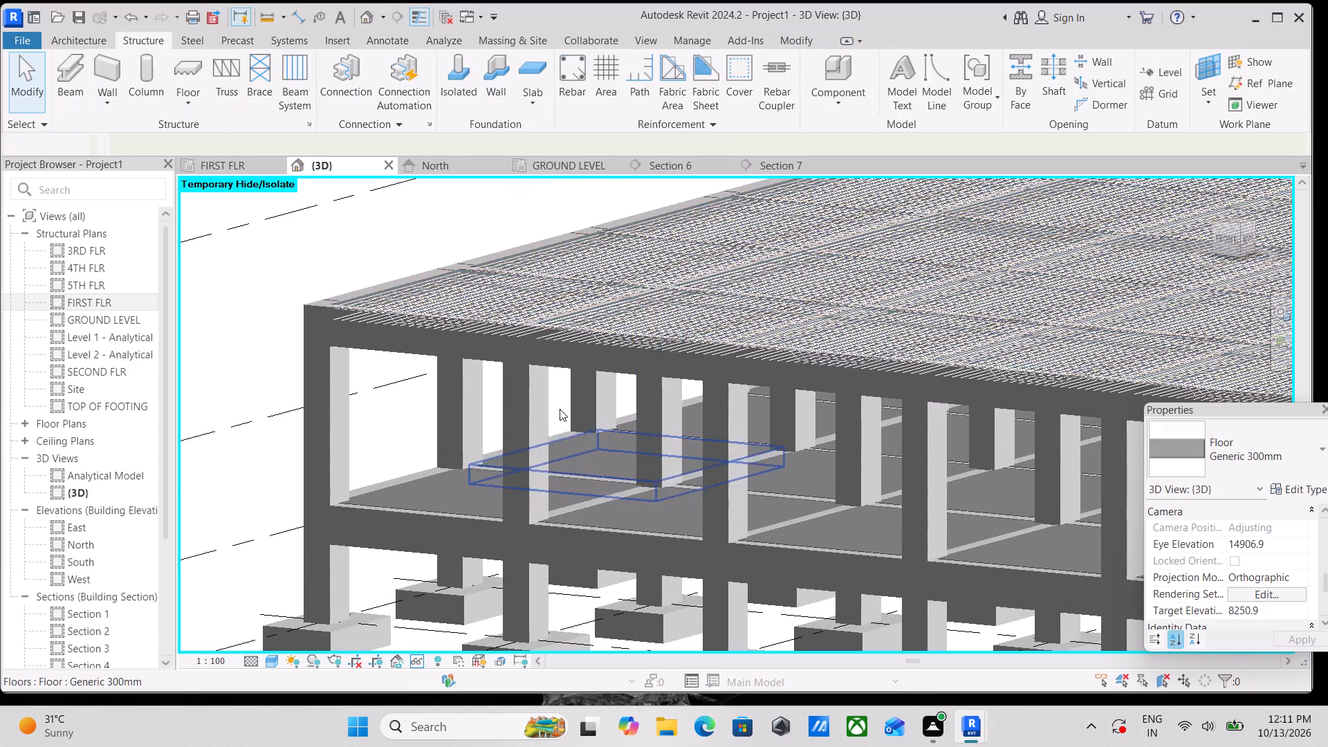
# Select all instances of the 13M rebar on the first floor slabs and temporarily hide them.
pyautogui.scroll(-4, 441, 333)
pyautogui.scroll(-1, 569, 401)
pyautogui.keyDown('shift'); pyautogui.moveTo(639, 417); pyautogui.dragTo(640, 422, button='middle'); pyautogui.keyUp('shift')
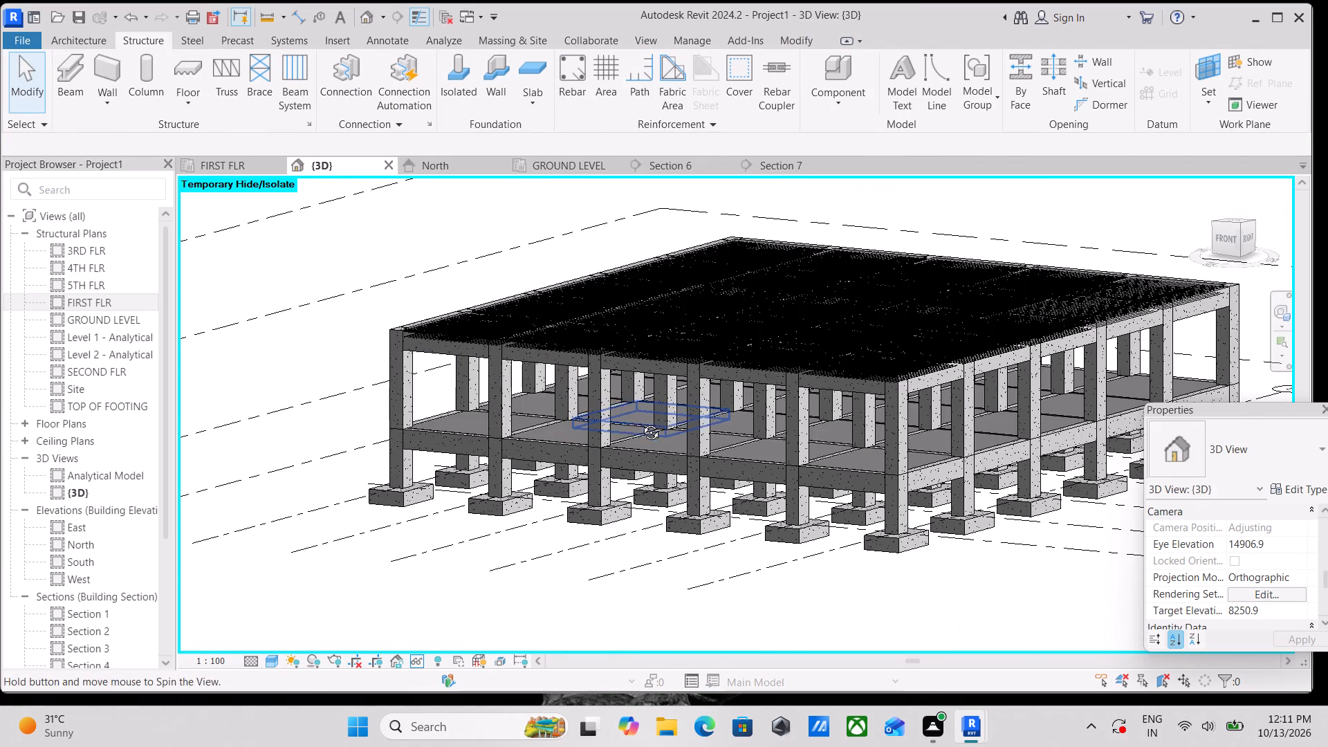
pyautogui.keyDown('shift'); pyautogui.moveTo(640, 422); pyautogui.dragTo(511, 501, button='middle'); pyautogui.keyUp('shift')
pyautogui.scroll(2, 928, 403)
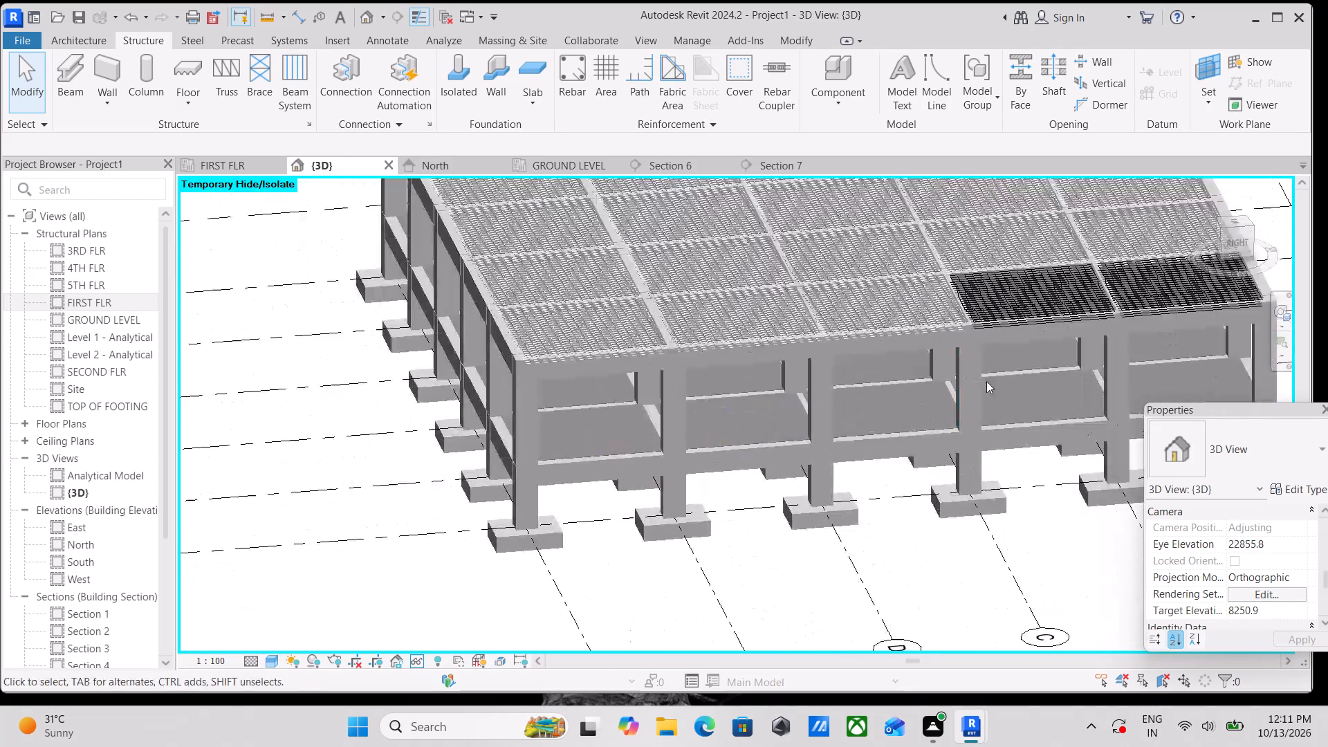
pyautogui.scroll(1, 986, 381)
pyautogui.press('Escape')
pyautogui.moveTo(1004, 371); pyautogui.dragTo(775, 530, button='middle')
pyautogui.scroll(8, 815, 491)
pyautogui.scroll(-6, 639, 424)
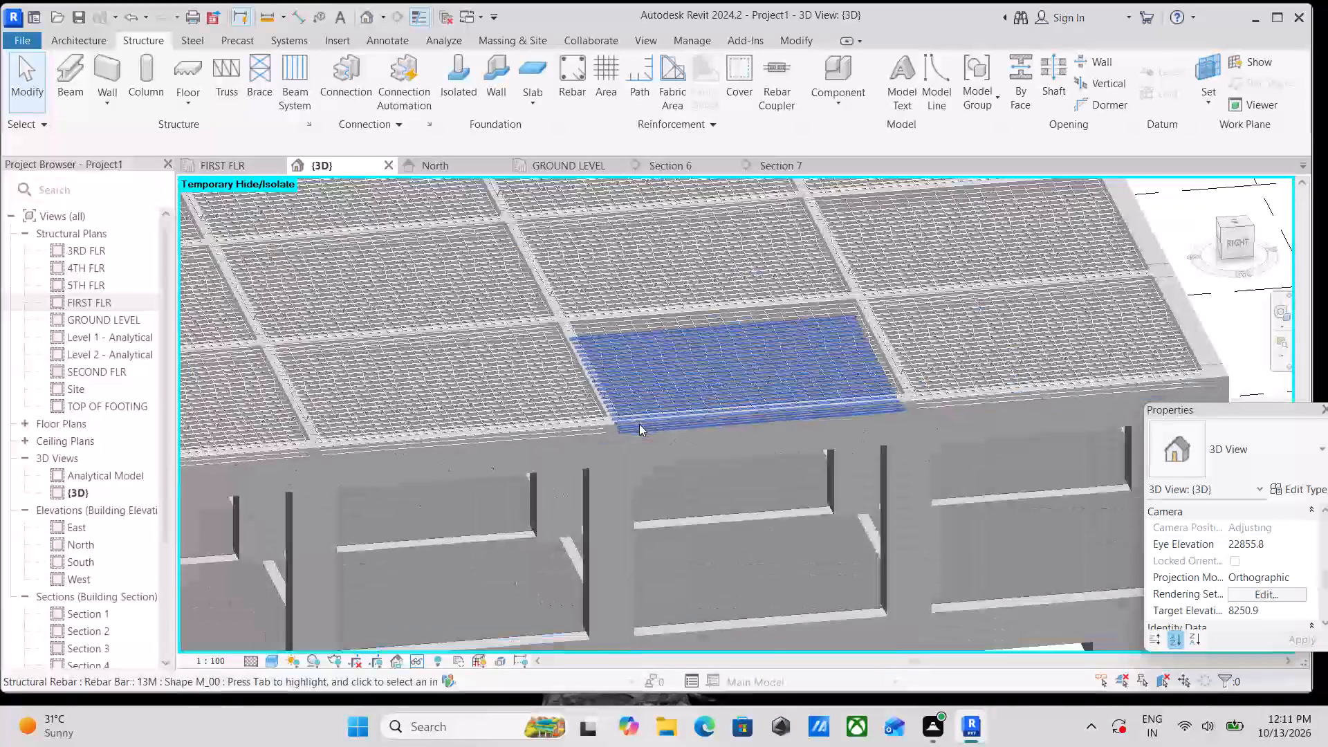
pyautogui.scroll(-4, 639, 424)
pyautogui.scroll(4, 463, 377)
pyautogui.click(460, 351)
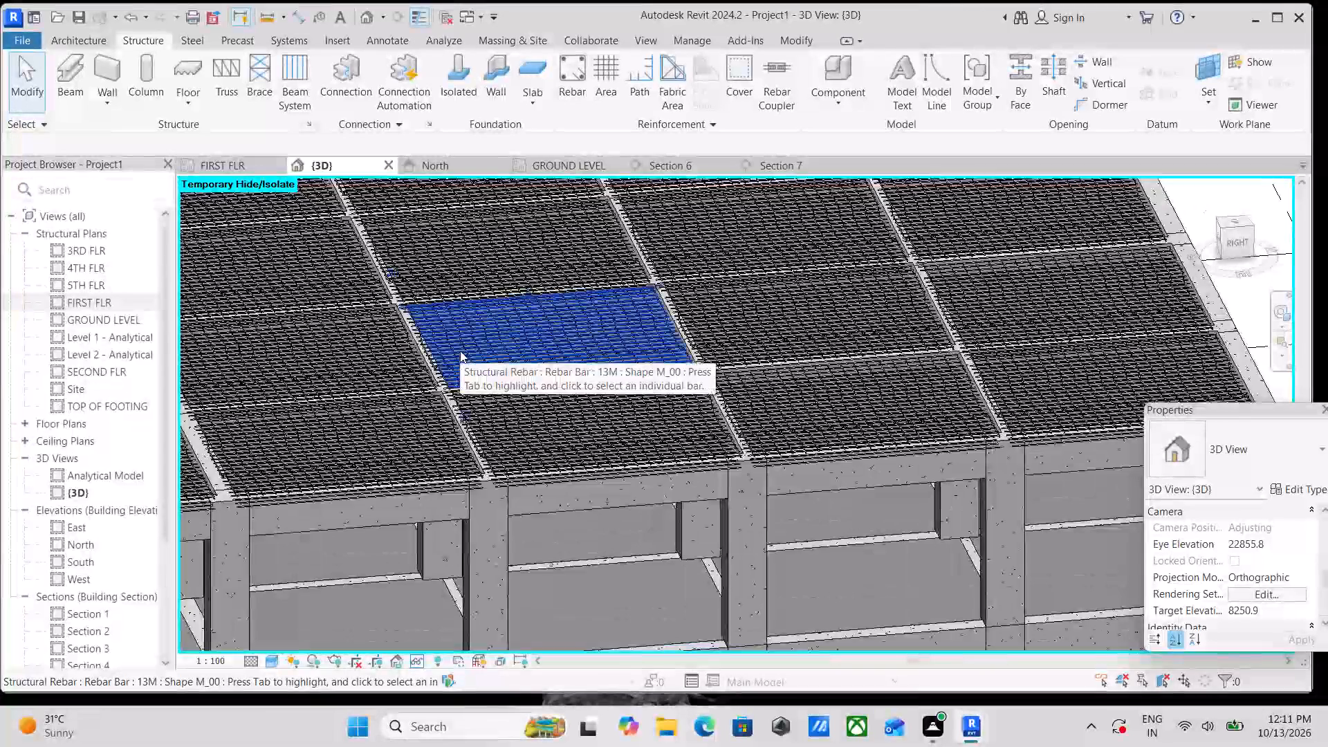
pyautogui.write('sa')
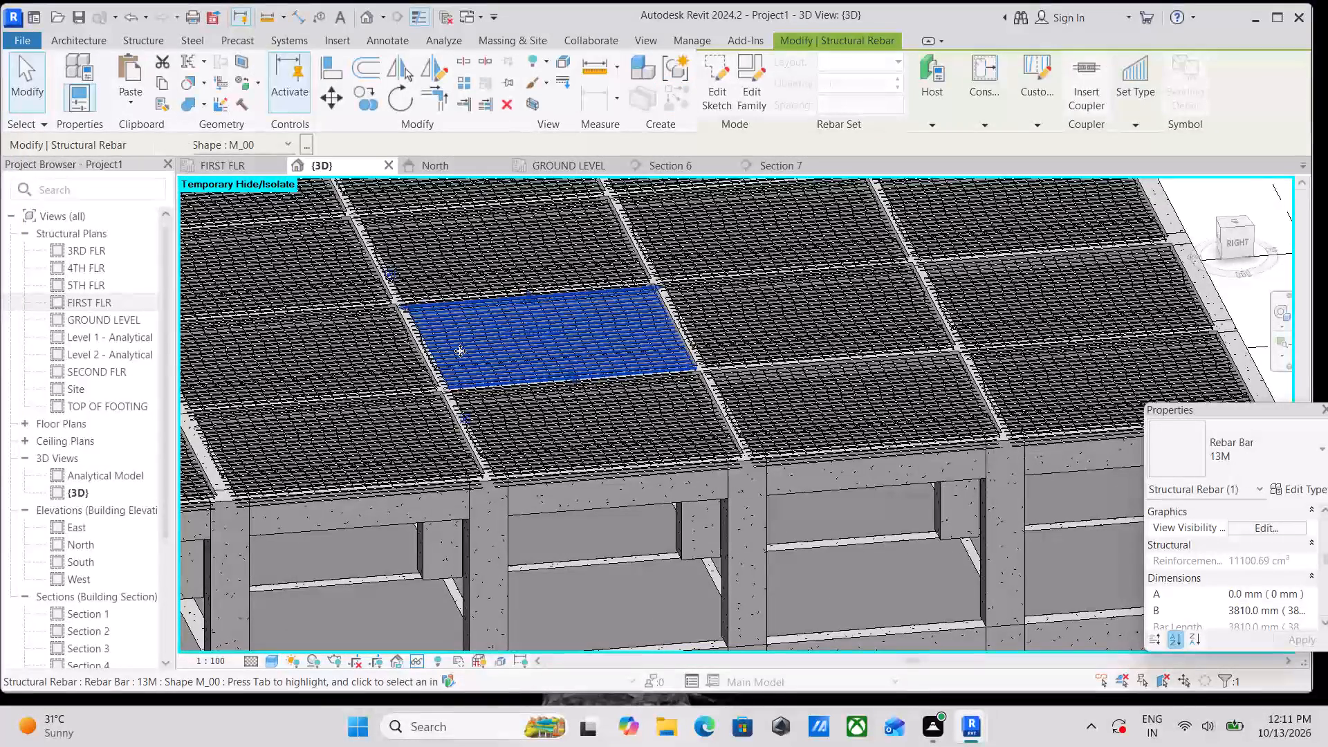
pyautogui.write('hh')
# From the Right view, select the storey between GROUND LEVEL and FIRST FLR, keeping its floors, stairs, stair runs, columns and girders in the filter.
pyautogui.scroll(-3, 460, 351)
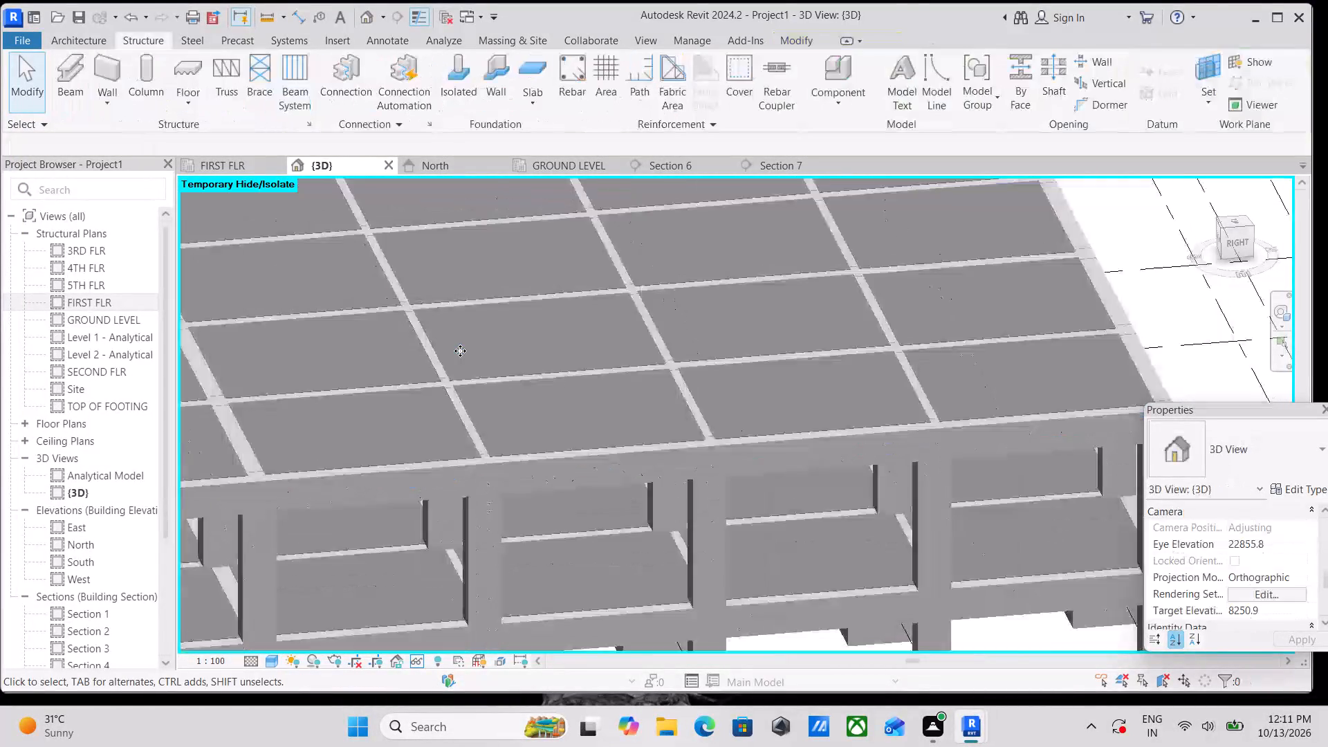
pyautogui.scroll(-3, 460, 351)
pyautogui.moveTo(481, 373); pyautogui.dragTo(672, 333, button='middle')
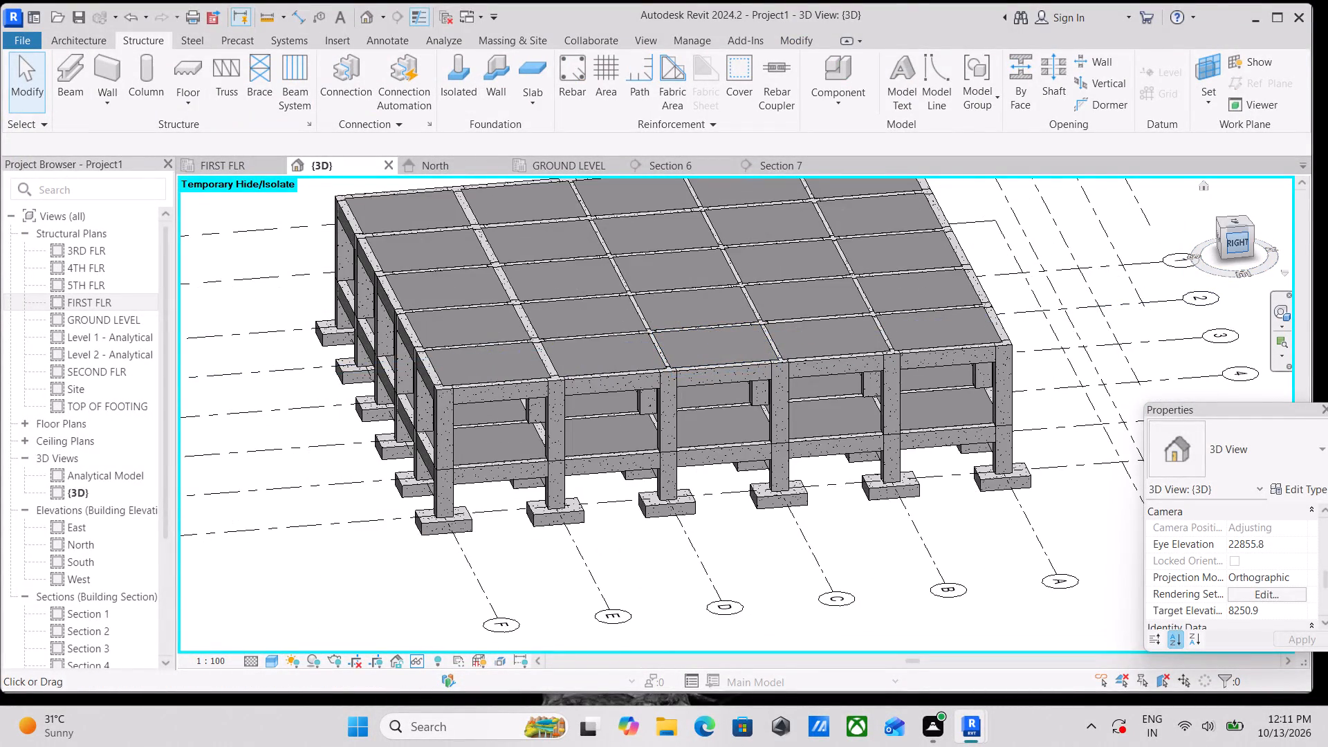
pyautogui.click(1235, 247)
pyautogui.scroll(4, 807, 340)
pyautogui.scroll(3, 684, 490)
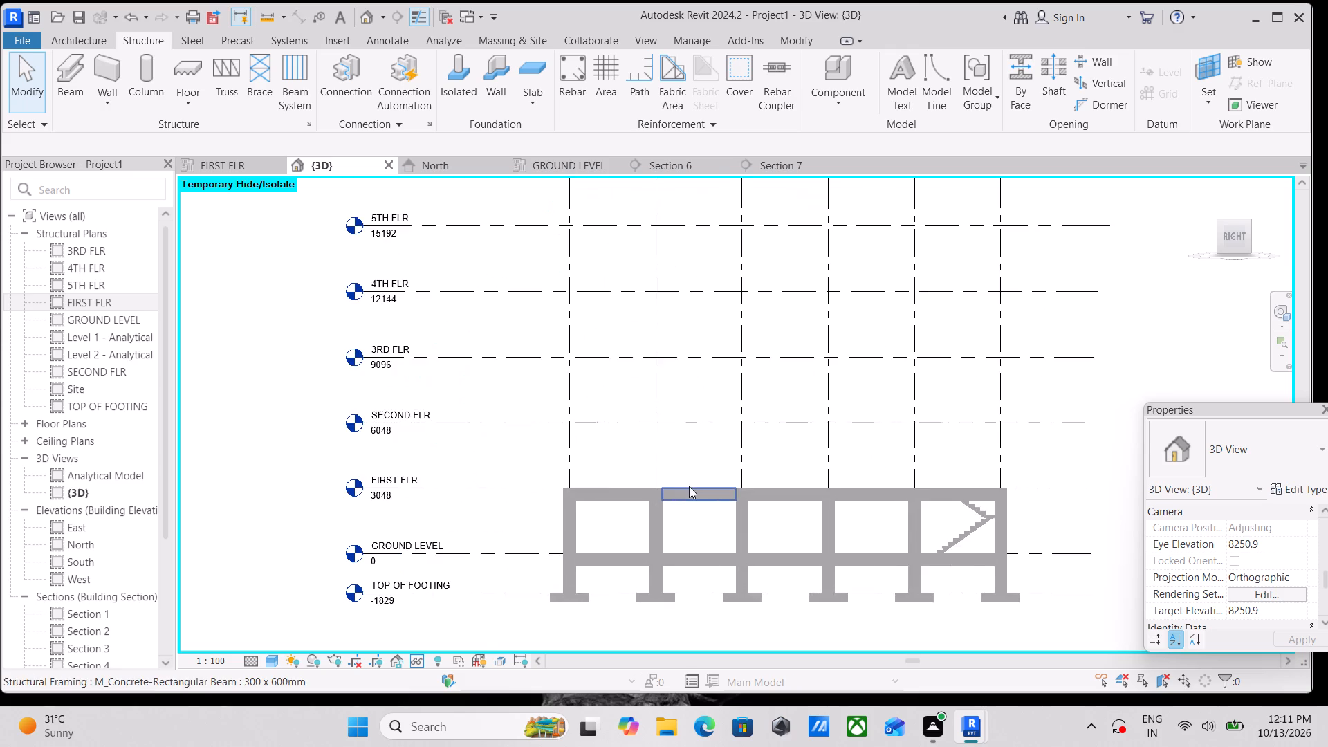
pyautogui.moveTo(689, 486); pyautogui.dragTo(662, 334, button='middle')
pyautogui.scroll(-2, 625, 386)
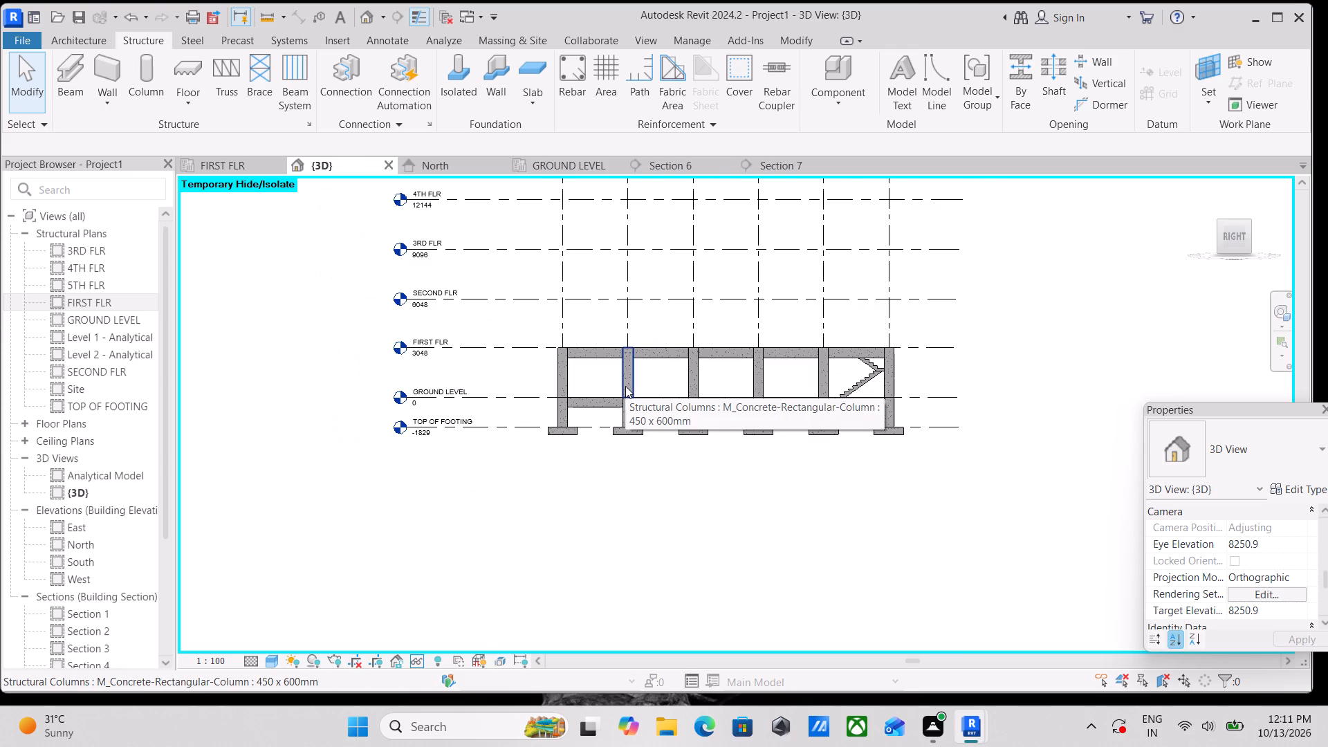
pyautogui.keyDown('shift'); pyautogui.middleClick(659, 436); pyautogui.keyUp('shift')
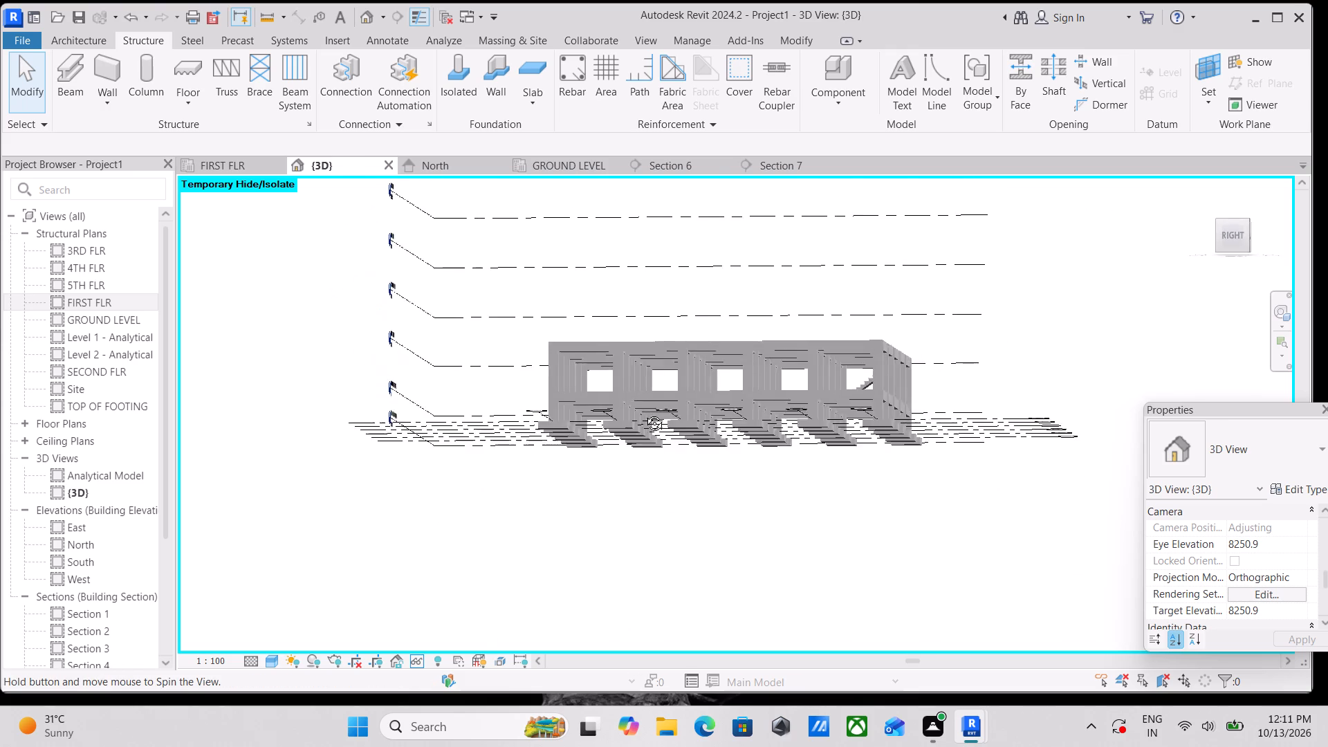
pyautogui.click(1233, 239)
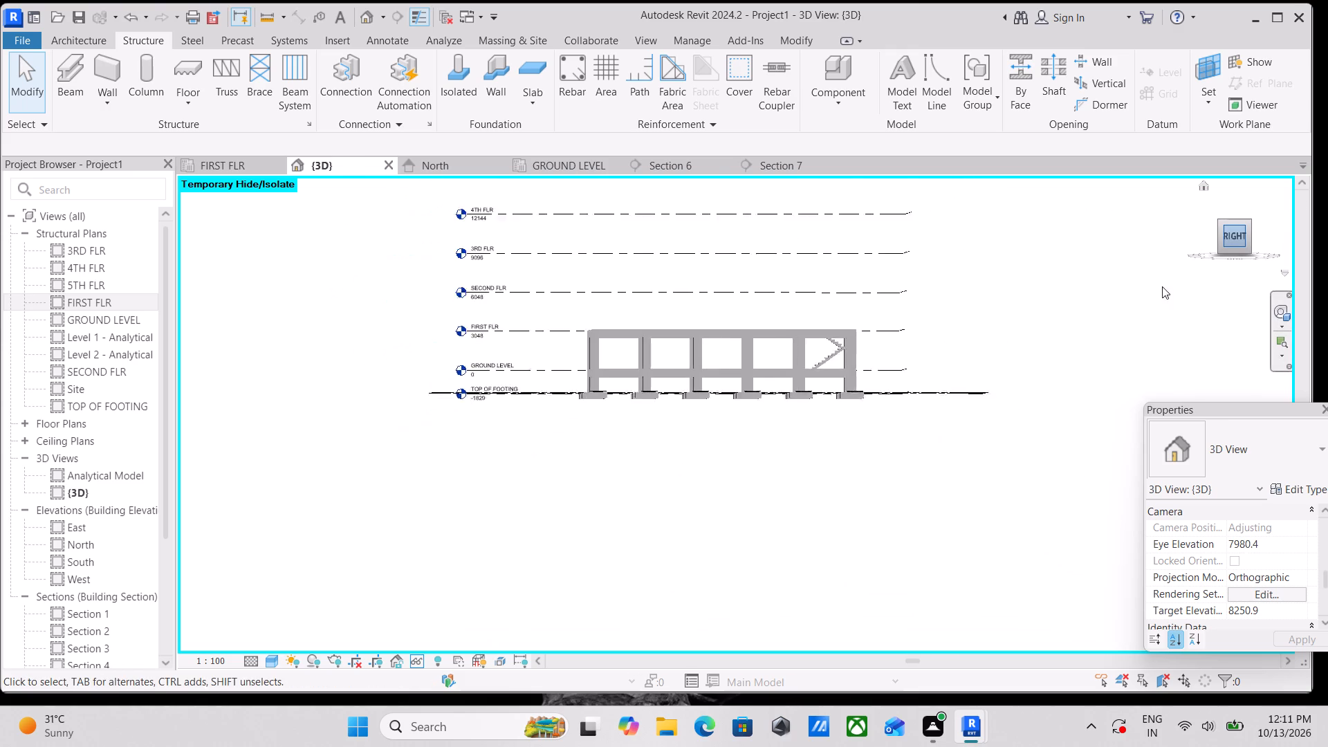
pyautogui.scroll(3, 726, 358)
pyautogui.scroll(3, 639, 373)
pyautogui.moveTo(593, 497); pyautogui.dragTo(565, 371, button='middle')
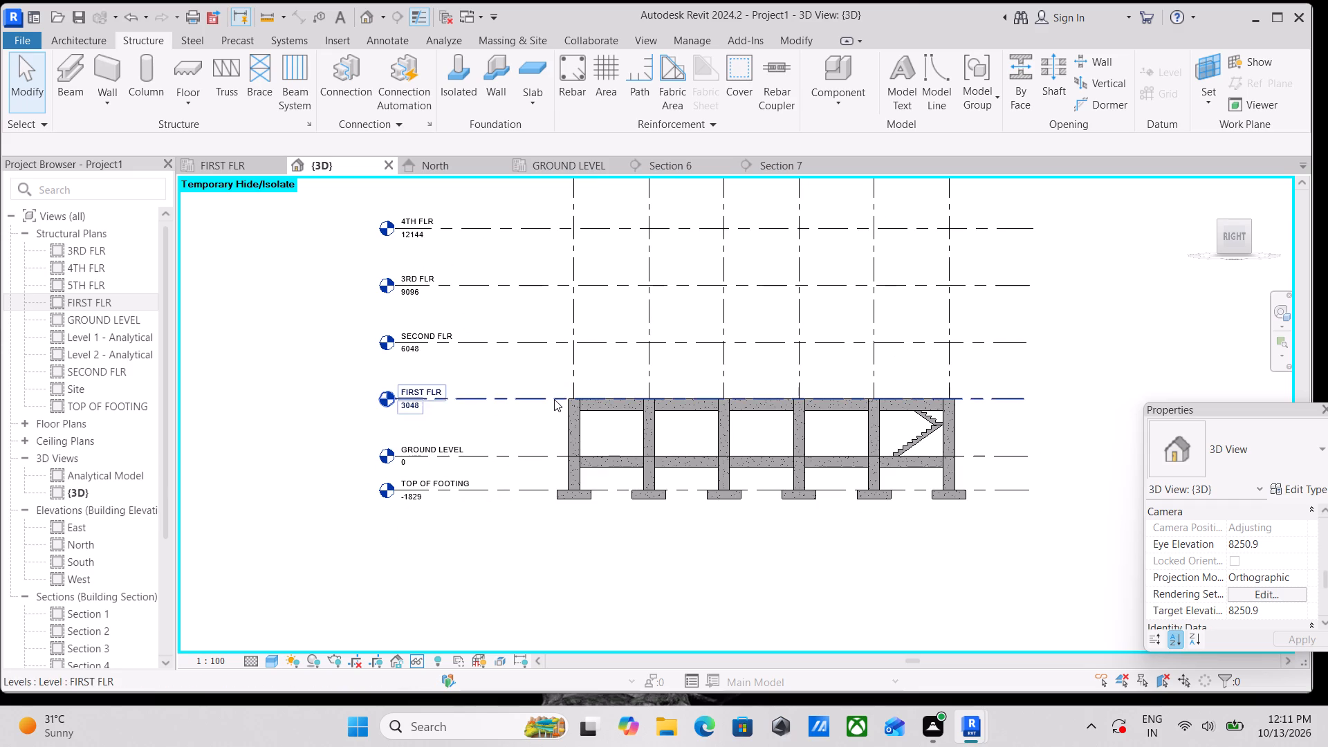
pyautogui.moveTo(548, 373); pyautogui.dragTo(786, 459)
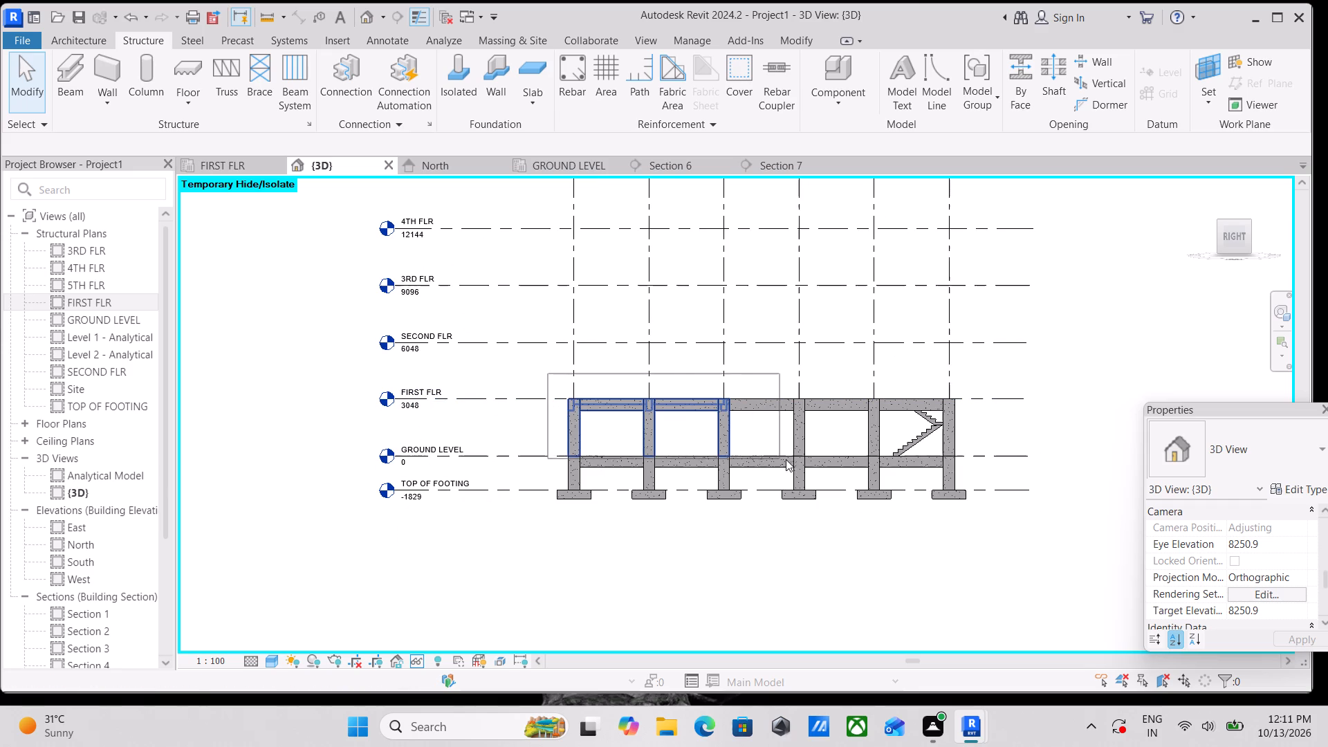
pyautogui.moveTo(786, 459); pyautogui.dragTo(974, 459)
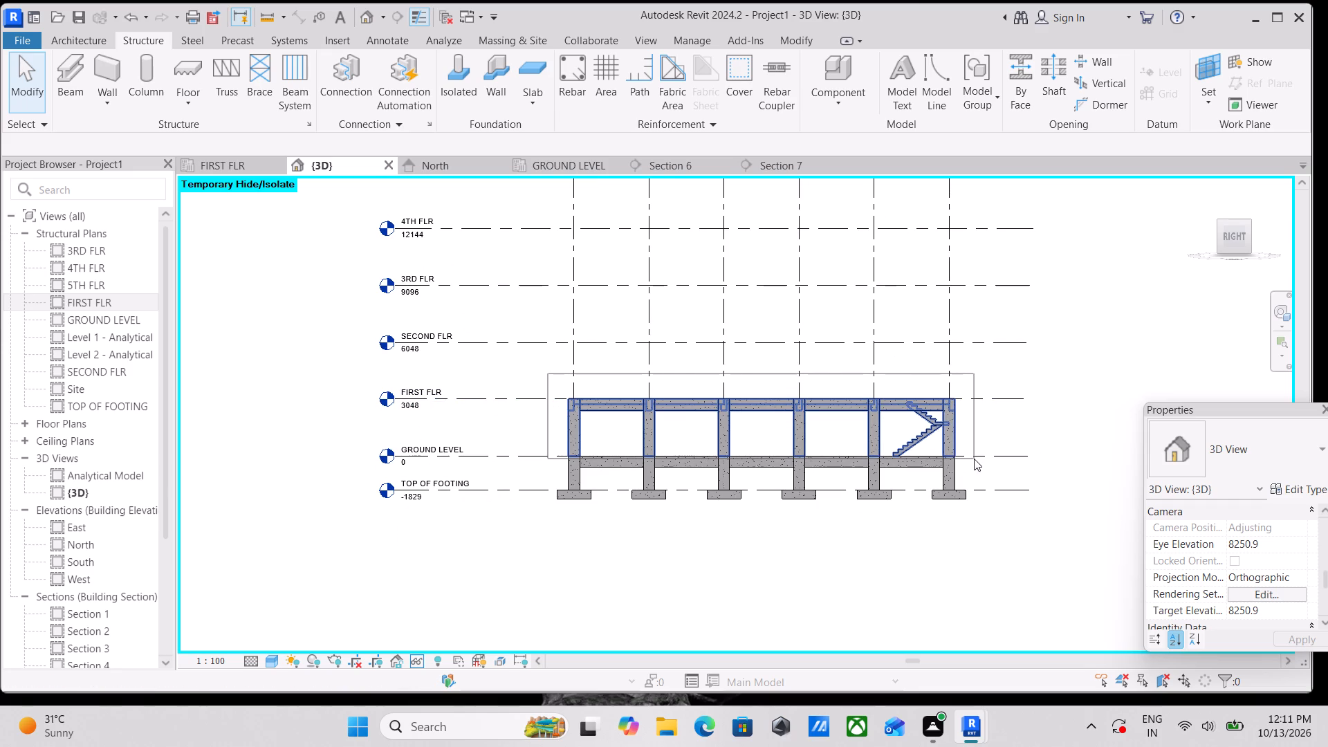
pyautogui.moveTo(974, 459); pyautogui.dragTo(984, 462)
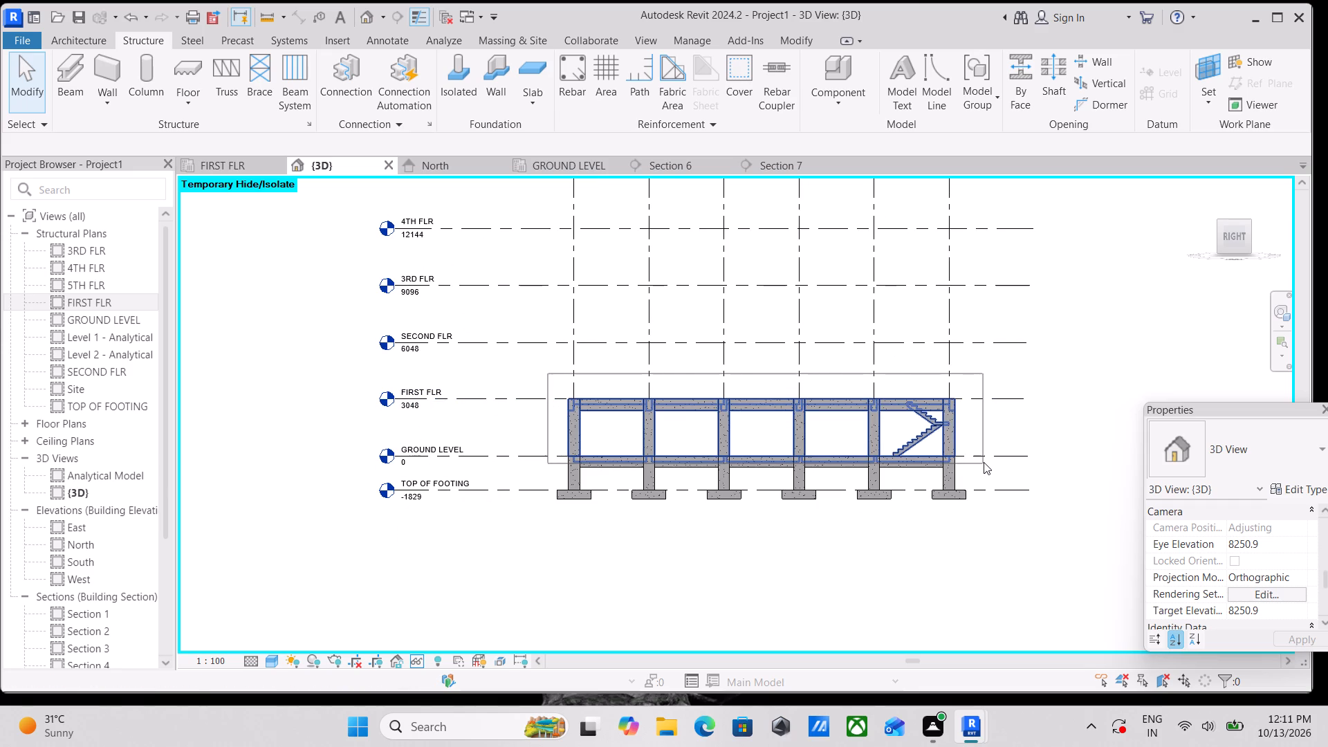
pyautogui.moveTo(984, 462); pyautogui.dragTo(984, 461)
pyautogui.scroll(7, 970, 464)
pyautogui.scroll(-2, 845, 358)
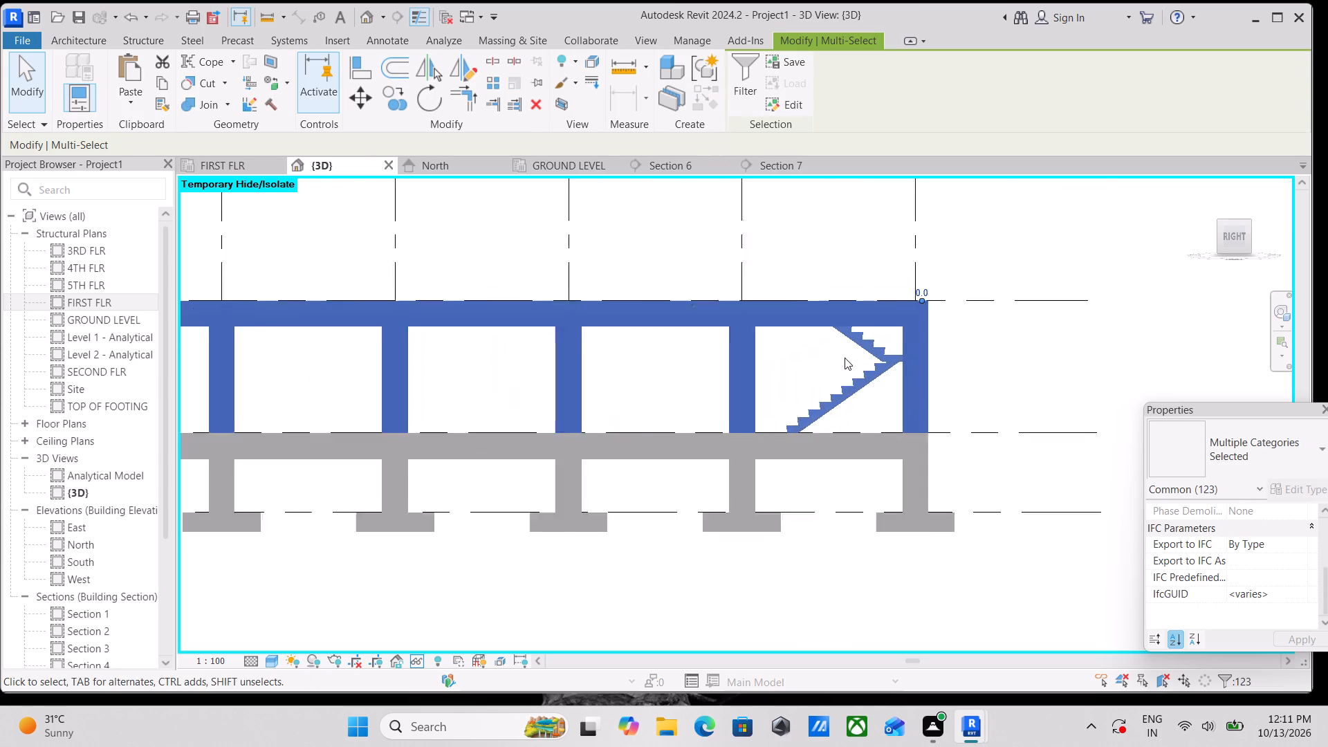
pyautogui.moveTo(647, 375); pyautogui.dragTo(801, 378, button='middle')
pyautogui.scroll(-2, 801, 378)
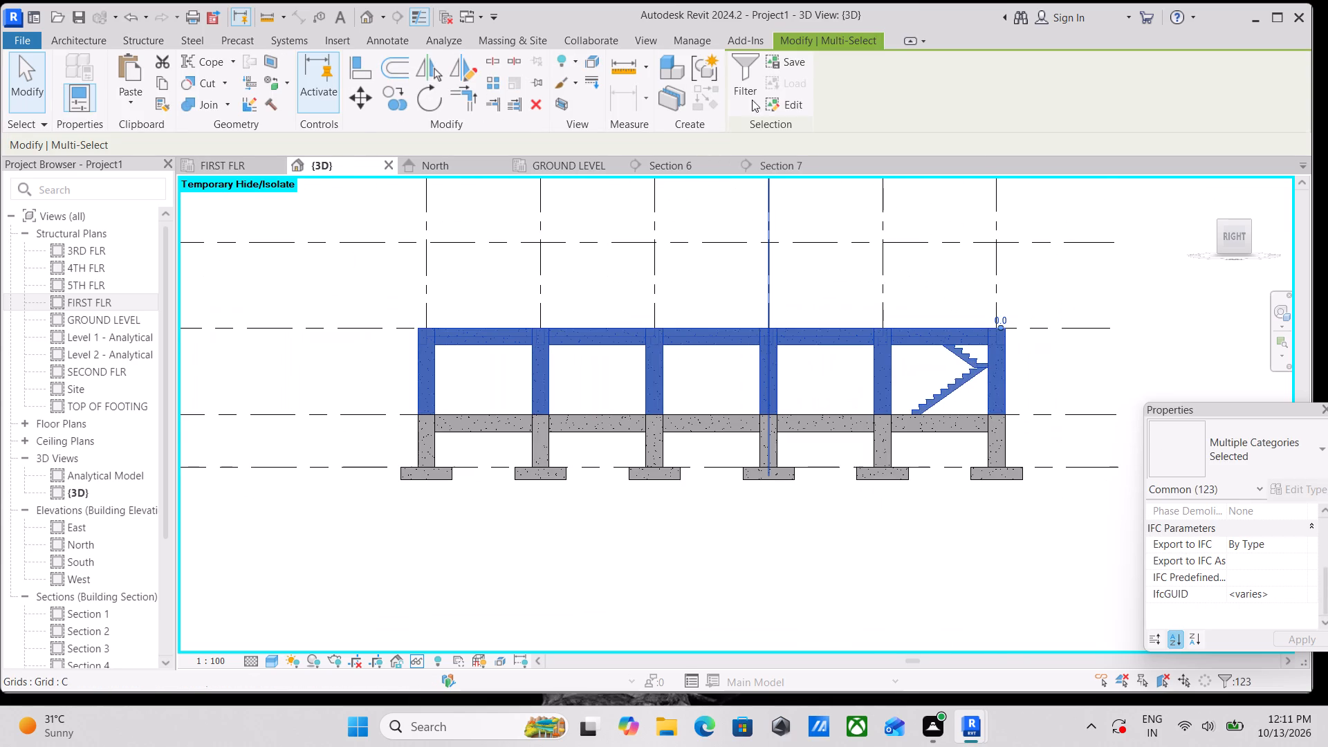
pyautogui.click(737, 82)
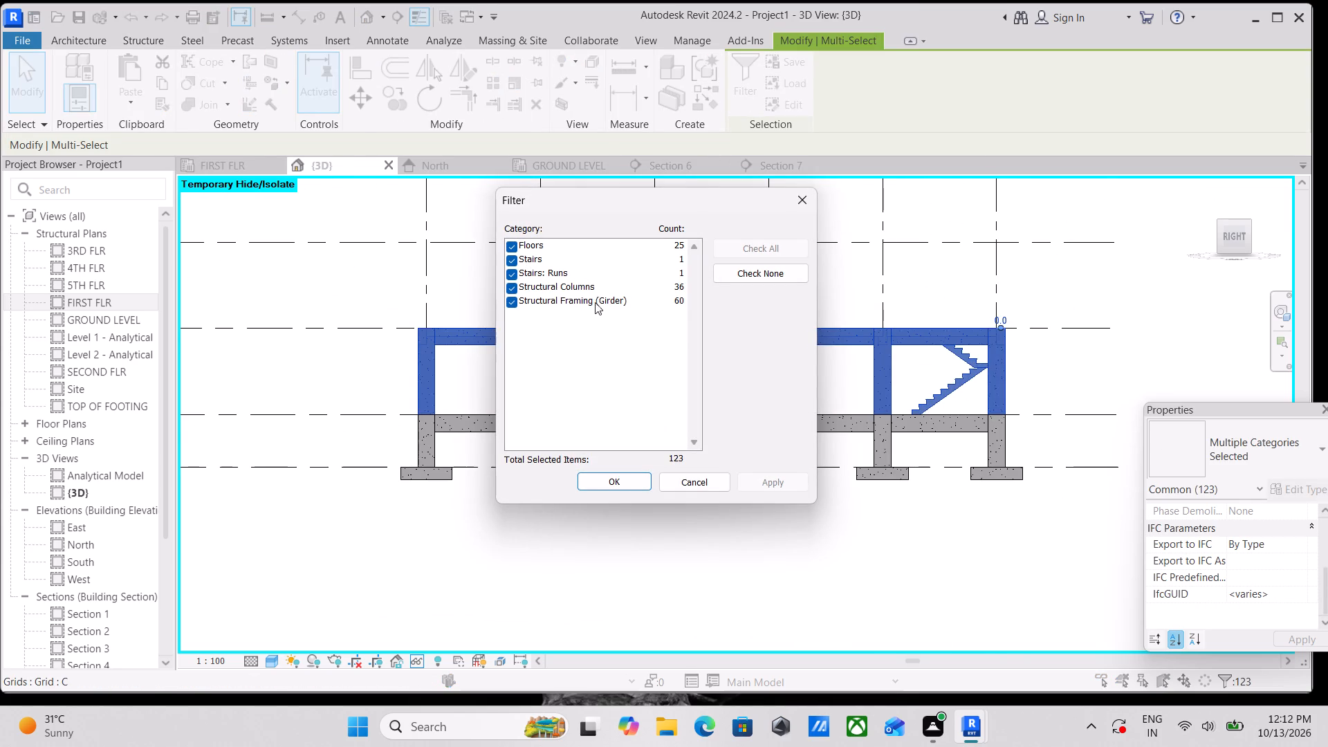
pyautogui.click(604, 483)
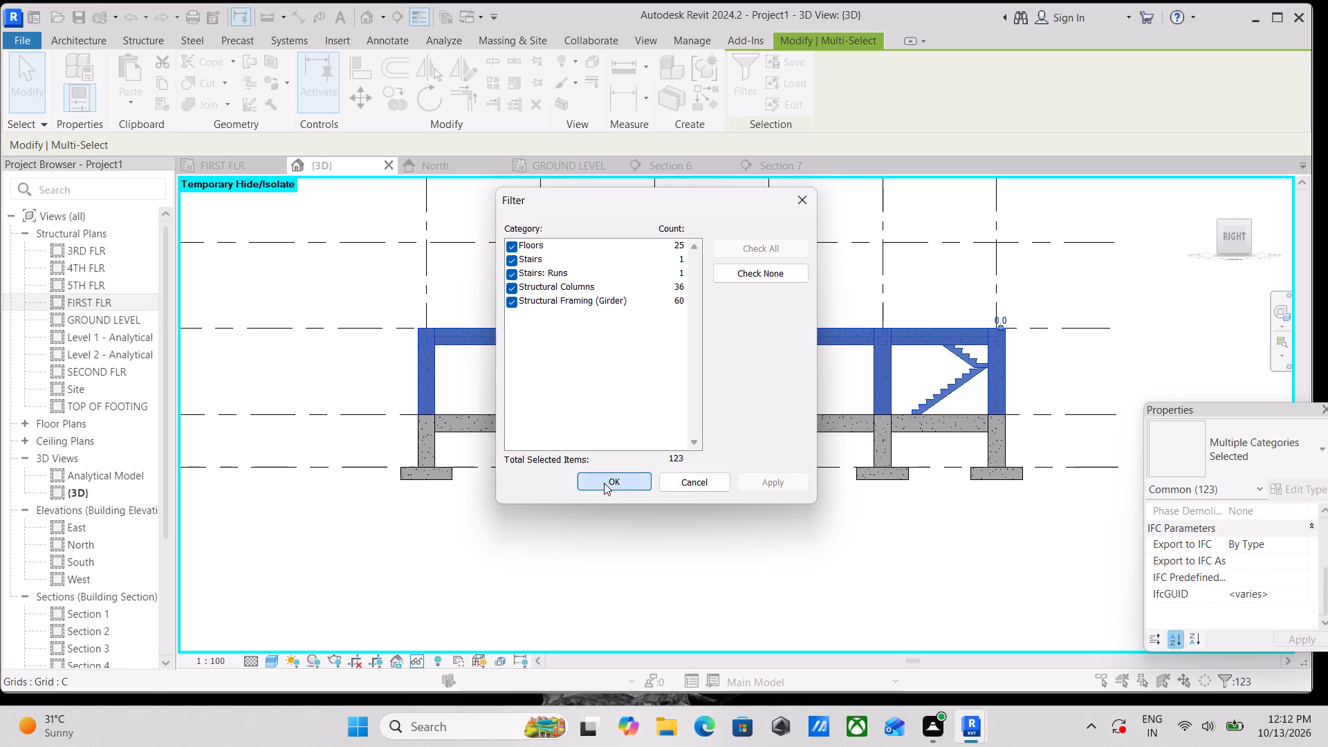
# Copy the selected storey to the clipboard and paste it aligned to SECOND FLR, 3RD FLR, 4TH FLR and 5TH FLR.
pyautogui.scroll(-3, 502, 316)
pyautogui.moveTo(486, 295); pyautogui.dragTo(600, 299, button='middle')
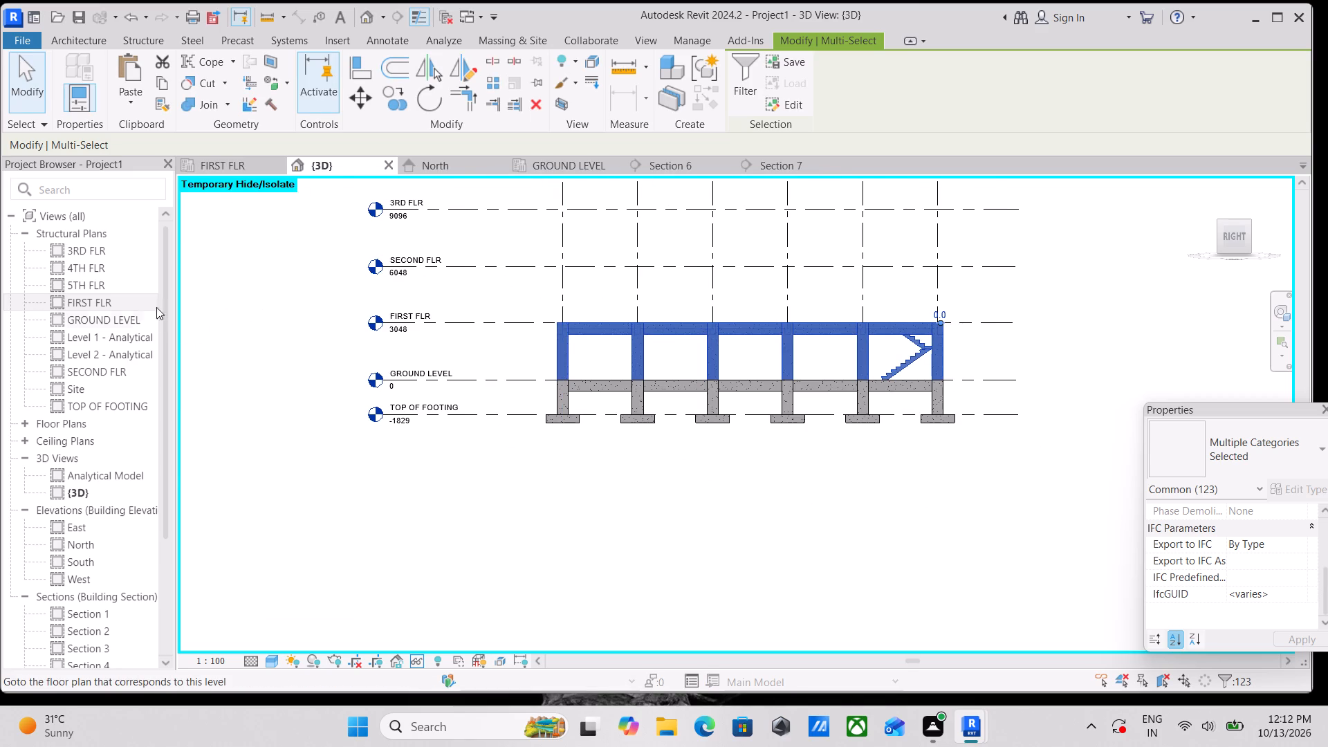
pyautogui.scroll(-2, 410, 446)
pyautogui.moveTo(458, 362); pyautogui.dragTo(496, 389, button='middle')
pyautogui.moveTo(496, 389); pyautogui.dragTo(508, 427, button='middle')
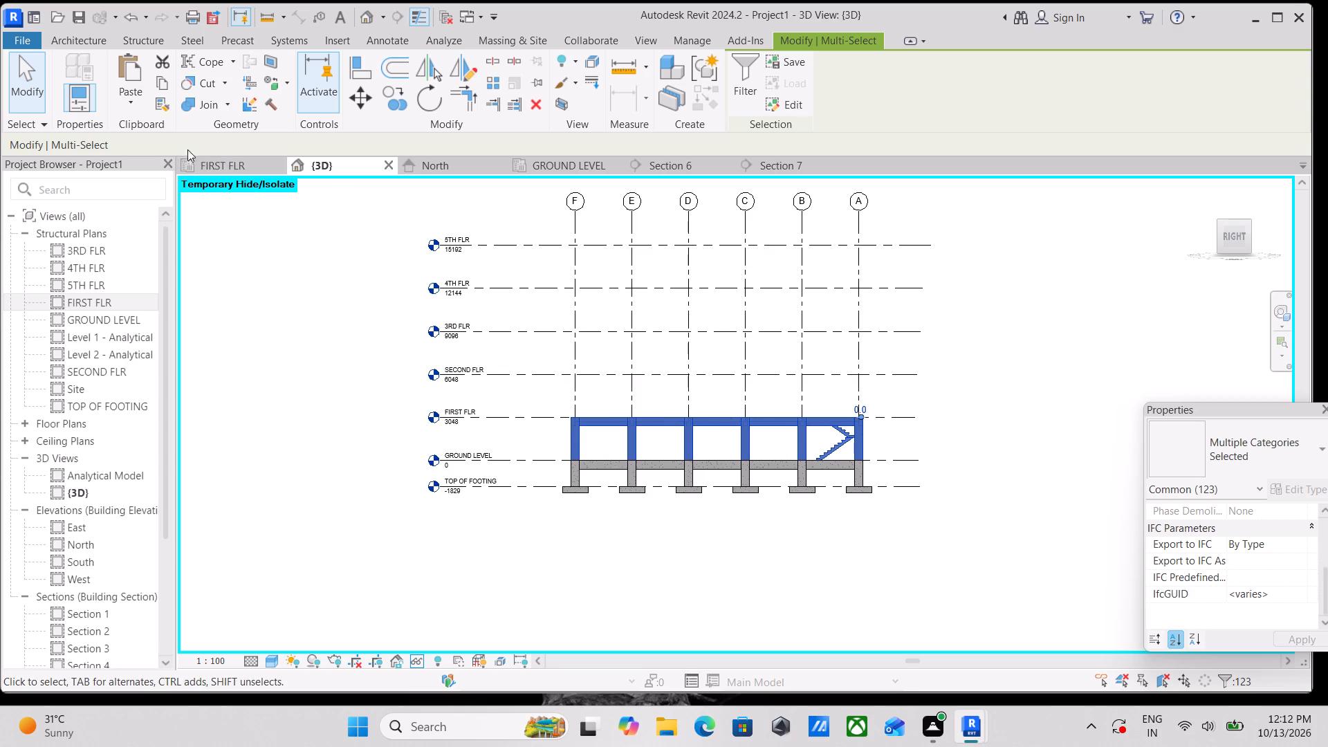
pyautogui.click(159, 82)
pyautogui.click(135, 99)
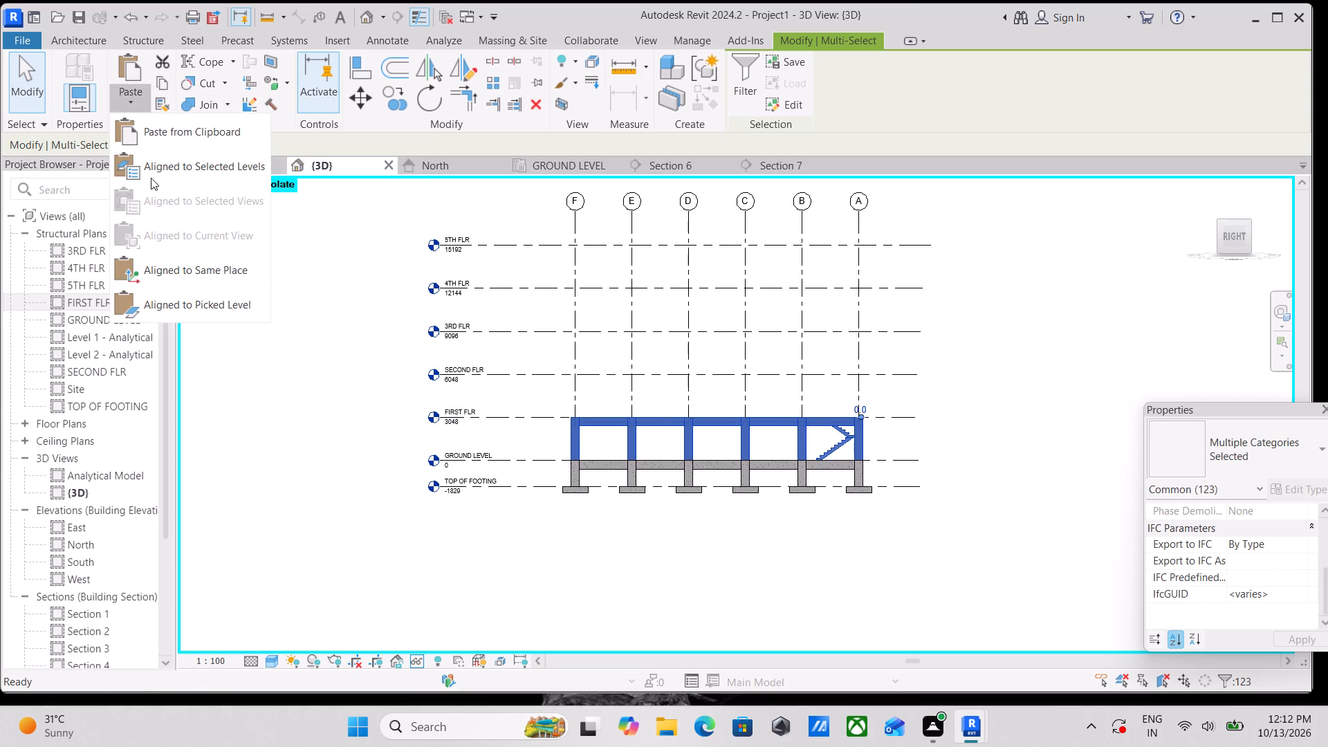
pyautogui.click(192, 168)
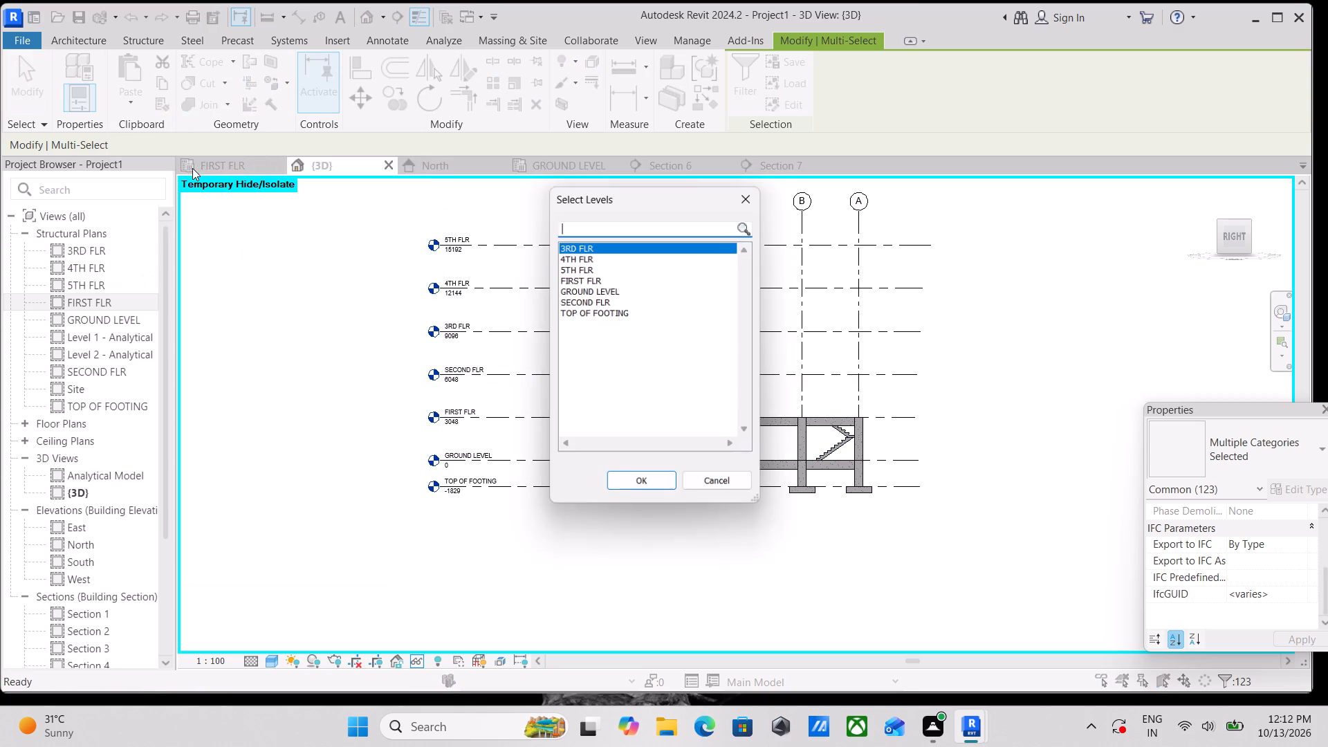
pyautogui.keyDown('ctrl'); pyautogui.click(578, 300); pyautogui.keyUp('ctrl')
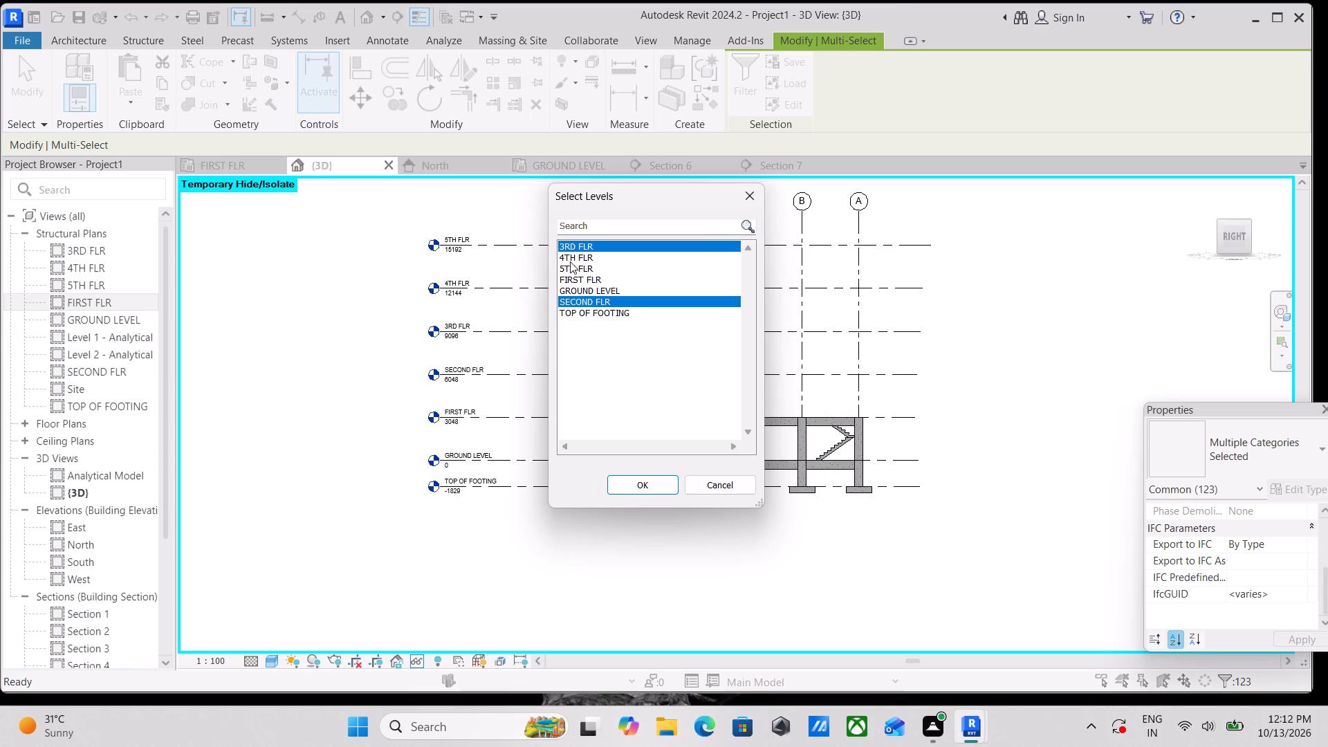
pyautogui.keyDown('ctrl'); pyautogui.click(573, 257); pyautogui.keyUp('ctrl')
pyautogui.keyDown('ctrl'); pyautogui.click(582, 270); pyautogui.keyUp('ctrl')
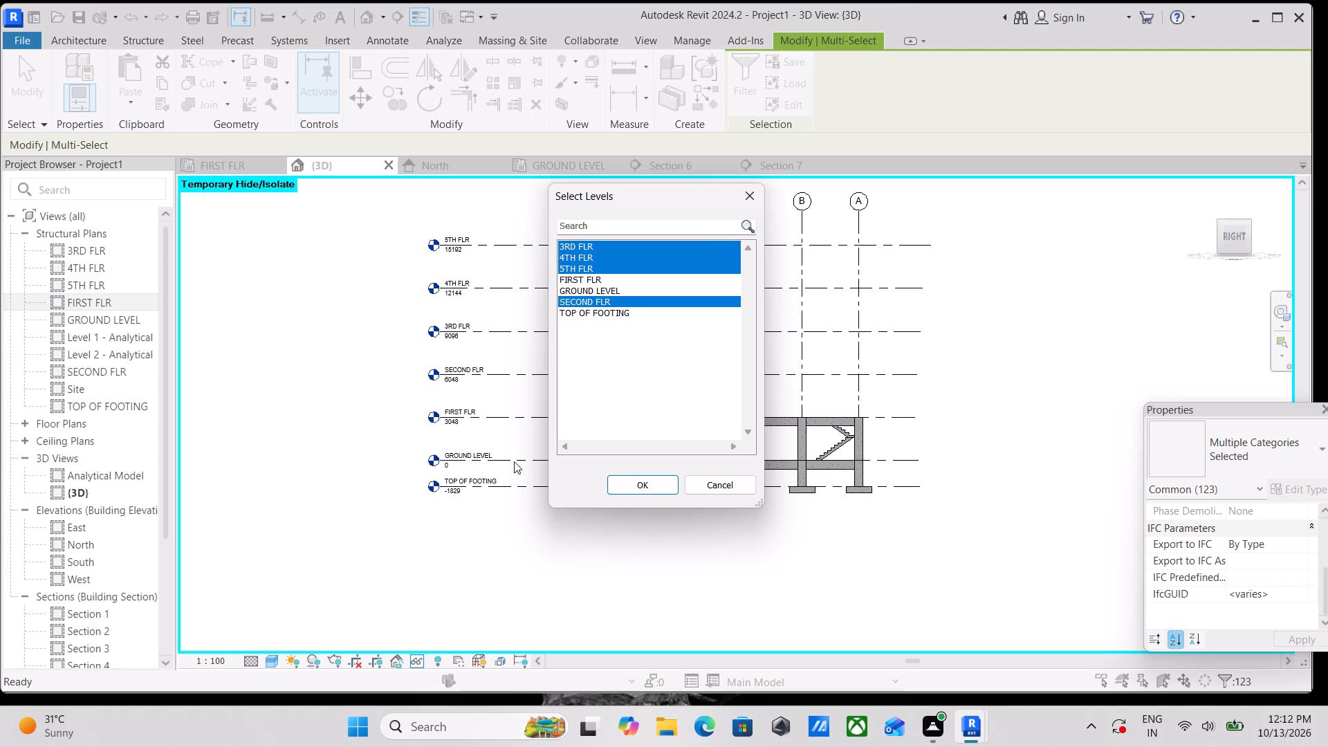
pyautogui.click(656, 485)
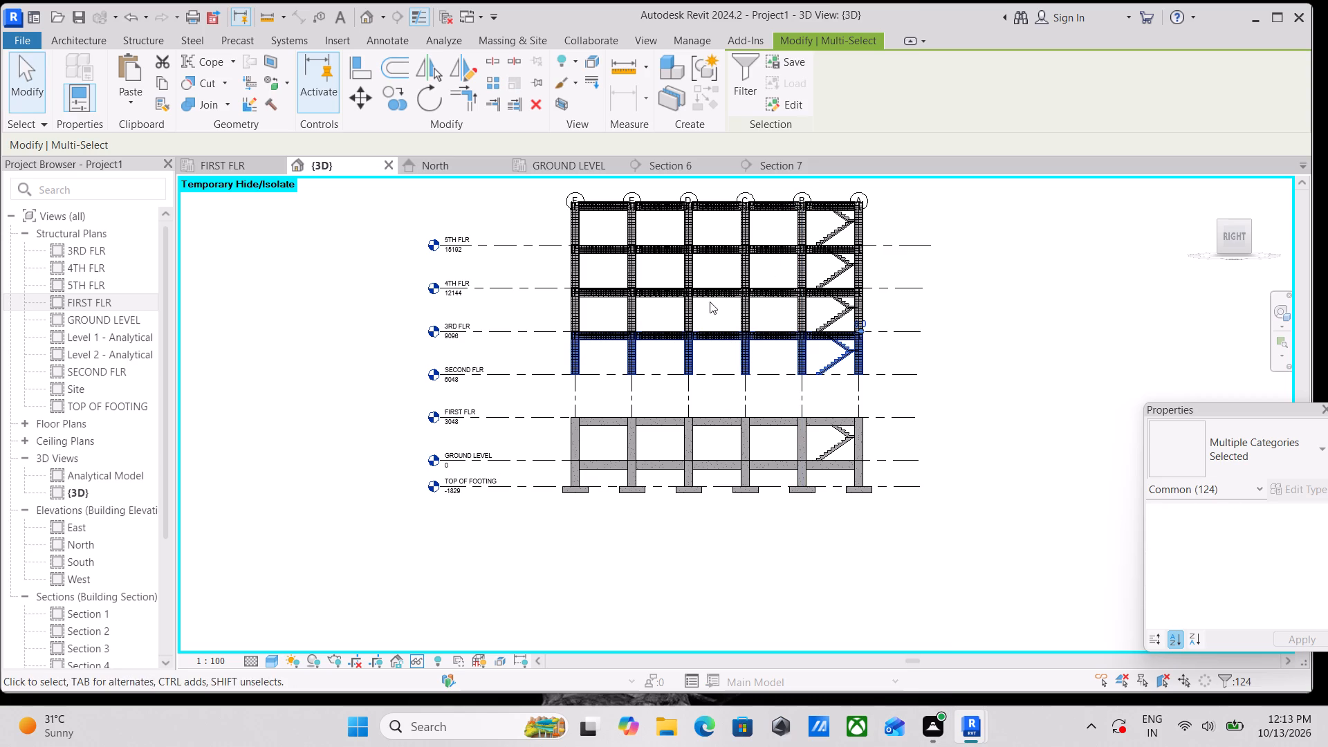
pyautogui.scroll(1, 643, 294)
pyautogui.scroll(-2, 571, 290)
pyautogui.scroll(2, 529, 220)
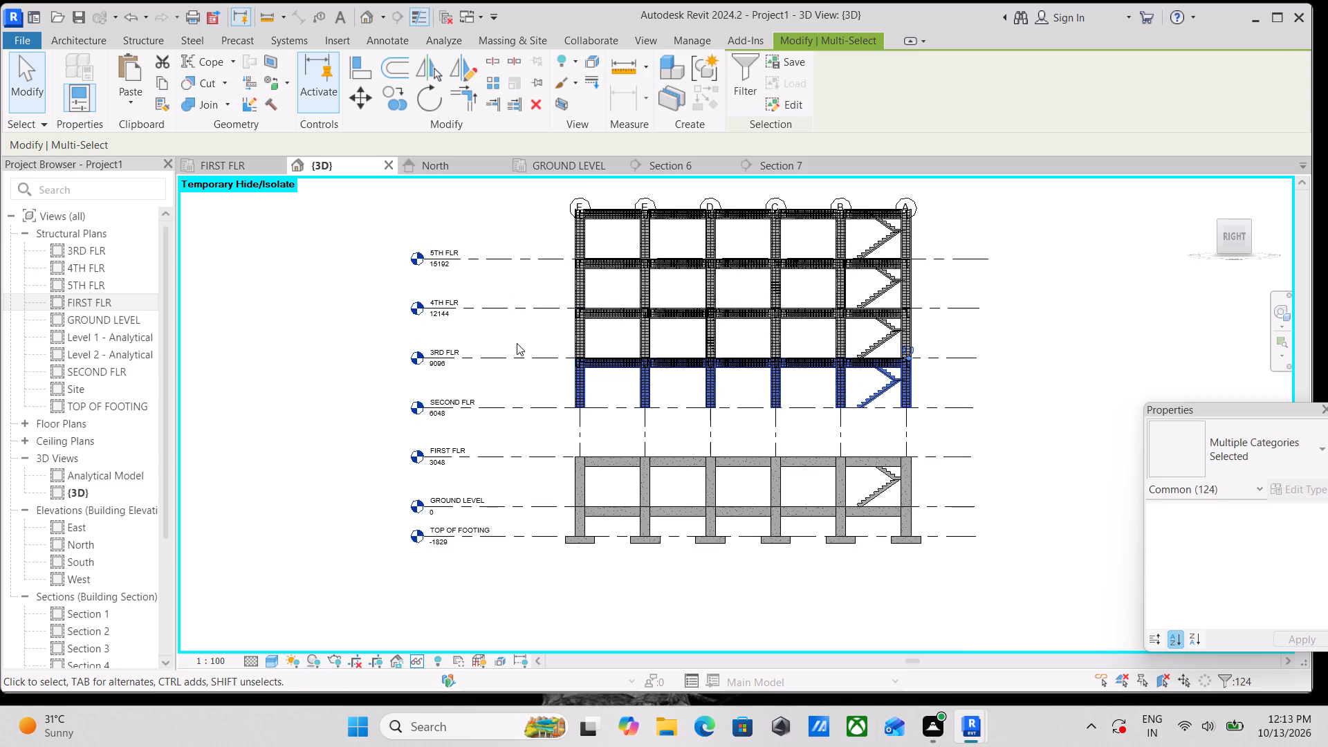
pyautogui.scroll(3, 625, 423)
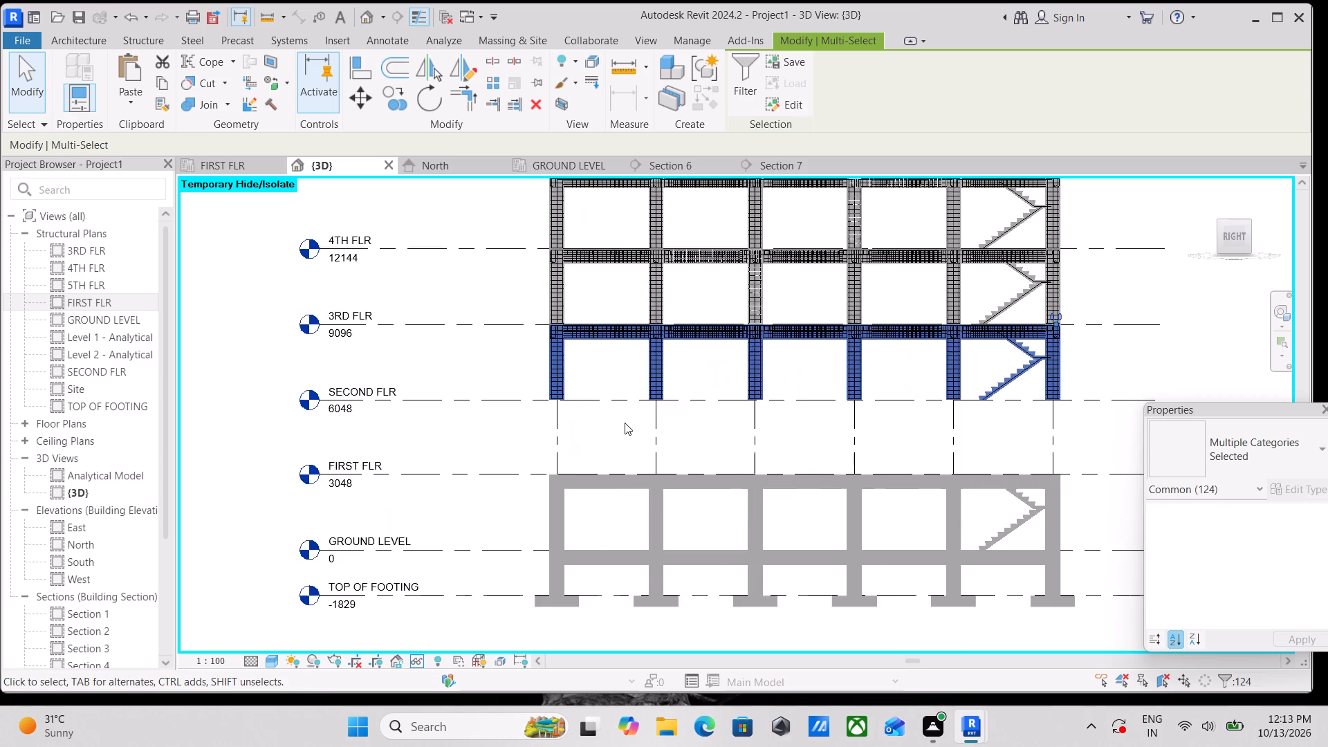
pyautogui.scroll(4, 625, 423)
pyautogui.scroll(-3, 616, 434)
pyautogui.press('Escape')
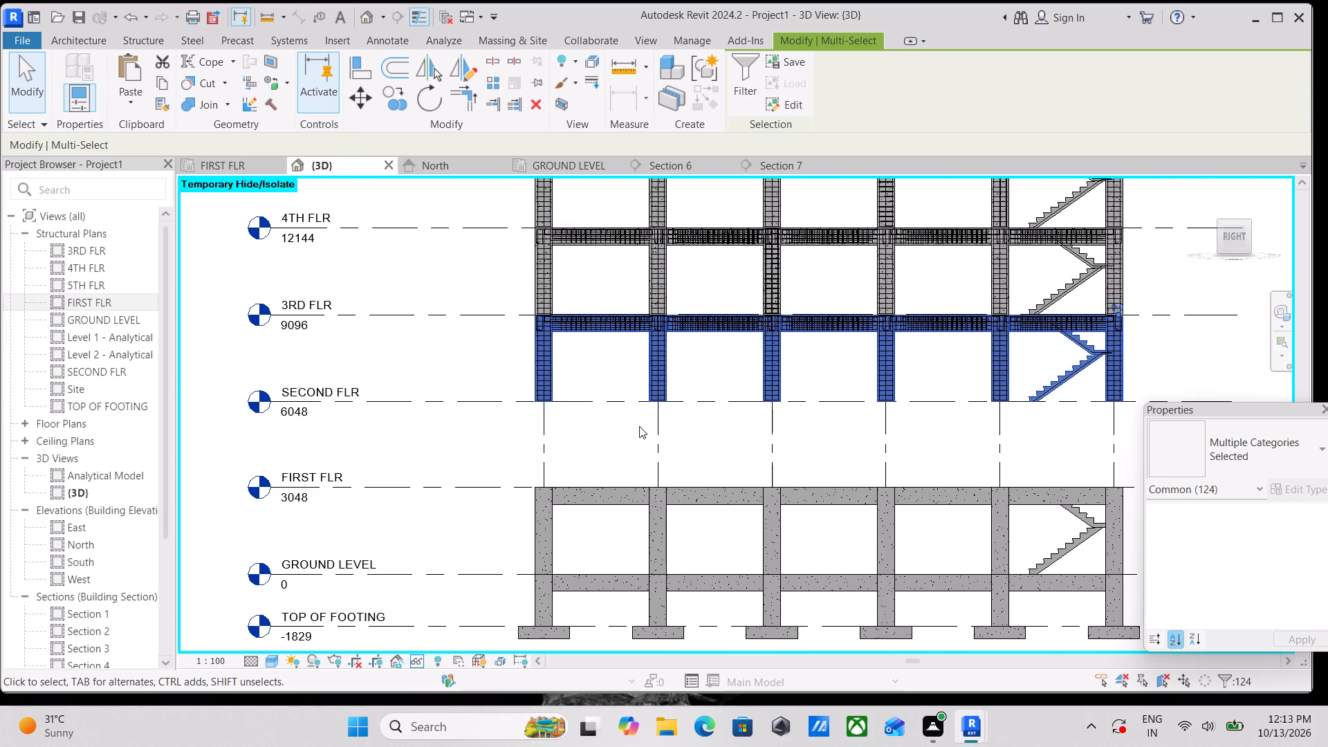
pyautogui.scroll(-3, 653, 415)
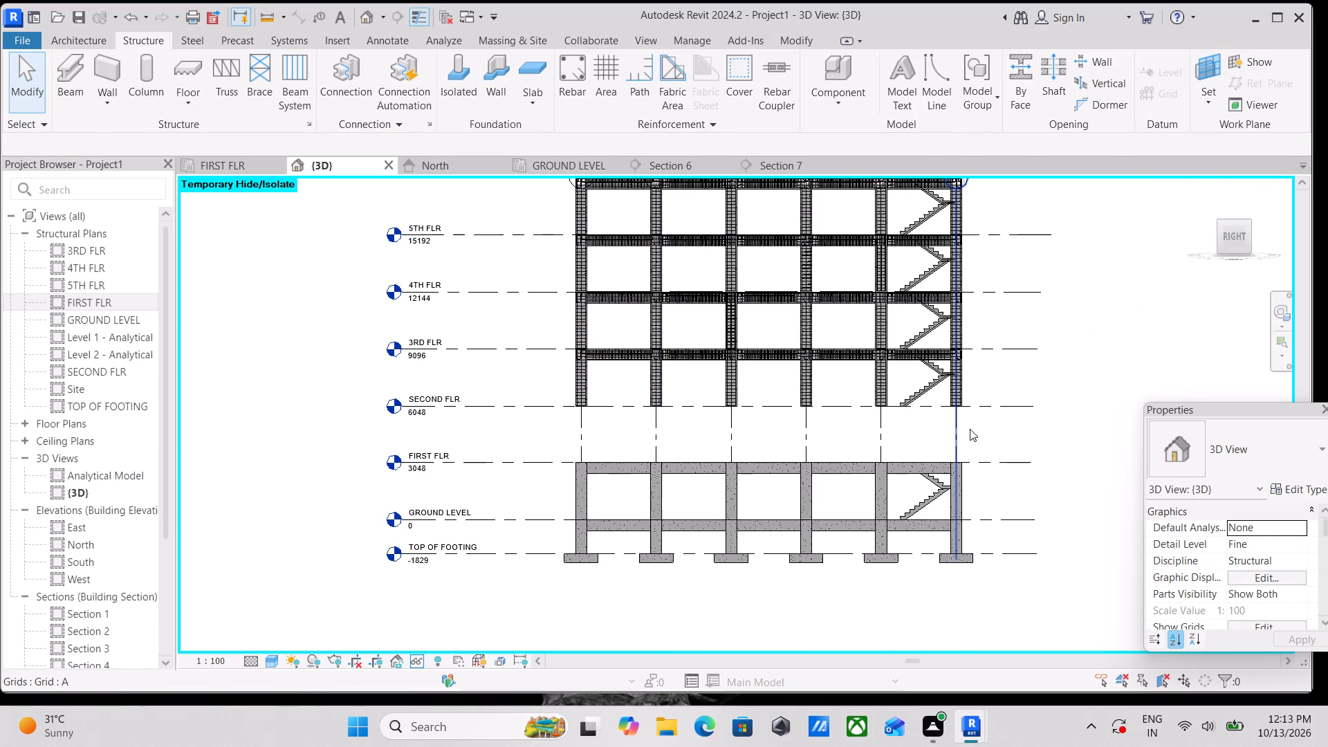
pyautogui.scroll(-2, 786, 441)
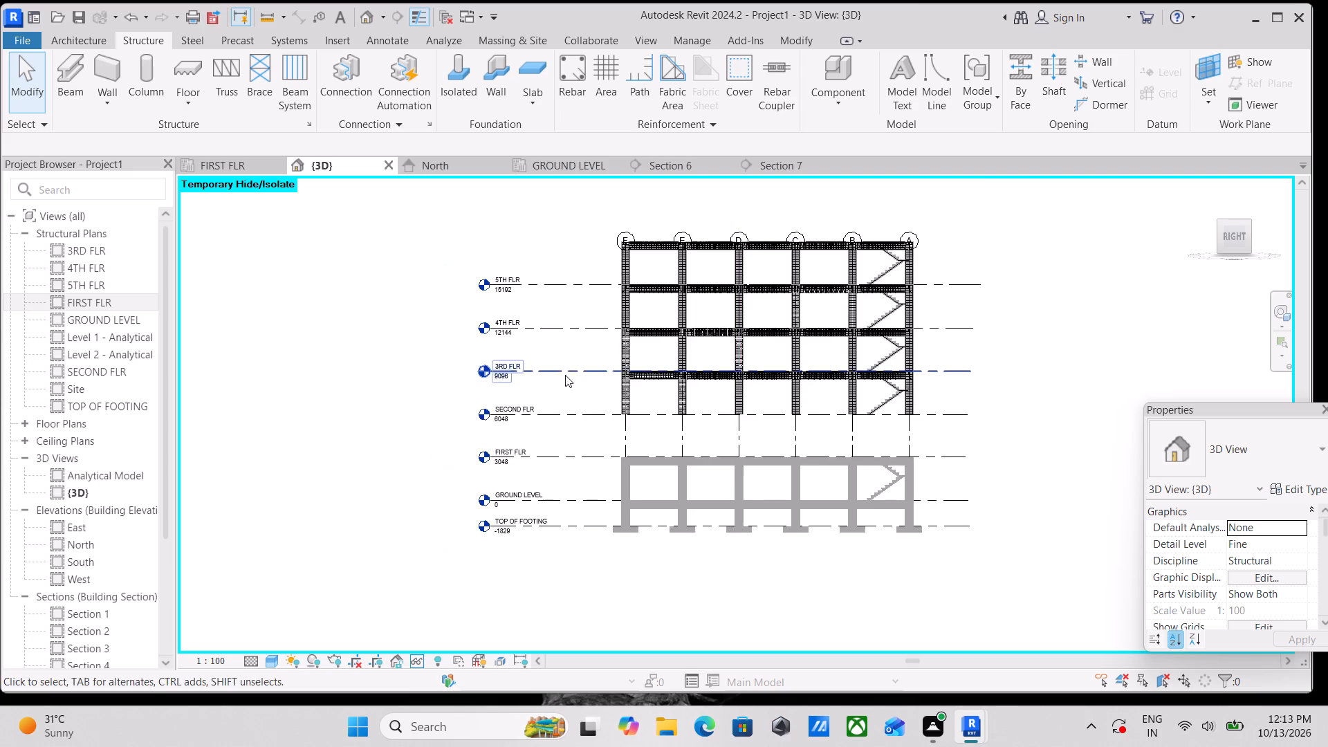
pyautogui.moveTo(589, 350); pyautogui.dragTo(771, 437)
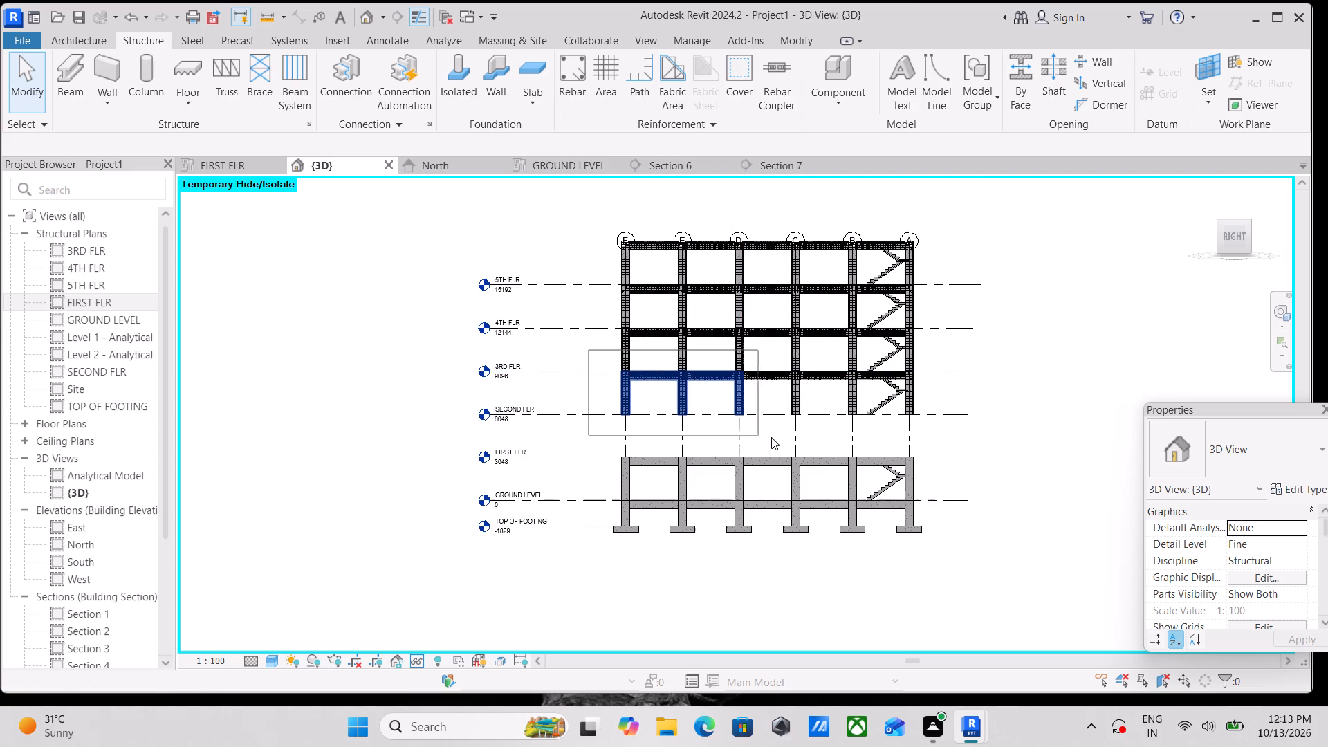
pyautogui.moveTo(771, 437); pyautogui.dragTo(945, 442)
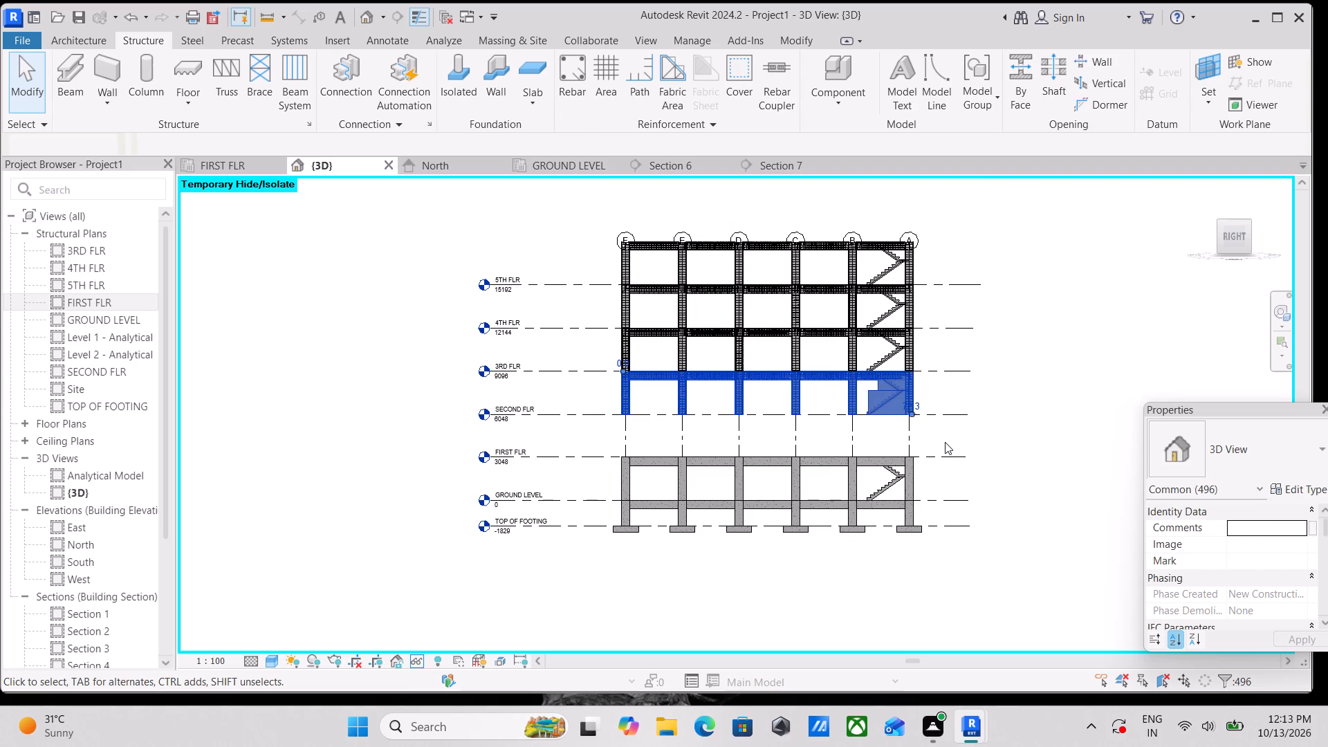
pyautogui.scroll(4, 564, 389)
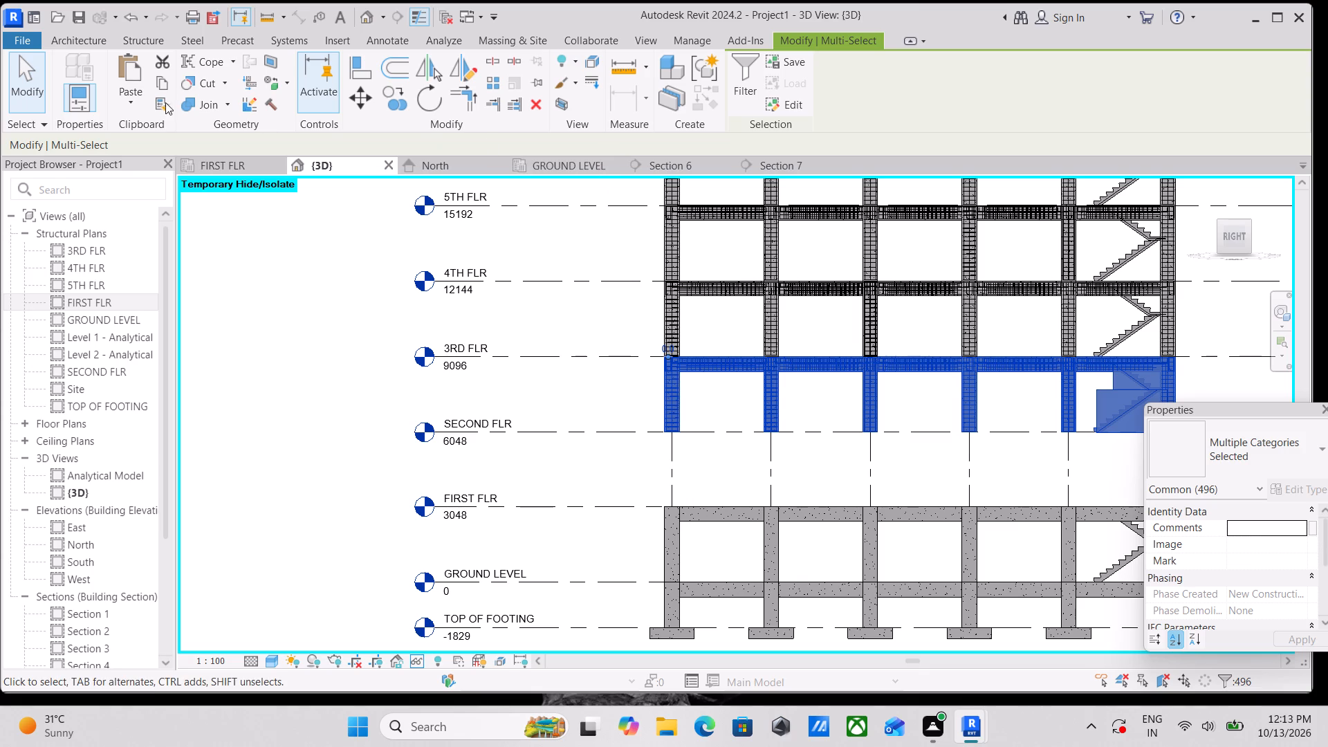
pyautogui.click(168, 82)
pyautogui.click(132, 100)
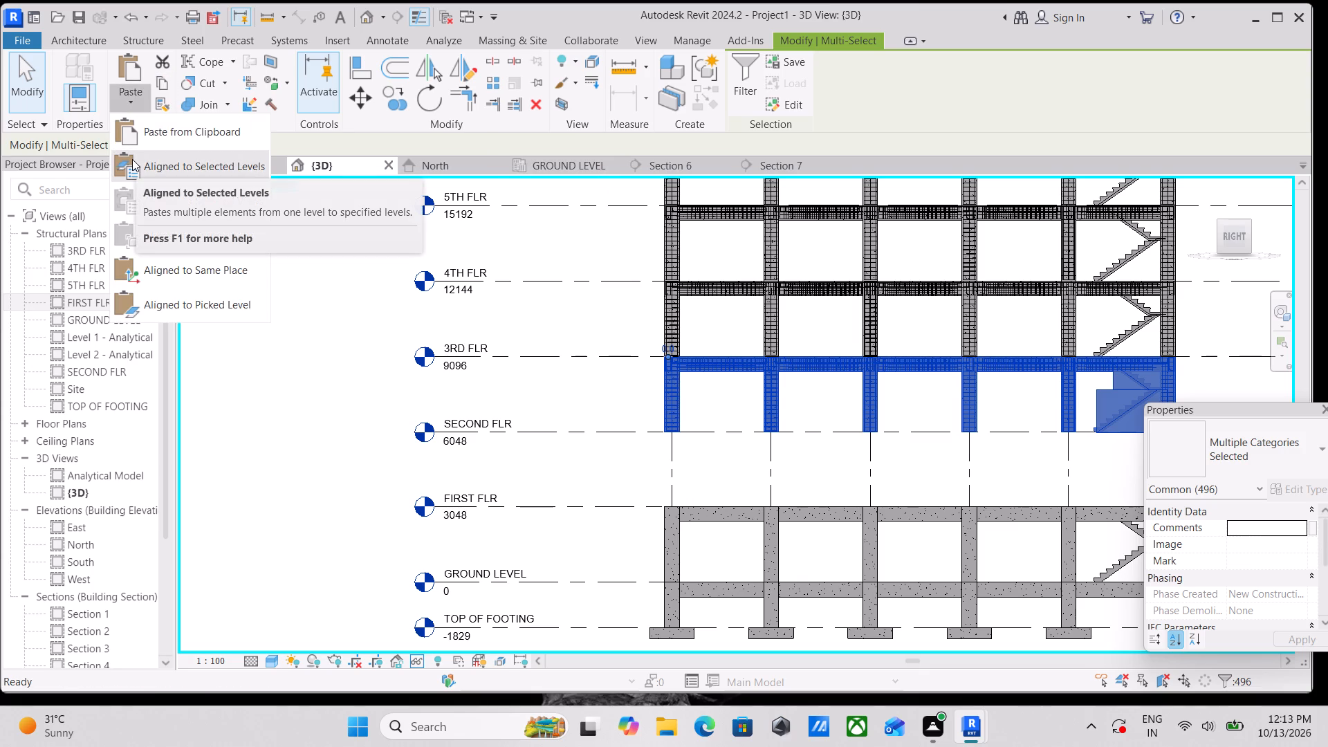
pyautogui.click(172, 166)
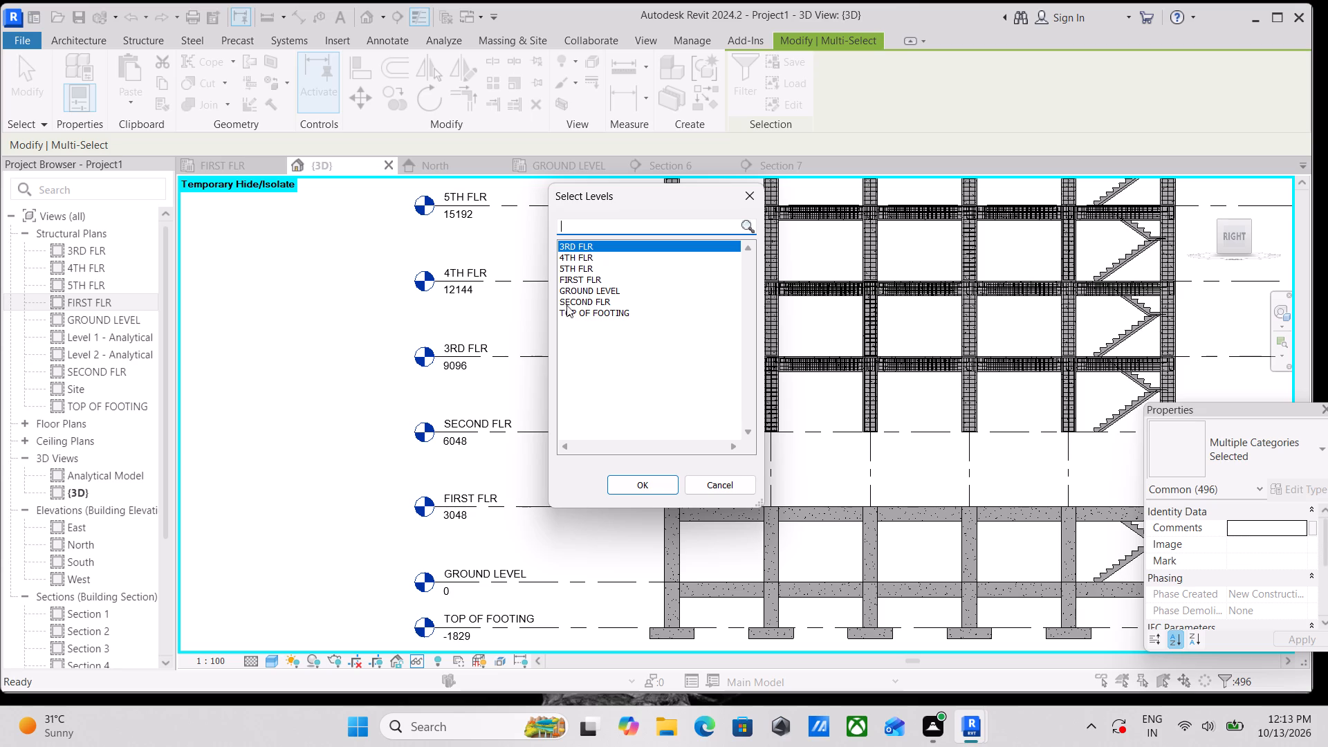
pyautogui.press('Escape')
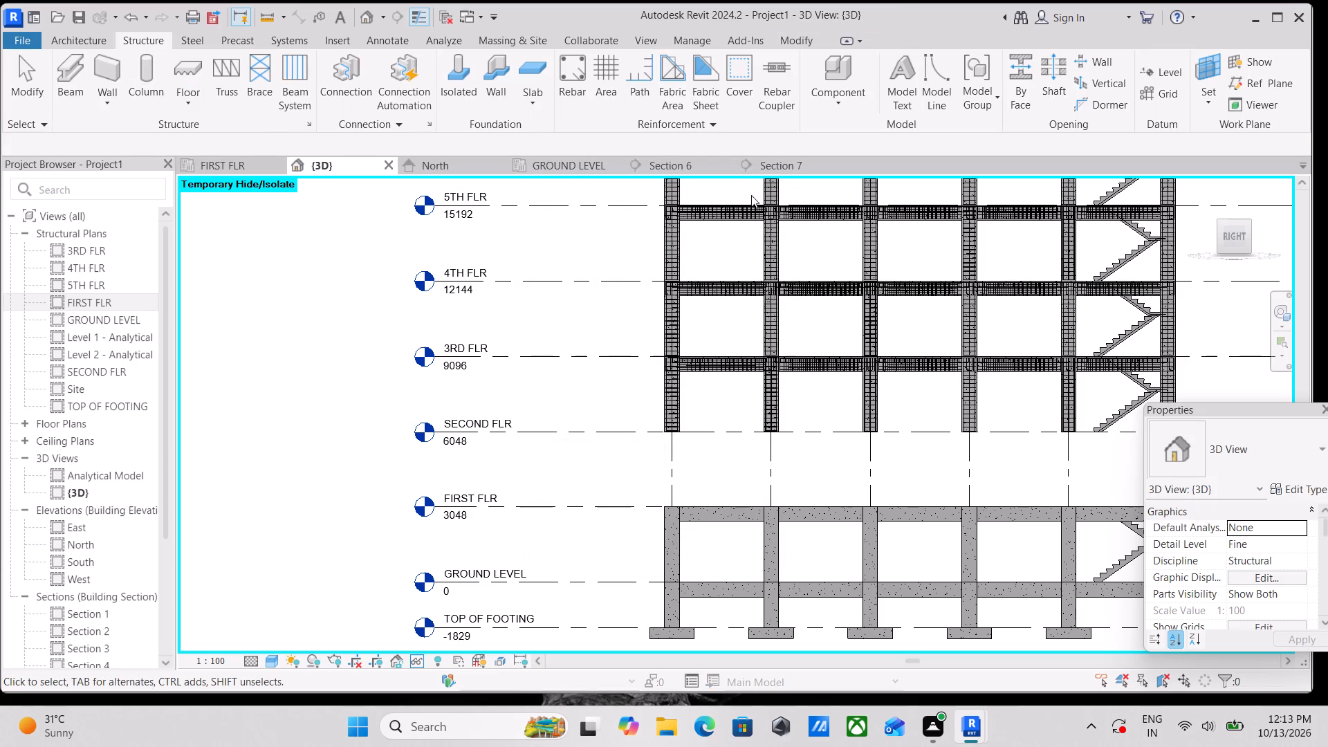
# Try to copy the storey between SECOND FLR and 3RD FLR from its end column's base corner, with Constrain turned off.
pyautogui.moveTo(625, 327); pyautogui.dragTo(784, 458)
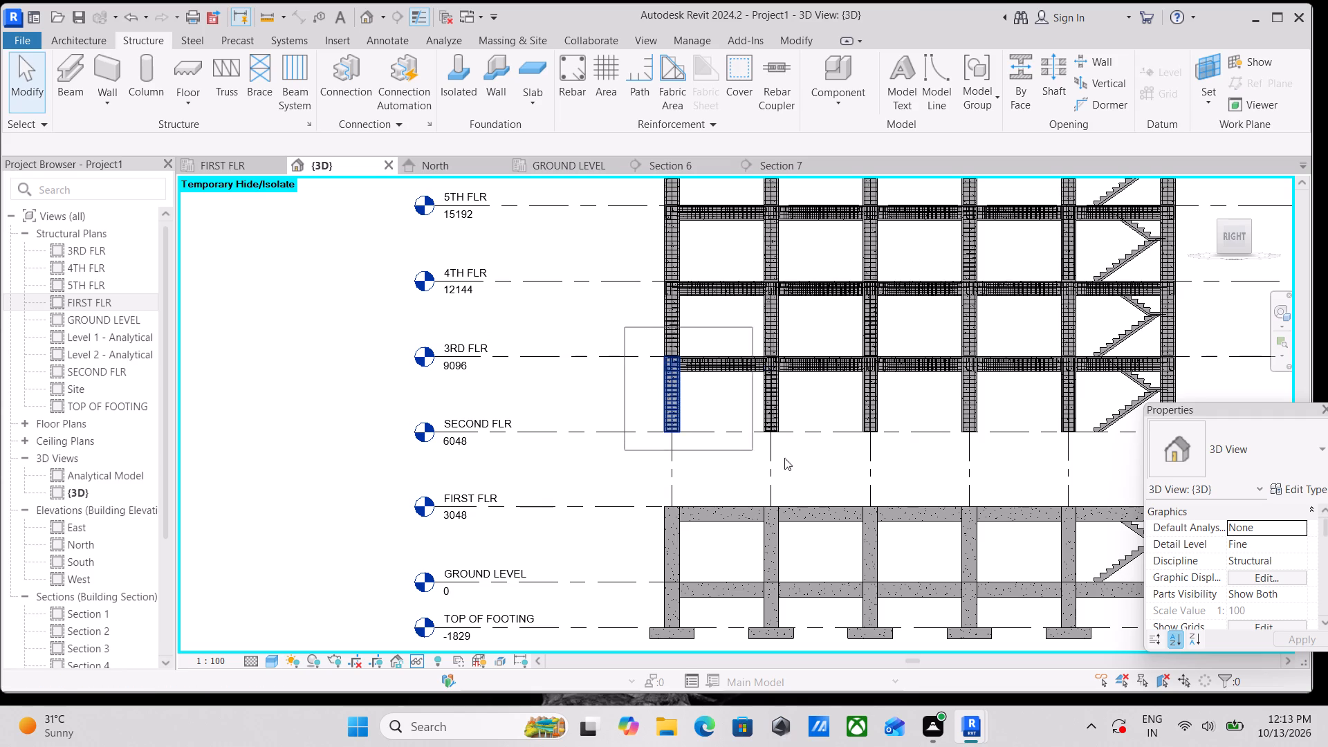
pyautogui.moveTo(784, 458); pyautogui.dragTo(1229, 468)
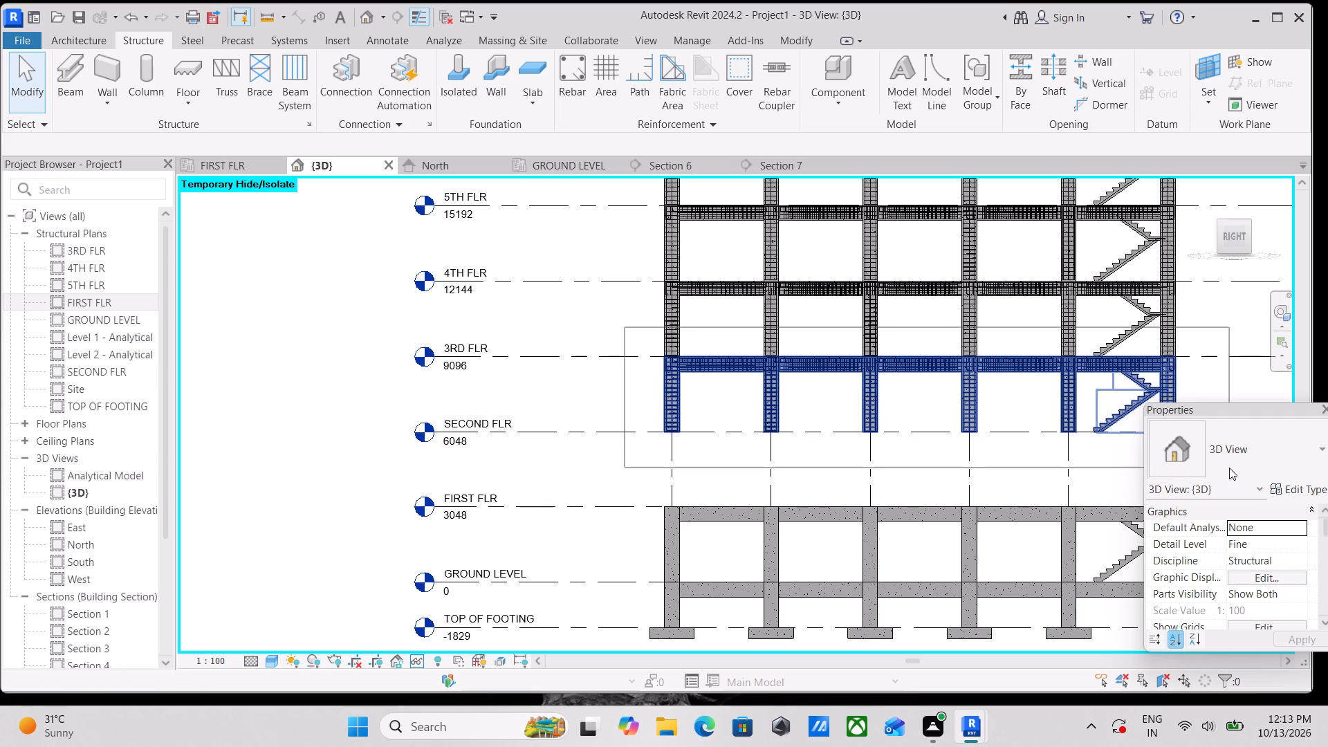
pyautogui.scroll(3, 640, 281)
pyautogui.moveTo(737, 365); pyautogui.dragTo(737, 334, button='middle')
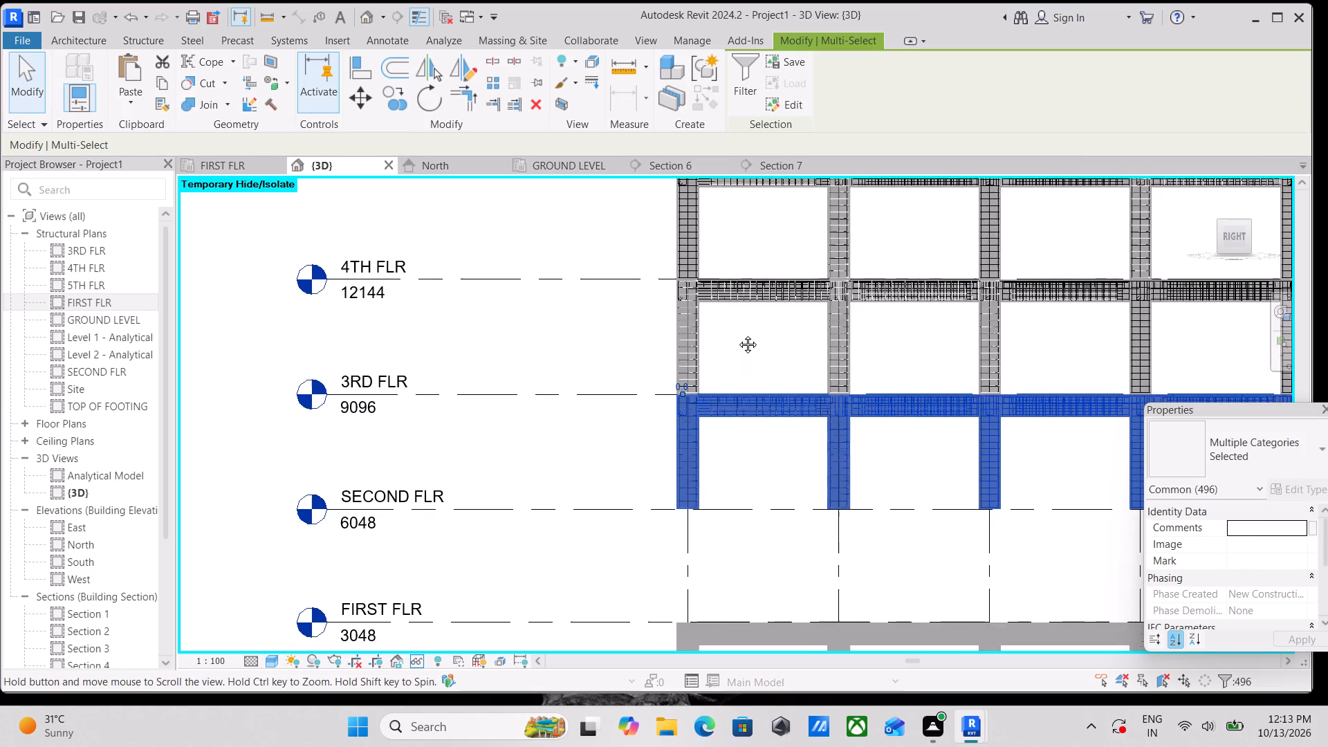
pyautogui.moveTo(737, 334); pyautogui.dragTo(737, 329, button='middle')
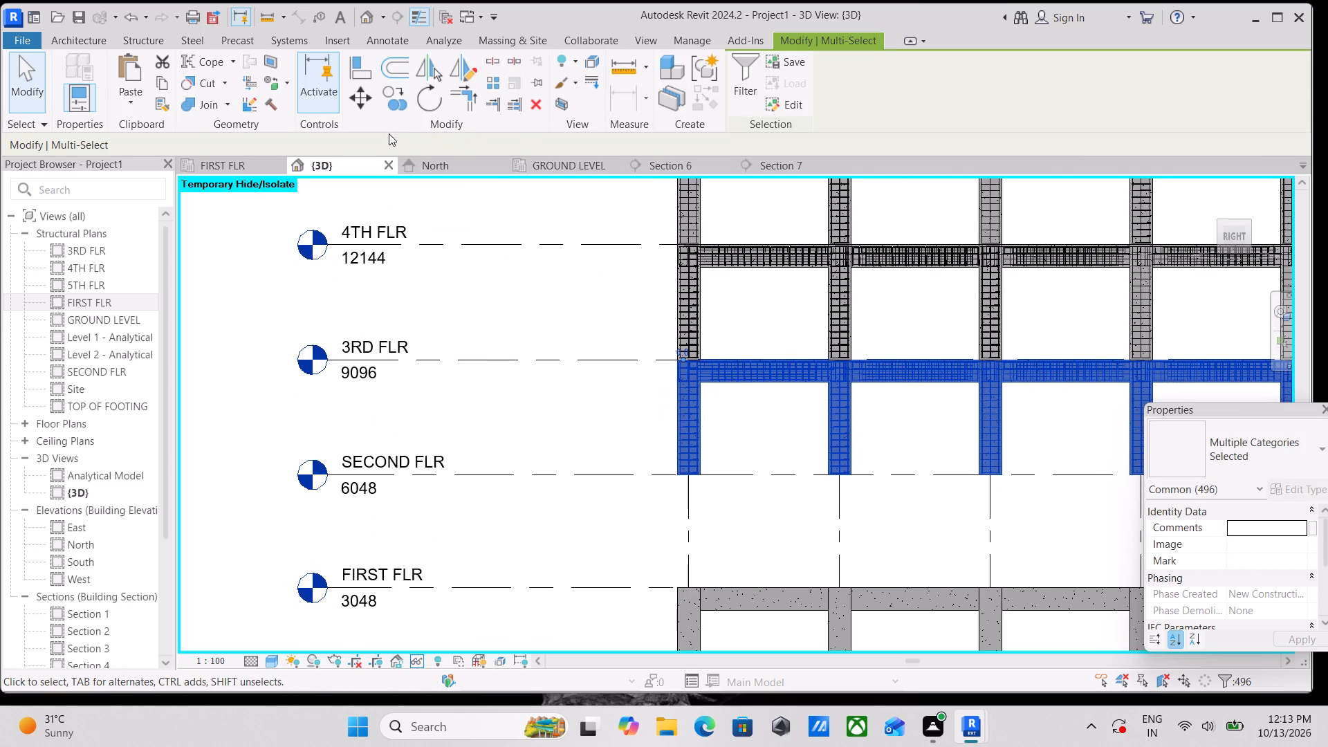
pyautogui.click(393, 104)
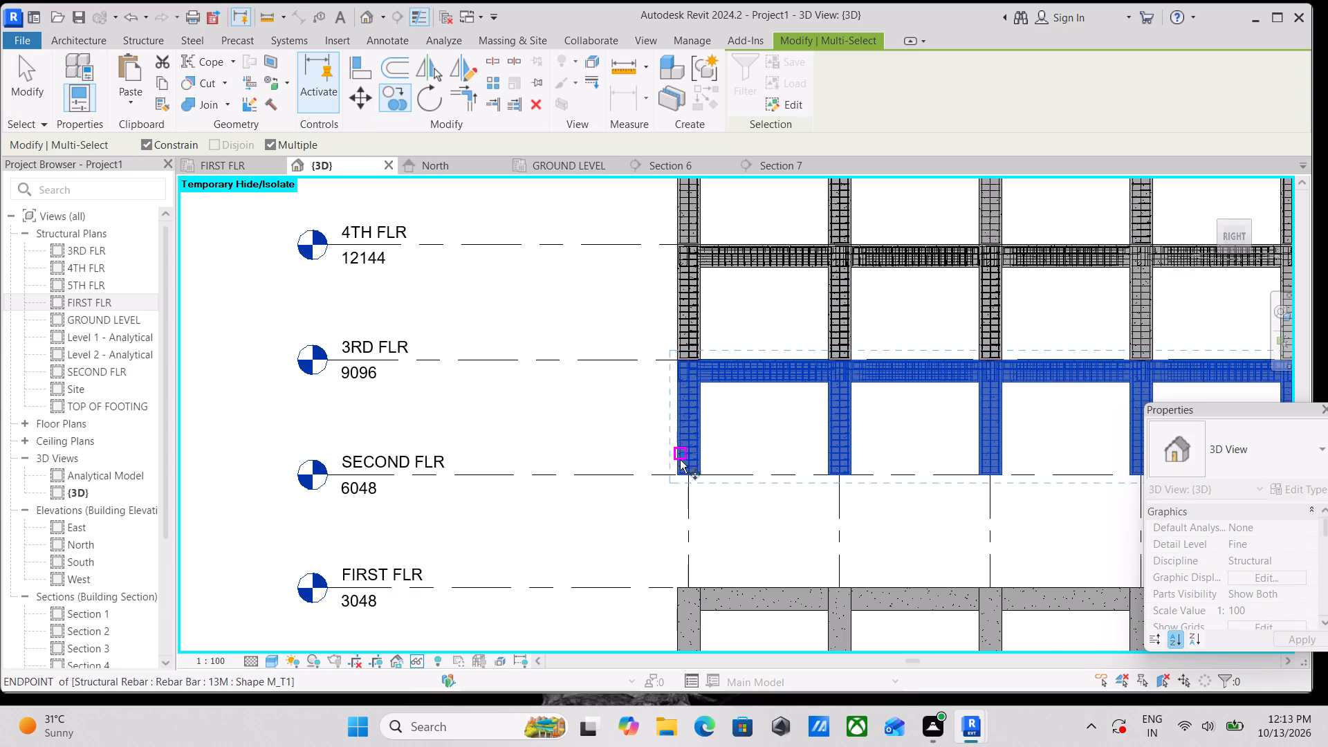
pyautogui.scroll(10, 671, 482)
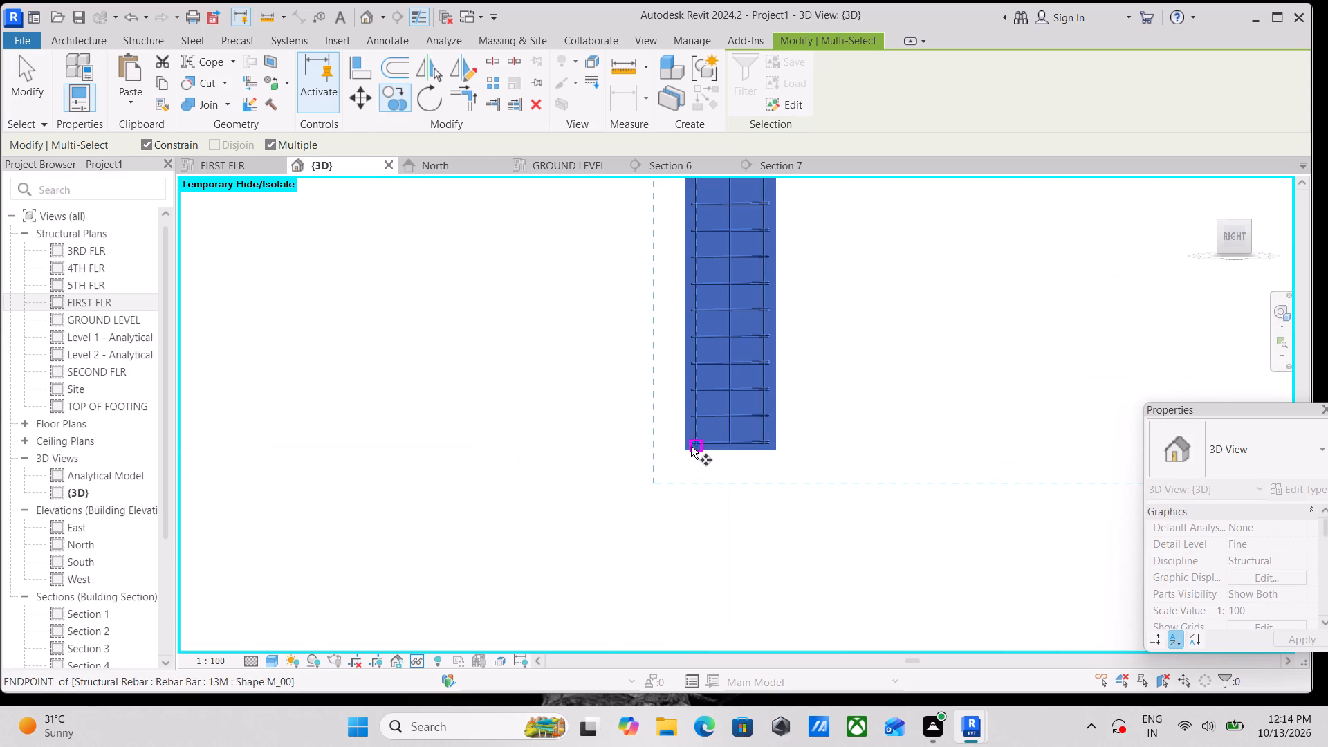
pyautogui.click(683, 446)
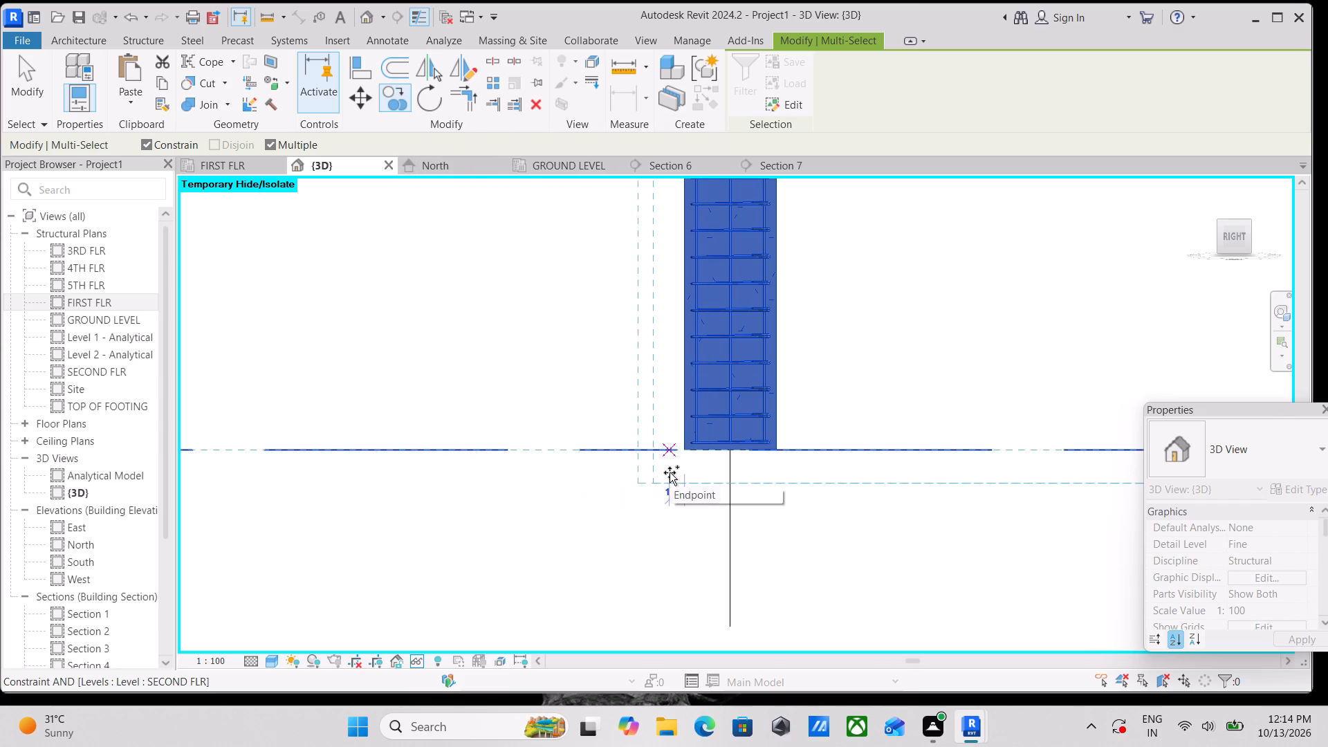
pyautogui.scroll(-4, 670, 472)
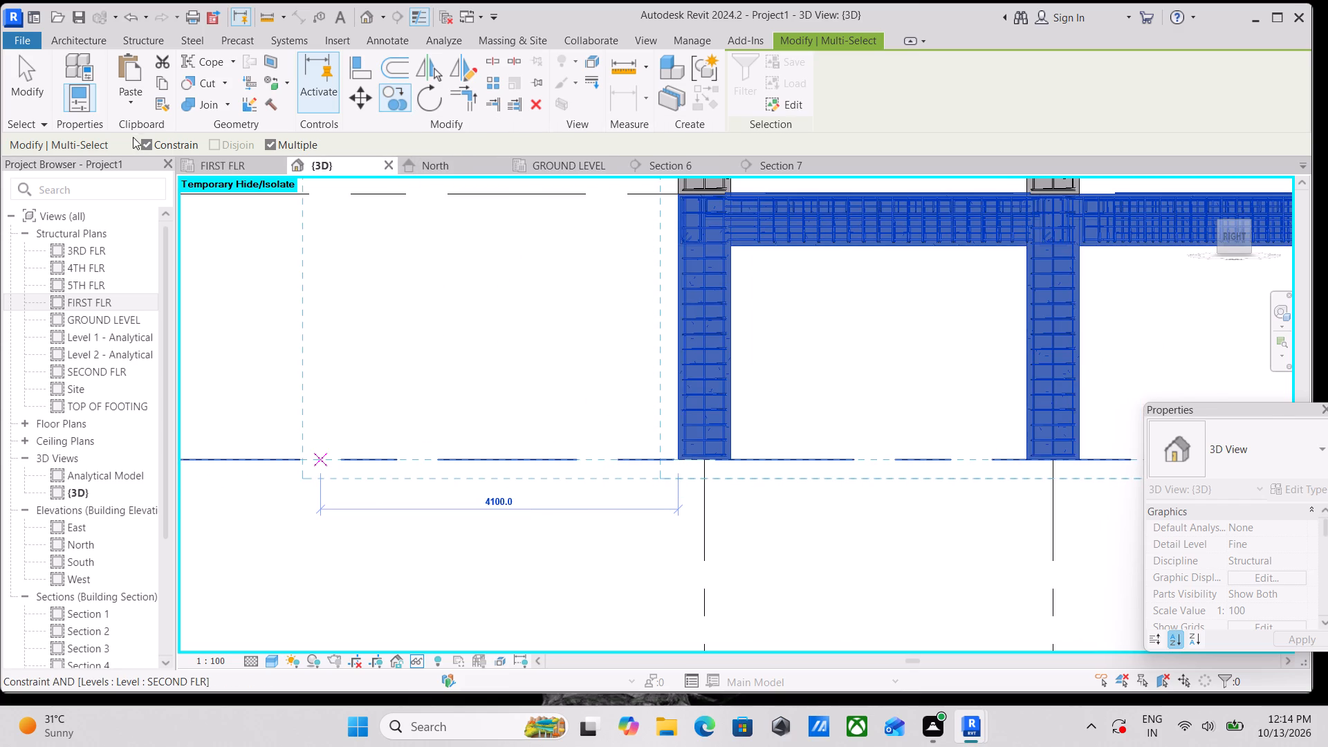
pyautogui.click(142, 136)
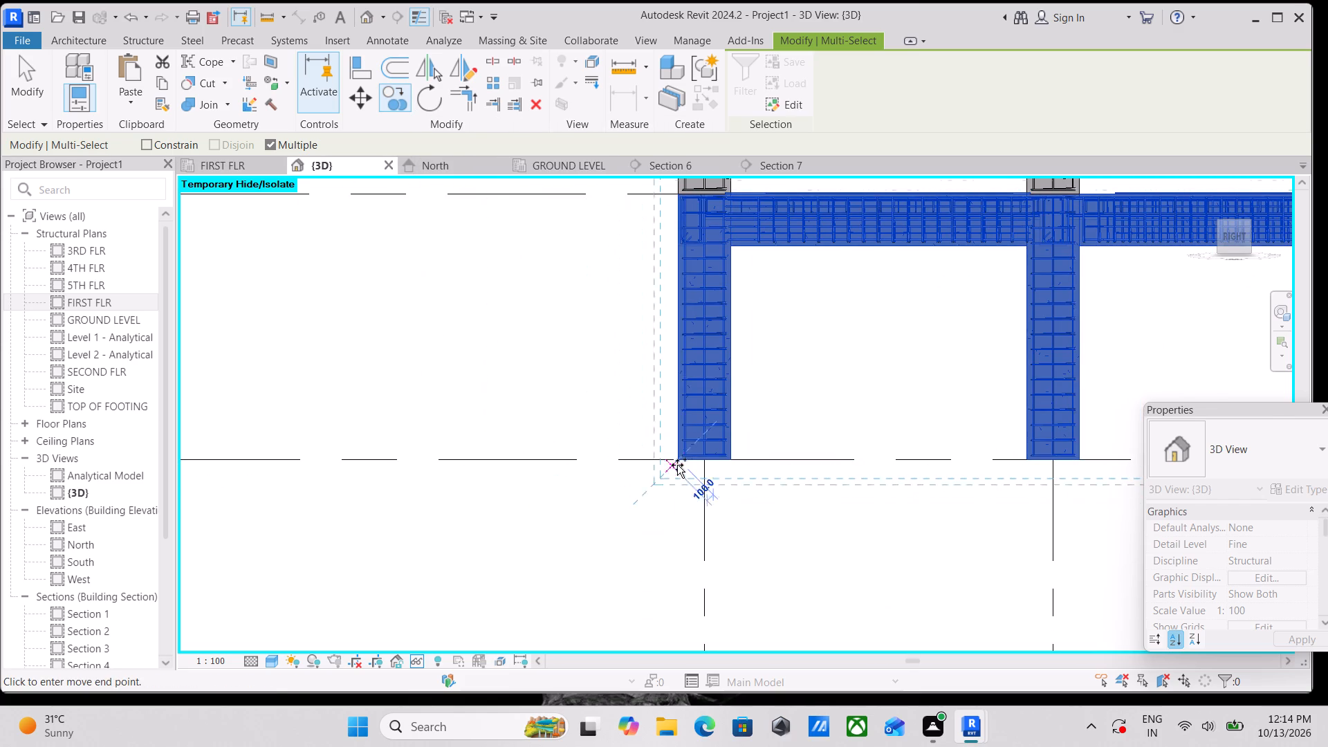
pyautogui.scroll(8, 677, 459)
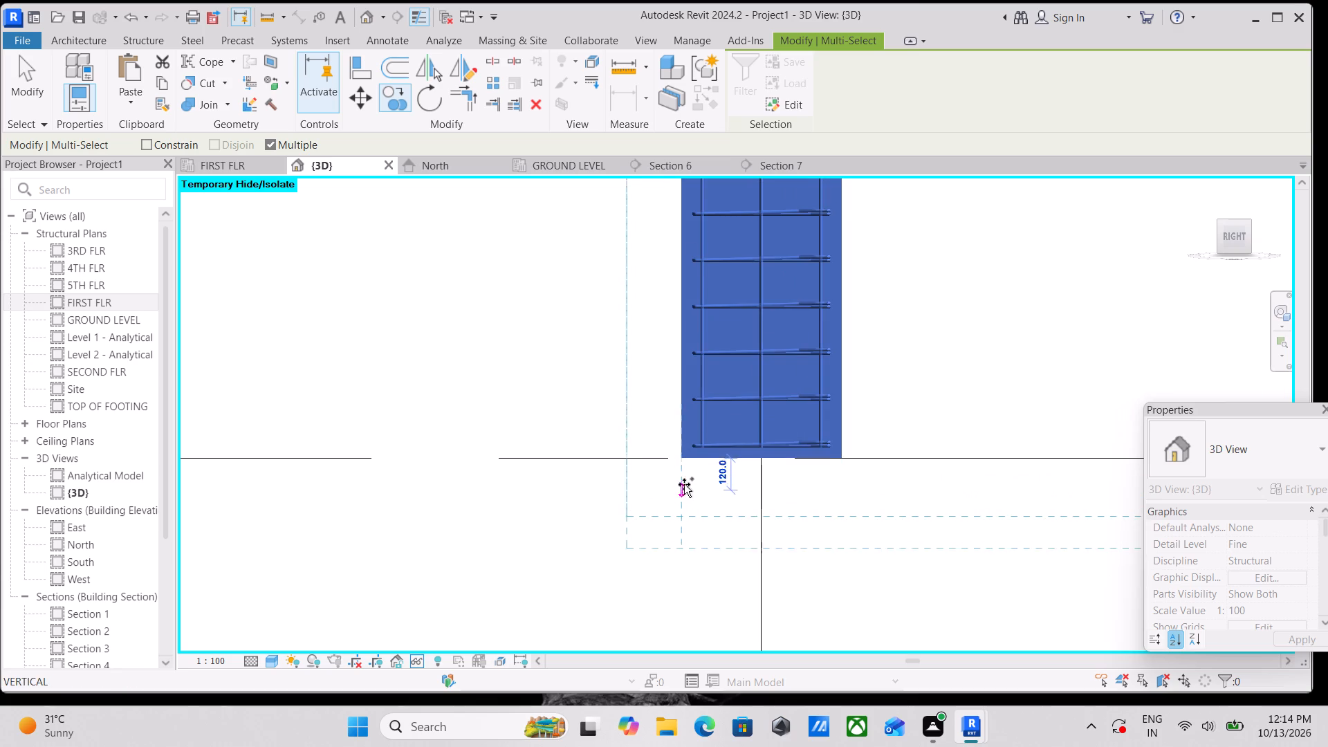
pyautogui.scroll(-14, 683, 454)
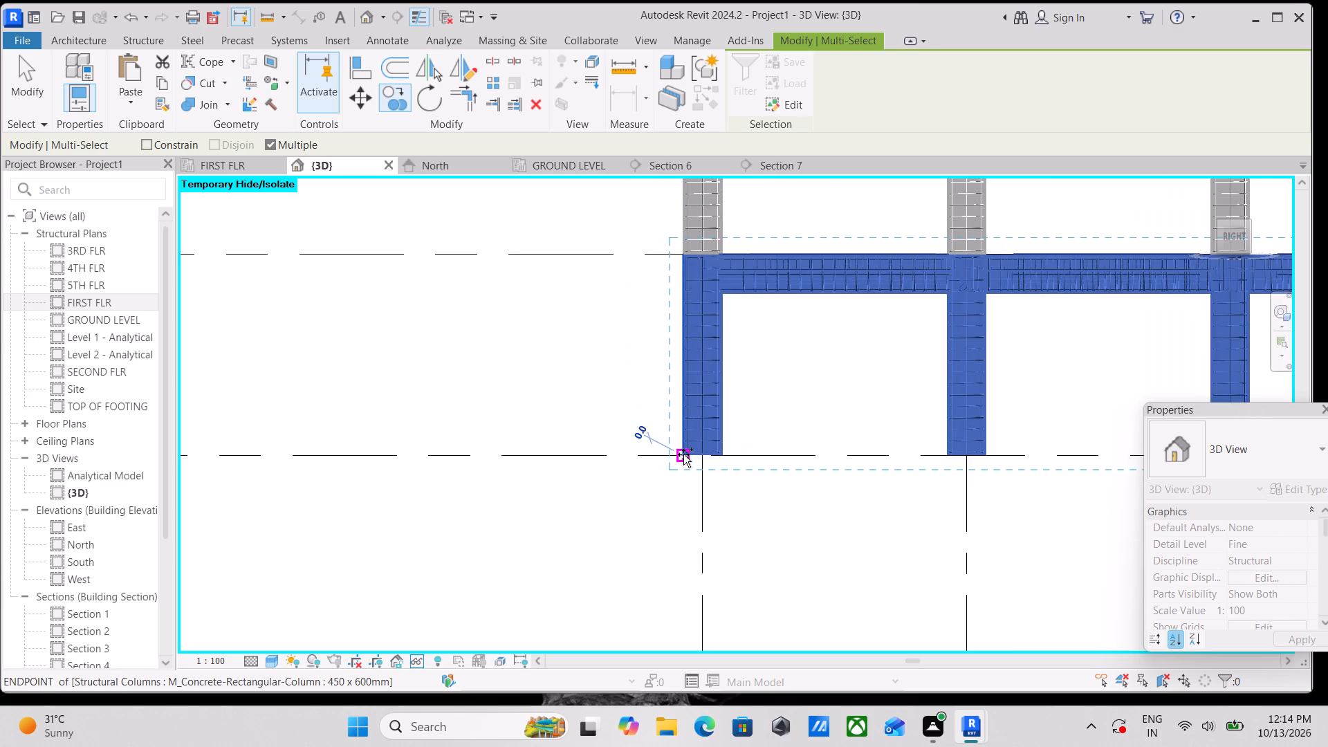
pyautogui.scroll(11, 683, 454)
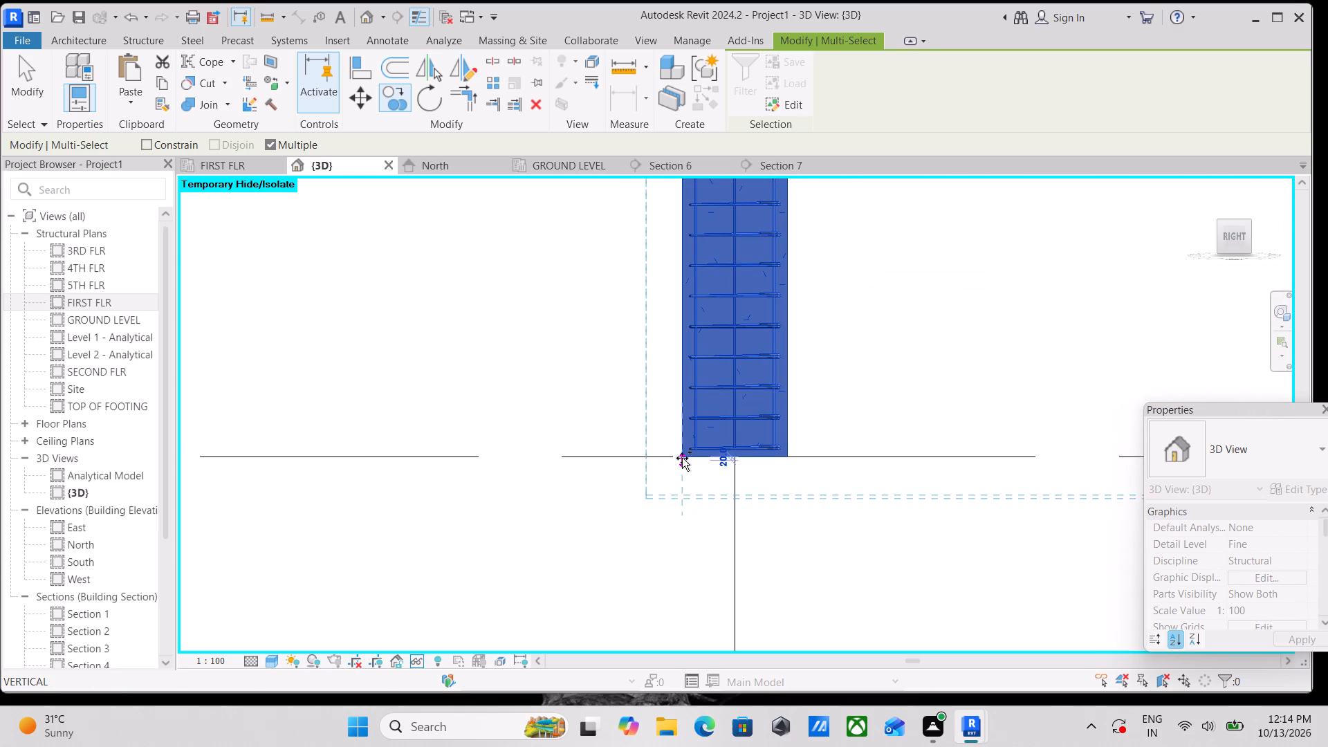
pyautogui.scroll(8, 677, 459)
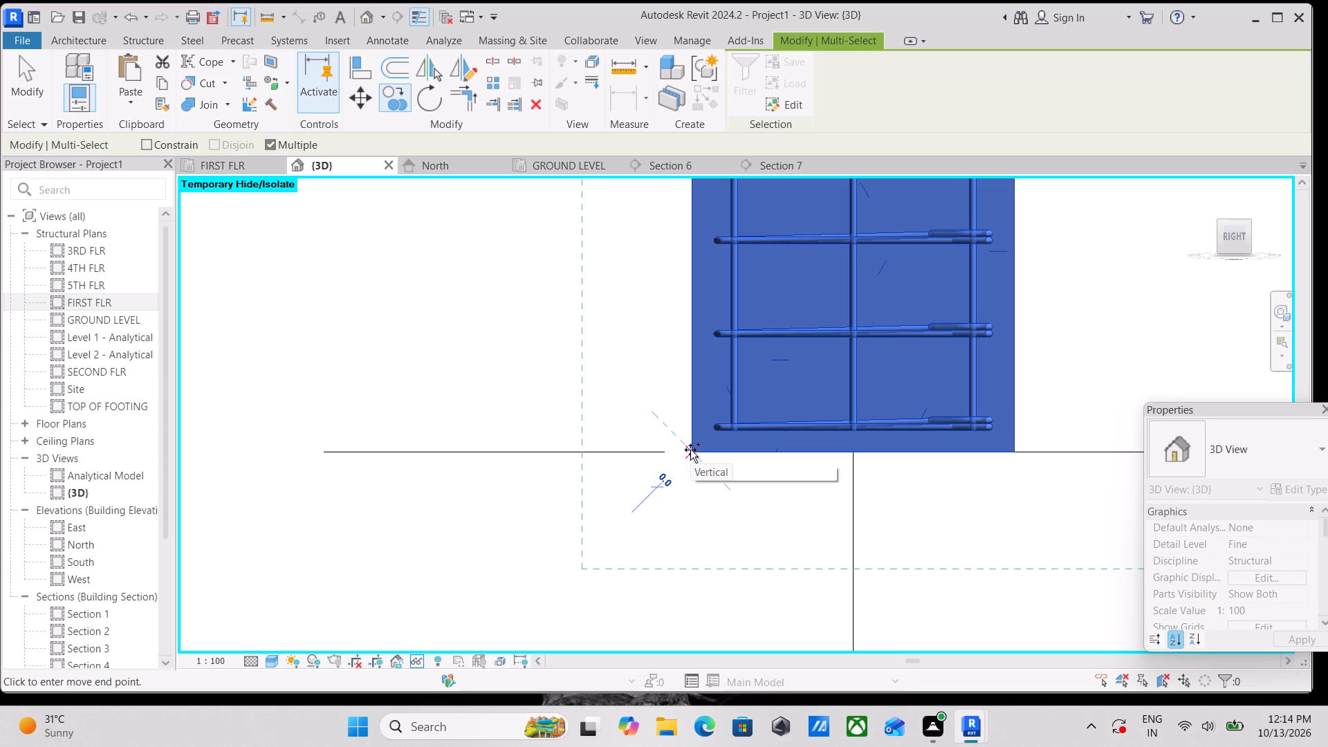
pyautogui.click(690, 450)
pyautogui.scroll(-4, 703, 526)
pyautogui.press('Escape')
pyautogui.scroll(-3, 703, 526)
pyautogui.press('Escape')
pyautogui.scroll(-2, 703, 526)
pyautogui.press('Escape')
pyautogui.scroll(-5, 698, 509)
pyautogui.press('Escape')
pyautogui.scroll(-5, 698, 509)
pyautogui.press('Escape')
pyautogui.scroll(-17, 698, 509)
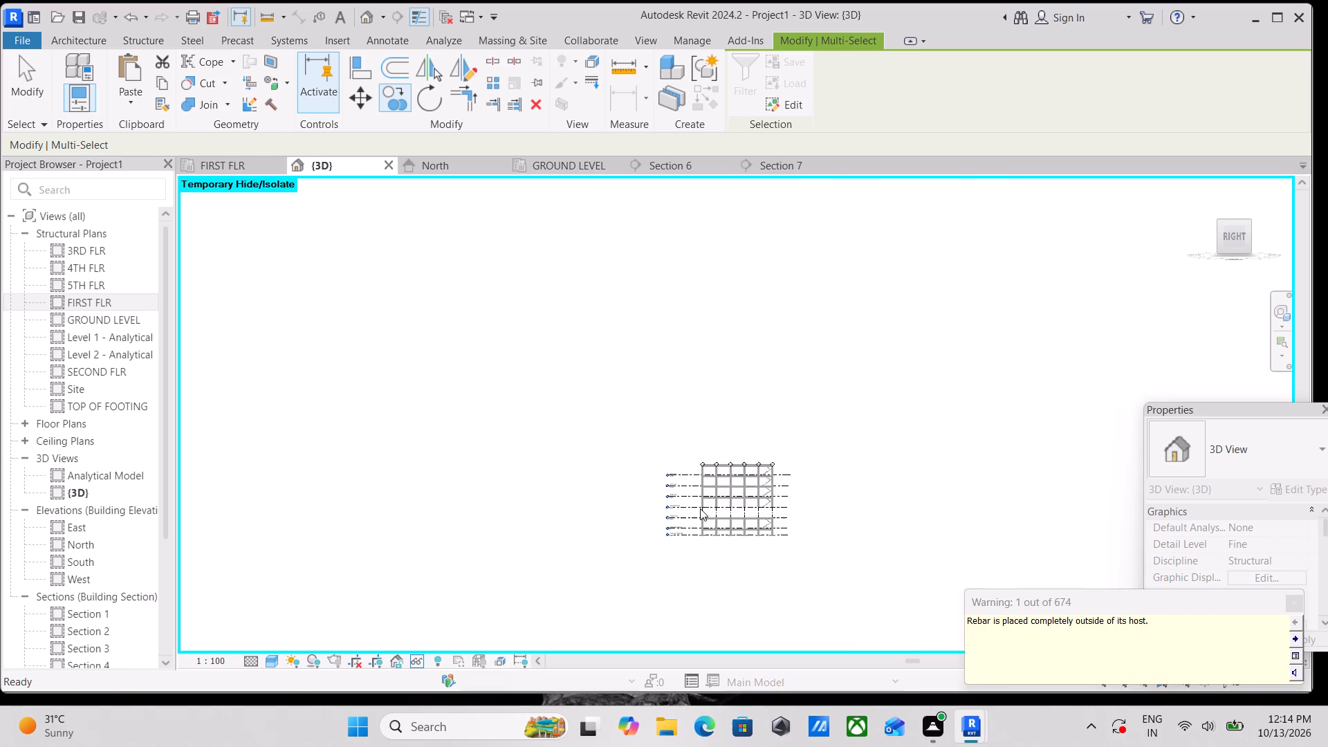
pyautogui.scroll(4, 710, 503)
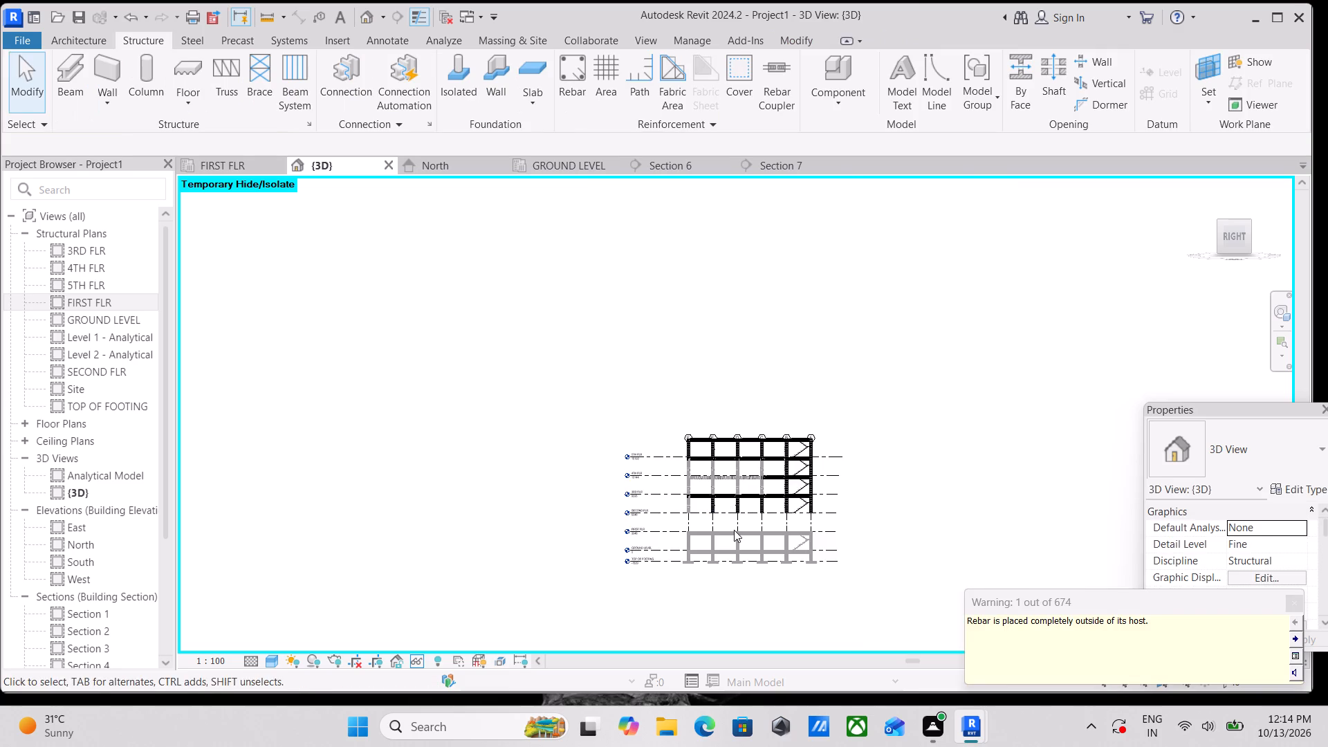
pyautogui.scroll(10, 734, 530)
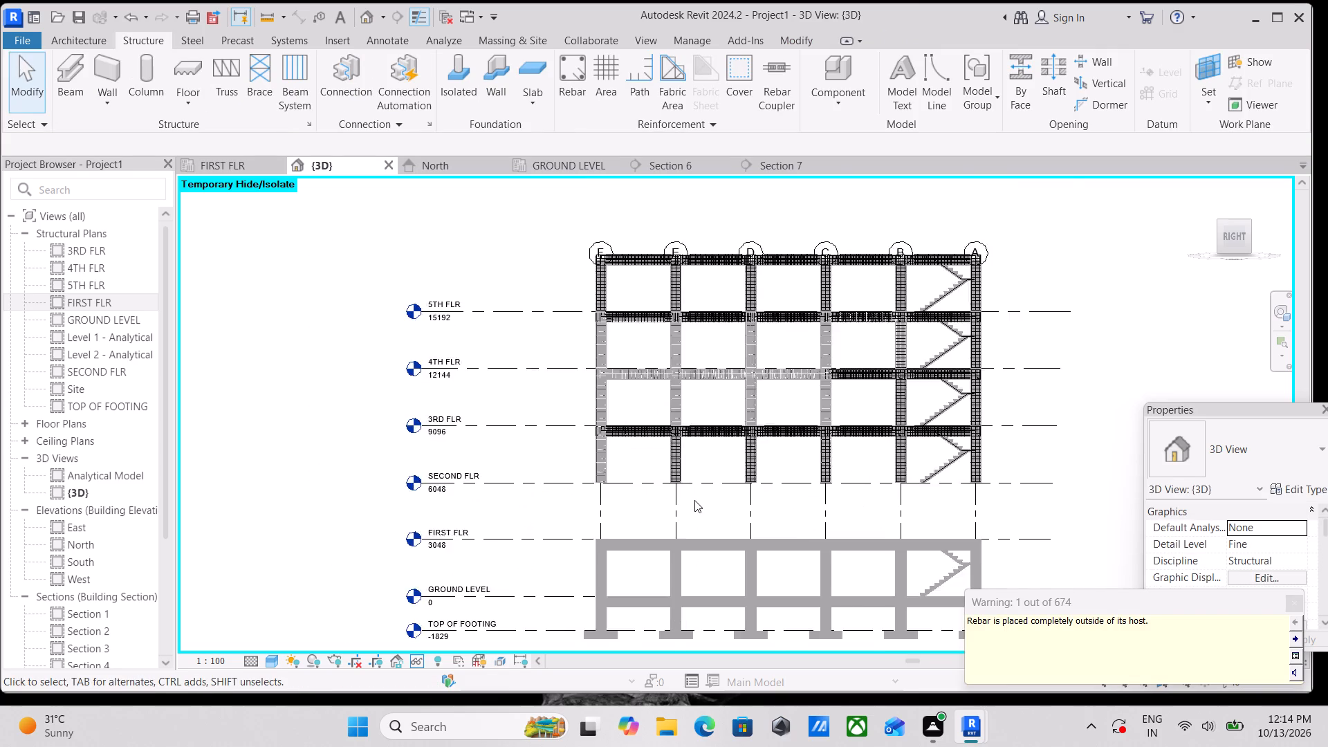
# Undo the storey copy and the previous aligned paste onto SECOND FLR, 3RD FLR, 4TH FLR and 5TH FLR.
pyautogui.hotkey('ctrl', 'z')
pyautogui.scroll(-20, 707, 493)
pyautogui.scroll(-4, 707, 493)
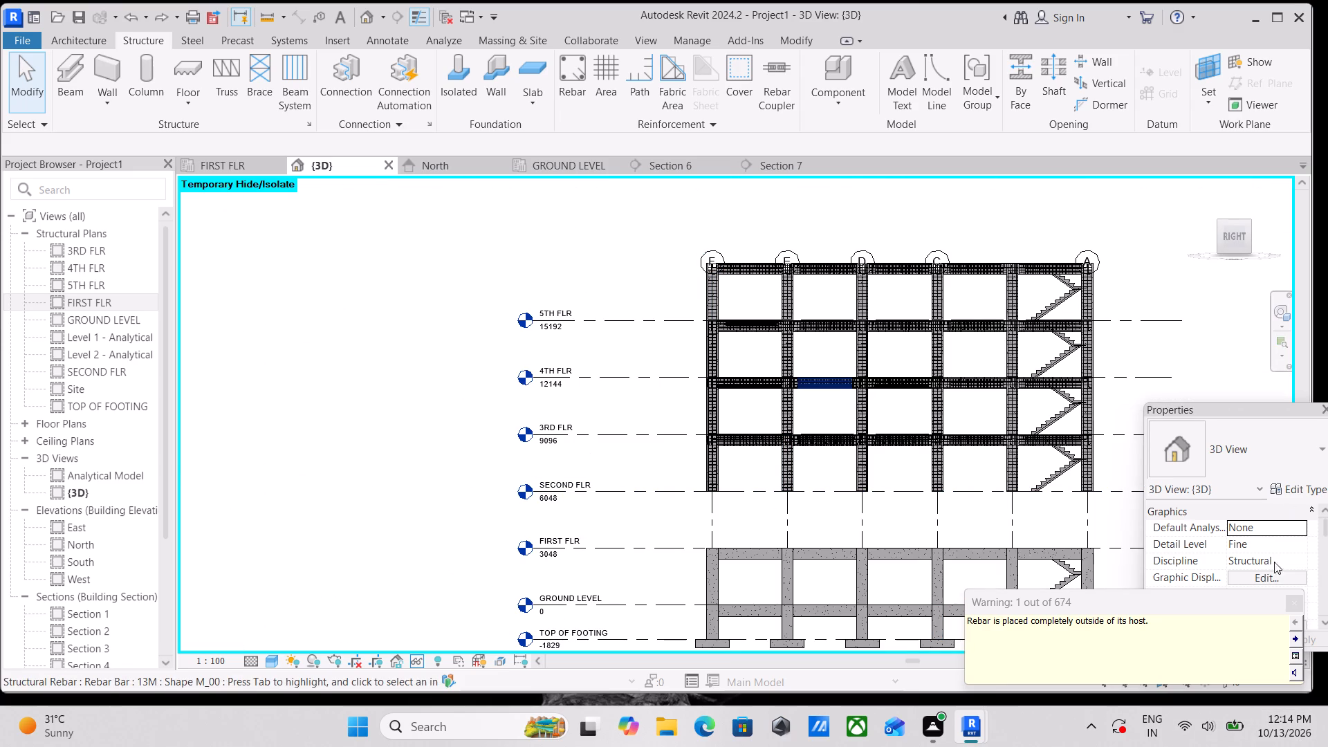
pyautogui.click(1298, 609)
pyautogui.scroll(3, 923, 516)
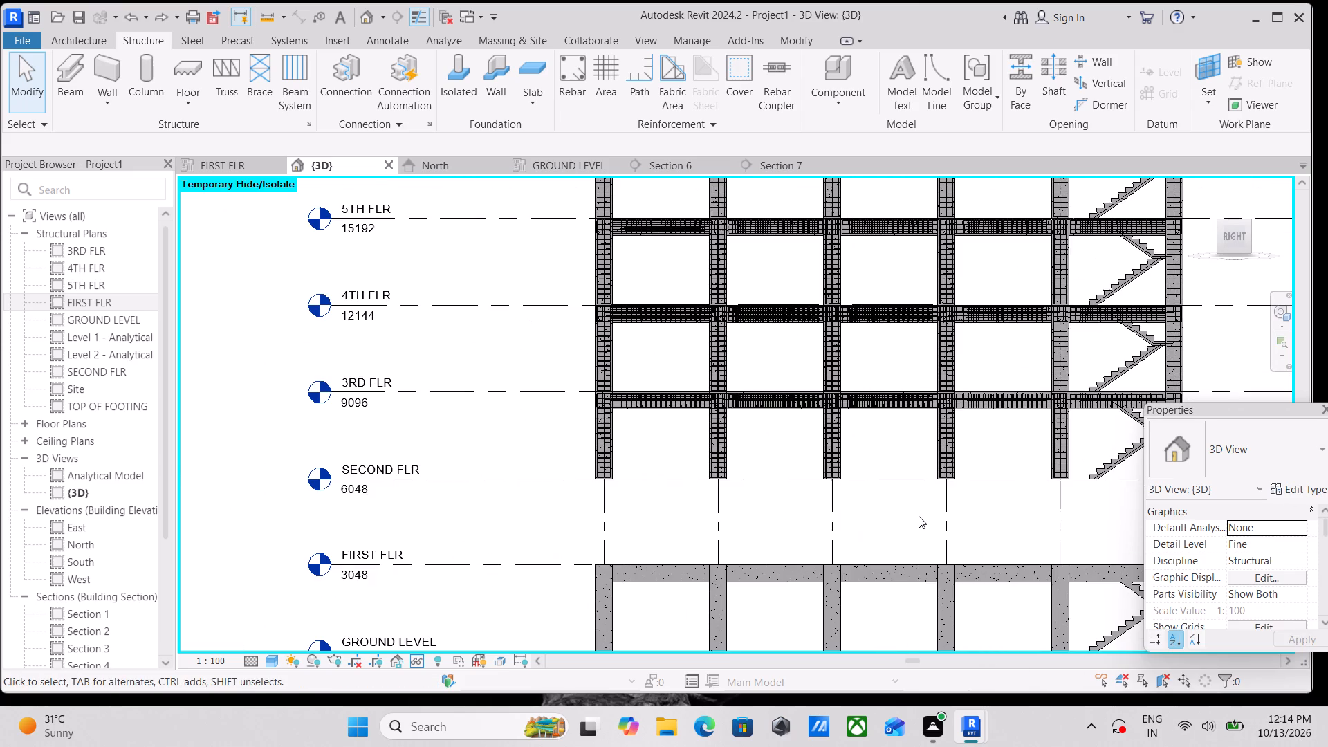
pyautogui.hotkey('ctrl', 'z')
pyautogui.keyDown('ctrl'); pyautogui.scroll(-4, 919, 516); pyautogui.keyUp('ctrl')
pyautogui.scroll(8, 768, 459)
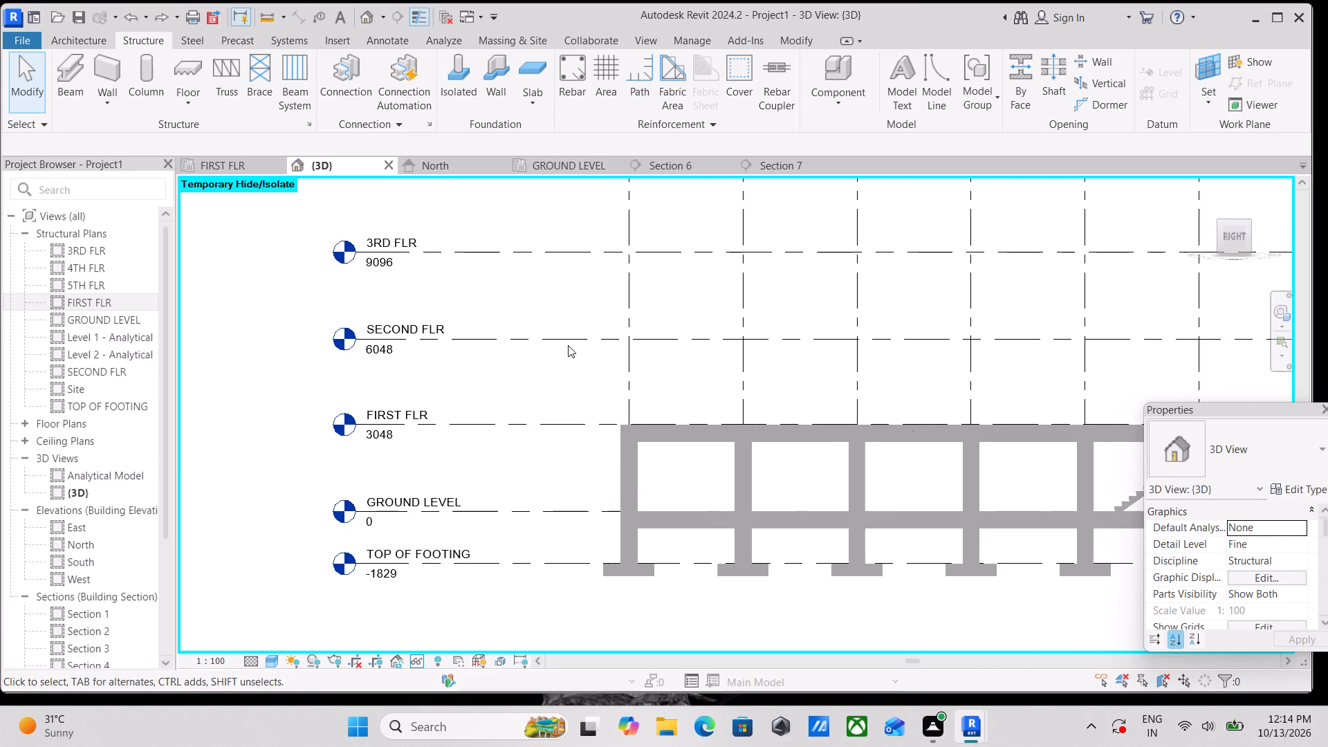
# Copy the complete storey between GROUND LEVEL and FIRST FLR and paste it aligned to SECOND FLR, 3RD FLR, 4TH FLR and 5TH FLR.
pyautogui.moveTo(561, 387); pyautogui.dragTo(524, 325, button='middle')
pyautogui.moveTo(551, 327); pyautogui.dragTo(573, 360)
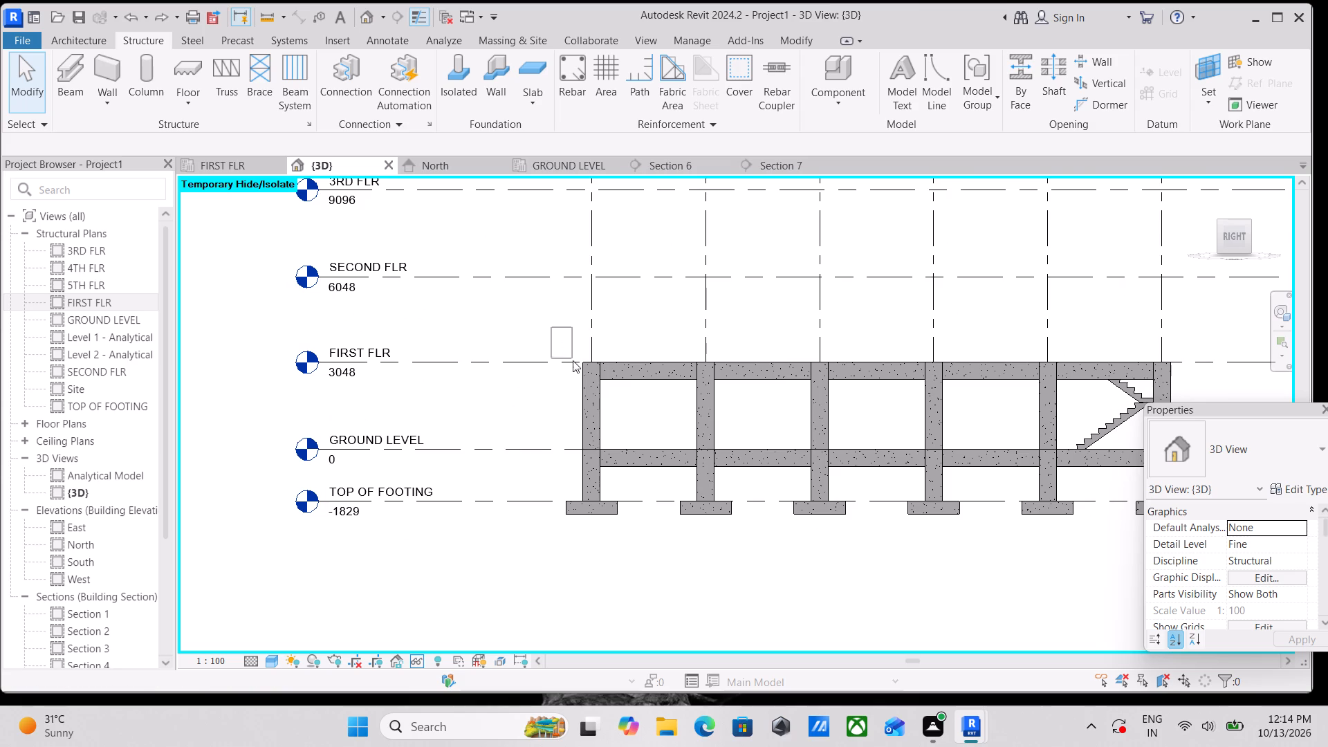
pyautogui.moveTo(573, 360); pyautogui.dragTo(943, 459)
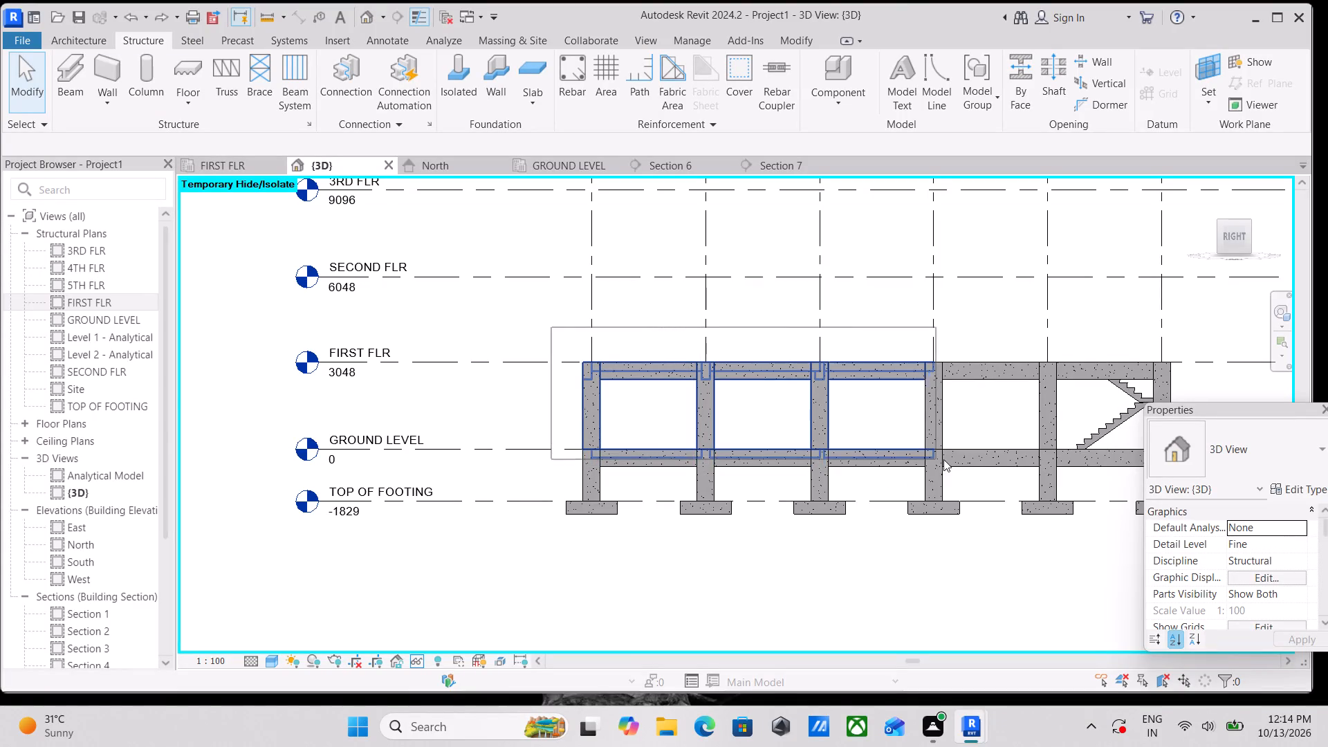
pyautogui.moveTo(943, 459); pyautogui.dragTo(1226, 461)
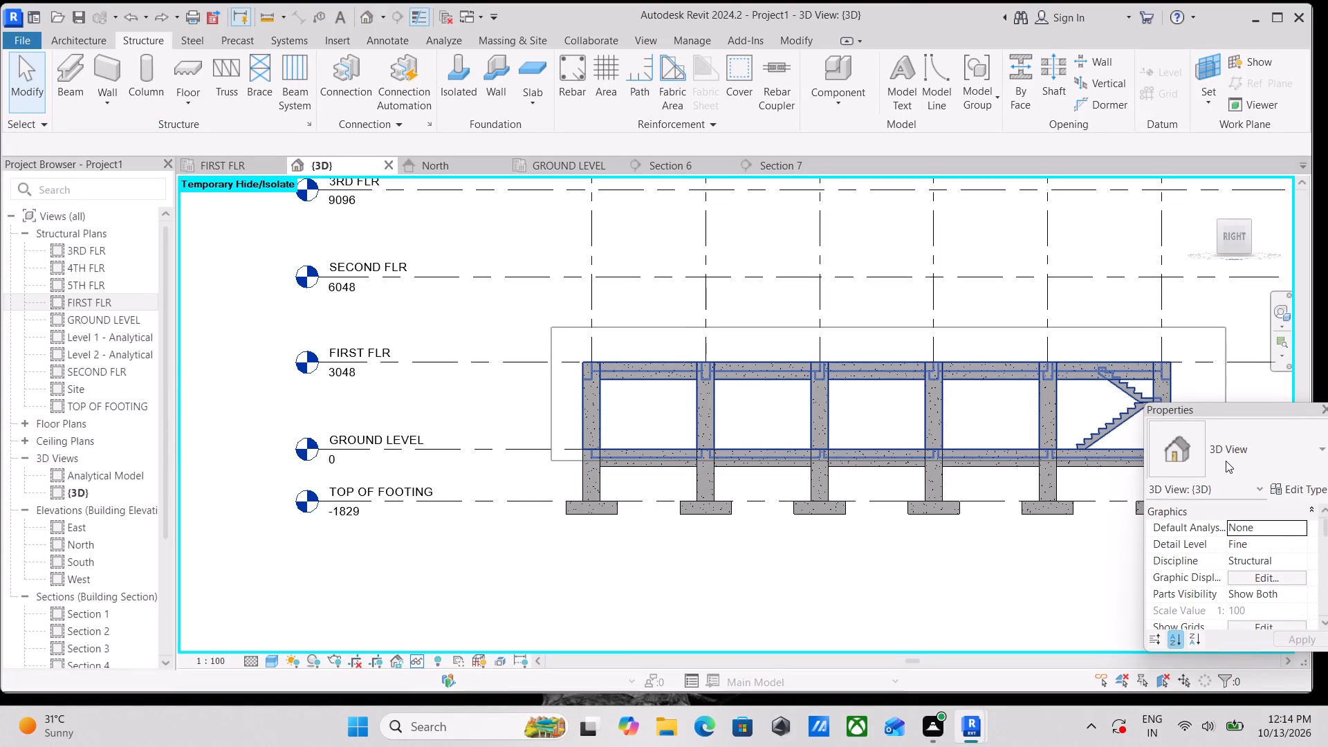
pyautogui.moveTo(1226, 461); pyautogui.dragTo(1226, 458)
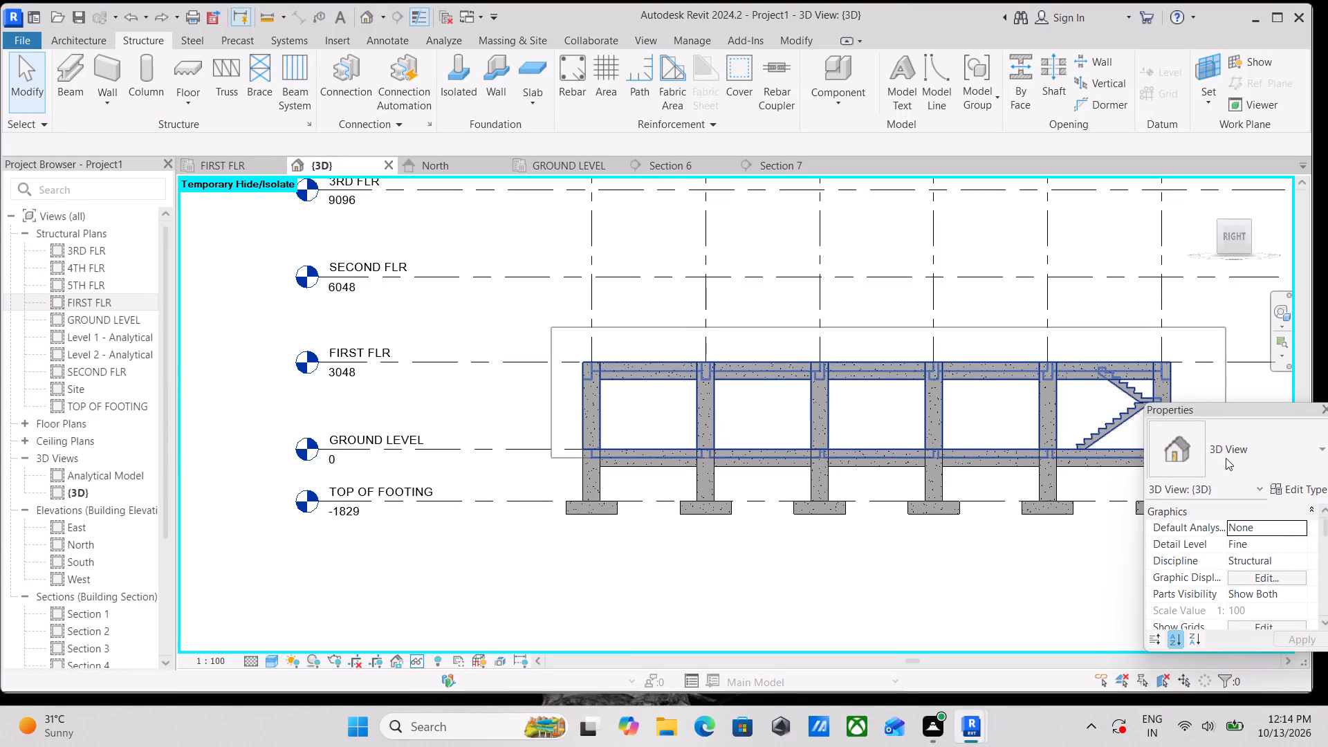
pyautogui.moveTo(1226, 458); pyautogui.dragTo(1226, 456)
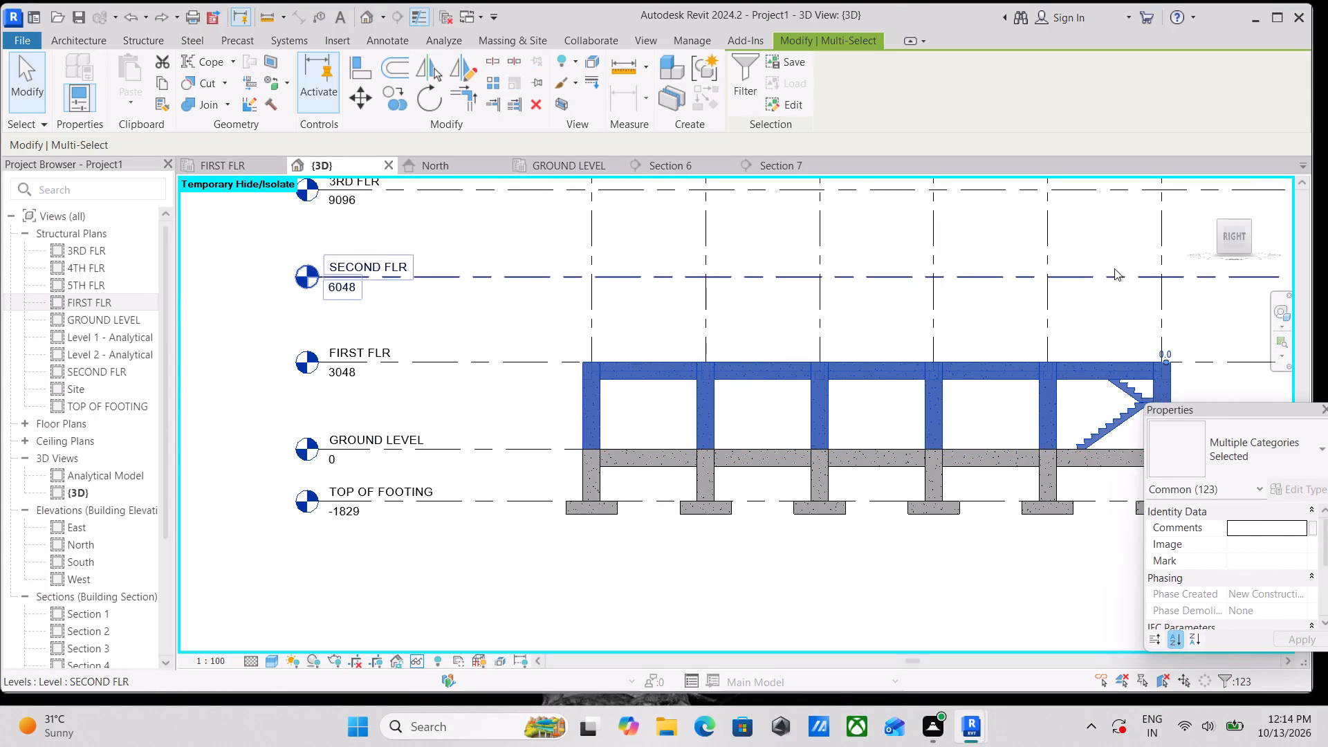
pyautogui.moveTo(1109, 266); pyautogui.dragTo(979, 238, button='middle')
pyautogui.moveTo(609, 296); pyautogui.dragTo(749, 320, button='middle')
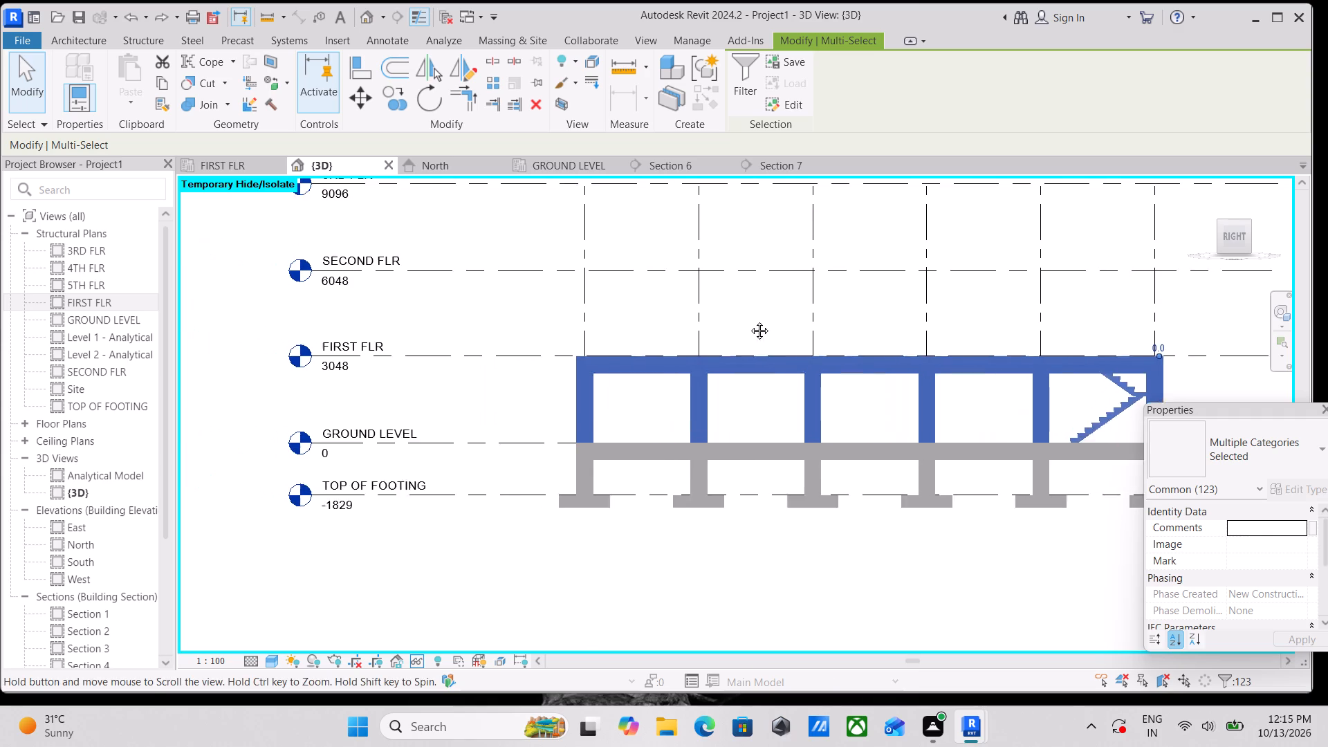
pyautogui.moveTo(749, 320); pyautogui.dragTo(750, 321, button='middle')
pyautogui.click(162, 75)
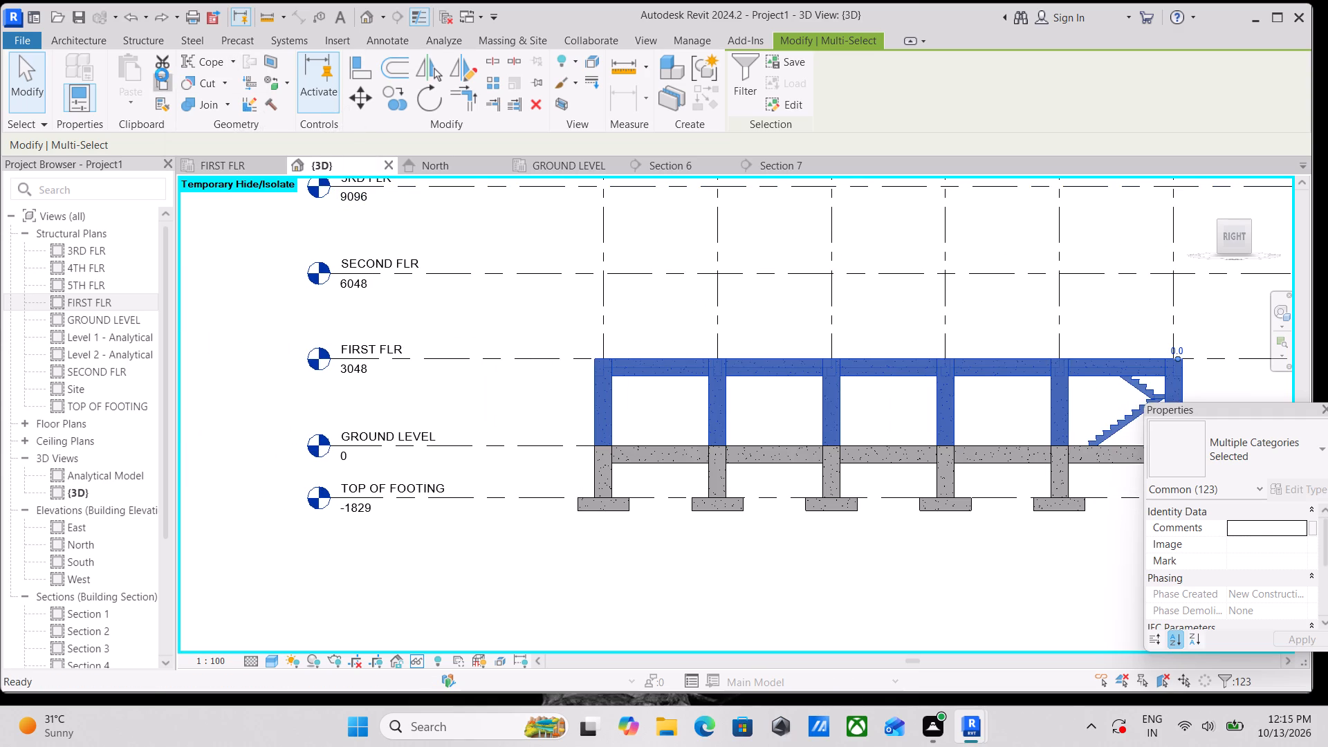
pyautogui.click(141, 98)
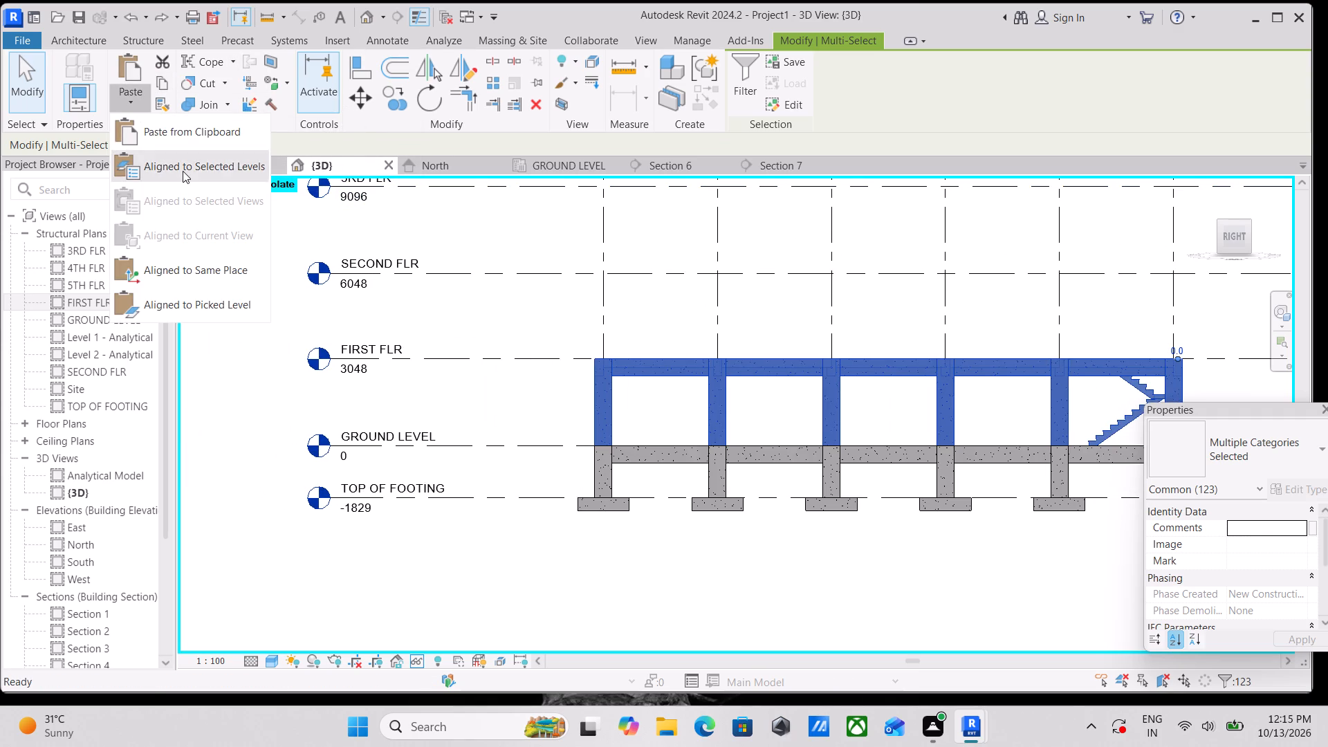
pyautogui.click(183, 170)
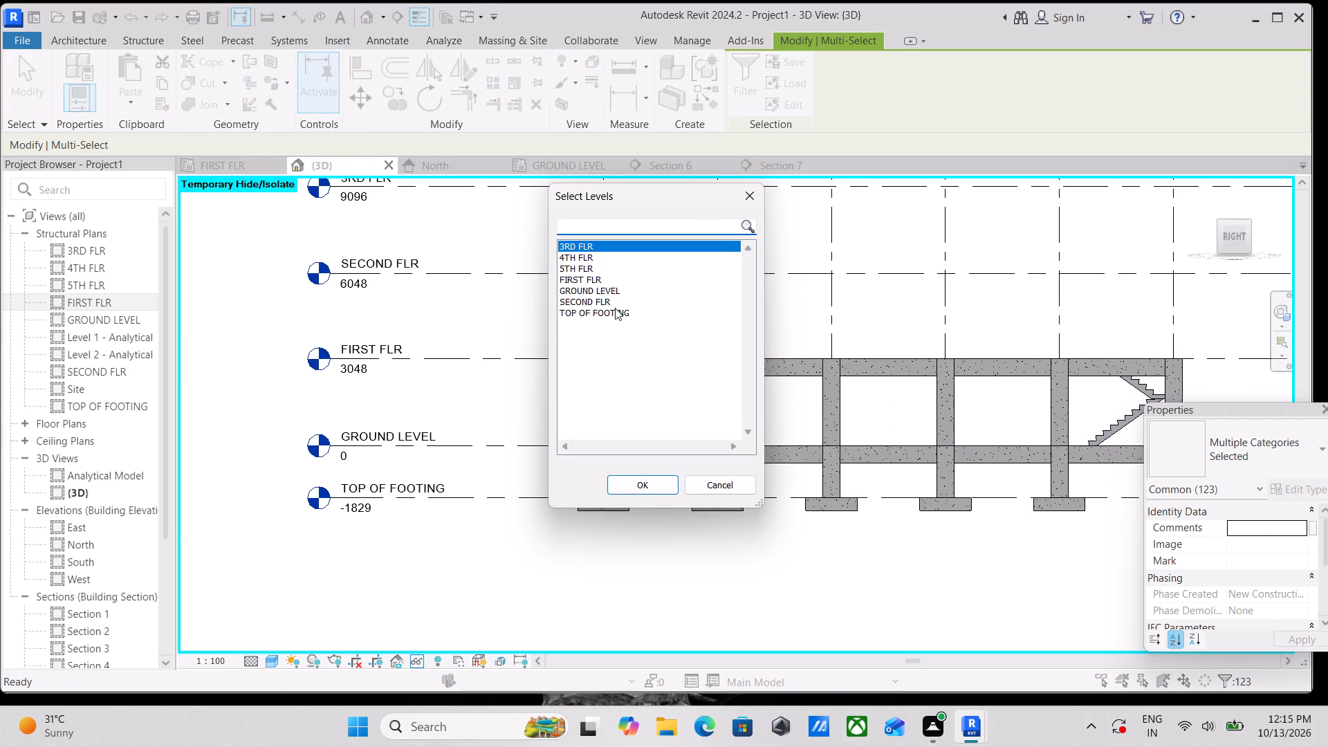
pyautogui.click(587, 276)
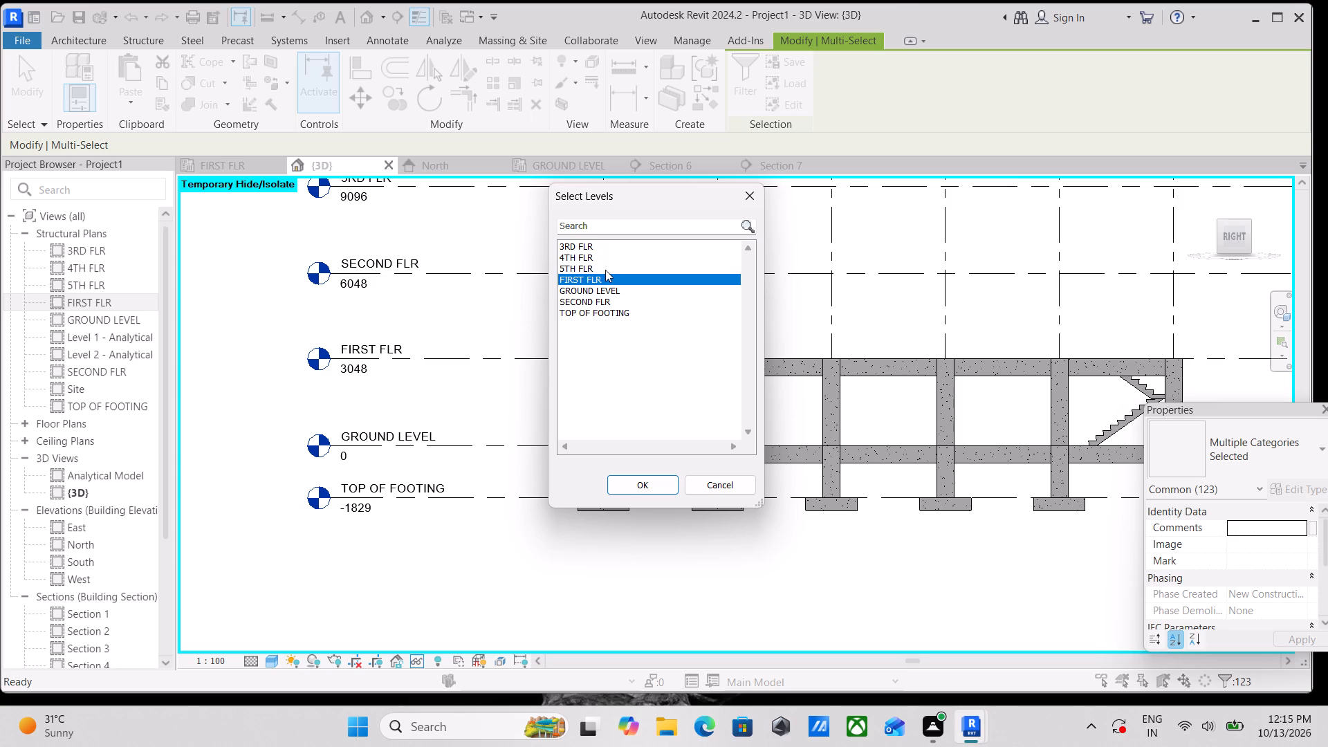
pyautogui.click(592, 303)
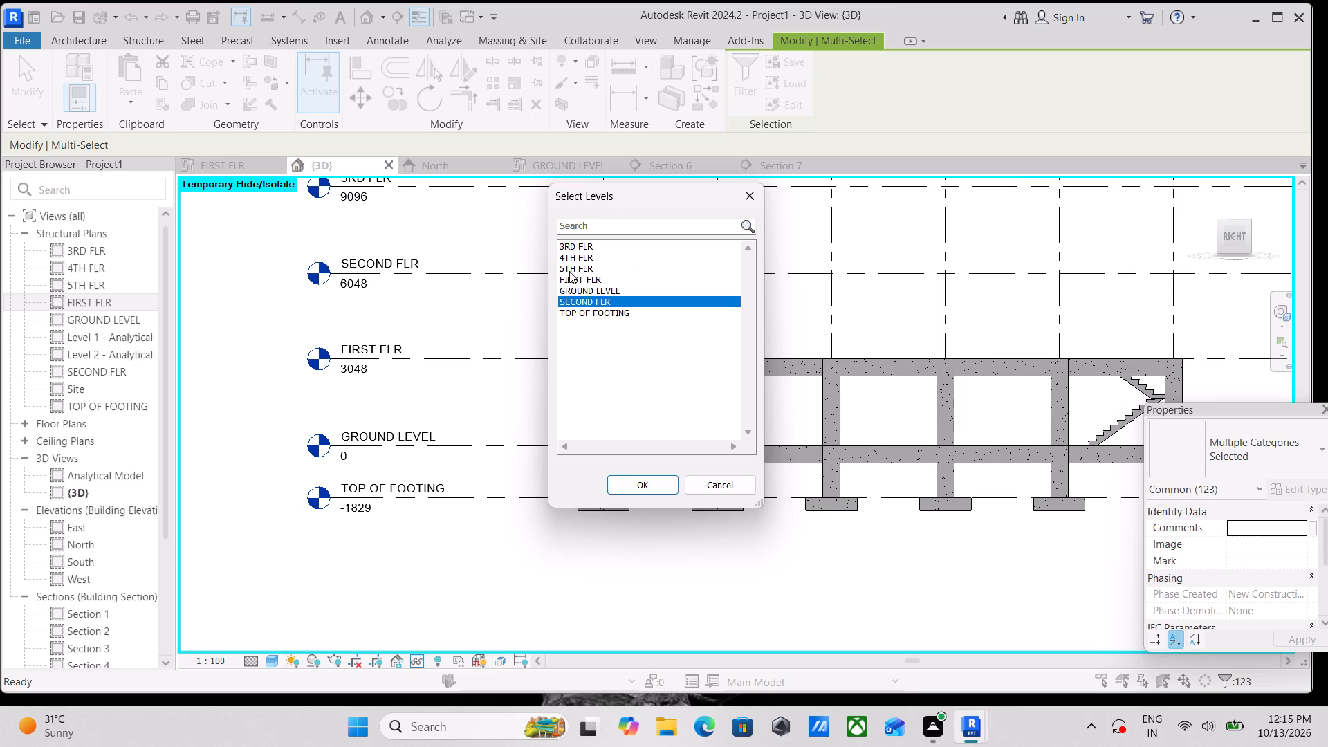
pyautogui.keyDown('ctrl'); pyautogui.click(580, 245); pyautogui.keyUp('ctrl')
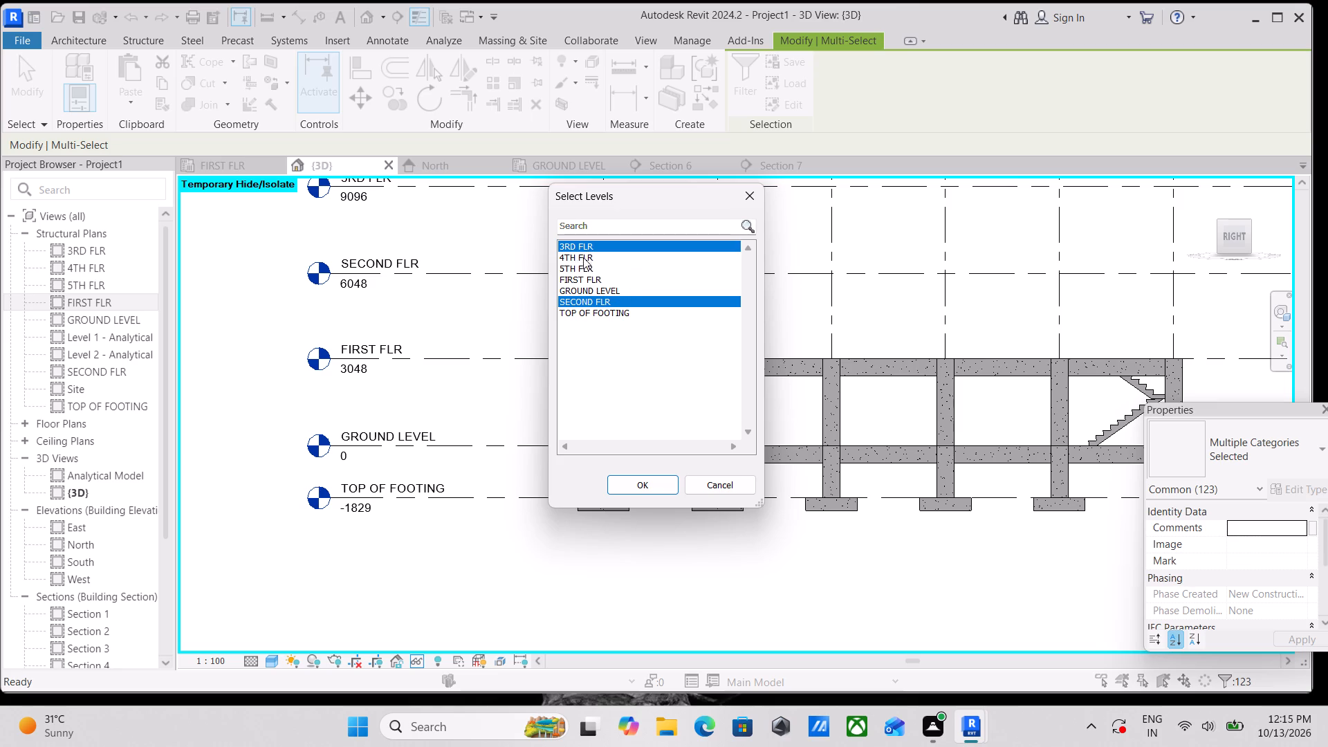
pyautogui.keyDown('ctrl'); pyautogui.click(583, 257); pyautogui.keyUp('ctrl')
pyautogui.keyDown('ctrl'); pyautogui.click(582, 264); pyautogui.keyUp('ctrl')
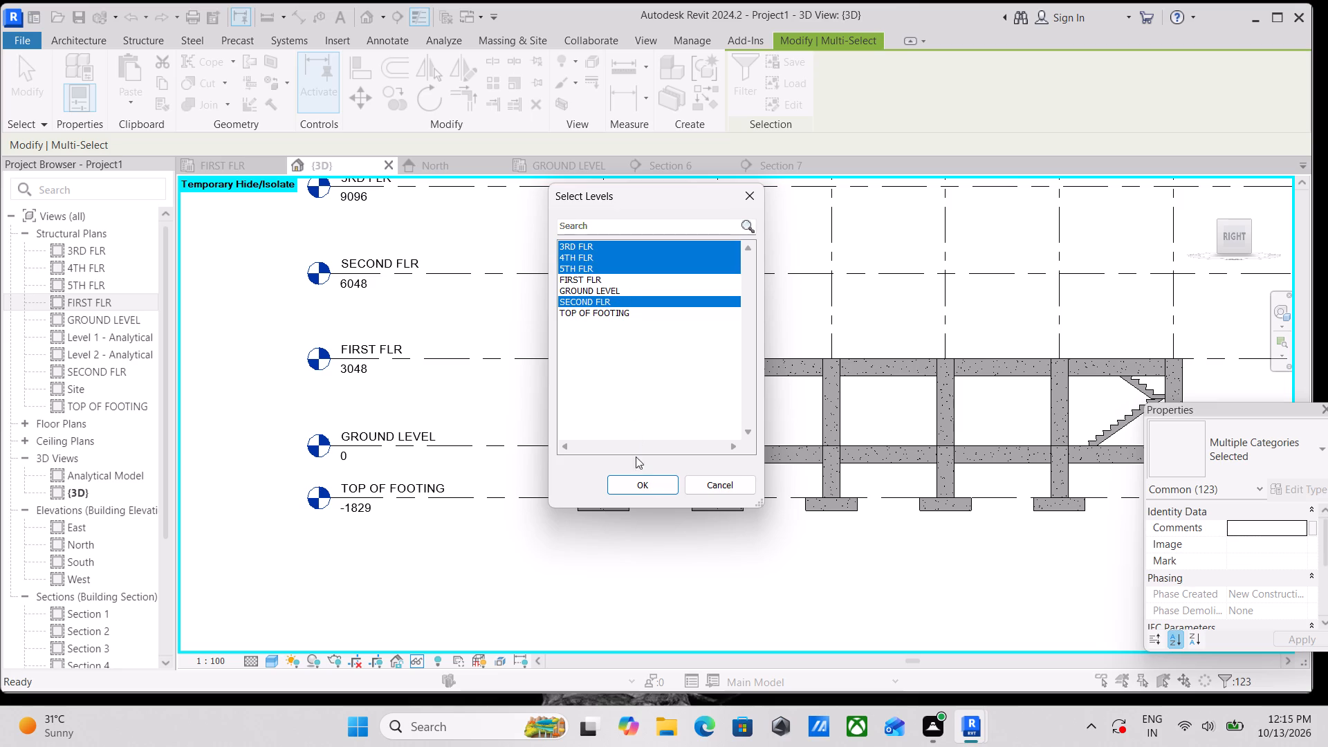
pyautogui.click(639, 488)
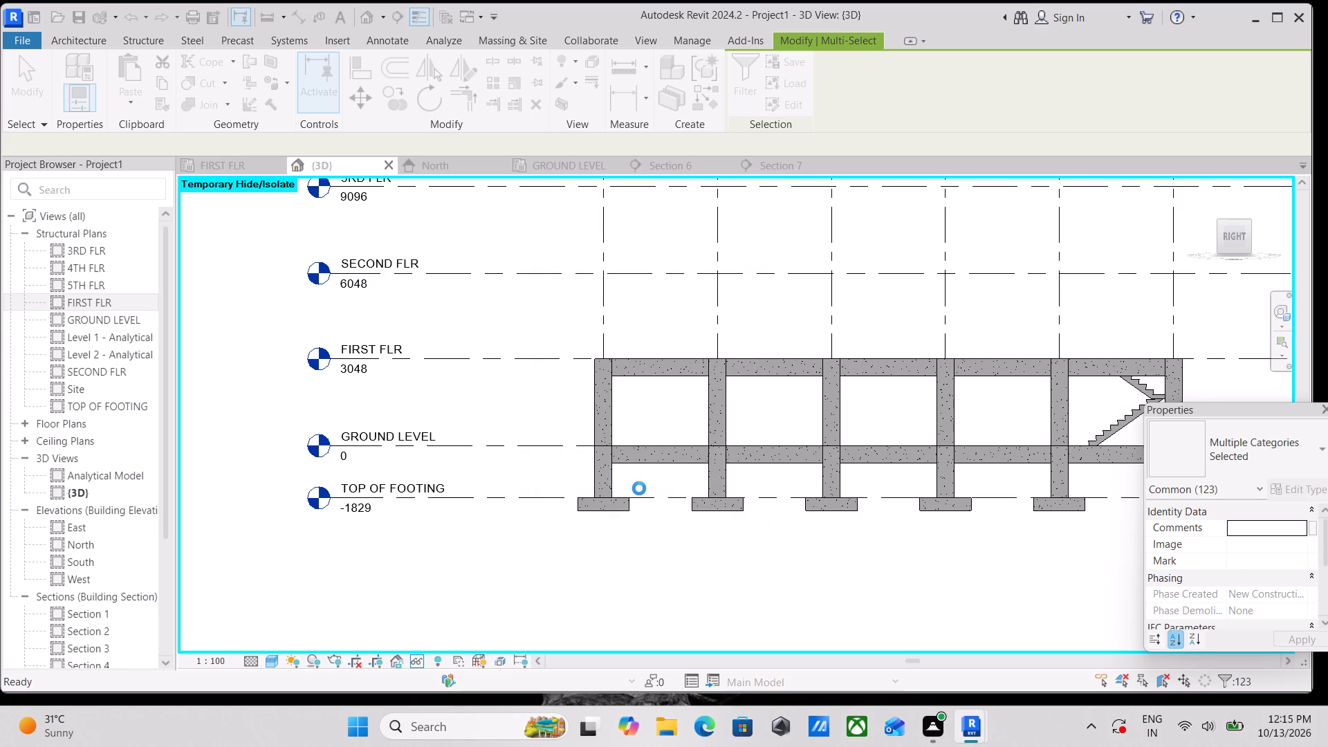
# Examine the pasted storeys against the level lines in the Right view, checking for empty storeys.
pyautogui.scroll(-3, 639, 488)
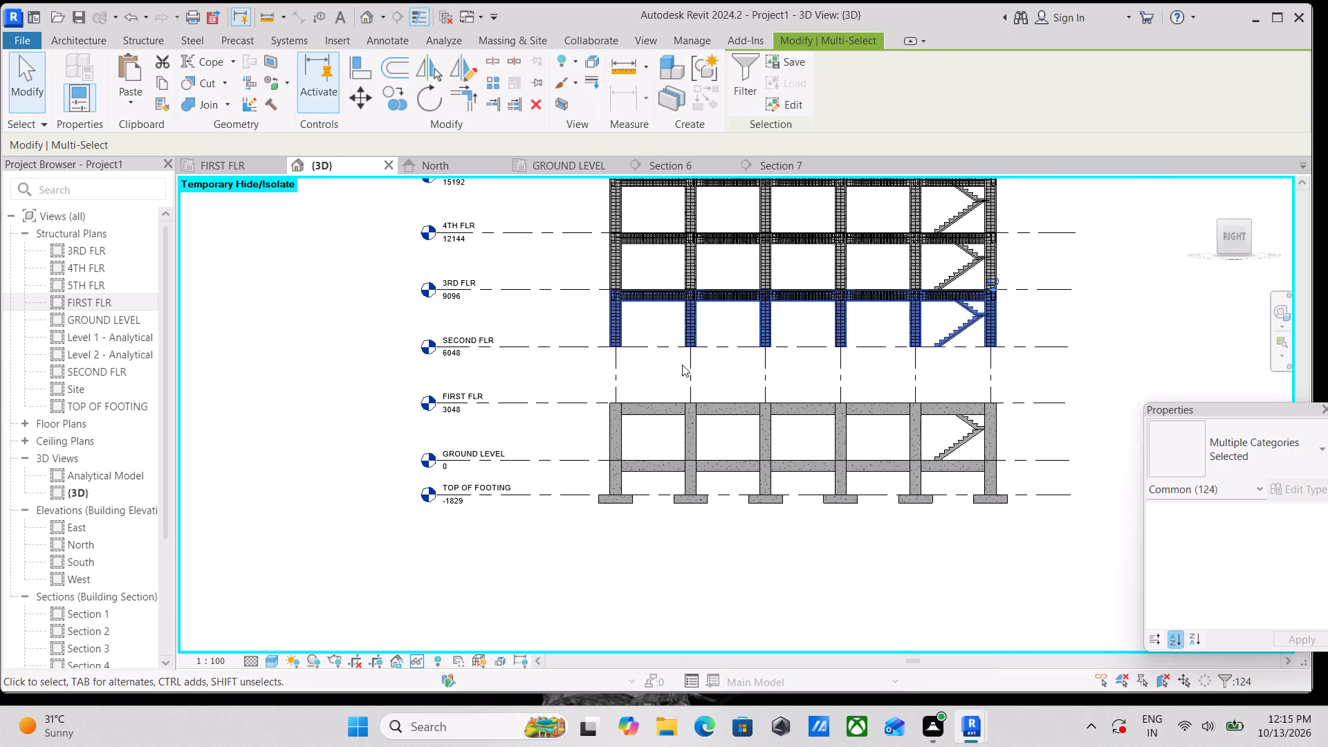
pyautogui.moveTo(680, 365); pyautogui.dragTo(606, 457, button='middle')
pyautogui.scroll(7, 513, 371)
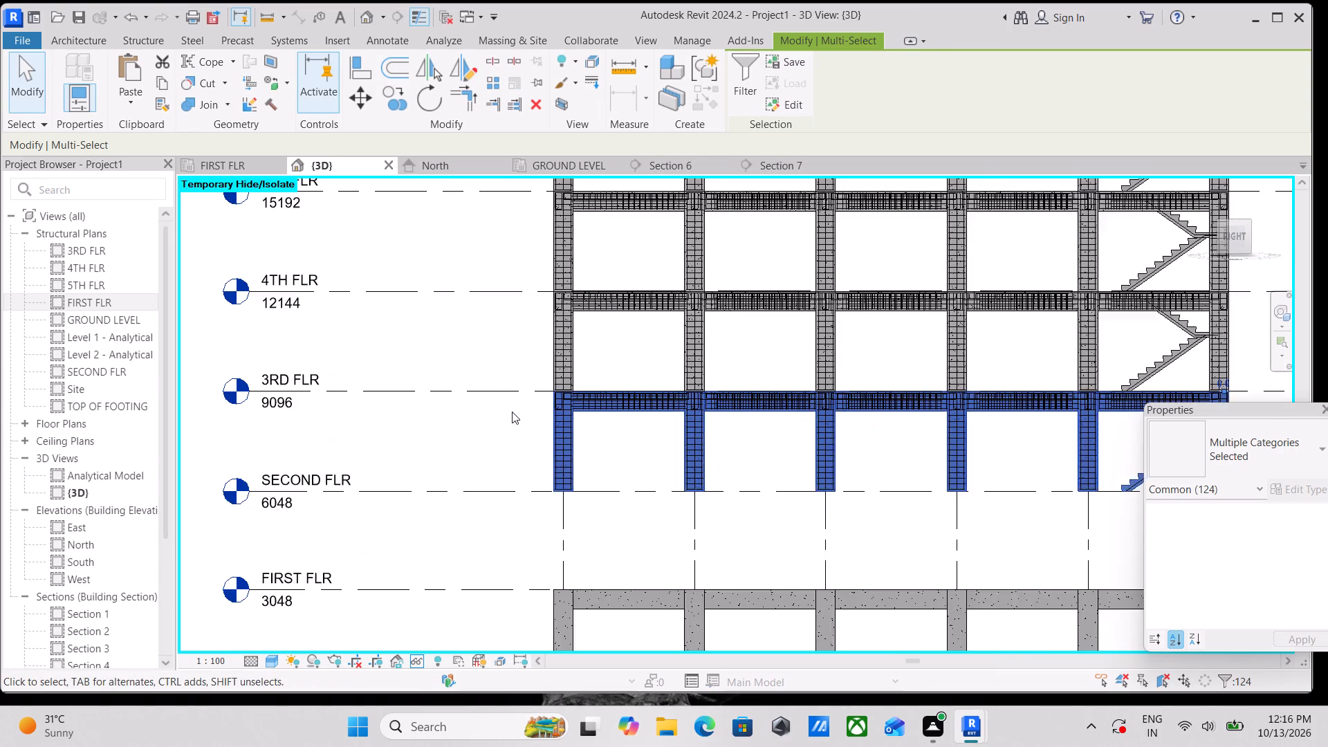
pyautogui.scroll(-3, 505, 353)
pyautogui.scroll(-4, 511, 412)
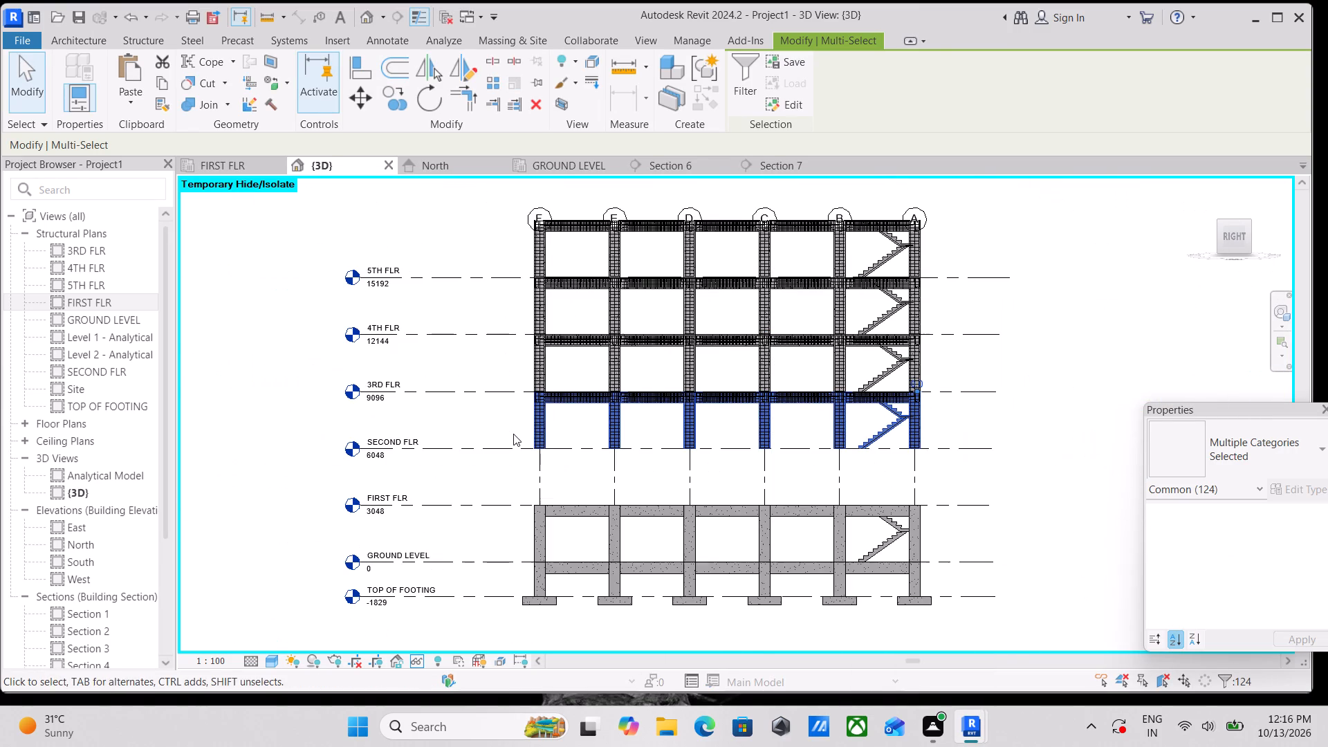
pyautogui.scroll(6, 572, 396)
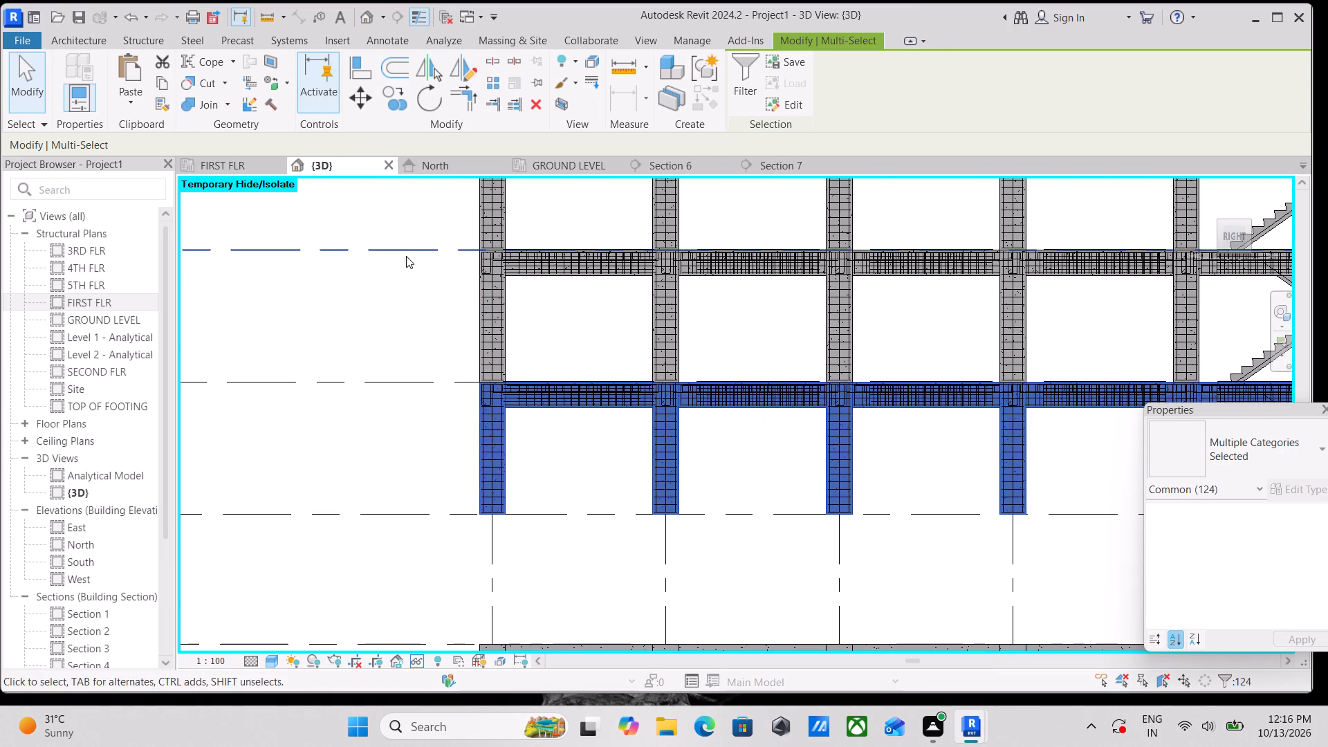
pyautogui.scroll(-3, 321, 361)
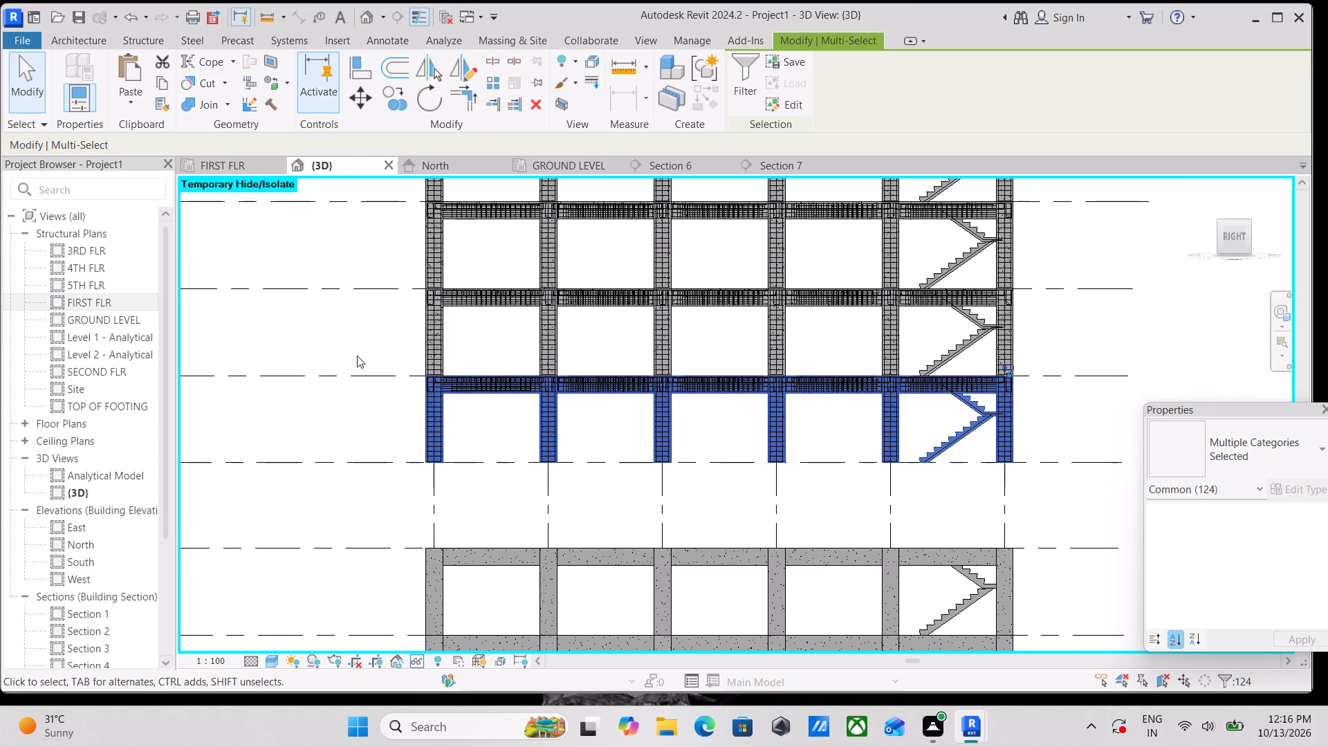
pyautogui.press('Escape')
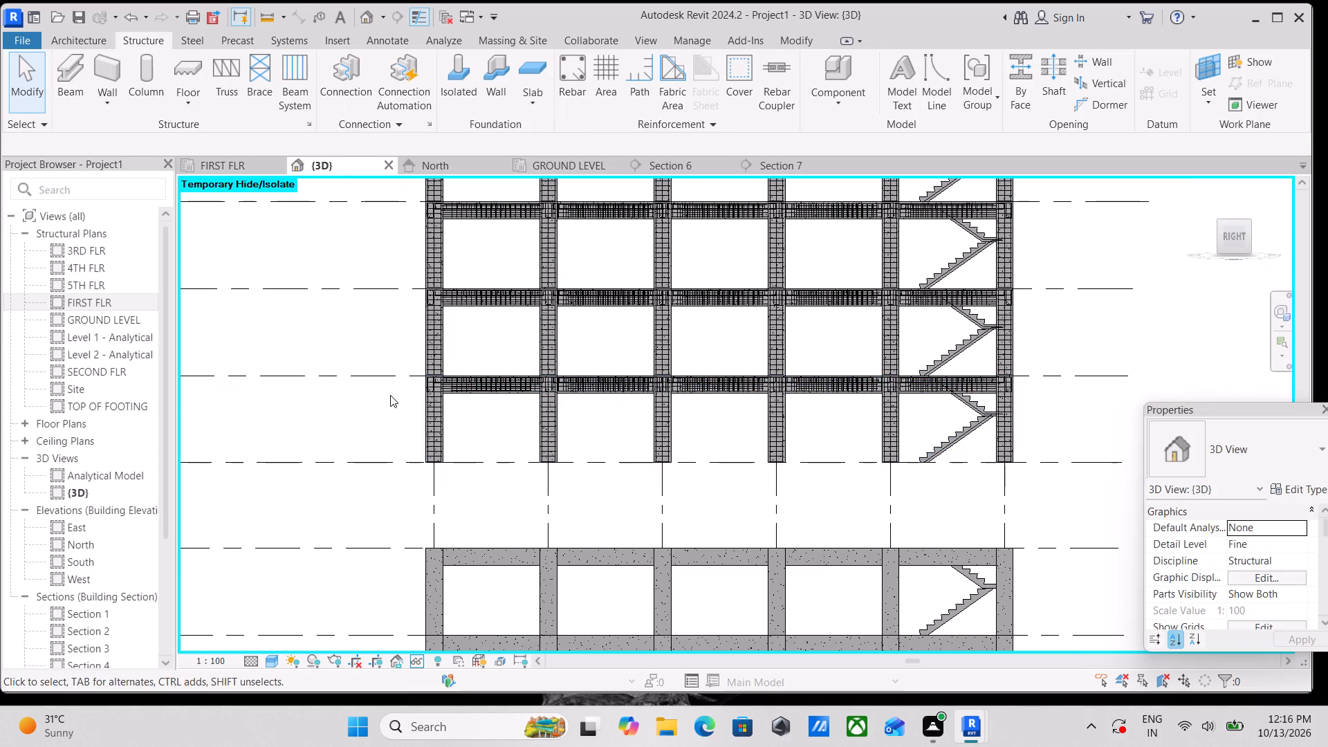
# Copy the pasted storey between SECOND FLR and 3RD FLR with its rebar and paste it aligned to FIRST FLR.
pyautogui.moveTo(385, 351); pyautogui.dragTo(797, 497)
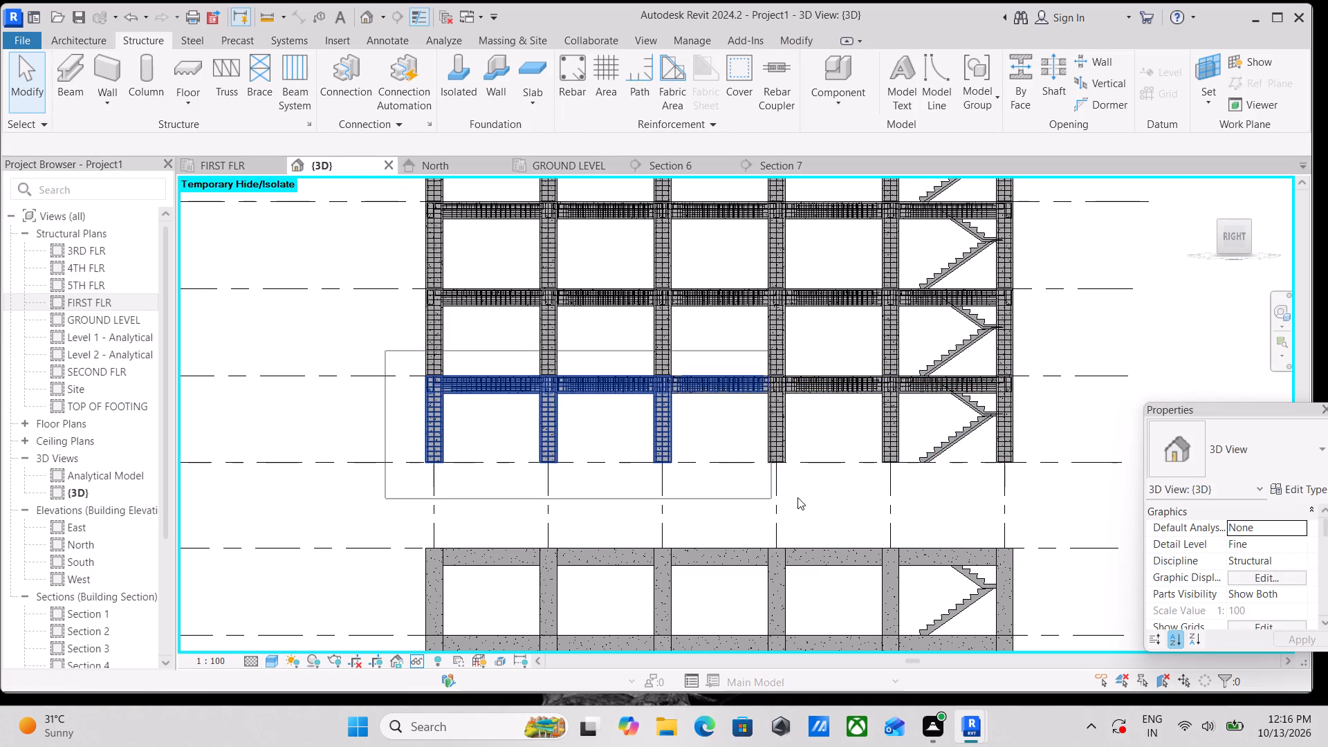
pyautogui.moveTo(797, 497); pyautogui.dragTo(1071, 495)
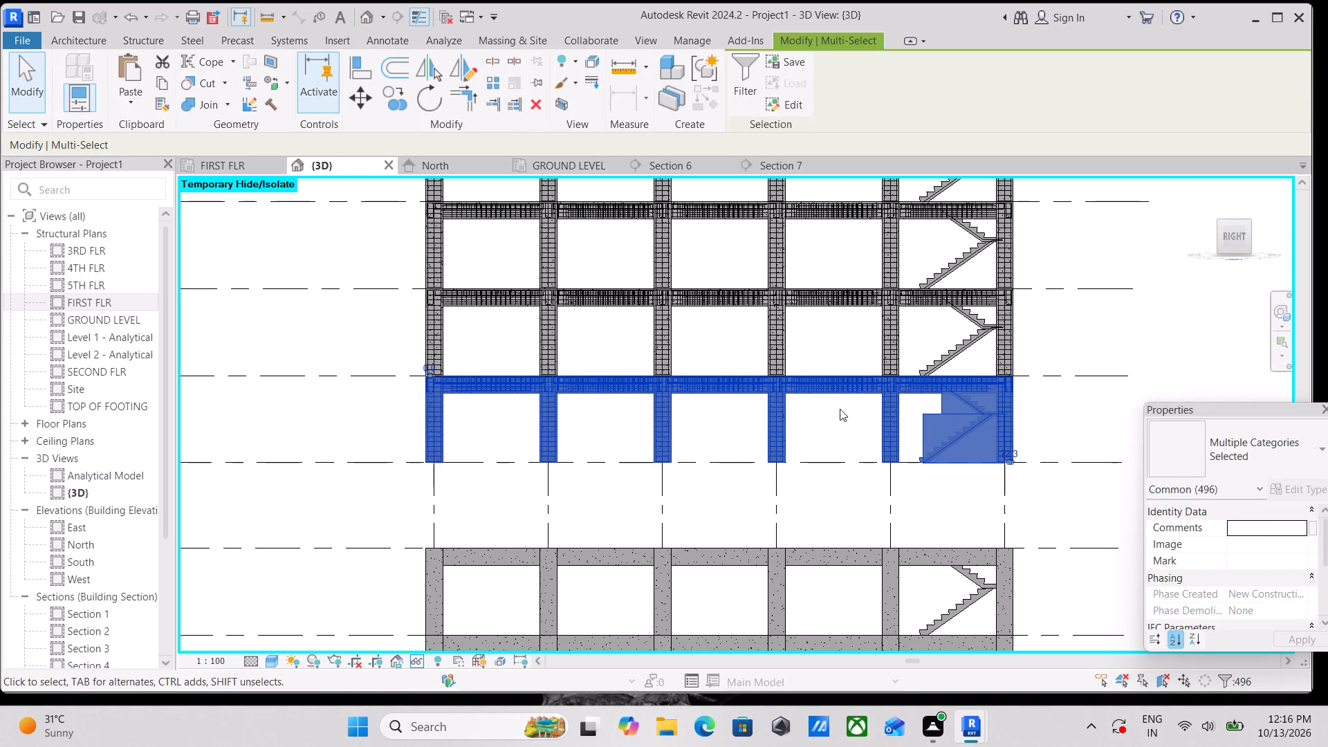
pyautogui.click(159, 83)
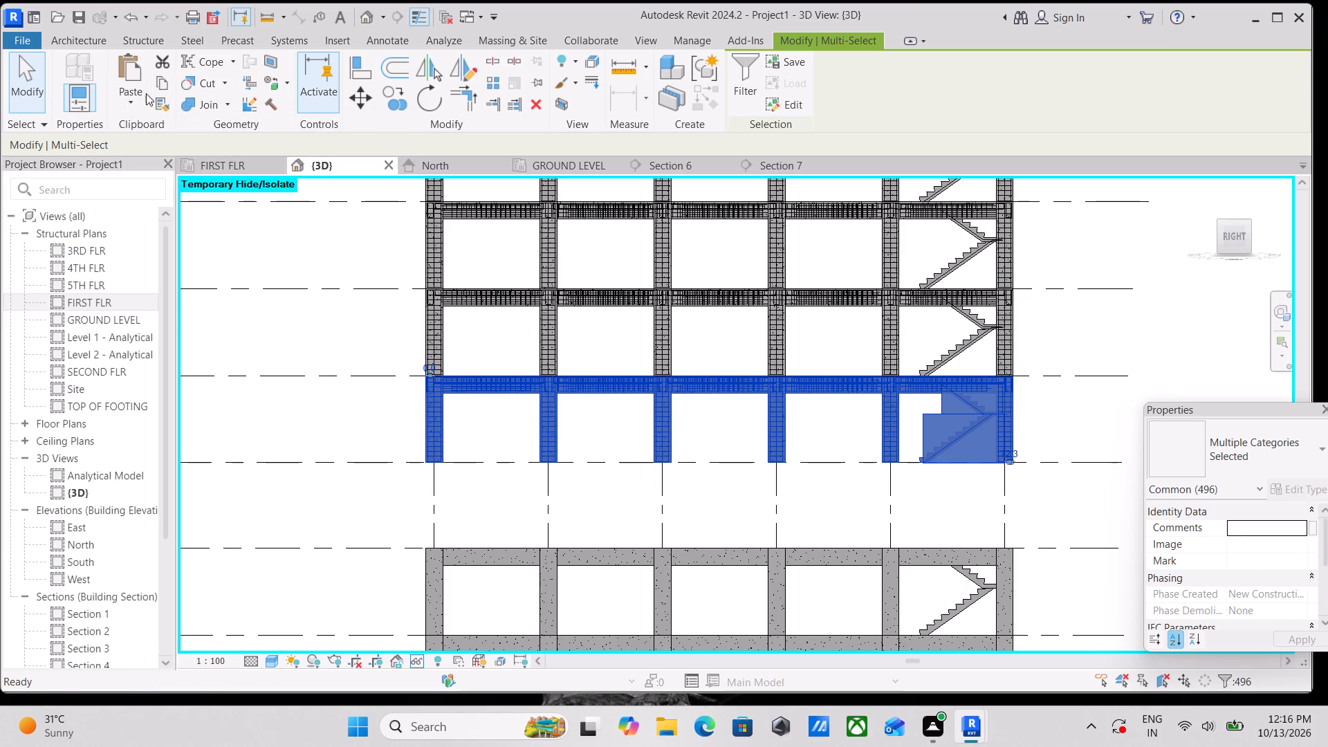
pyautogui.click(131, 95)
pyautogui.click(153, 173)
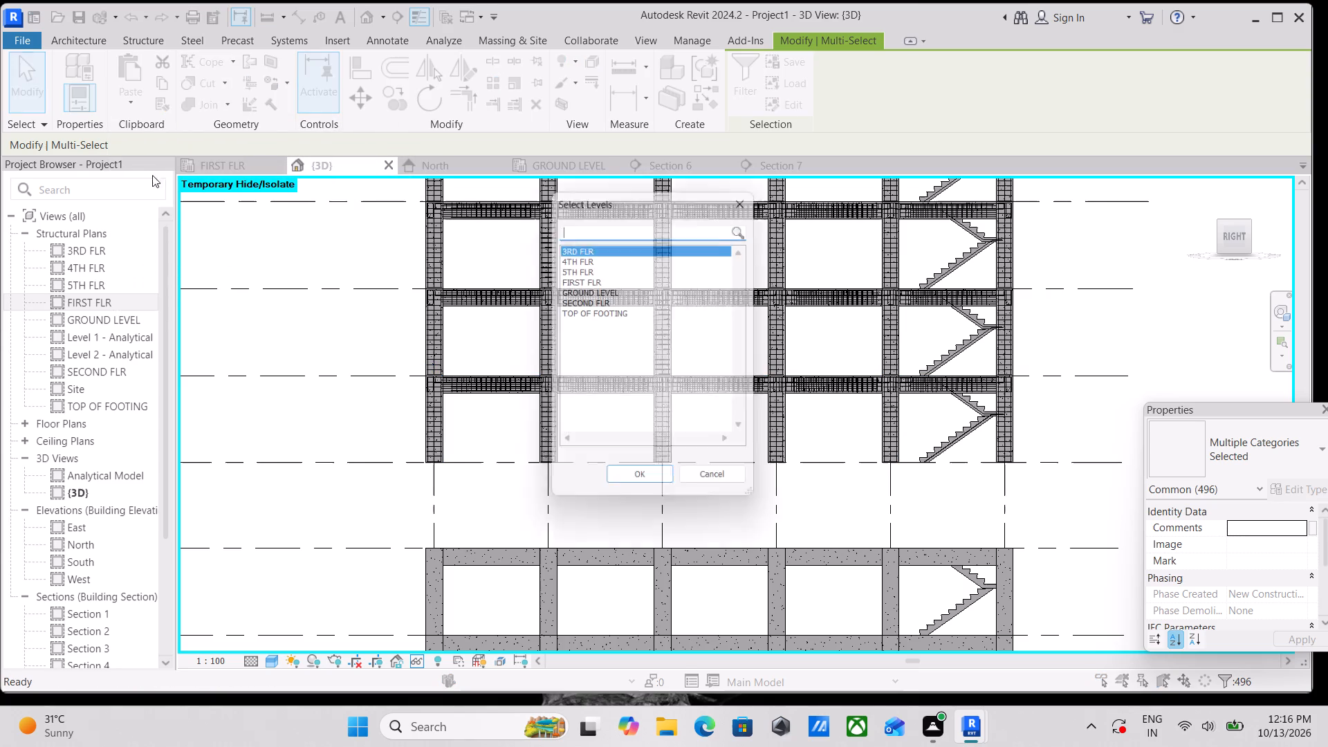
pyautogui.click(593, 276)
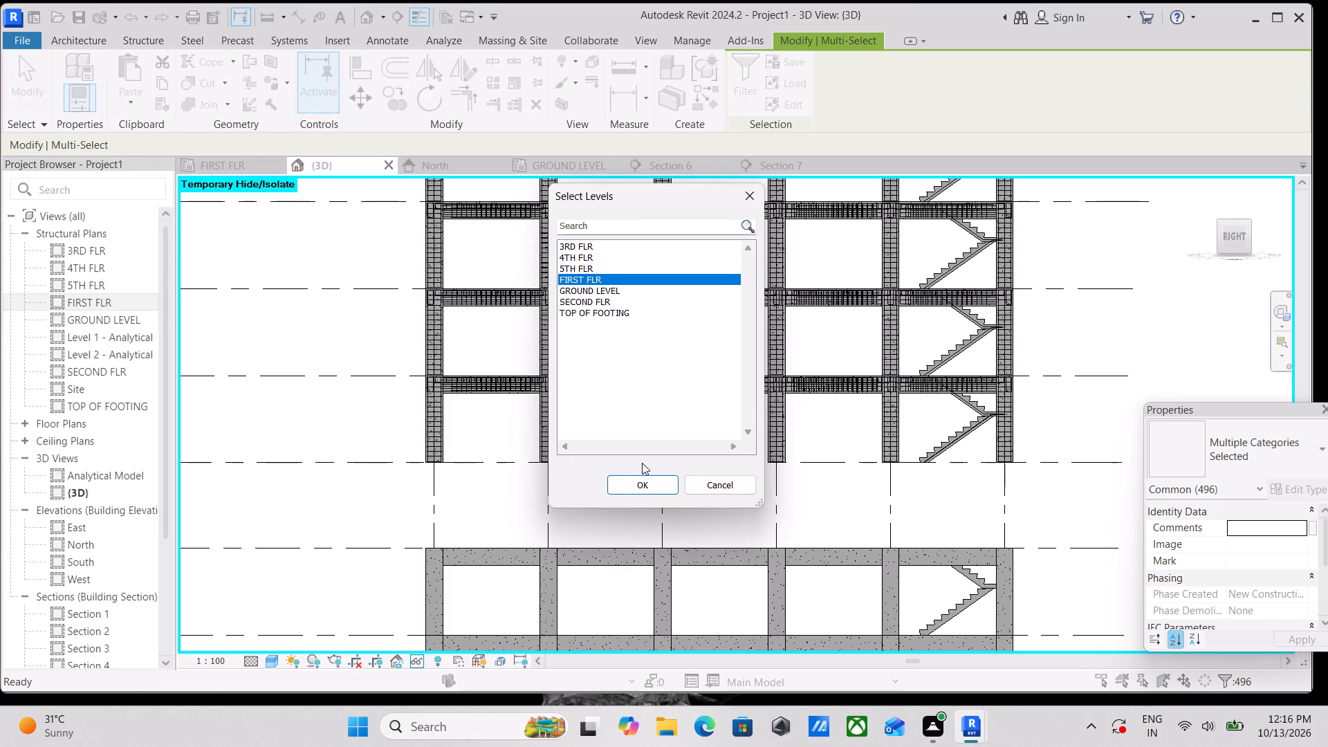
pyautogui.click(643, 484)
pyautogui.scroll(-4, 613, 435)
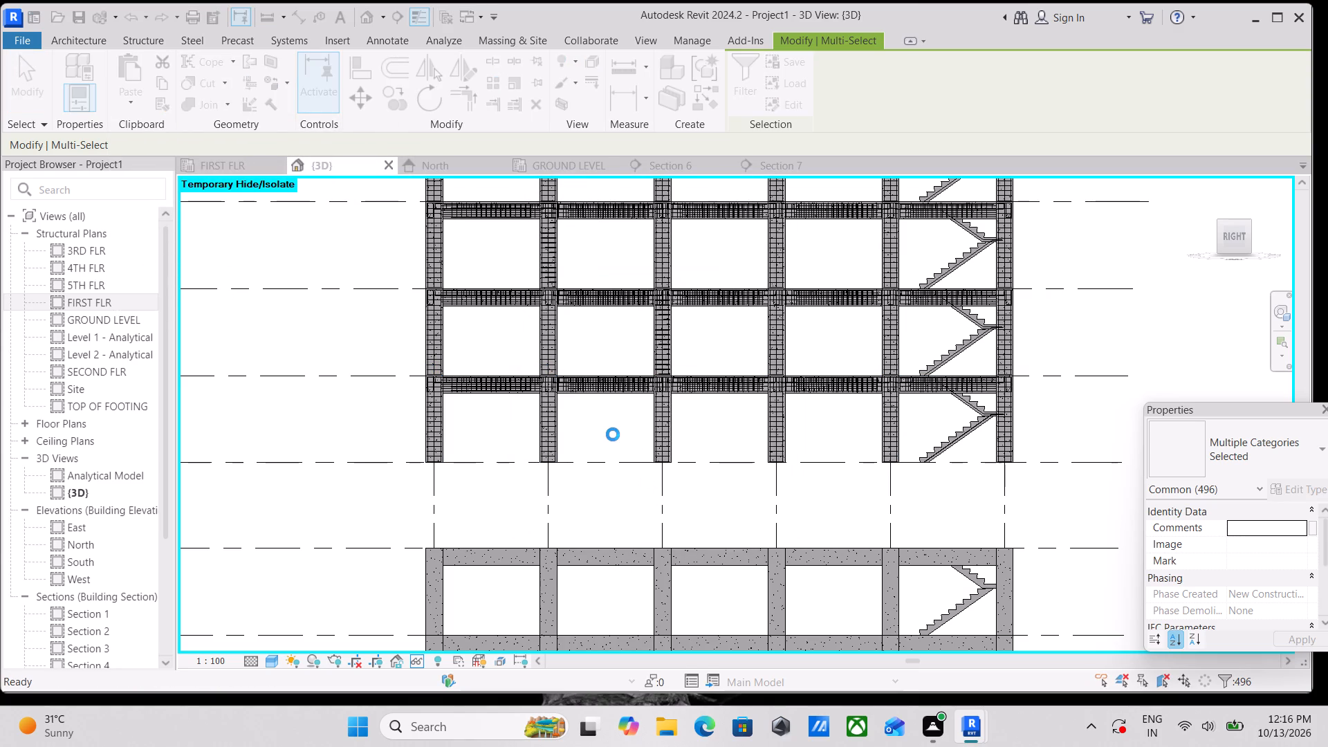
pyautogui.scroll(-3, 613, 434)
pyautogui.scroll(-3, 556, 528)
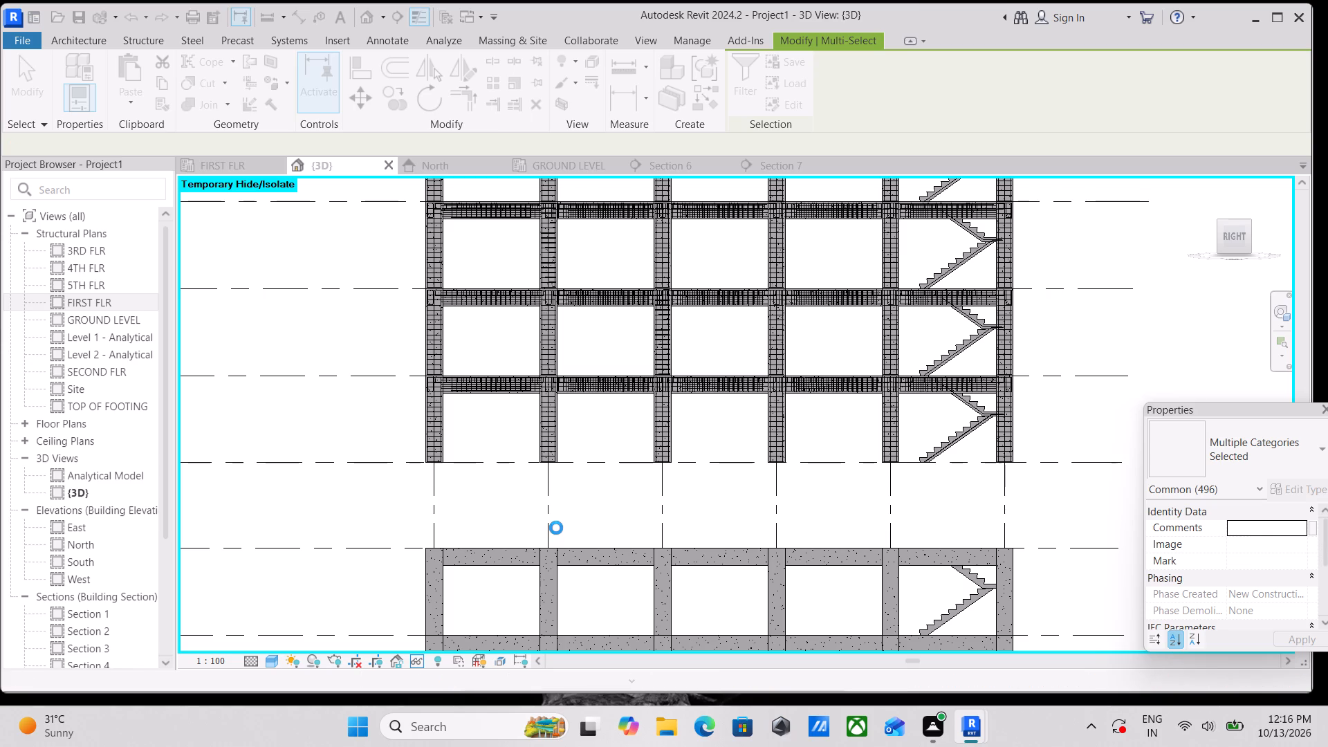
pyautogui.scroll(2, 556, 528)
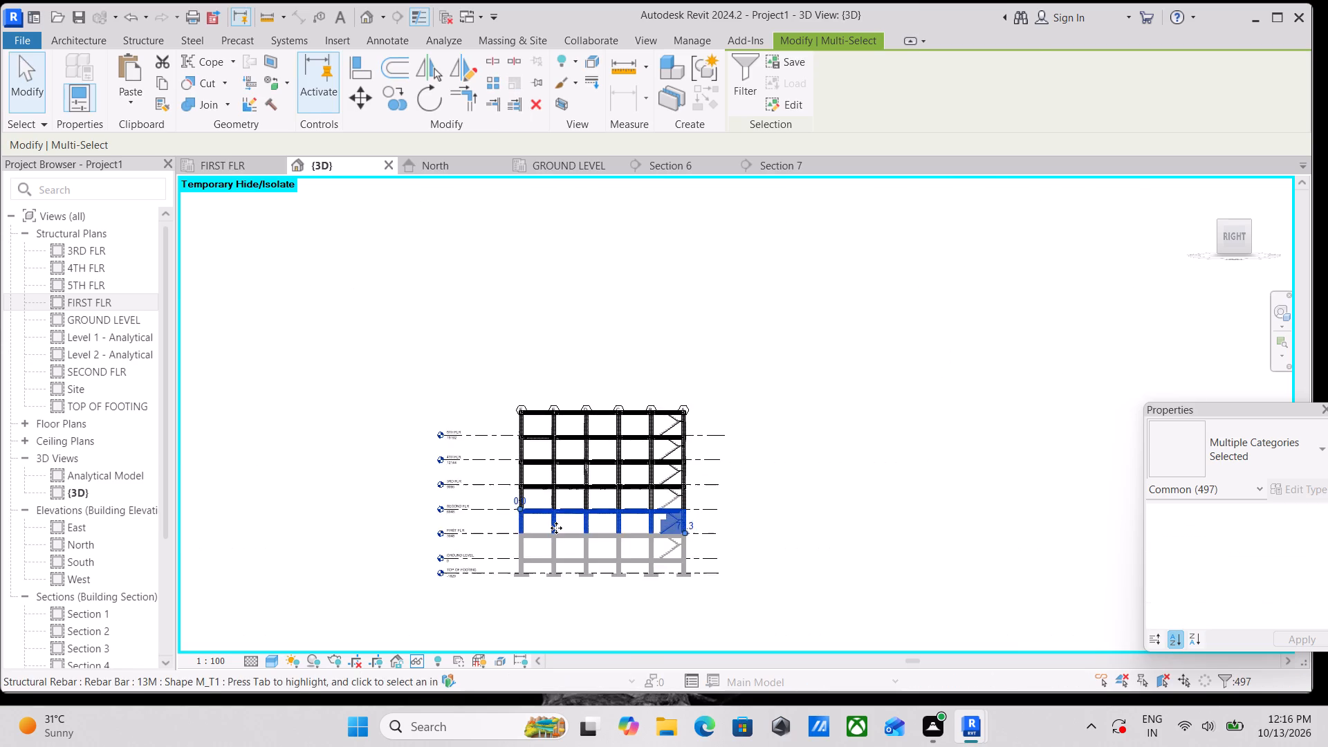
pyautogui.scroll(4, 557, 528)
pyautogui.press('Escape')
# Examine the whole multi-storey frame and its reinforcement from a tilted 3D angle, up close and from afar.
pyautogui.scroll(4, 578, 525)
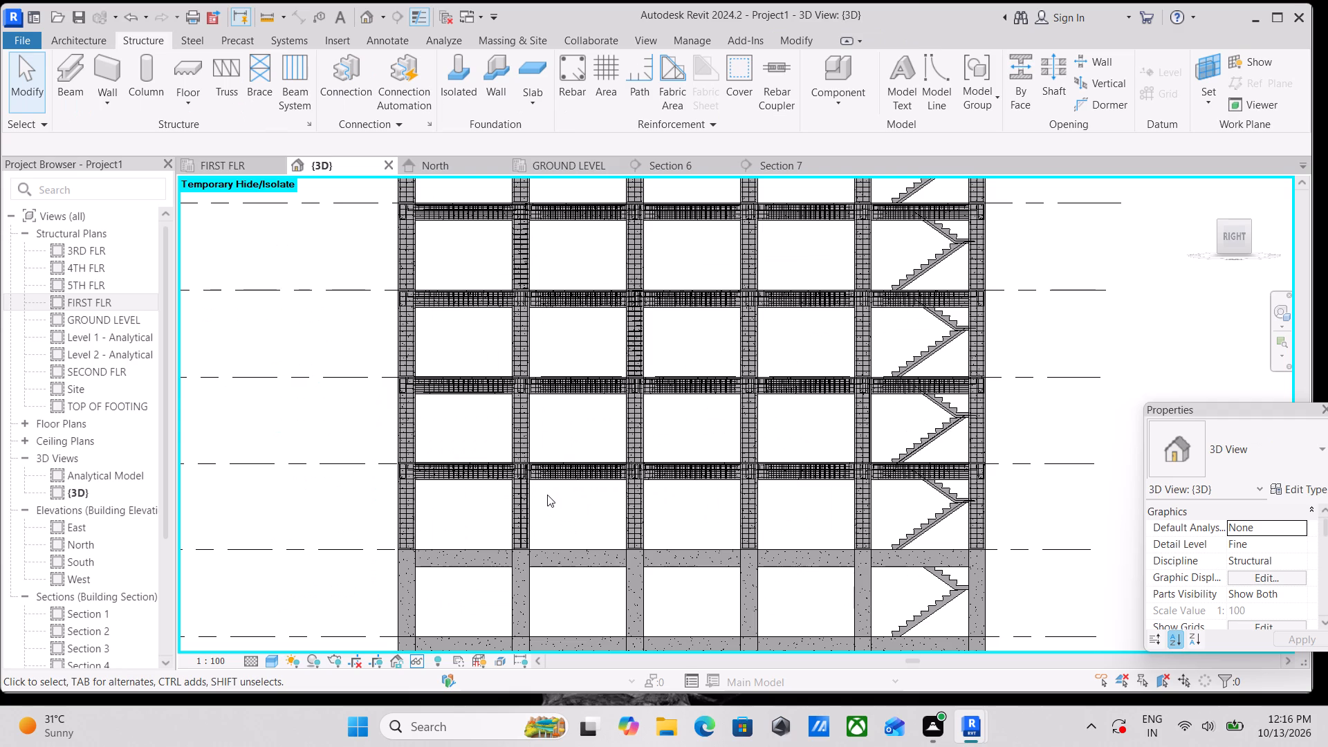
pyautogui.keyDown('shift'); pyautogui.moveTo(547, 495); pyautogui.dragTo(675, 681, button='middle'); pyautogui.keyUp('shift')
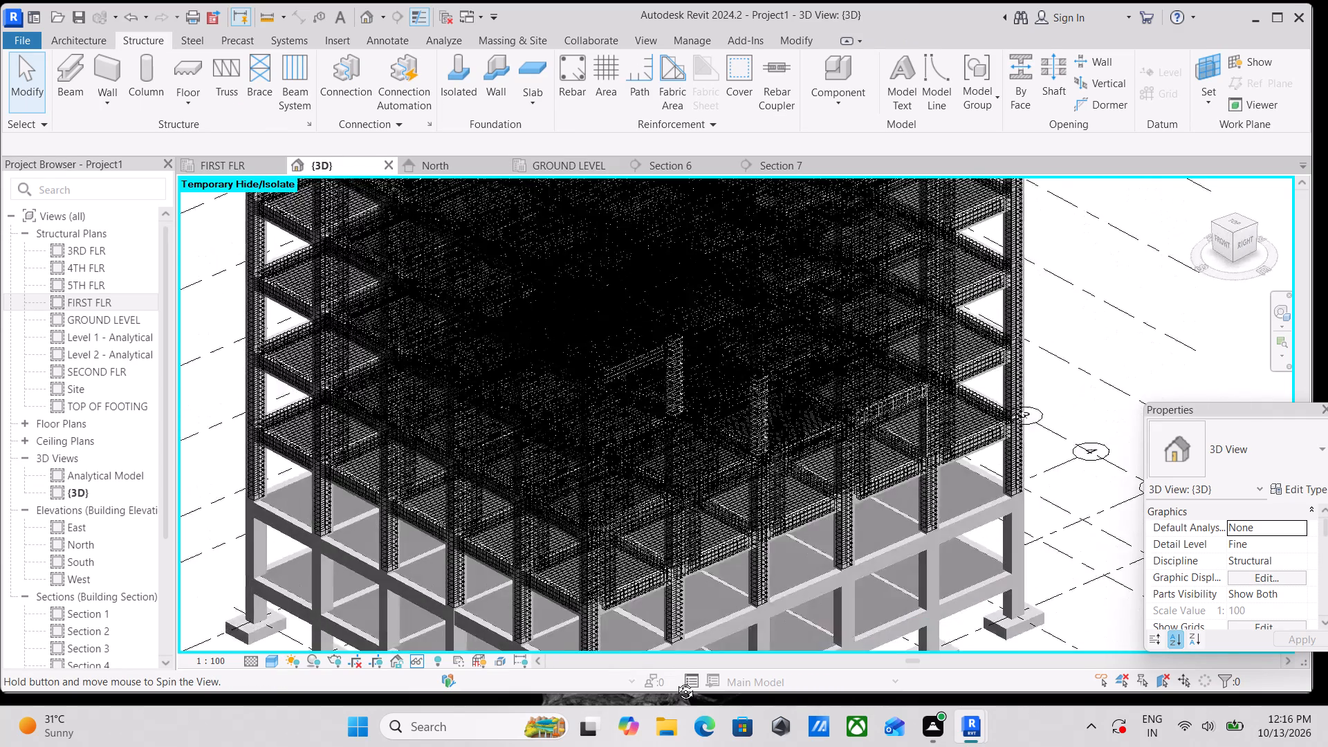
pyautogui.keyDown('shift'); pyautogui.moveTo(675, 681); pyautogui.dragTo(676, 683, button='middle'); pyautogui.keyUp('shift')
pyautogui.scroll(-4, 667, 574)
pyautogui.scroll(2, 708, 514)
pyautogui.scroll(4, 757, 304)
pyautogui.scroll(2, 708, 331)
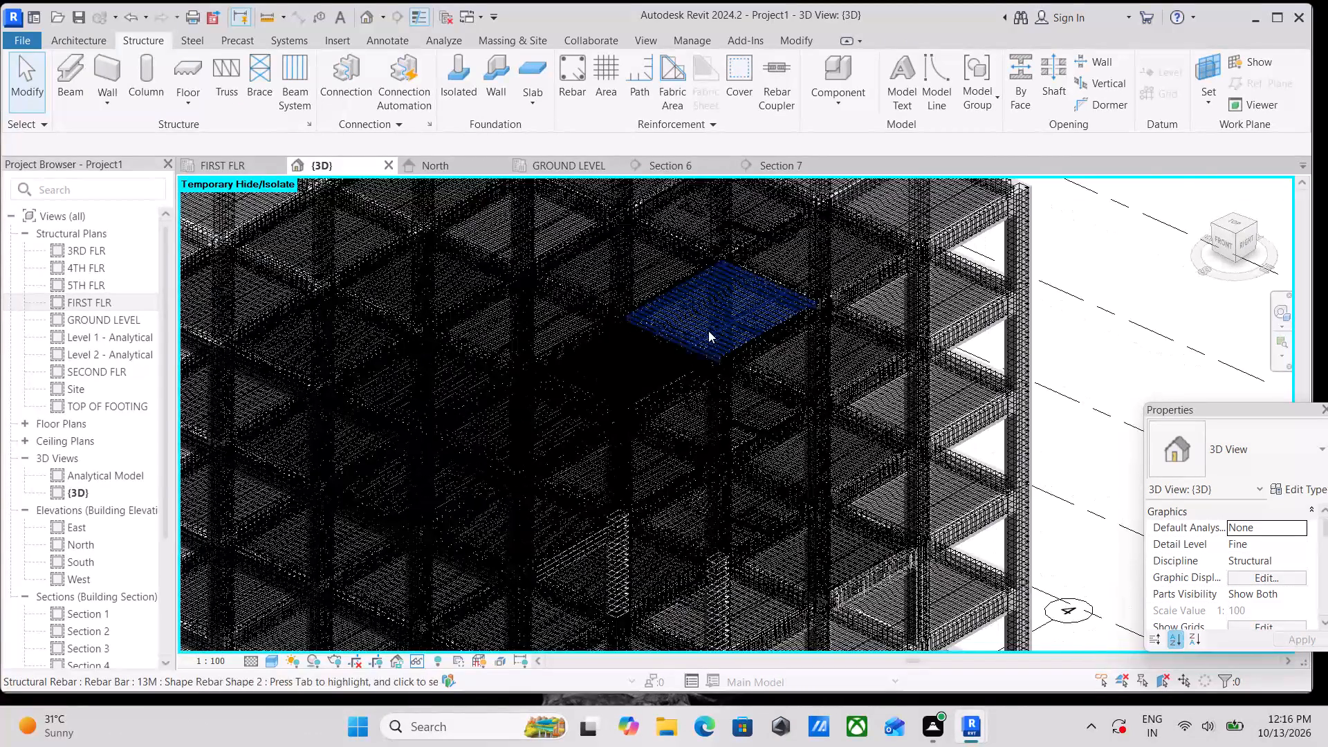
pyautogui.scroll(3, 708, 331)
pyautogui.scroll(-6, 708, 331)
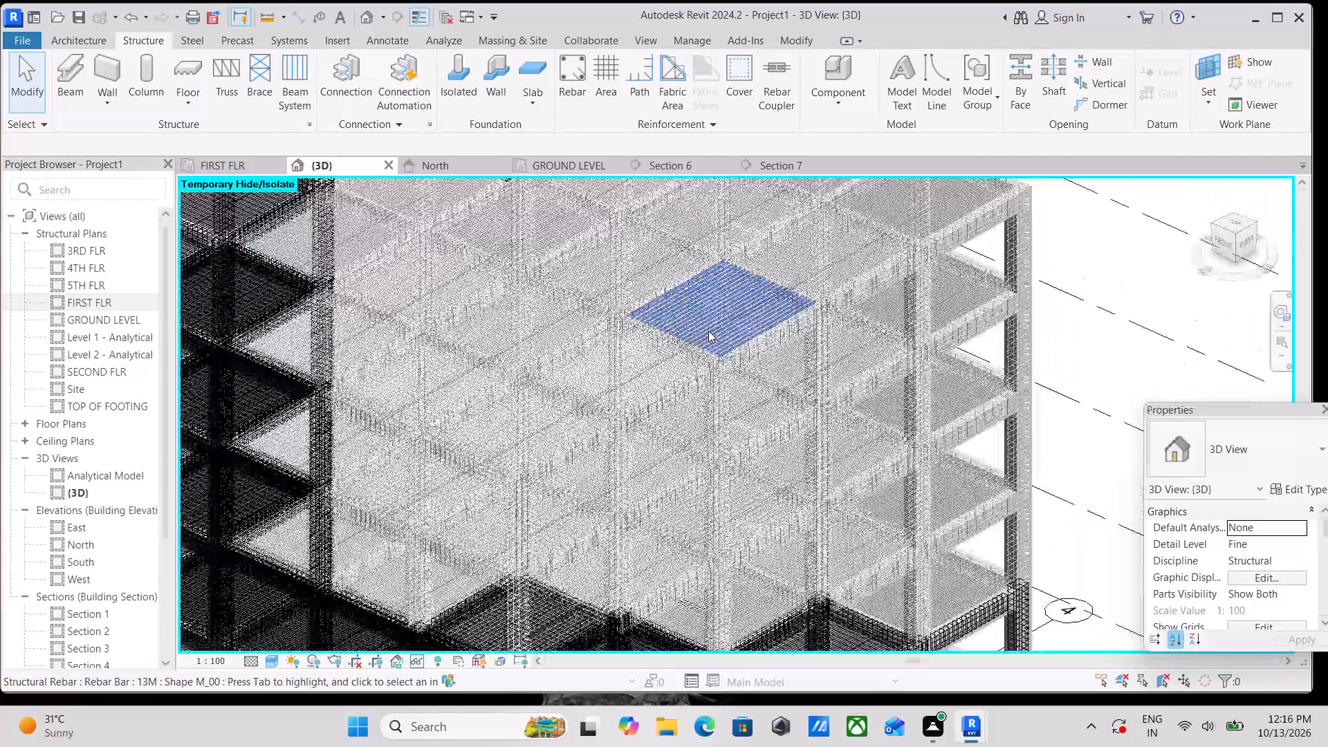
pyautogui.scroll(-4, 708, 331)
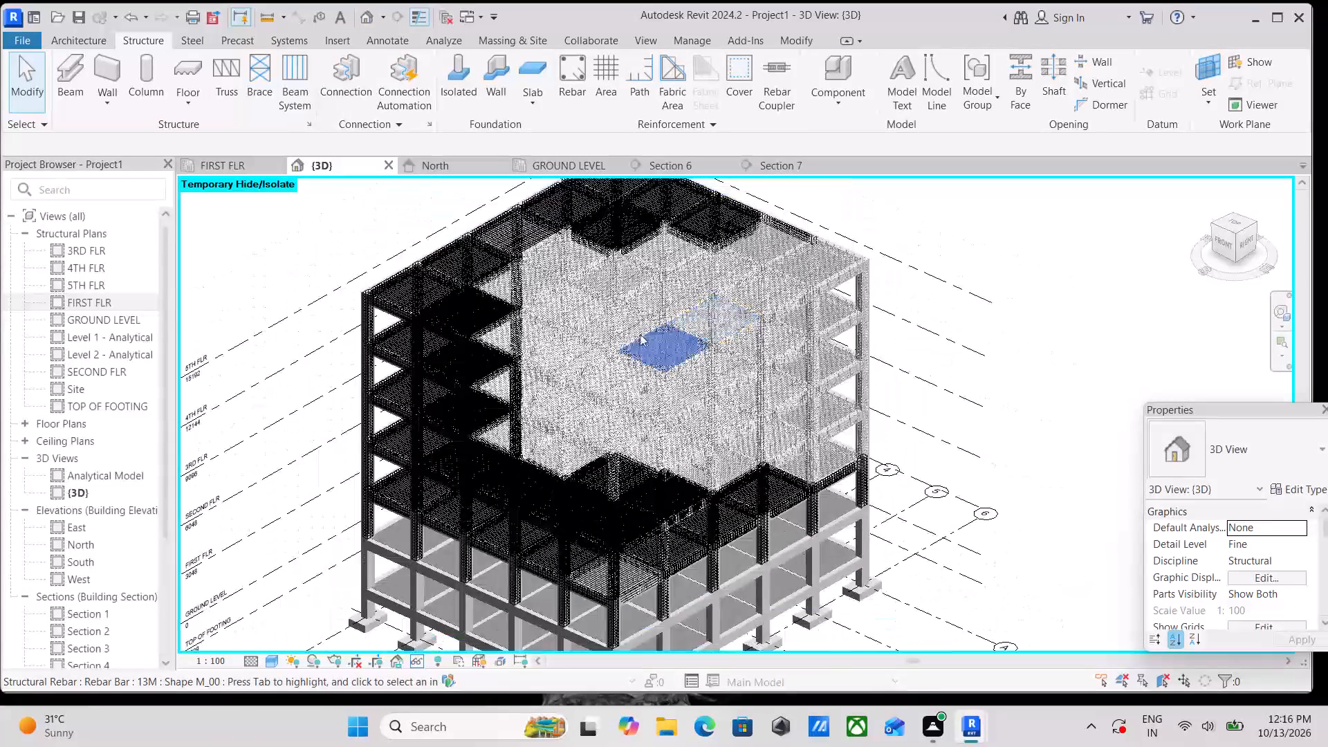
pyautogui.scroll(4, 632, 337)
pyautogui.scroll(4, 569, 329)
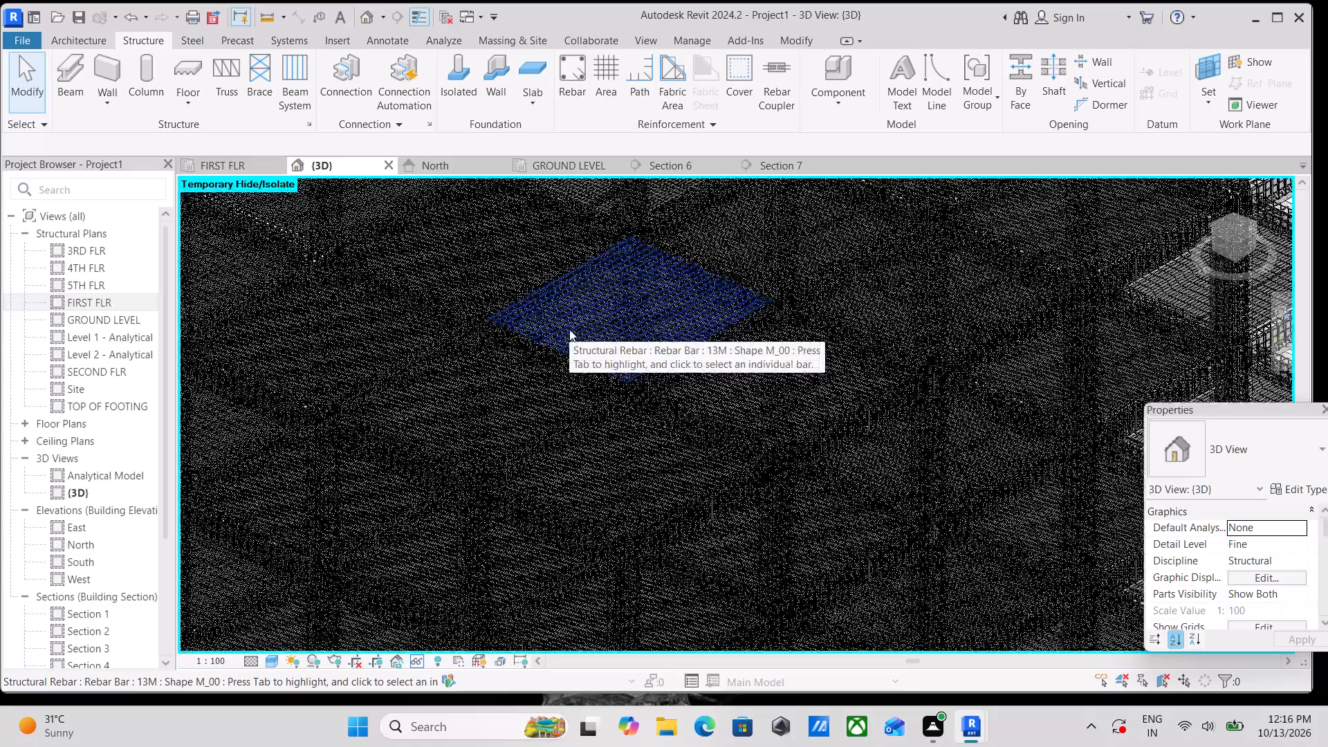
# Select all instances of the 13M rebar and temporarily hide them in the 3D view.
pyautogui.click(569, 329)
pyautogui.write('sa')
pyautogui.scroll(-5, 569, 329)
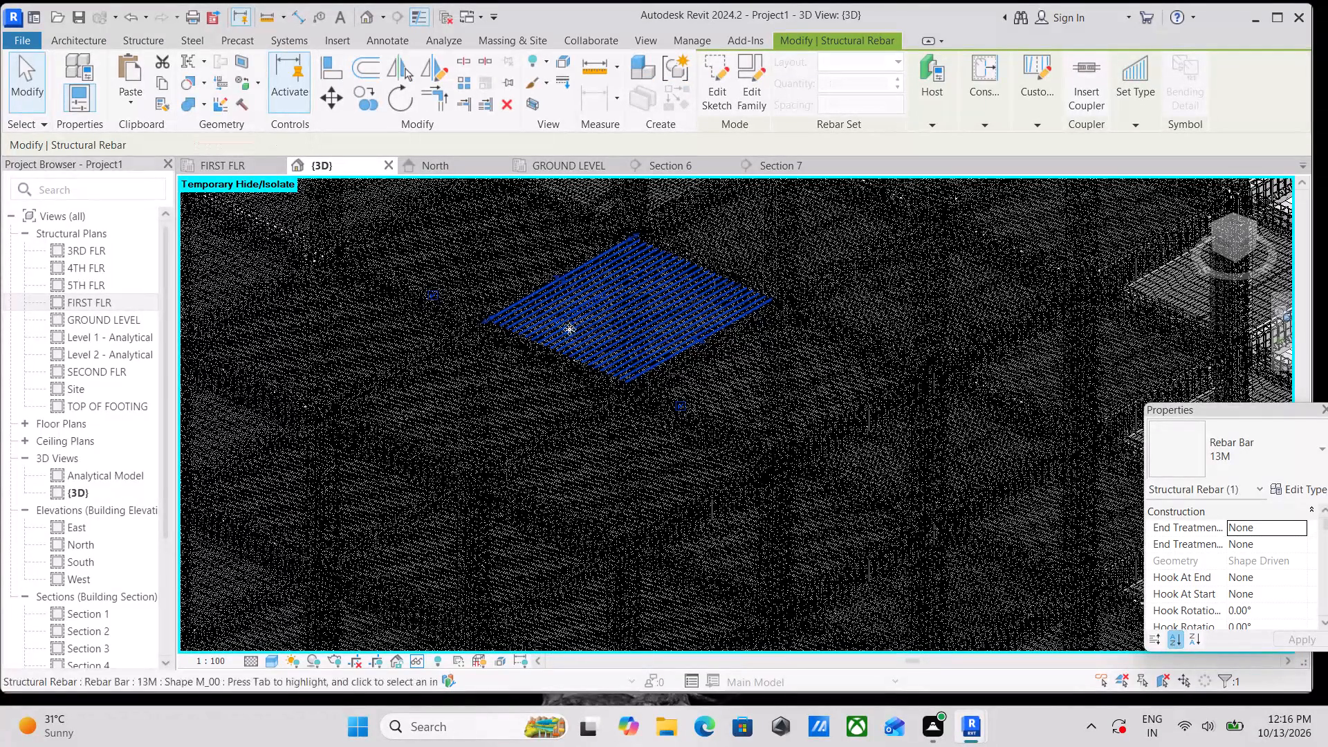
pyautogui.scroll(-1, 569, 329)
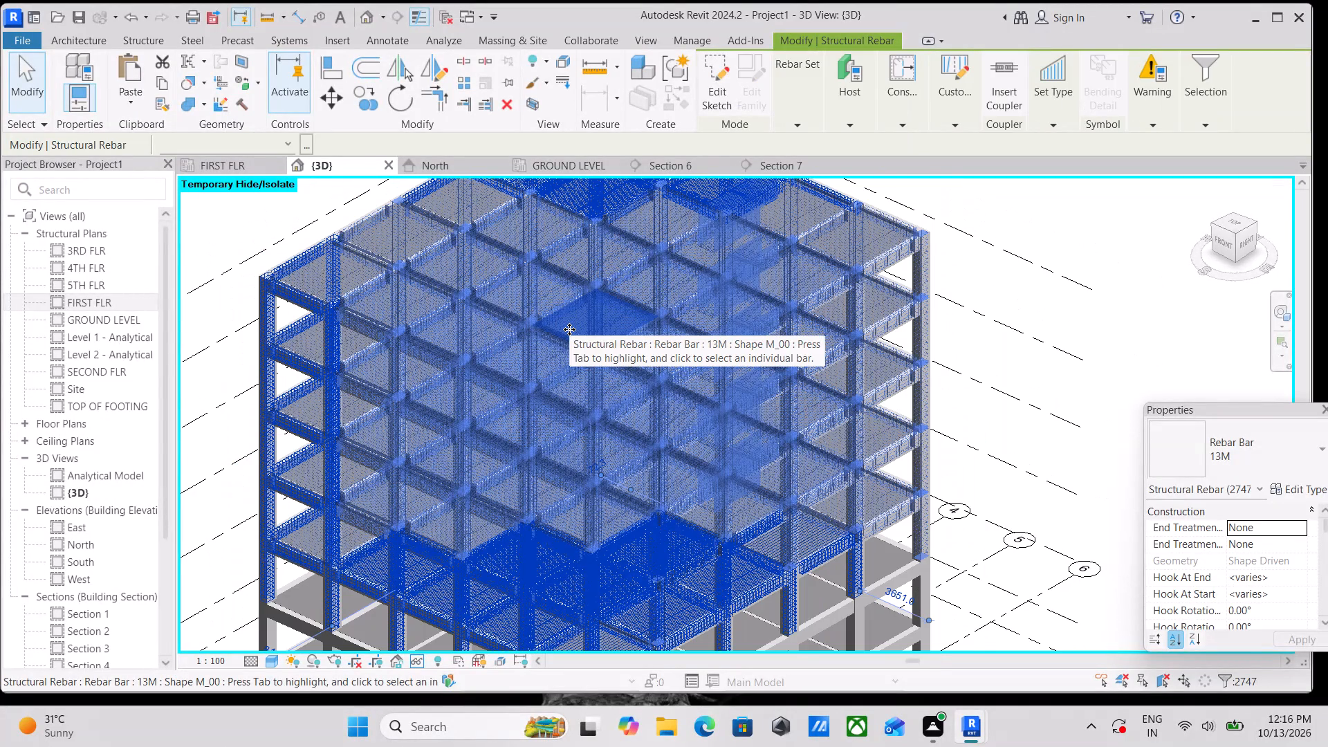
pyautogui.write('hh')
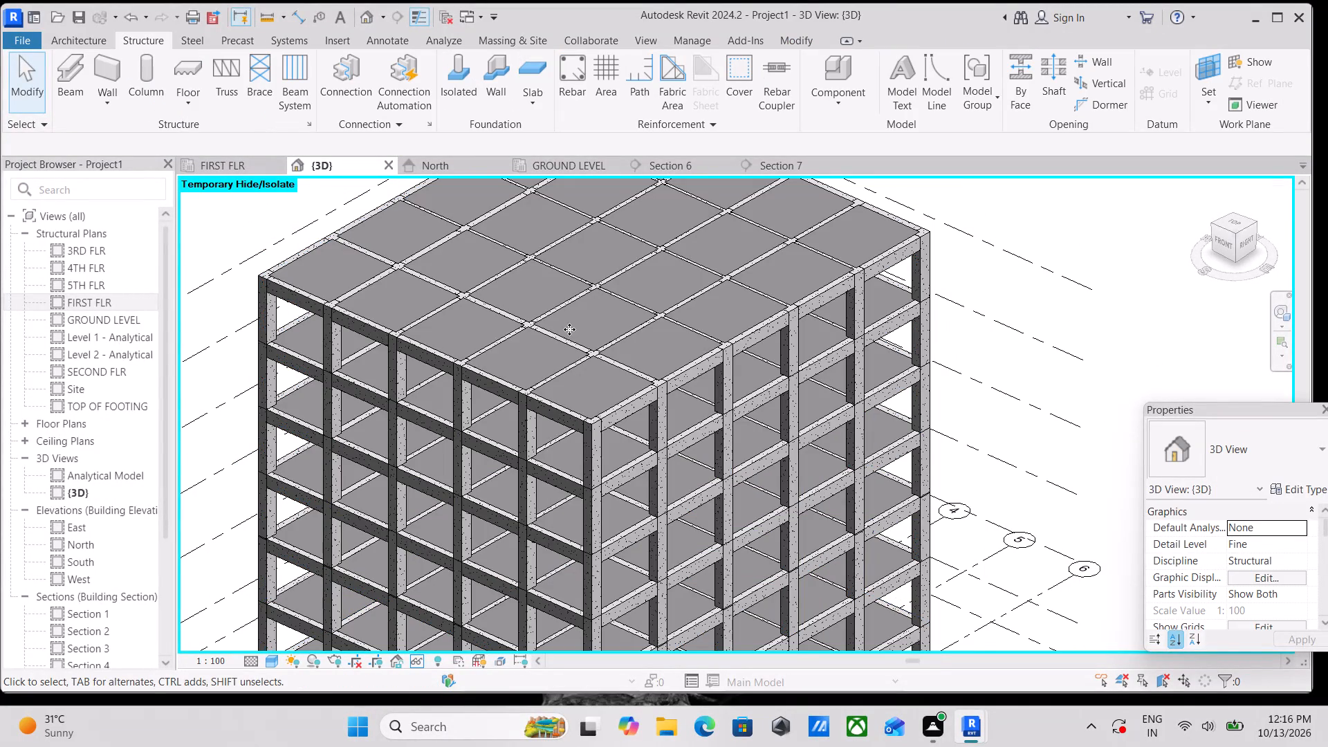
# Examine the frame from several angles, ending at the stair bay on the back side and the roof slab above it.
pyautogui.scroll(-3, 667, 371)
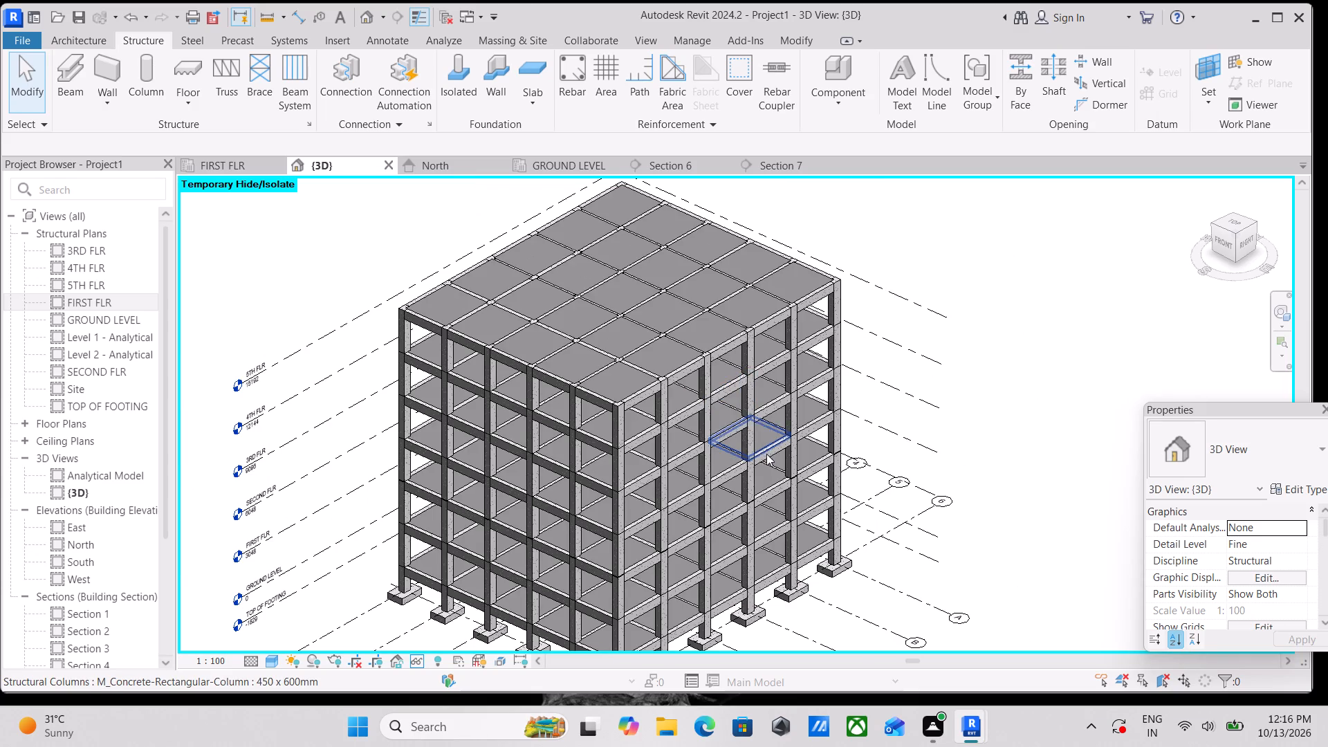
pyautogui.keyDown('shift'); pyautogui.moveTo(766, 454); pyautogui.dragTo(531, 307, button='middle'); pyautogui.keyUp('shift')
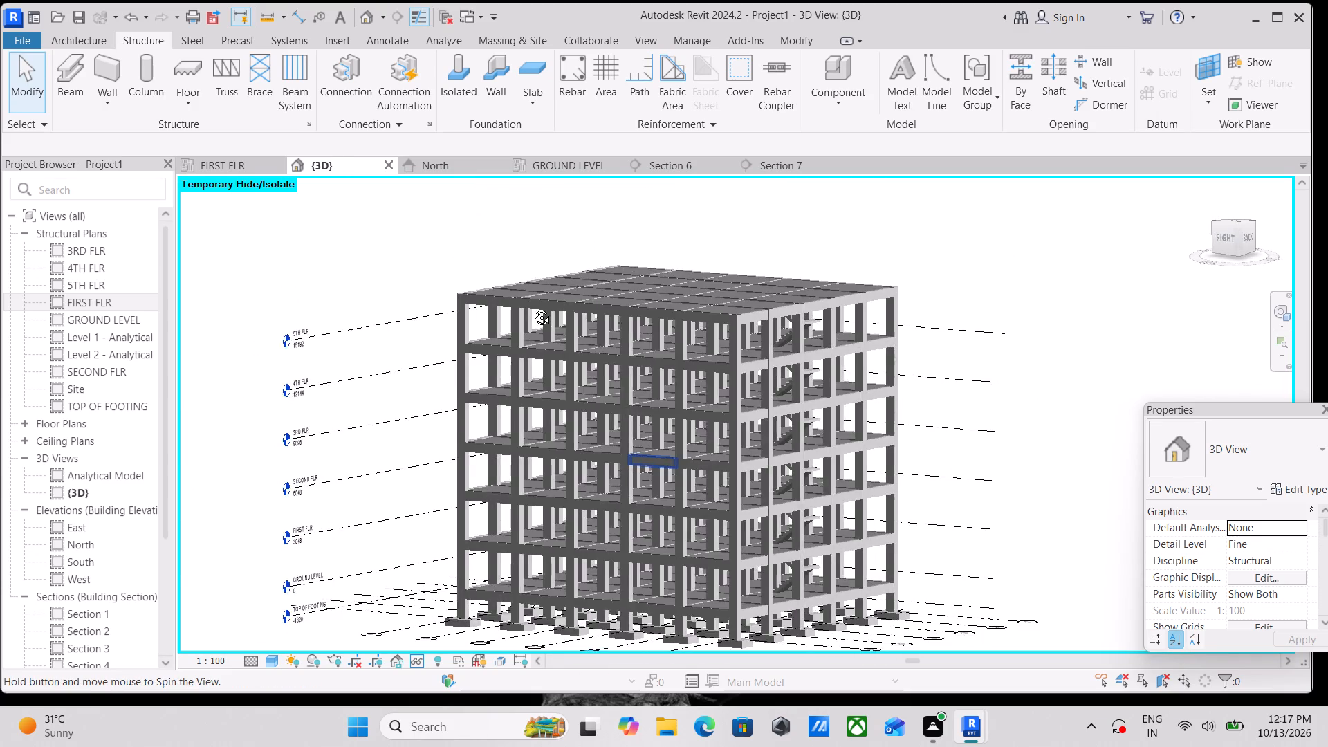
pyautogui.keyDown('shift'); pyautogui.moveTo(531, 307); pyautogui.dragTo(529, 307, button='middle'); pyautogui.keyUp('shift')
pyautogui.keyDown('shift'); pyautogui.moveTo(772, 389); pyautogui.dragTo(634, 542, button='middle'); pyautogui.keyUp('shift')
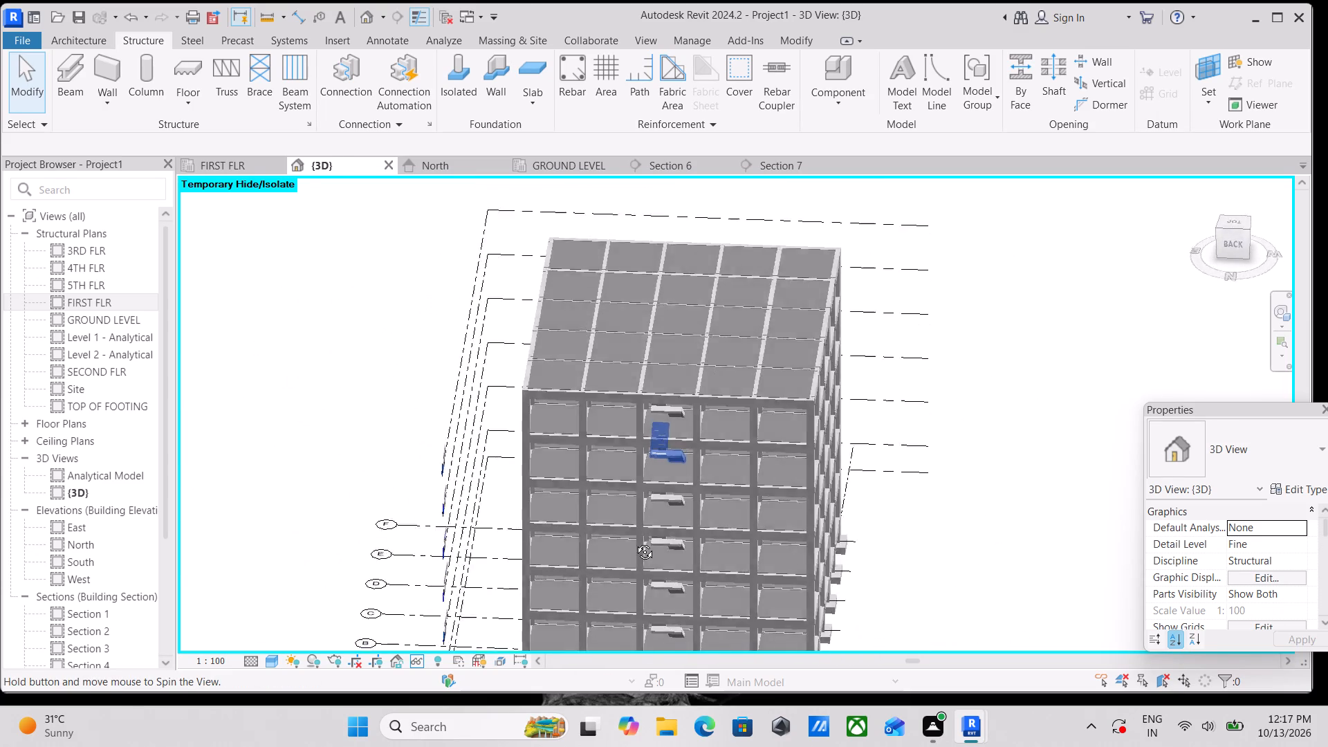
pyautogui.keyDown('shift'); pyautogui.moveTo(634, 542); pyautogui.dragTo(643, 626, button='middle'); pyautogui.keyUp('shift')
pyautogui.scroll(3, 721, 470)
pyautogui.scroll(3, 665, 468)
pyautogui.keyDown('shift'); pyautogui.moveTo(664, 463); pyautogui.dragTo(665, 491, button='middle'); pyautogui.keyUp('shift')
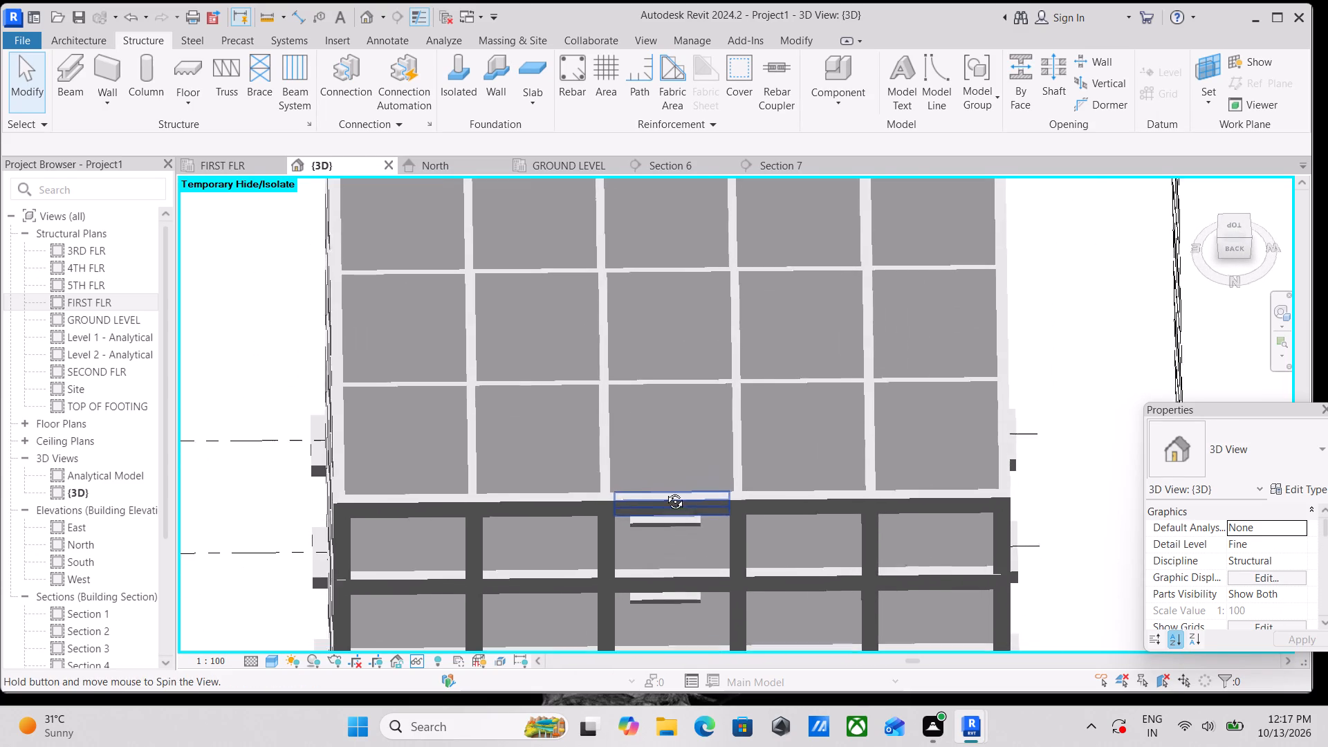
pyautogui.keyDown('shift'); pyautogui.moveTo(665, 491); pyautogui.dragTo(664, 537, button='middle'); pyautogui.keyUp('shift')
# Start a shaft opening sketch and show the model from the top in Wireframe.
pyautogui.click(1061, 73)
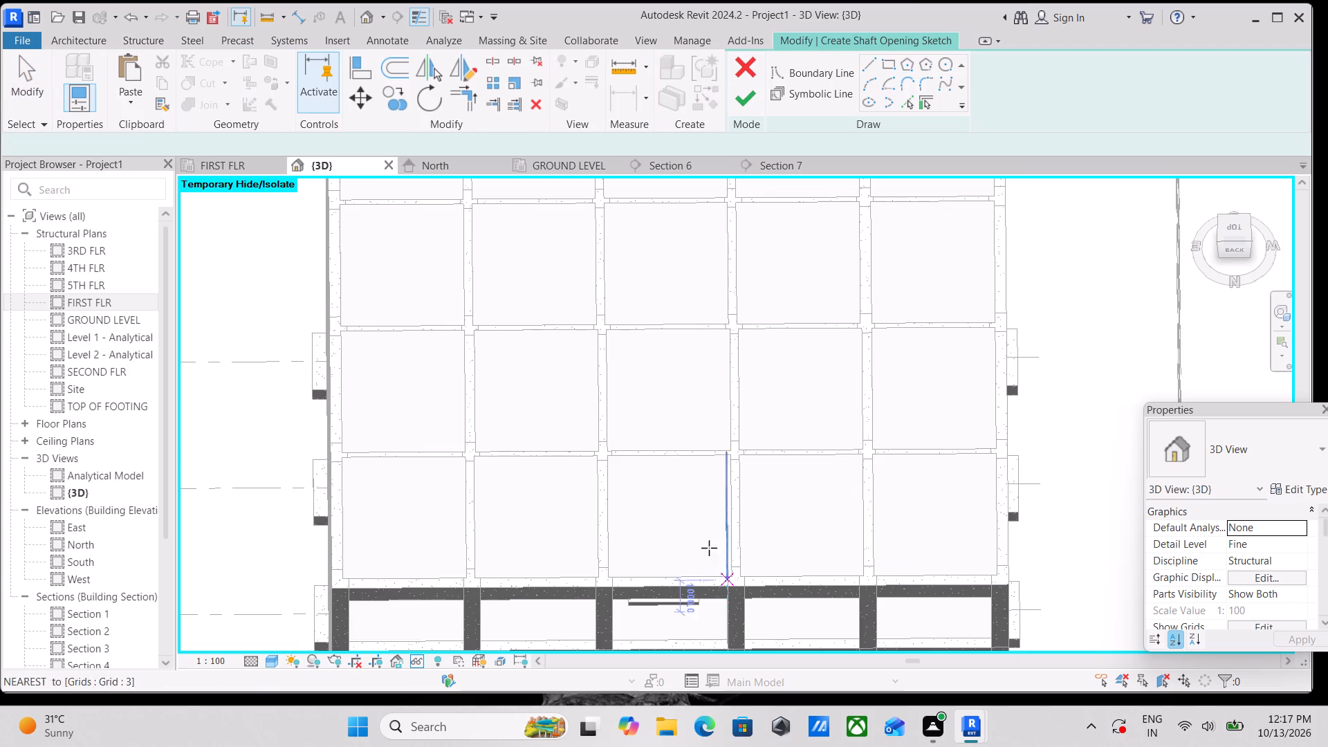
pyautogui.click(1237, 233)
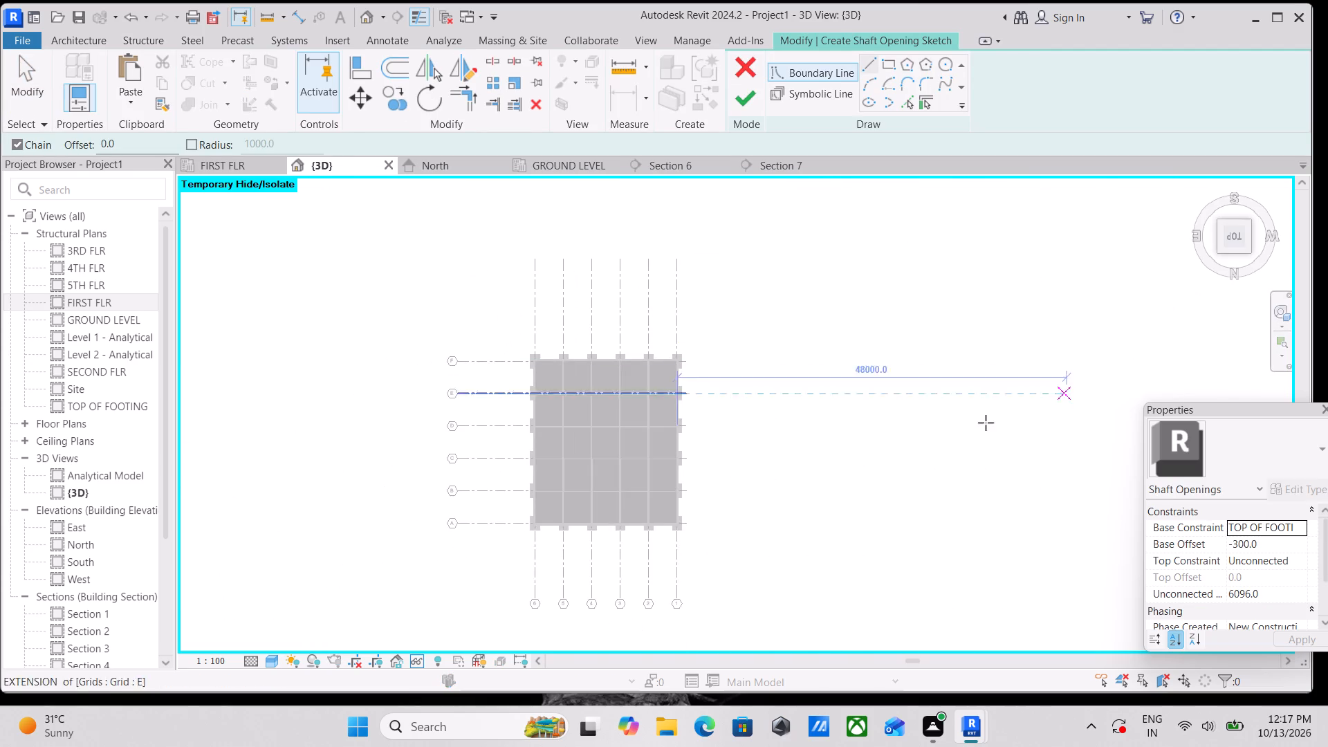
pyautogui.scroll(4, 585, 584)
pyautogui.scroll(3, 700, 500)
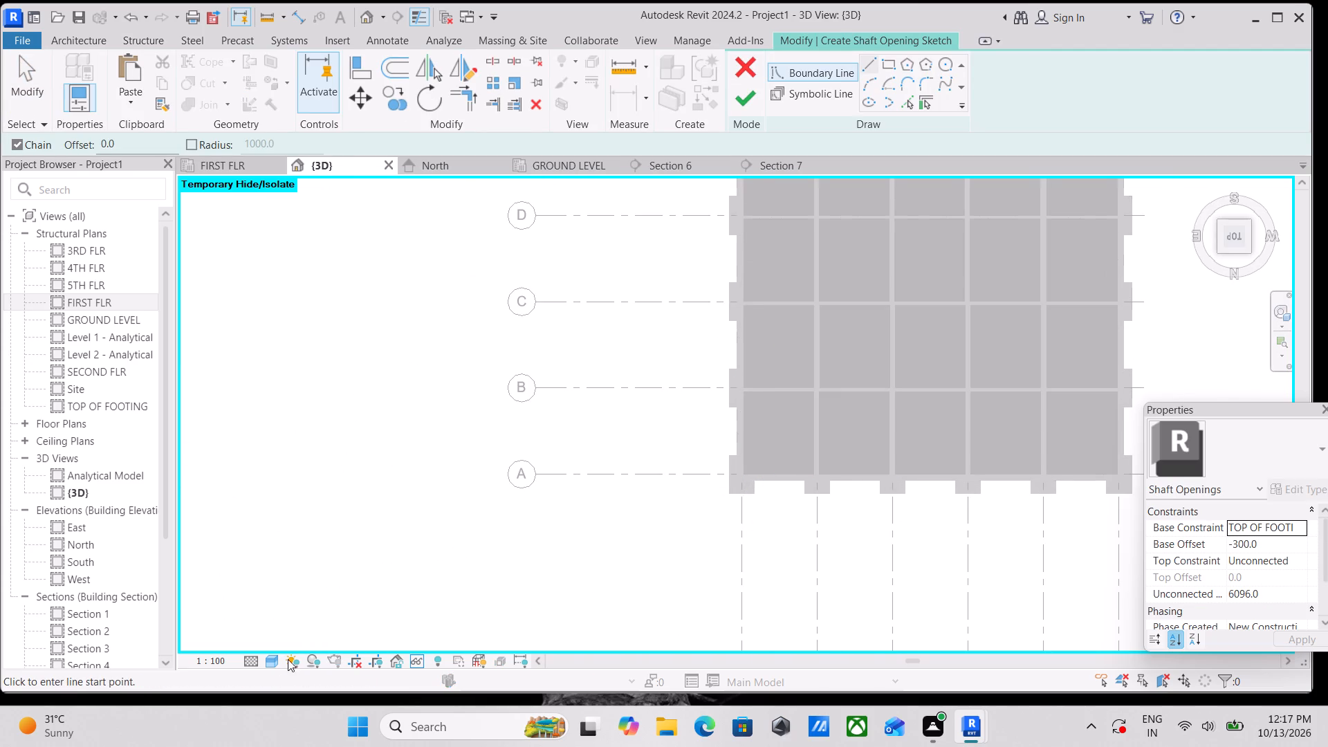
pyautogui.click(275, 665)
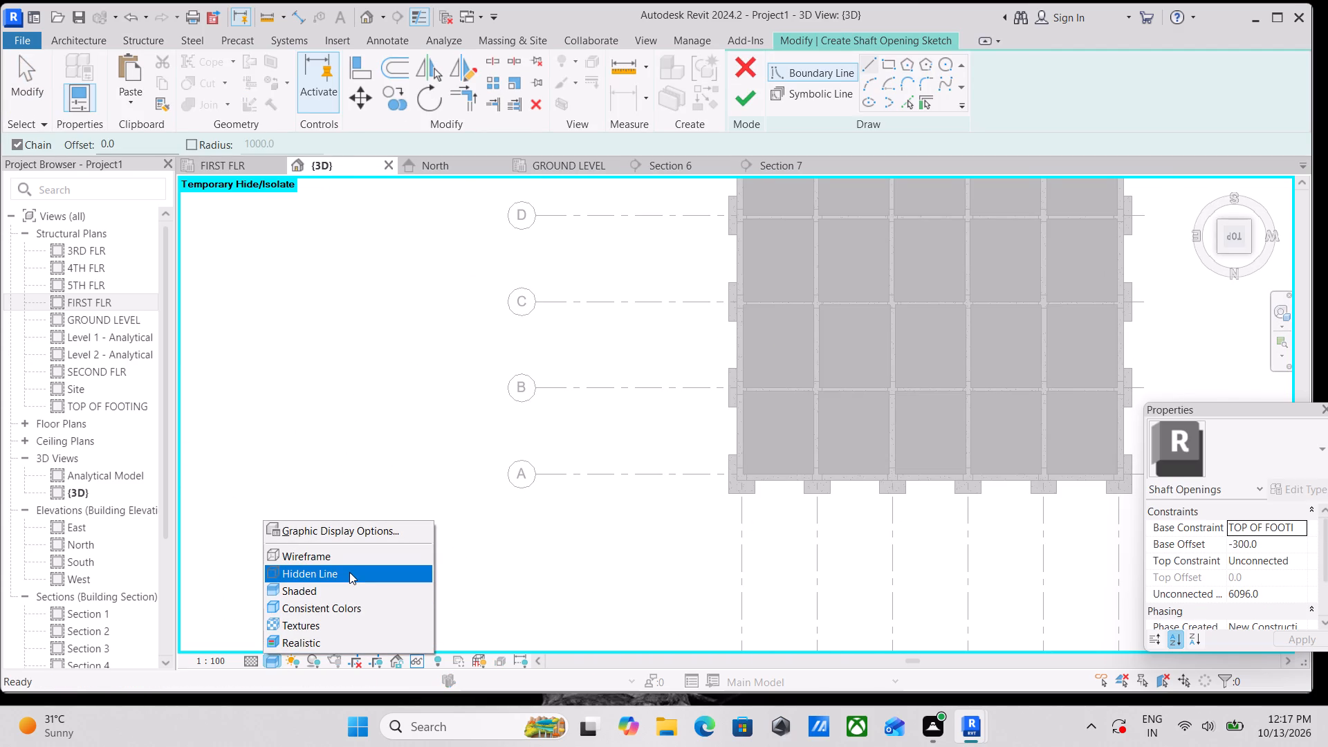
pyautogui.click(349, 572)
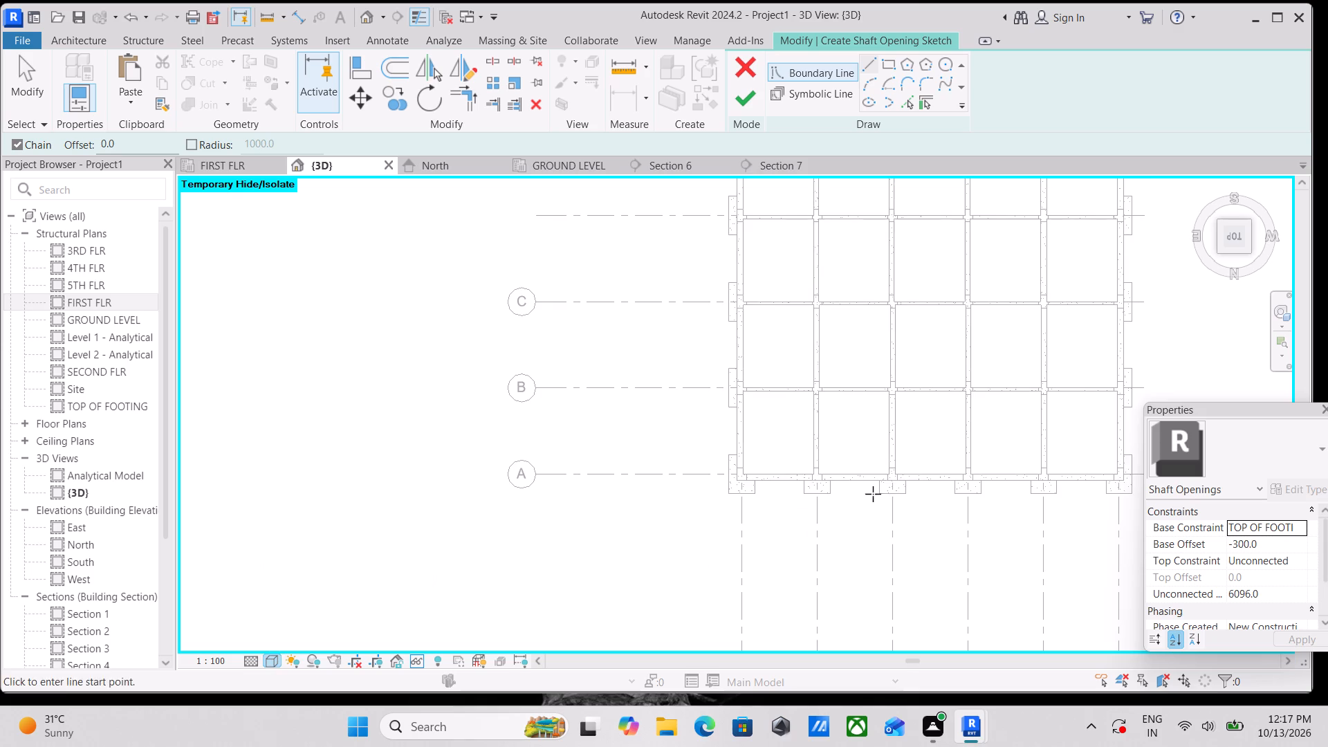
pyautogui.scroll(2, 930, 470)
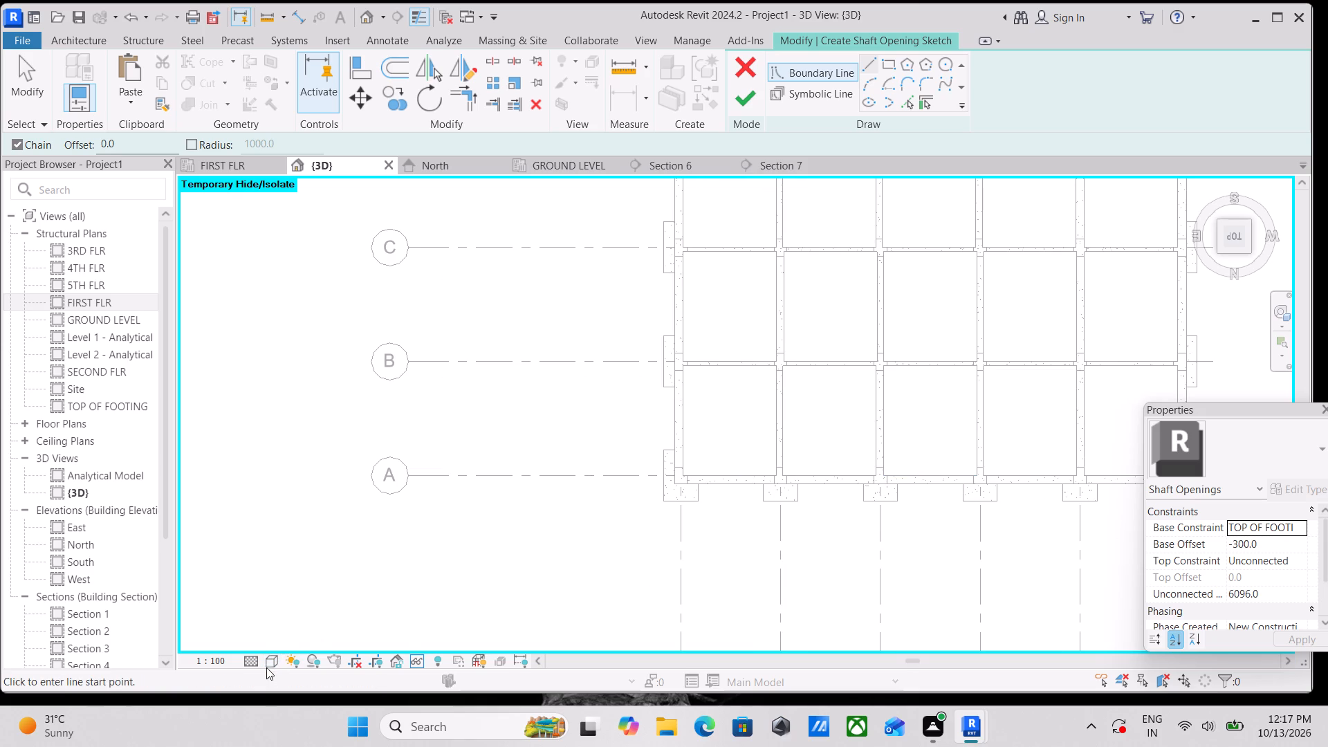
pyautogui.click(266, 661)
pyautogui.click(320, 560)
# Sketch the shaft boundary along the landing edge, the longer flight's outer side and its far end, snapping to the stair corners.
pyautogui.scroll(1, 812, 554)
pyautogui.moveTo(812, 554); pyautogui.dragTo(696, 566, button='middle')
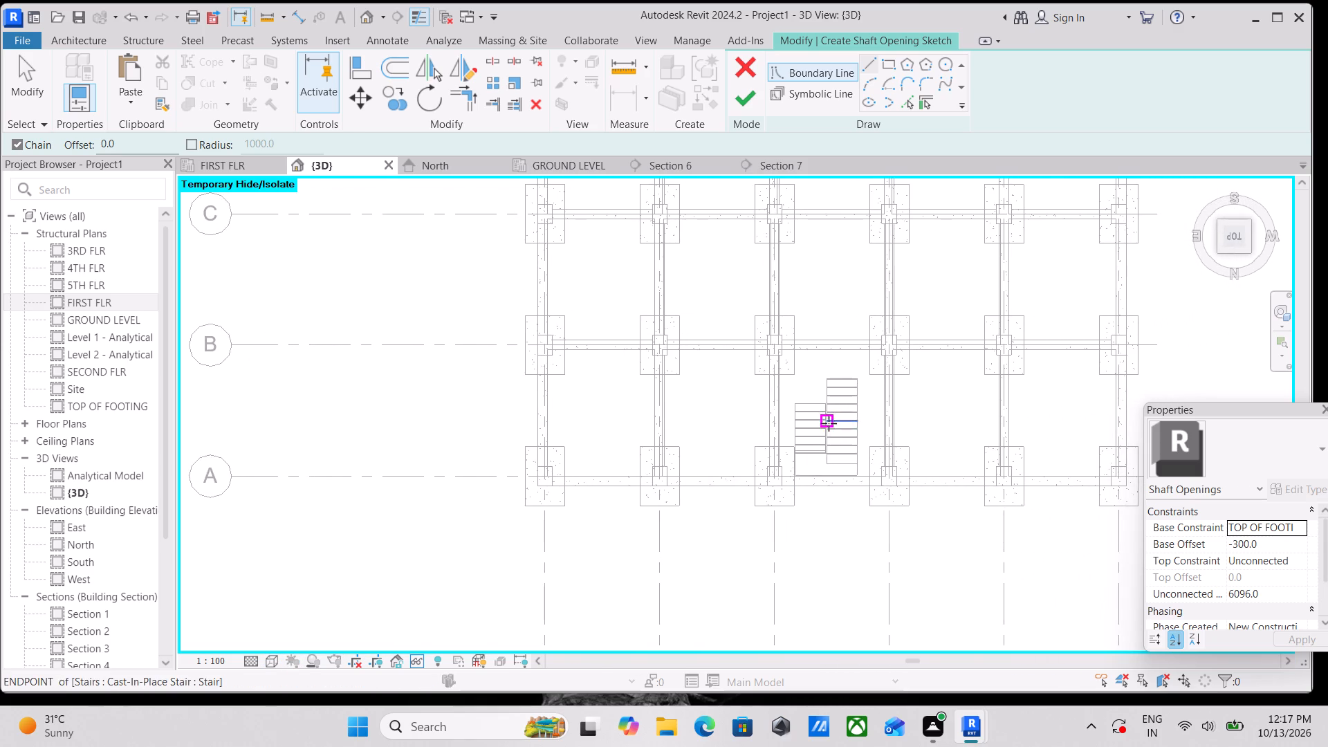
pyautogui.scroll(3, 829, 423)
pyautogui.scroll(3, 772, 514)
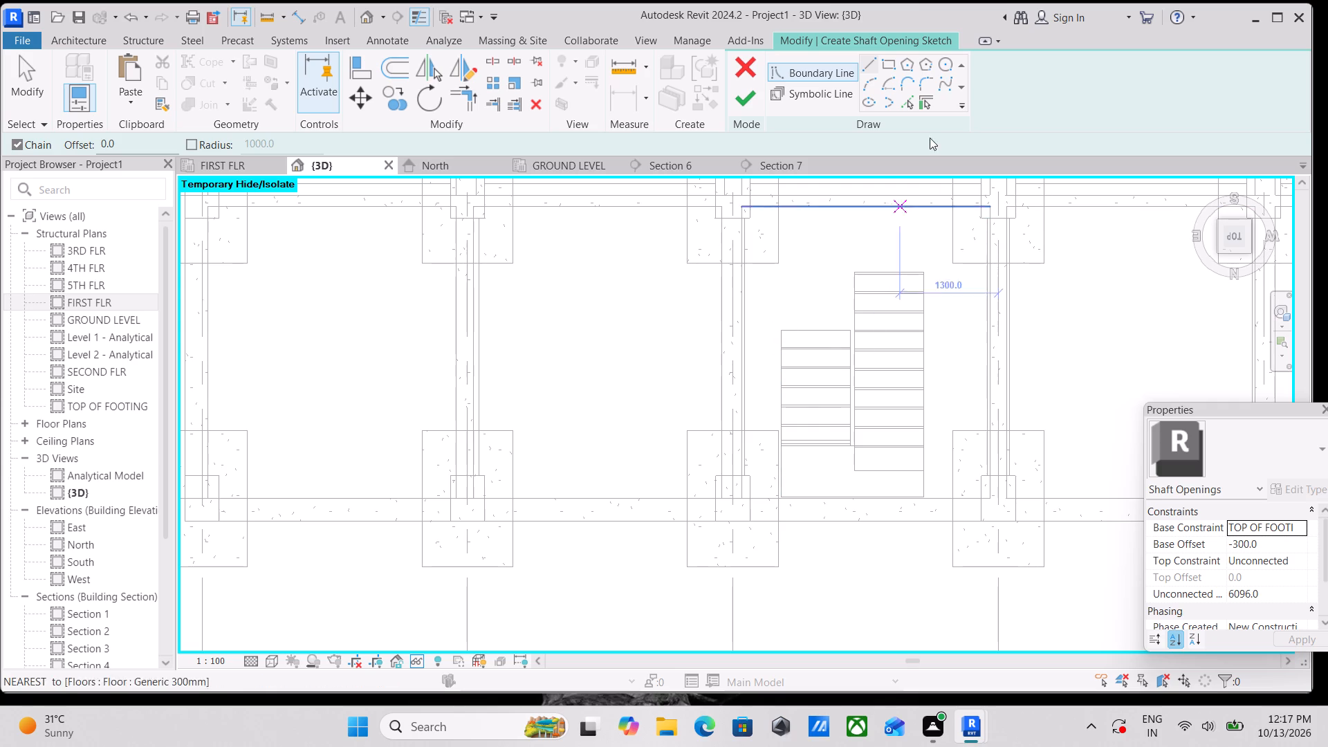
pyautogui.scroll(6, 755, 499)
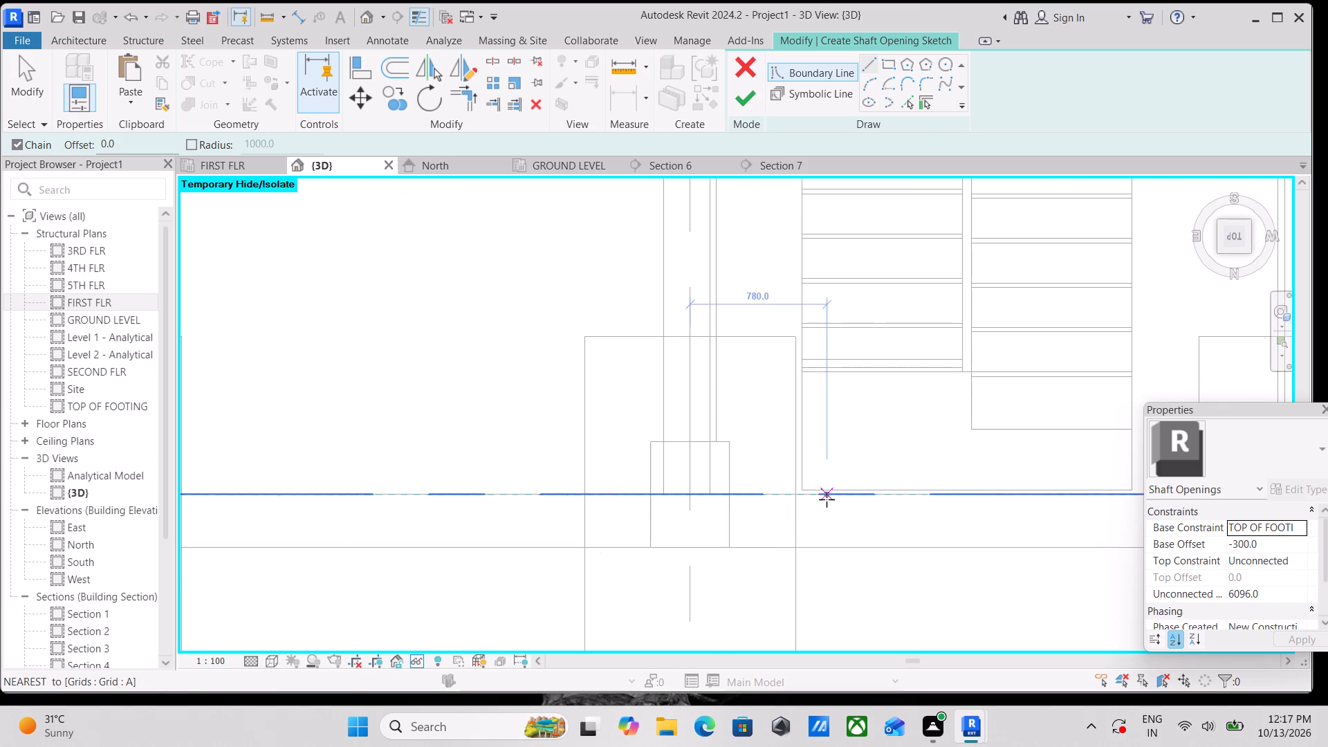
pyautogui.click(803, 489)
pyautogui.moveTo(973, 497); pyautogui.dragTo(833, 513, button='middle')
pyautogui.click(997, 504)
pyautogui.moveTo(997, 344); pyautogui.dragTo(974, 565, button='middle')
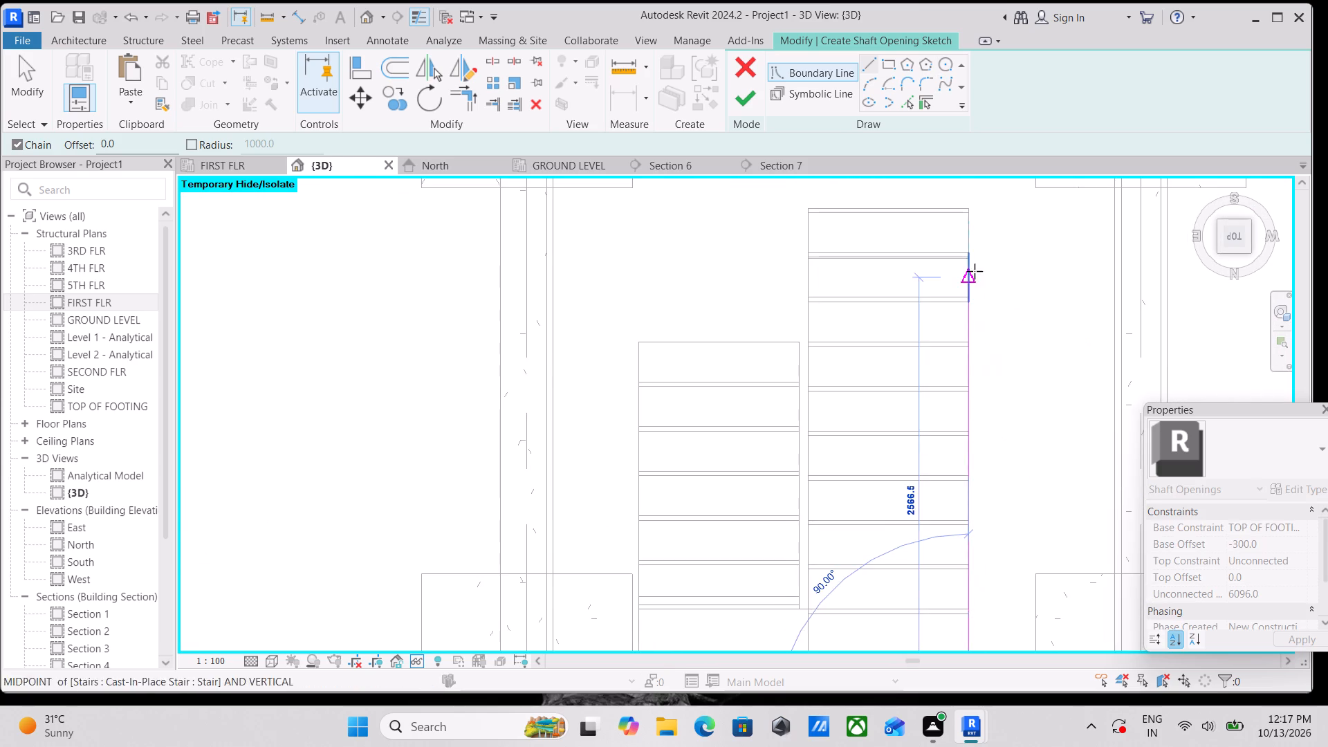
pyautogui.moveTo(975, 271); pyautogui.dragTo(964, 464, button='middle')
pyautogui.scroll(6, 963, 404)
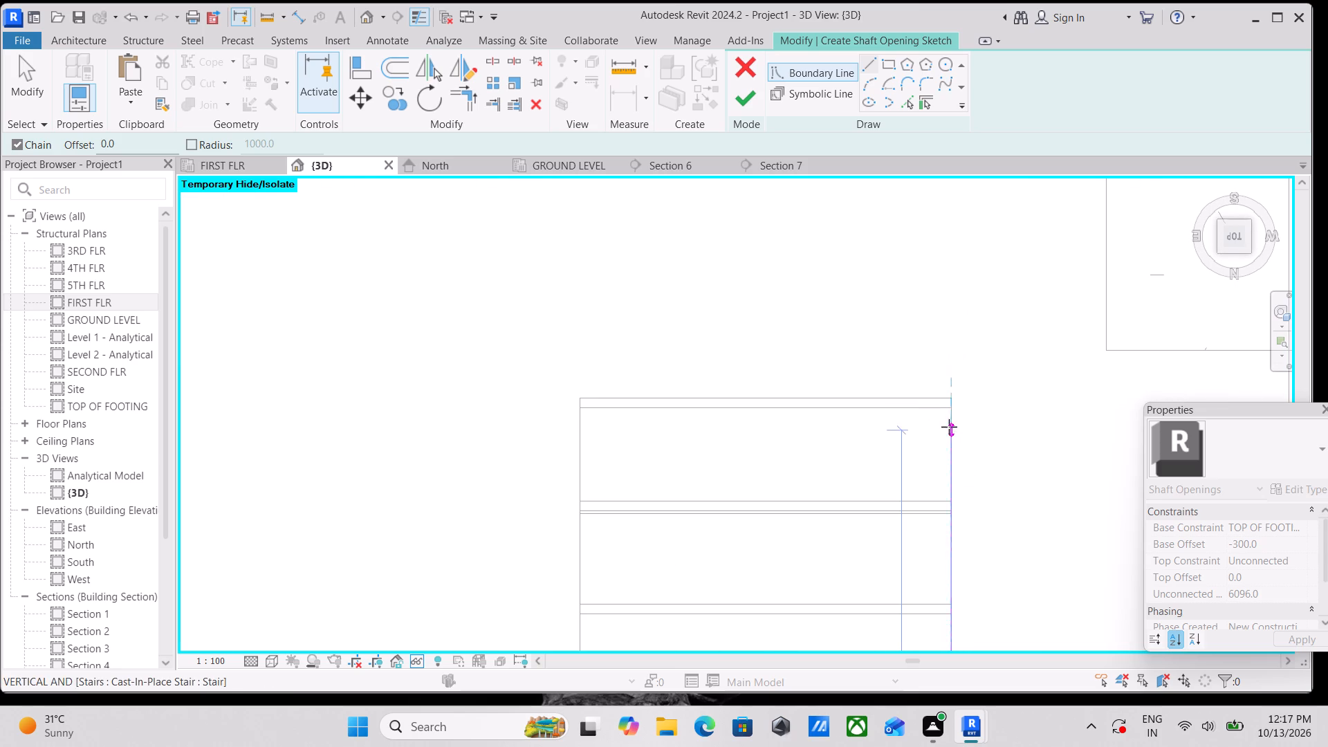
pyautogui.click(955, 396)
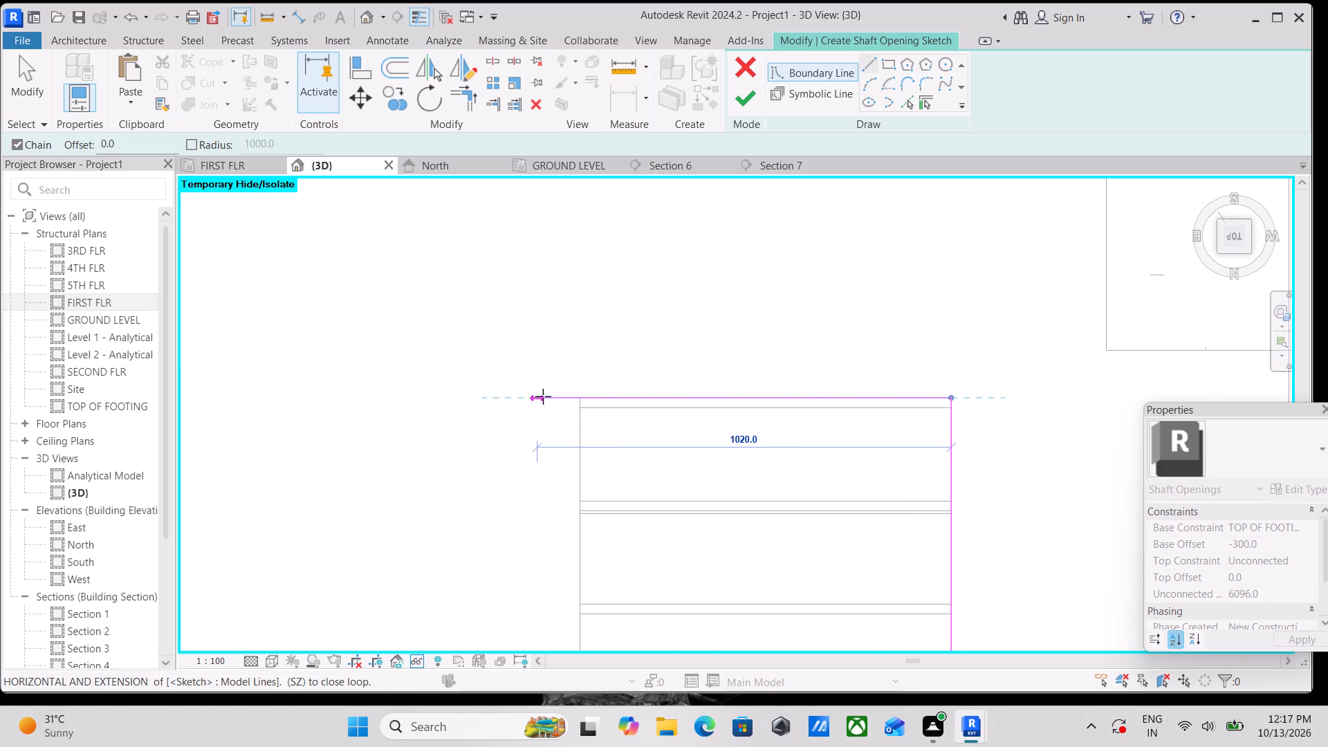
pyautogui.click(580, 398)
# Continue the boundary along the longer flight's inner side, and about 965 mm across to the shorter flight's outer corner.
pyautogui.moveTo(570, 533); pyautogui.dragTo(623, 272, button='middle')
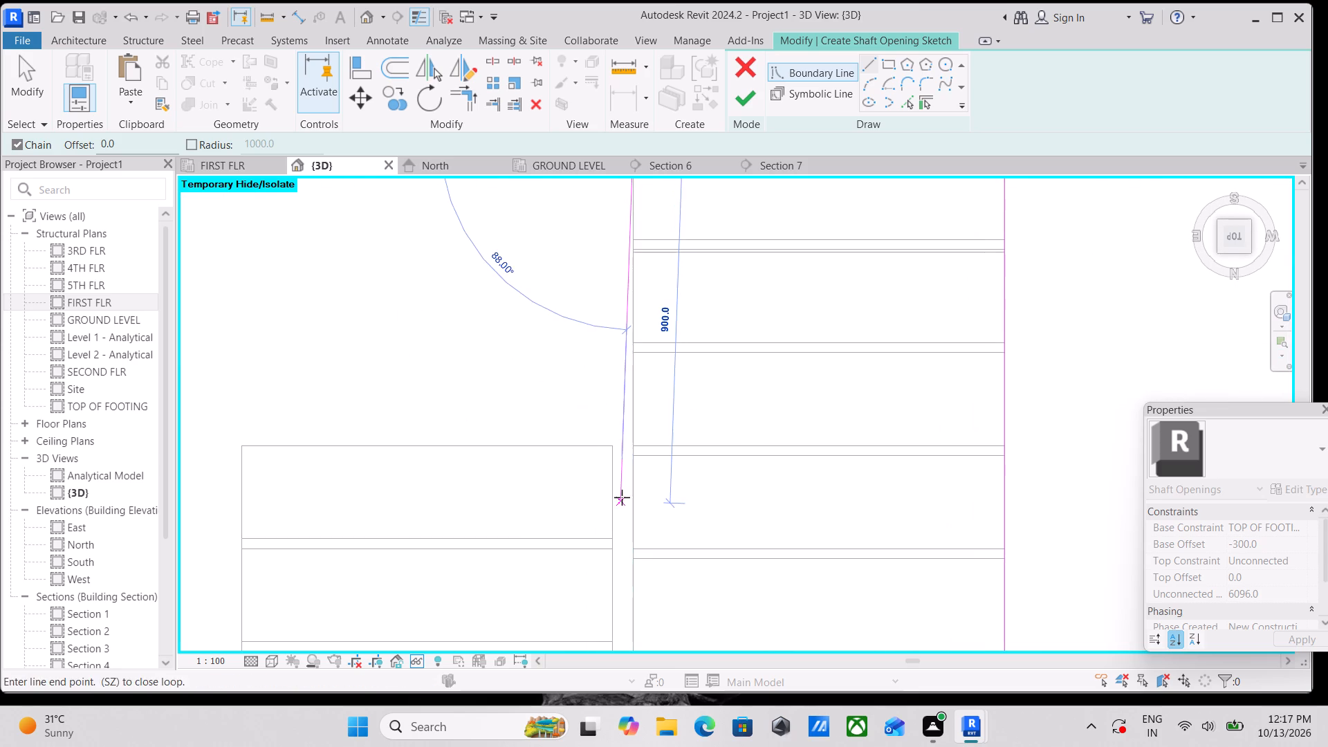
pyautogui.moveTo(622, 497); pyautogui.dragTo(665, 292, button='middle')
pyautogui.scroll(-1, 672, 544)
pyautogui.moveTo(672, 544); pyautogui.dragTo(721, 246, button='middle')
pyautogui.moveTo(713, 525); pyautogui.dragTo(717, 439, button='middle')
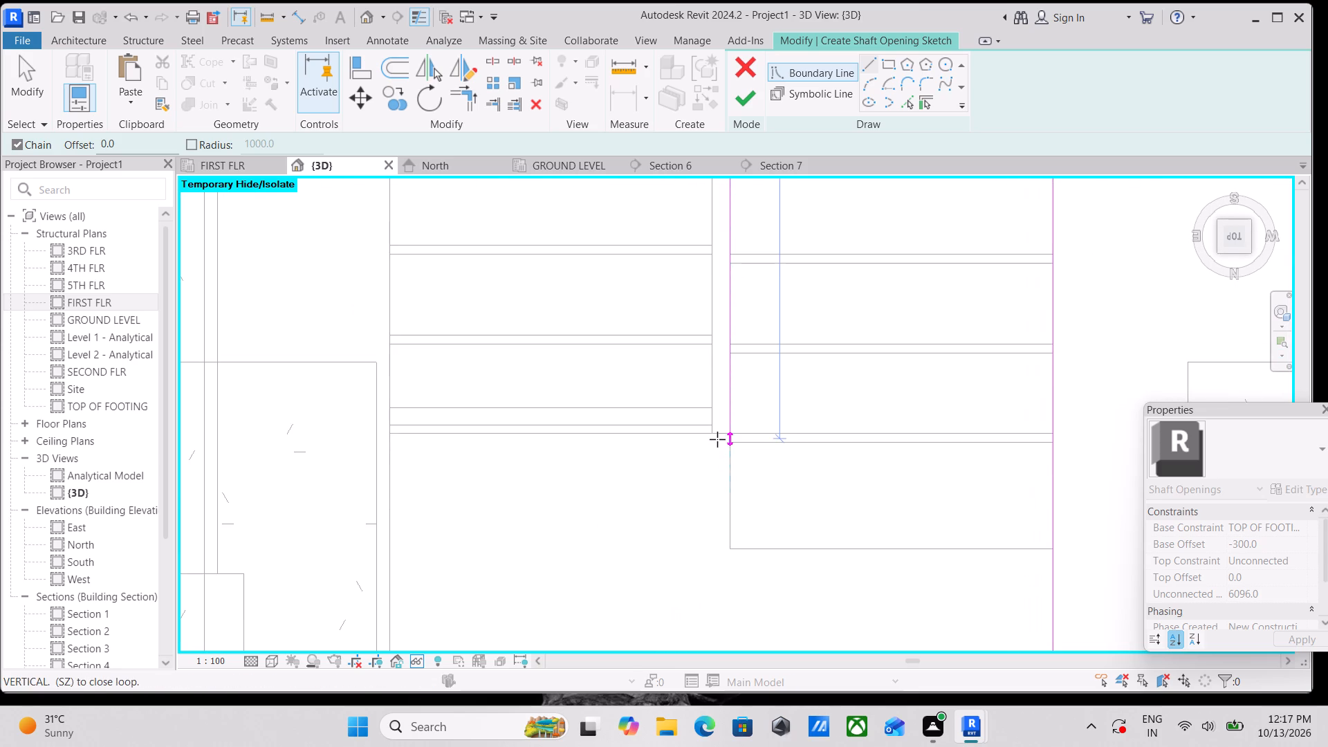
pyautogui.scroll(-6, 717, 439)
pyautogui.moveTo(721, 412); pyautogui.dragTo(721, 557, button='middle')
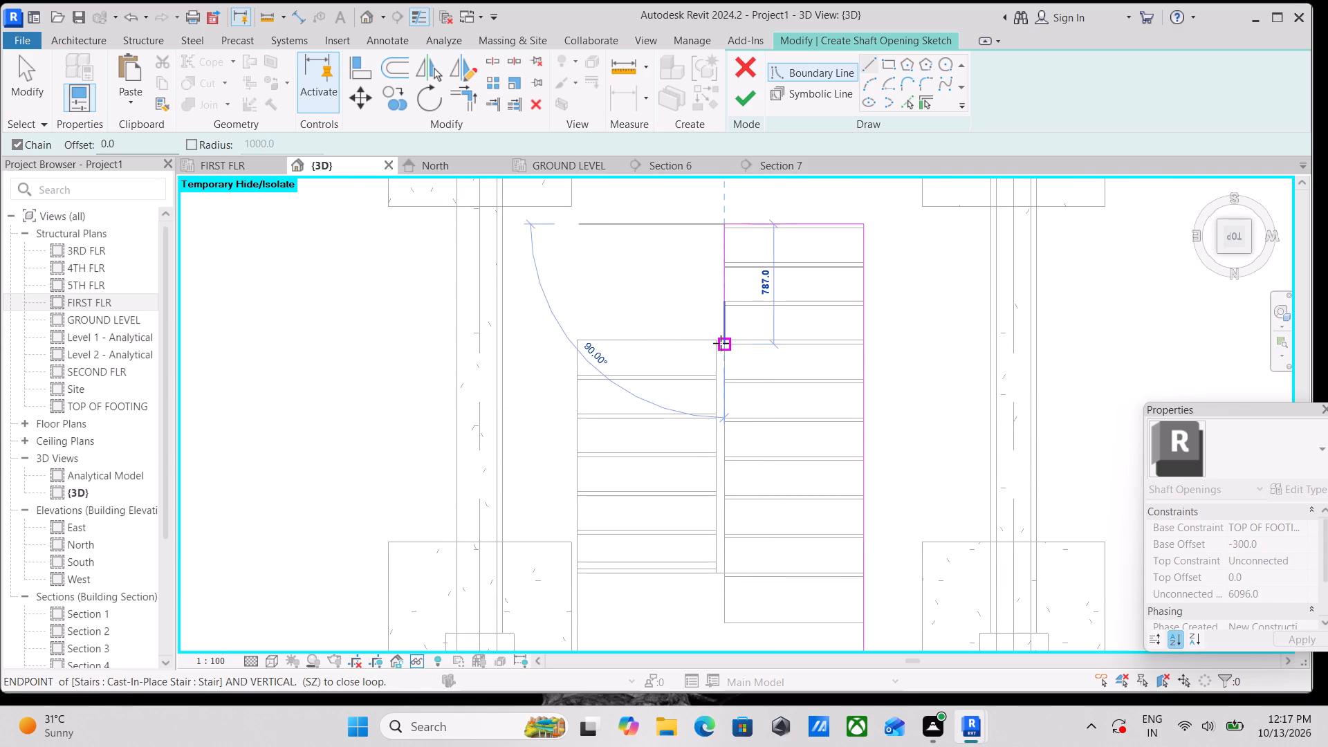
pyautogui.scroll(7, 721, 343)
pyautogui.click(729, 337)
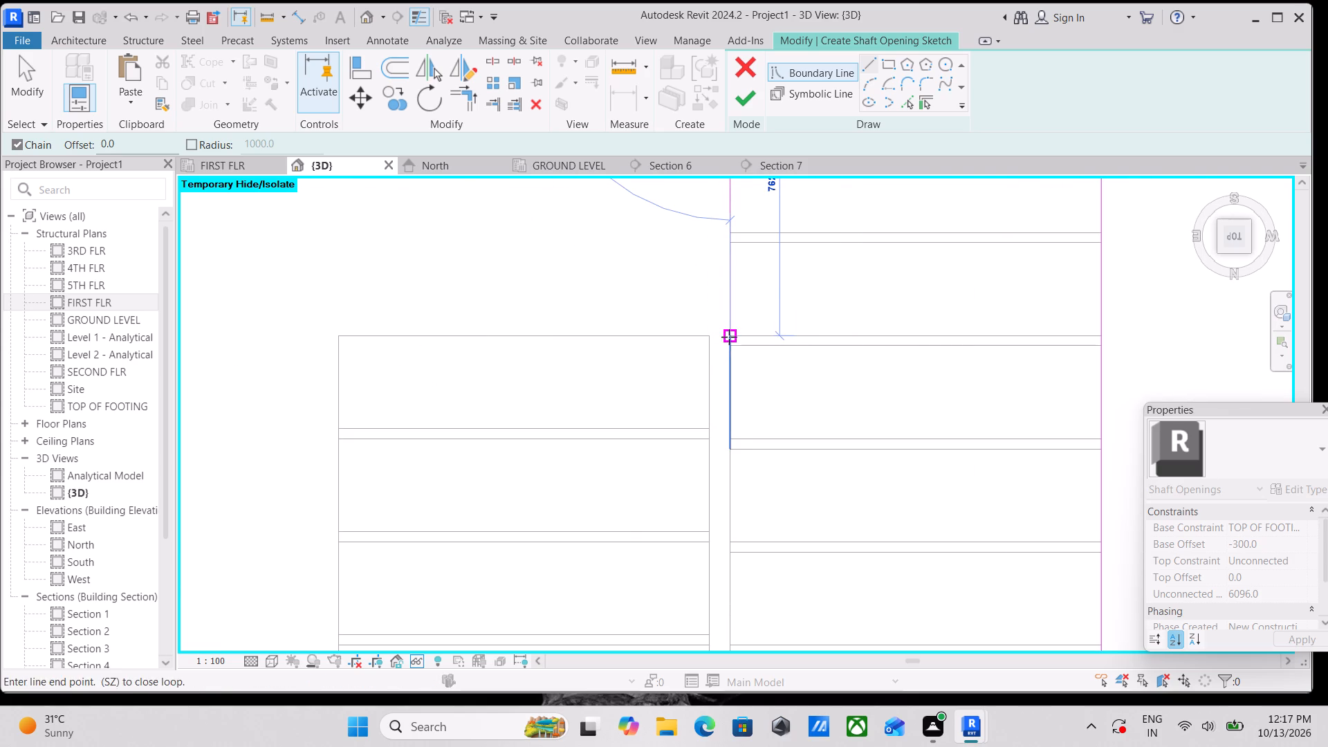
pyautogui.moveTo(566, 331); pyautogui.dragTo(727, 331, button='middle')
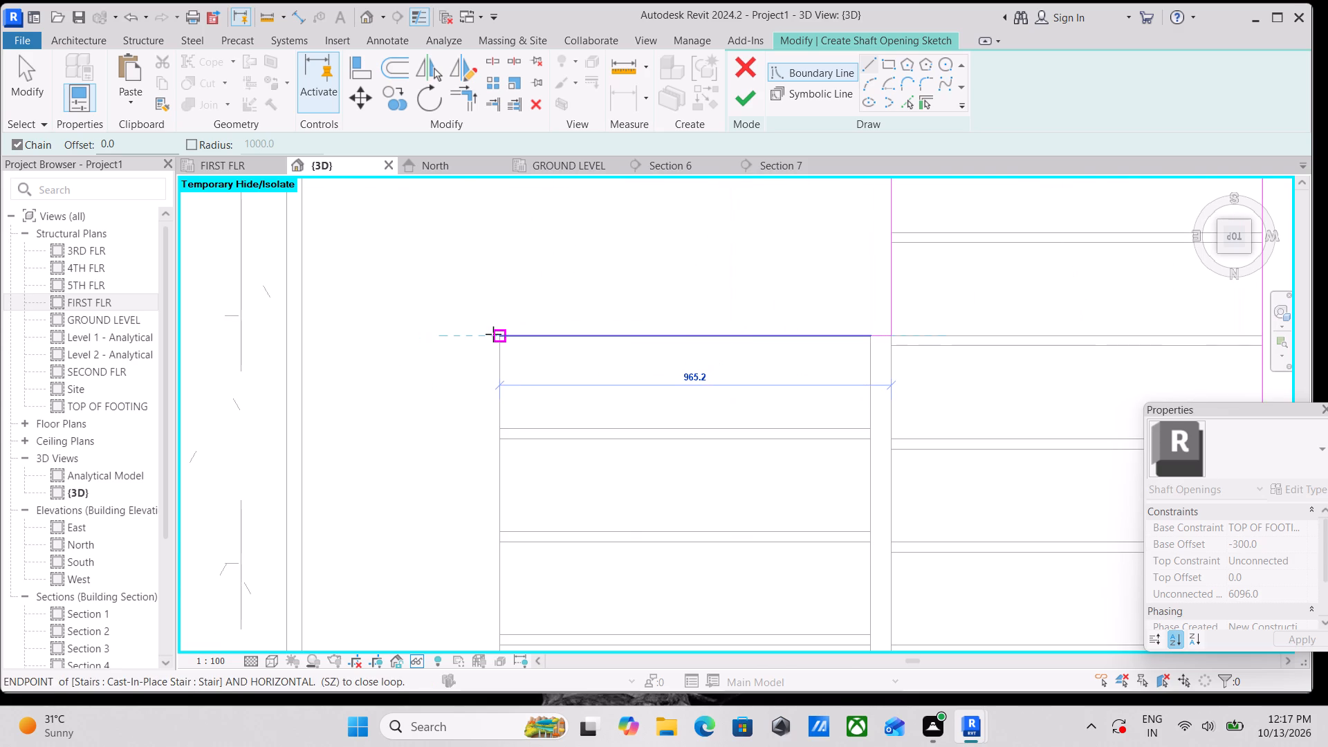
pyautogui.click(496, 333)
# Close the boundary along the shorter flight's outer side to the landing corner and finish the shaft opening.
pyautogui.scroll(-3, 522, 474)
pyautogui.moveTo(522, 483); pyautogui.dragTo(564, 216, button='middle')
pyautogui.scroll(-4, 553, 454)
pyautogui.moveTo(552, 483); pyautogui.dragTo(560, 338, button='middle')
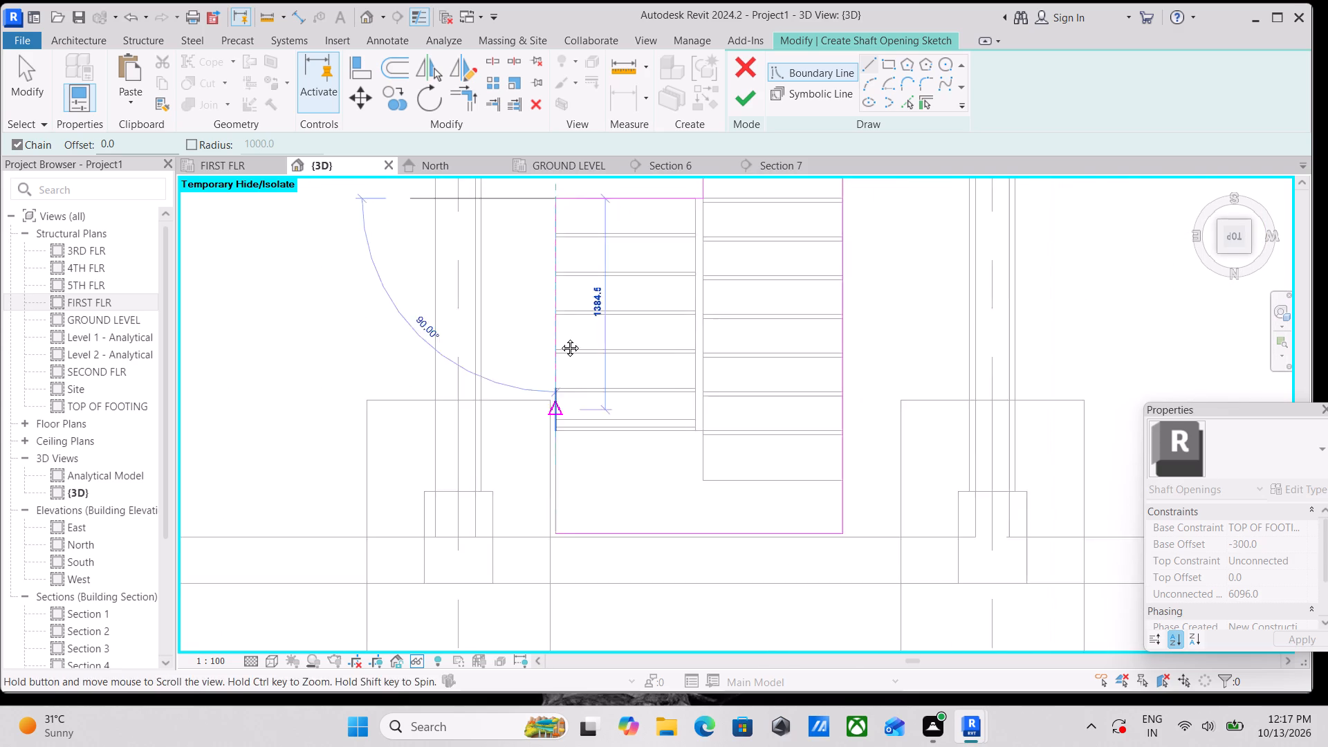
pyautogui.moveTo(560, 338); pyautogui.dragTo(564, 233, button='middle')
pyautogui.click(566, 353)
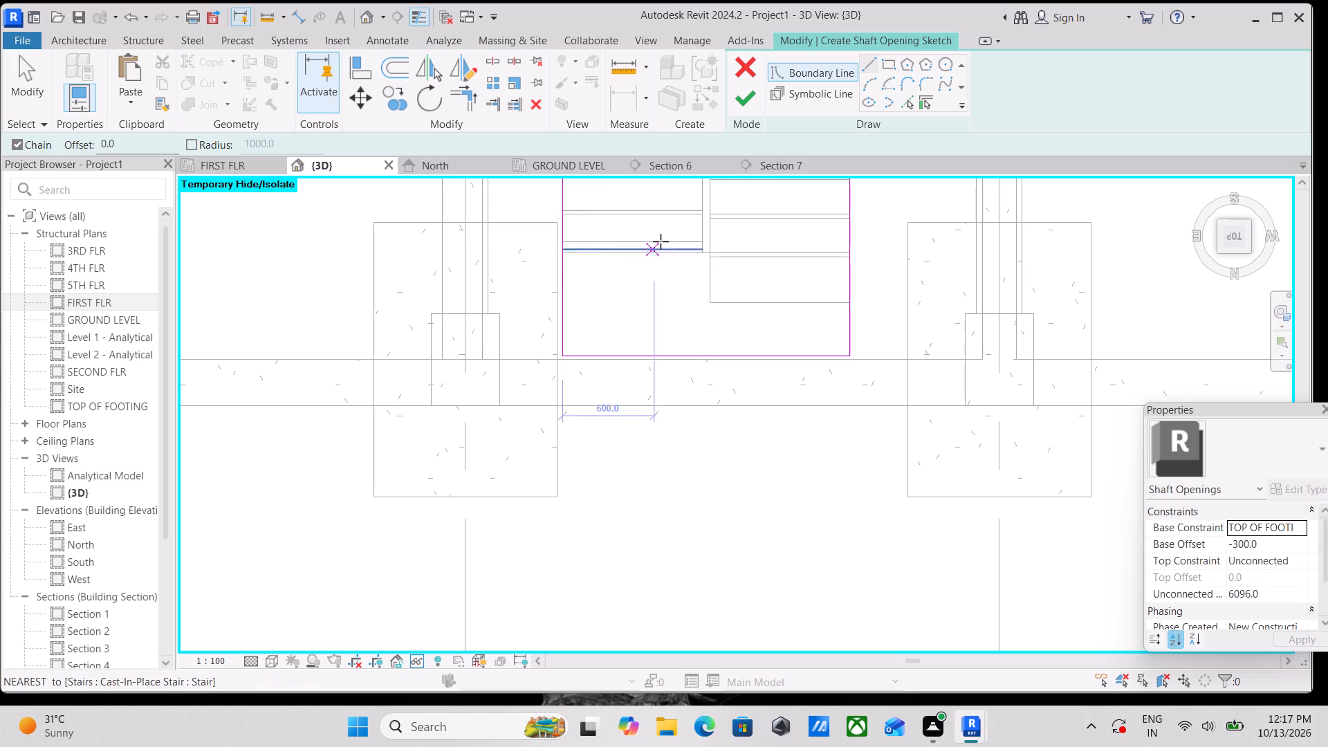
pyautogui.click(747, 103)
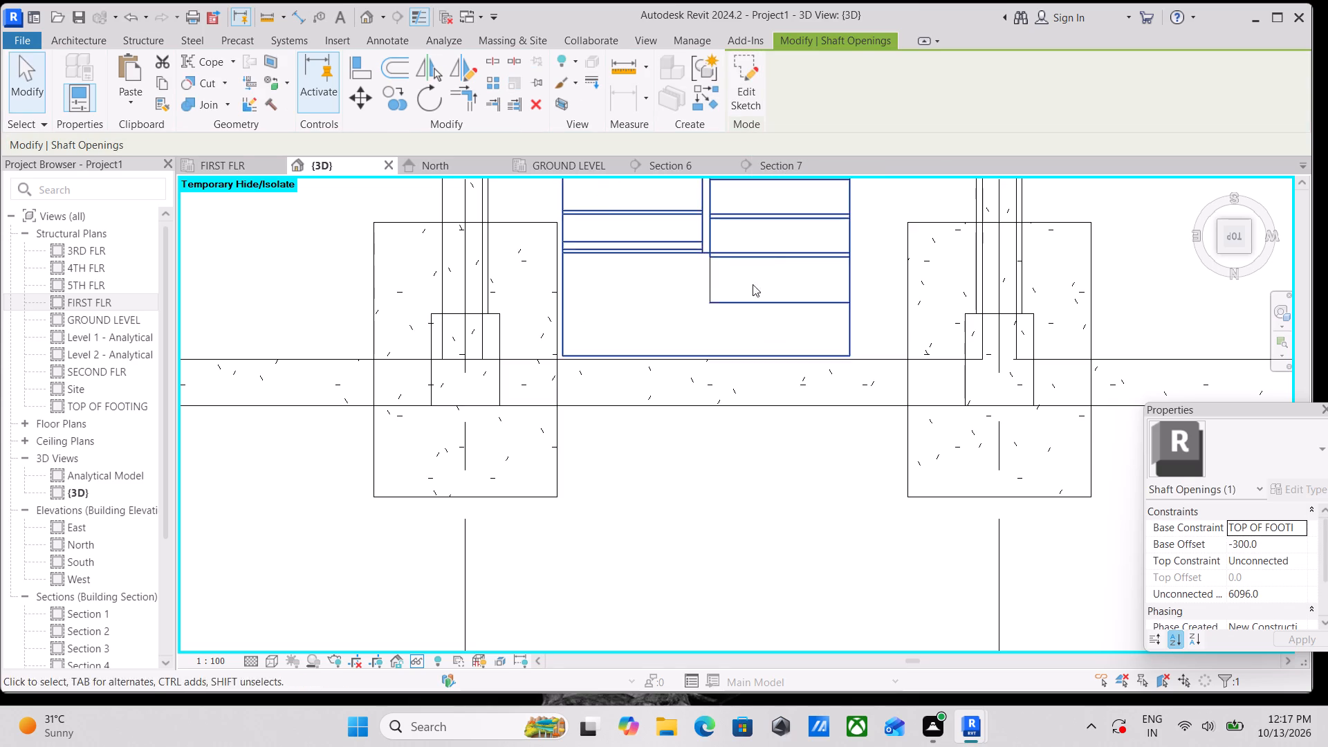
# Show the frame from a 3D corner view and set the visual style to Shaded.
pyautogui.scroll(-9, 745, 304)
pyautogui.click(1218, 254)
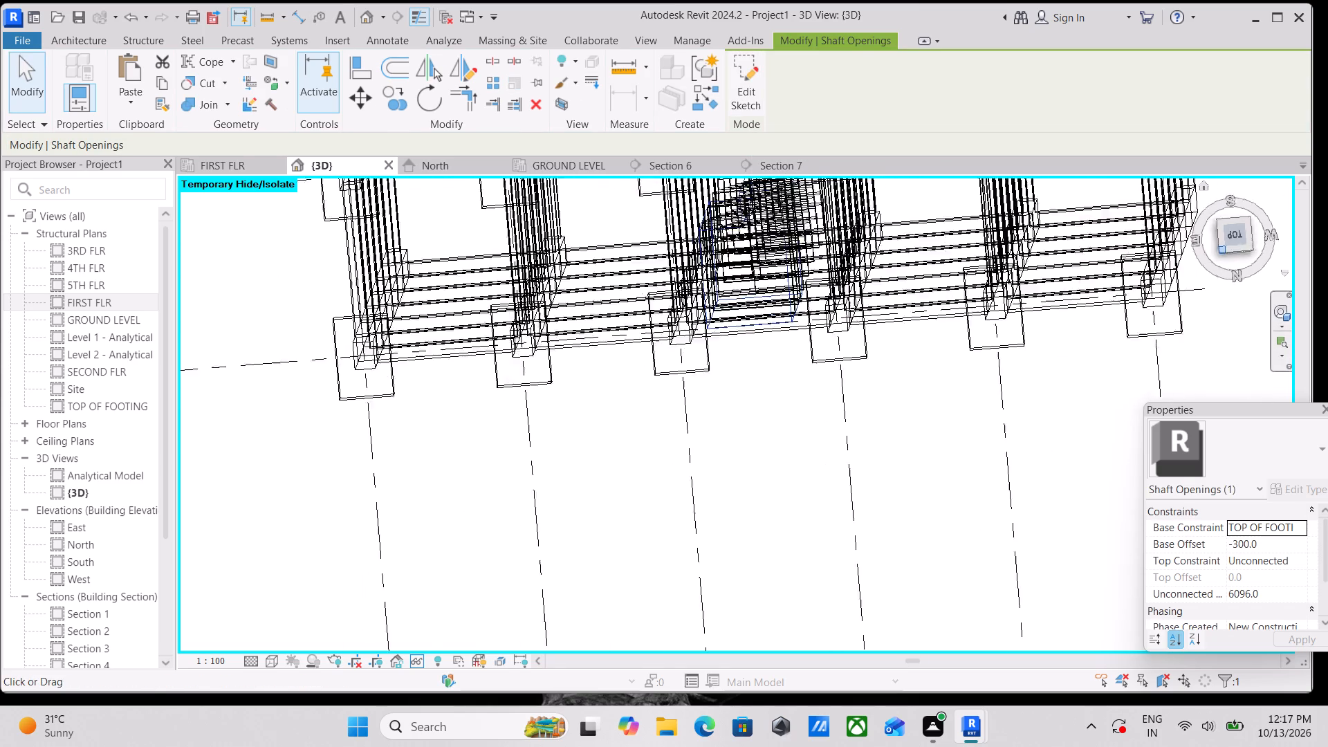
pyautogui.scroll(-4, 1008, 276)
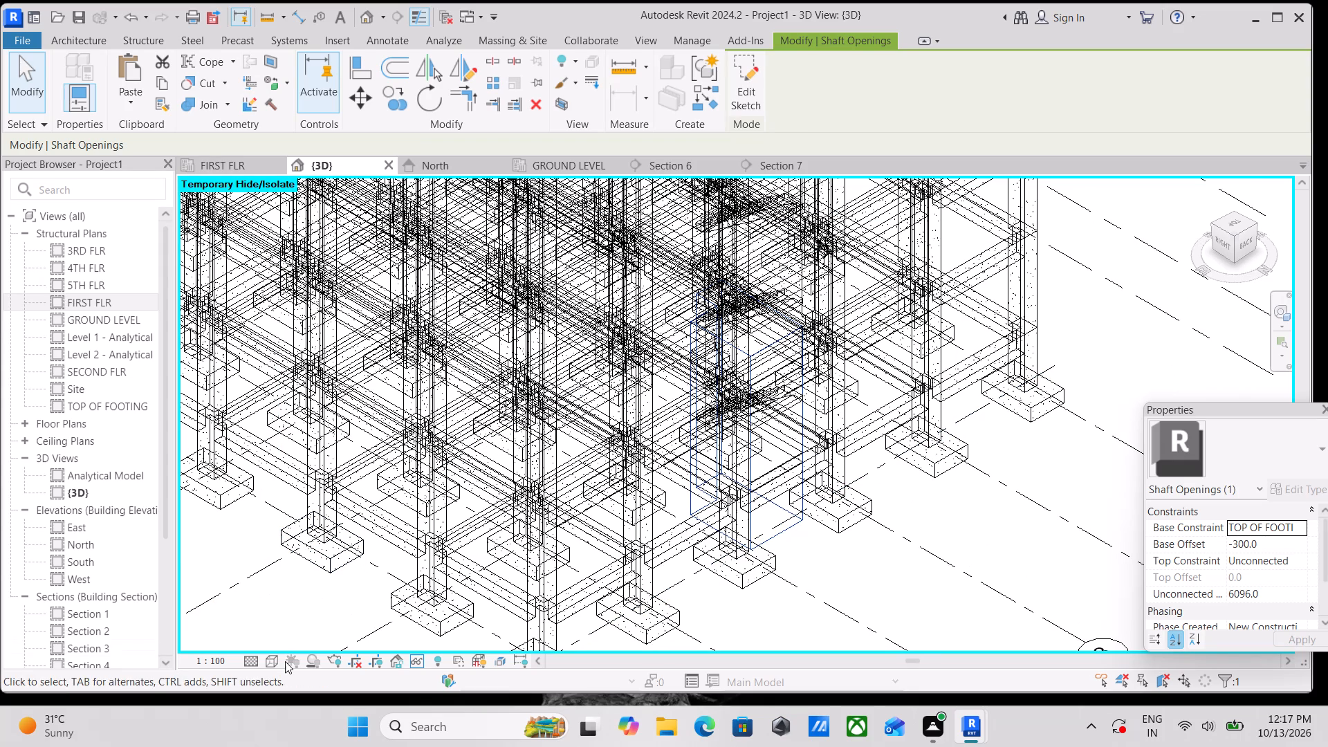
pyautogui.click(278, 663)
pyautogui.click(314, 593)
pyautogui.scroll(-4, 314, 593)
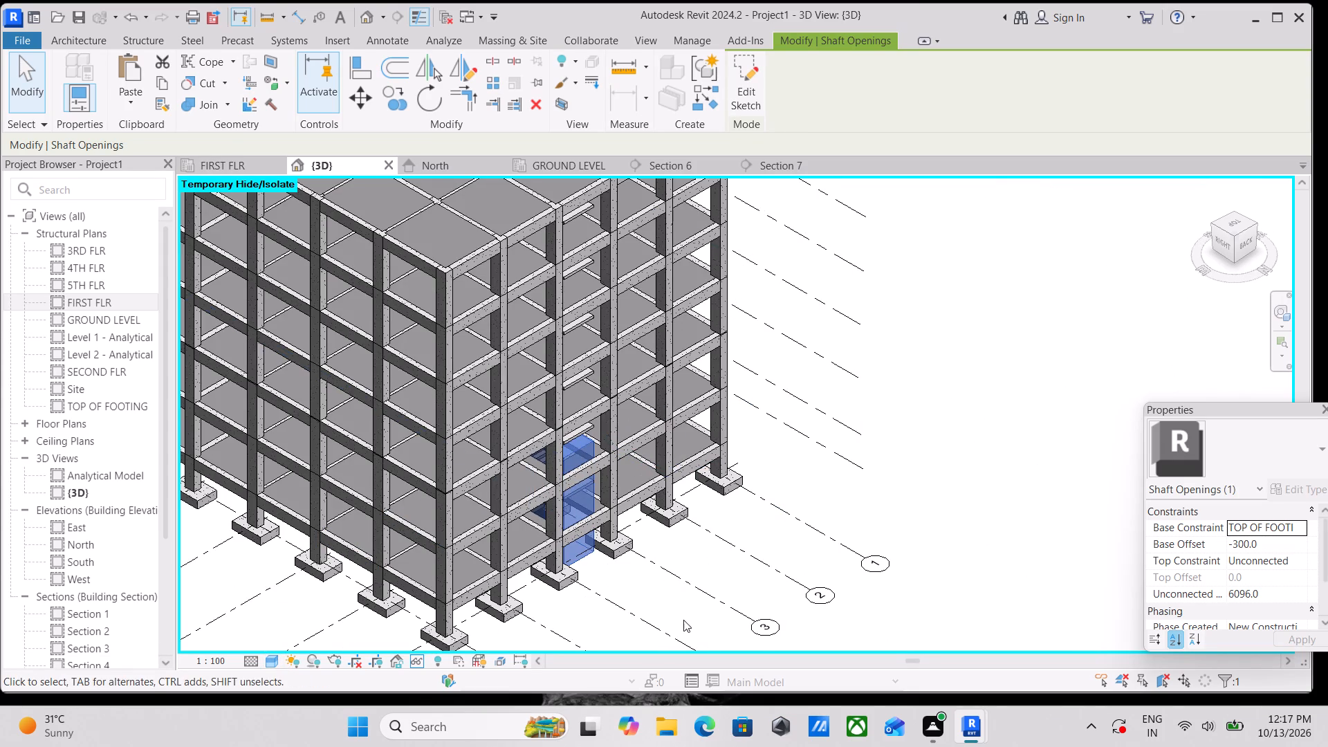
# Stretch the top of the stair shaft opening upward to an unconnected height of about 9155 mm.
pyautogui.keyDown('shift'); pyautogui.moveTo(685, 627); pyautogui.dragTo(526, 600, button='middle'); pyautogui.keyUp('shift')
pyautogui.click(548, 454)
pyautogui.scroll(8, 548, 454)
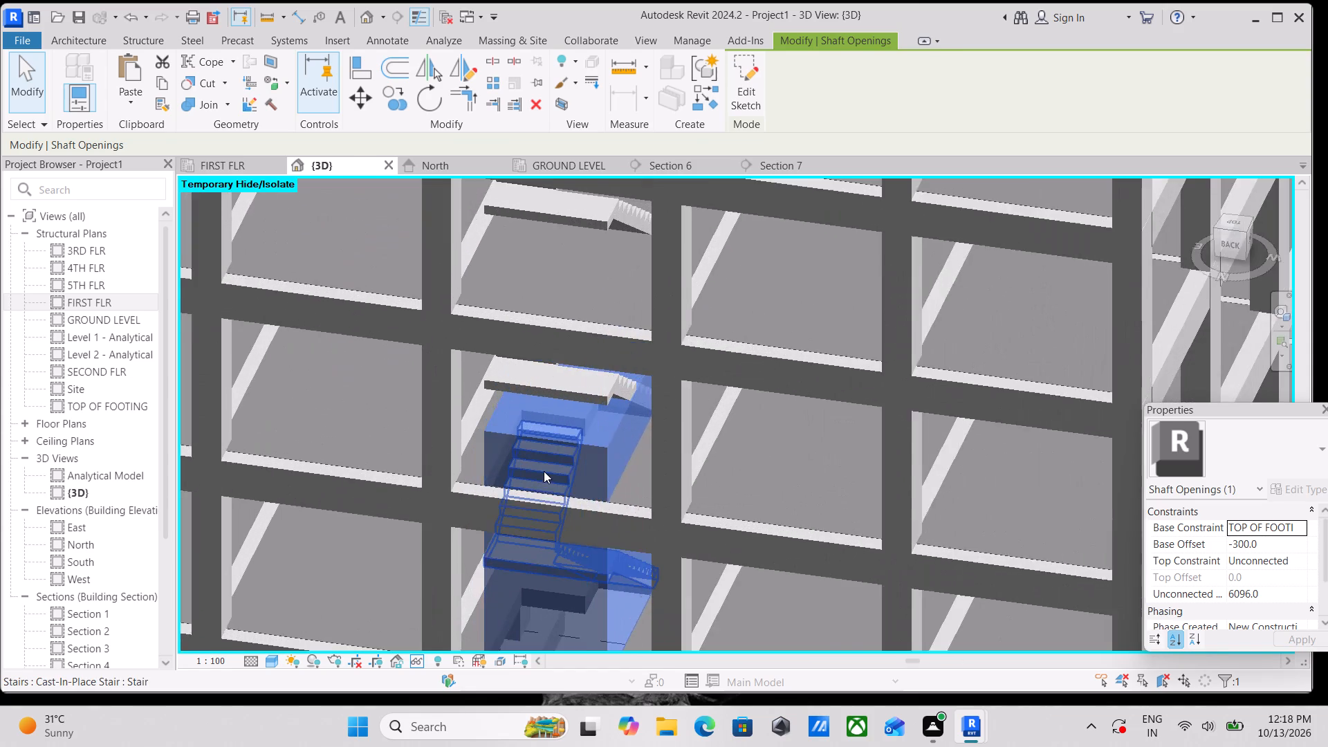
pyautogui.press('Escape')
pyautogui.scroll(3, 547, 469)
pyautogui.scroll(-4, 523, 452)
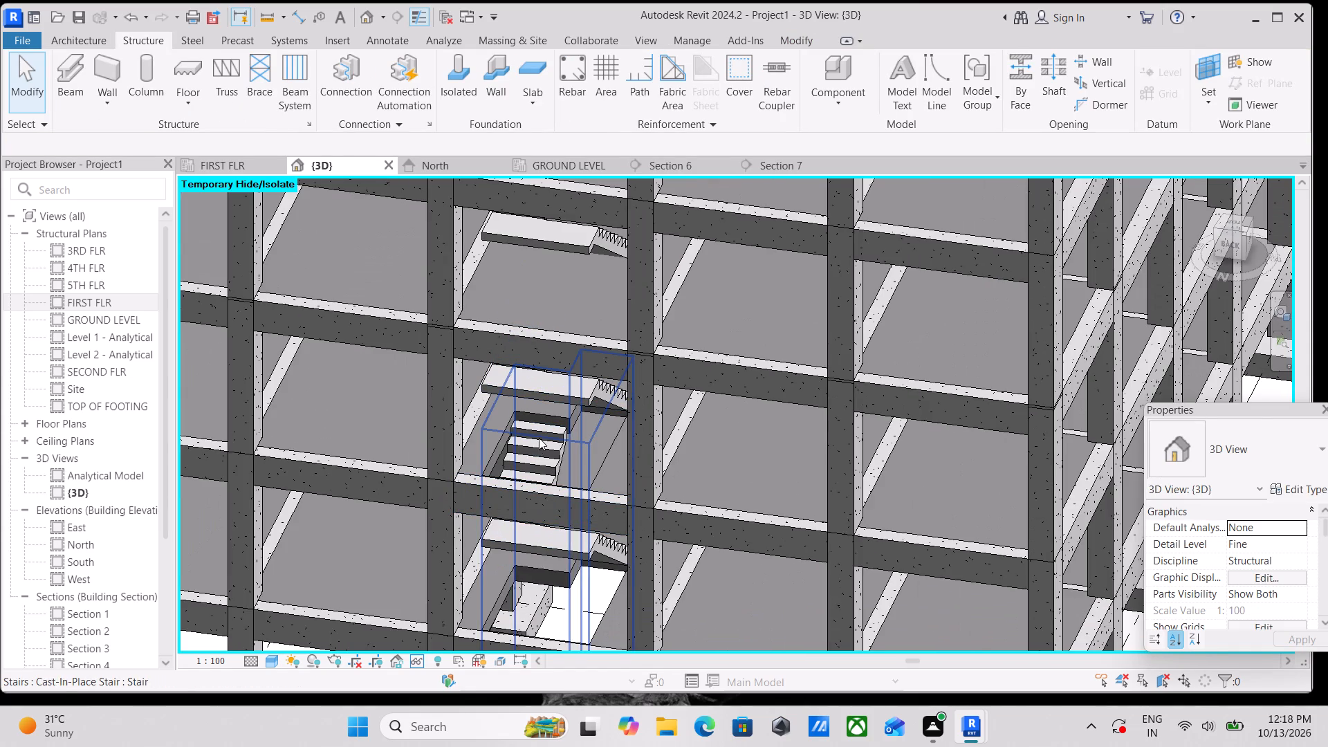
pyautogui.click(541, 432)
pyautogui.scroll(-1, 541, 432)
pyautogui.moveTo(554, 393); pyautogui.dragTo(555, 305)
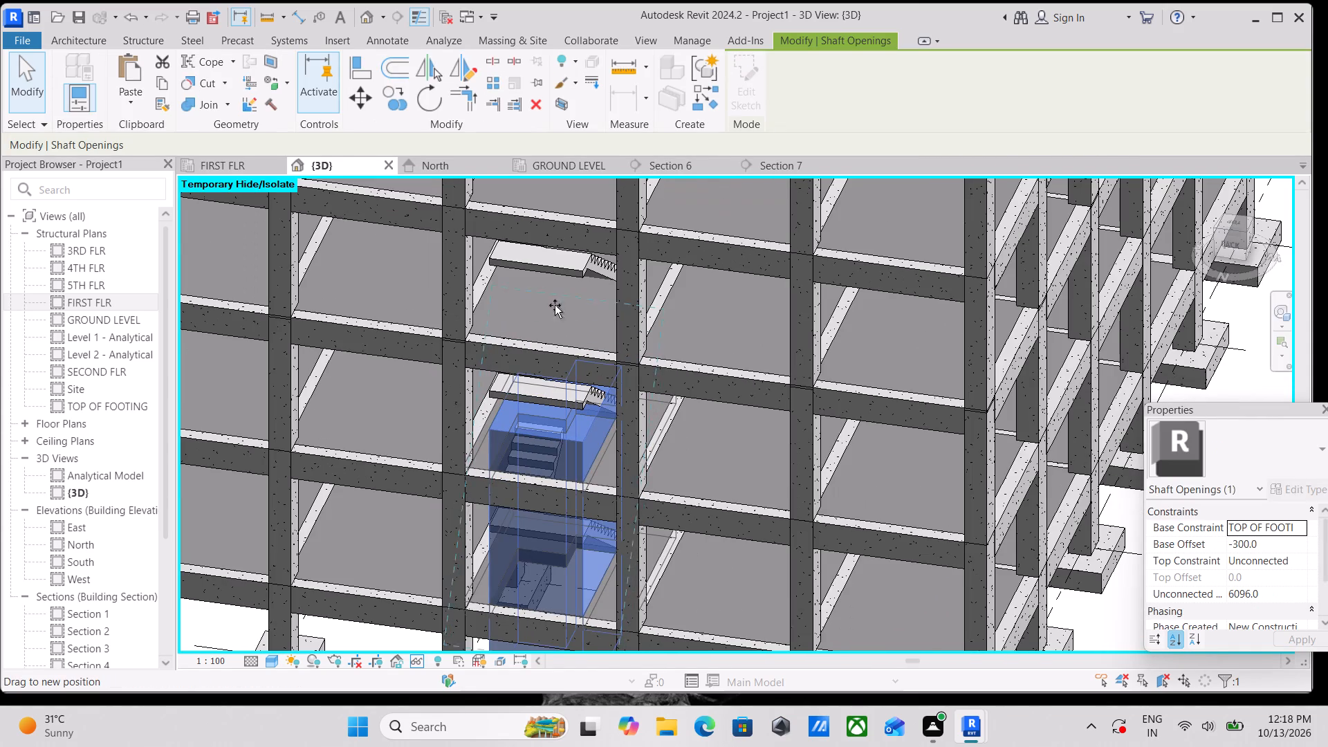
pyautogui.moveTo(555, 305); pyautogui.dragTo(551, 214)
pyautogui.scroll(-5, 551, 214)
pyautogui.moveTo(560, 304); pyautogui.dragTo(693, 441, button='middle')
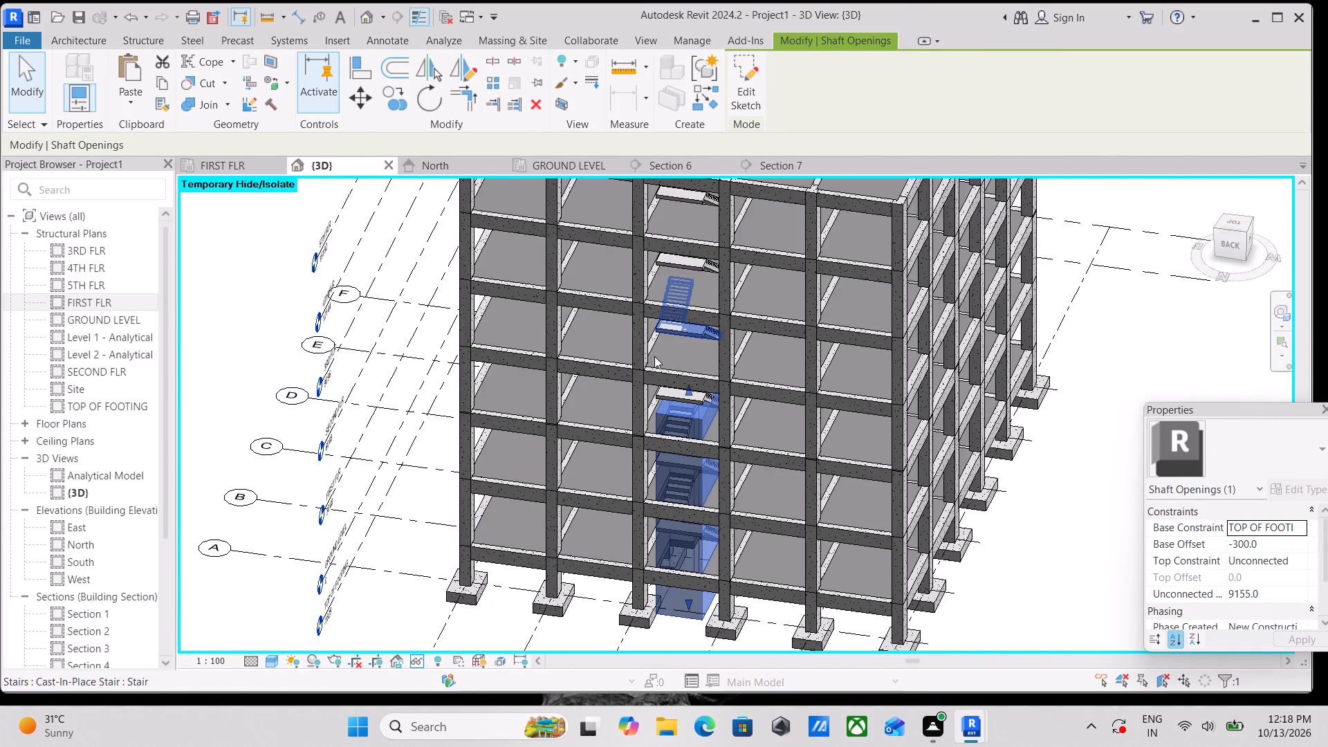
# Stretch the shaft opening further up through the topmost slab, to an unconnected height of about 20479 mm.
pyautogui.scroll(3, 678, 387)
pyautogui.moveTo(694, 398); pyautogui.dragTo(682, 277)
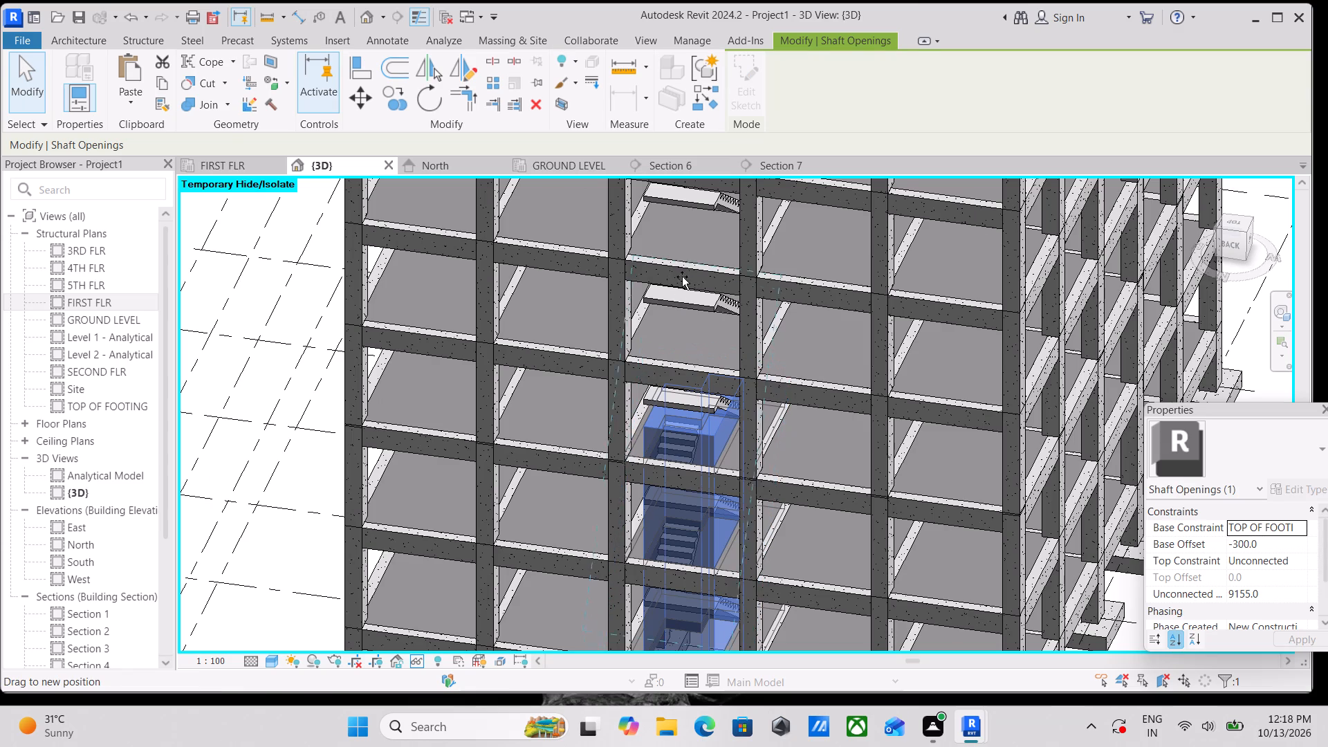
pyautogui.moveTo(682, 277); pyautogui.dragTo(679, 210)
pyautogui.scroll(-5, 679, 210)
pyautogui.moveTo(691, 301); pyautogui.dragTo(766, 414, button='middle')
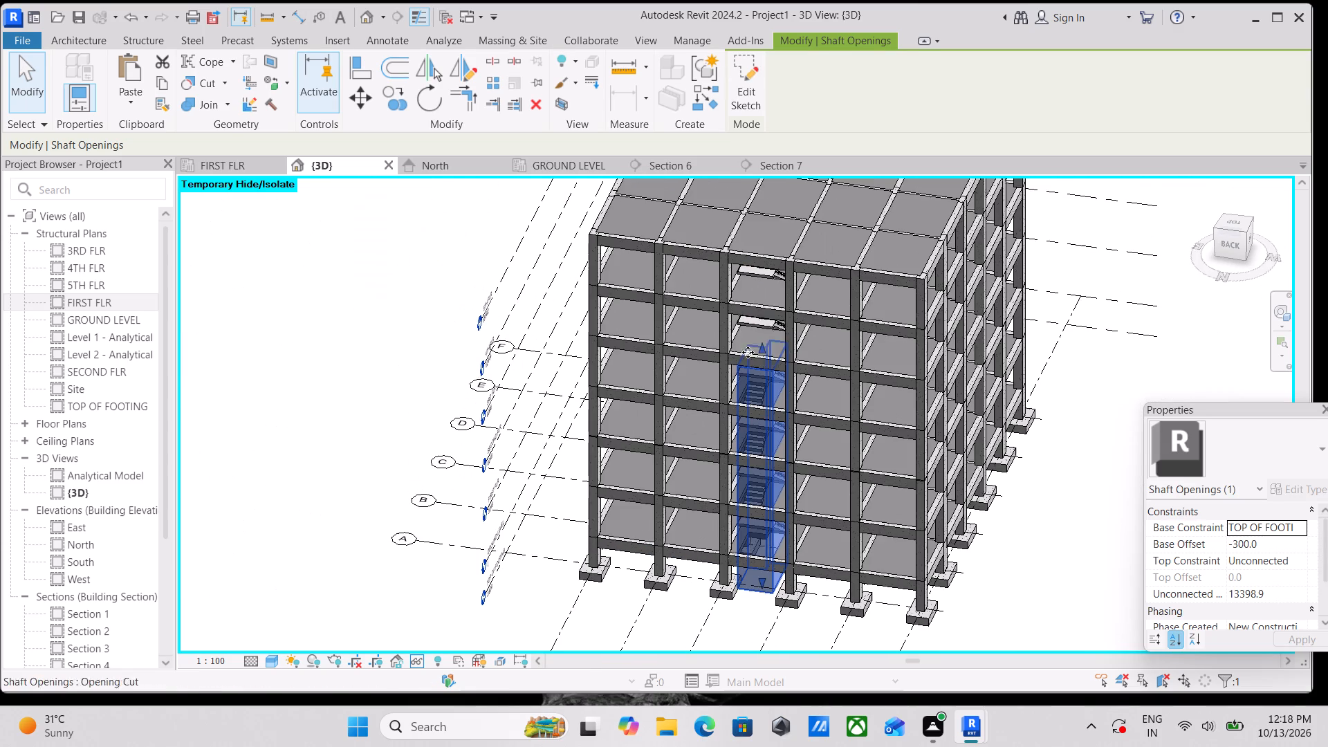
pyautogui.moveTo(763, 348); pyautogui.dragTo(758, 247)
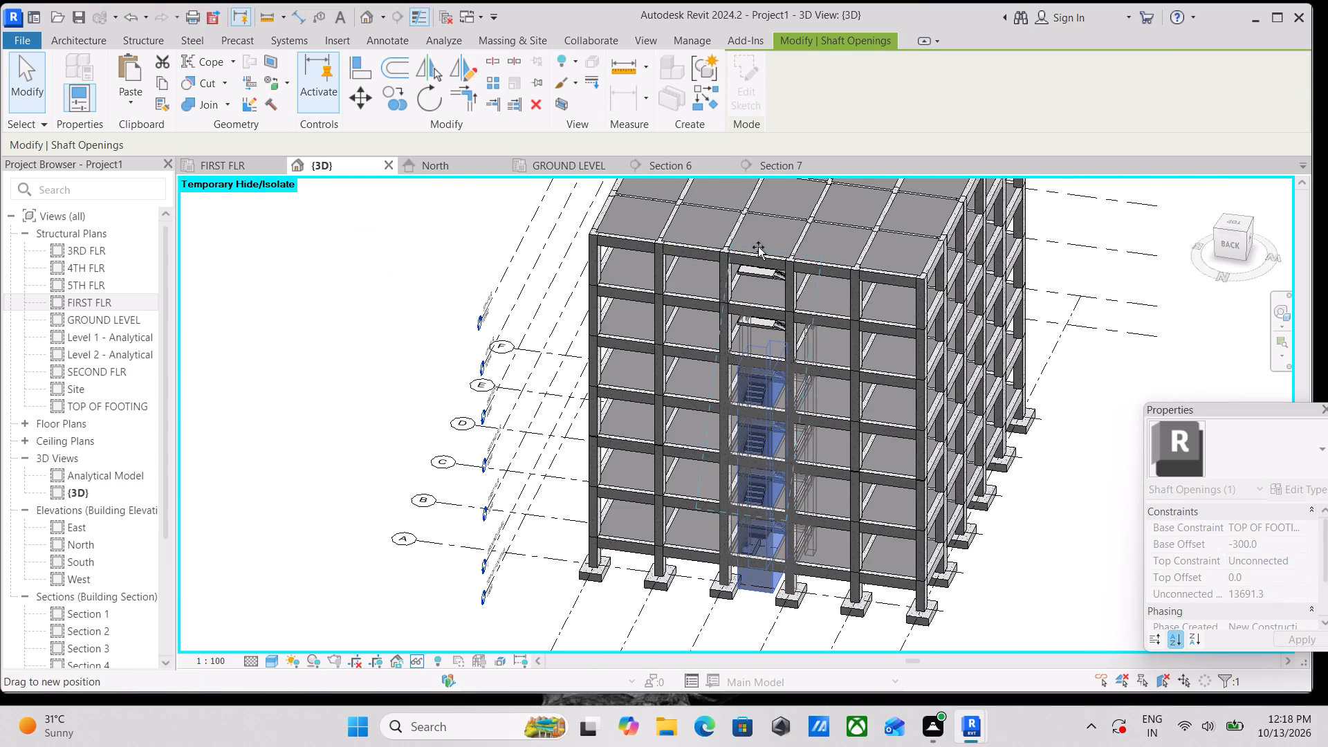
pyautogui.moveTo(758, 247); pyautogui.dragTo(762, 195)
pyautogui.scroll(-1, 771, 270)
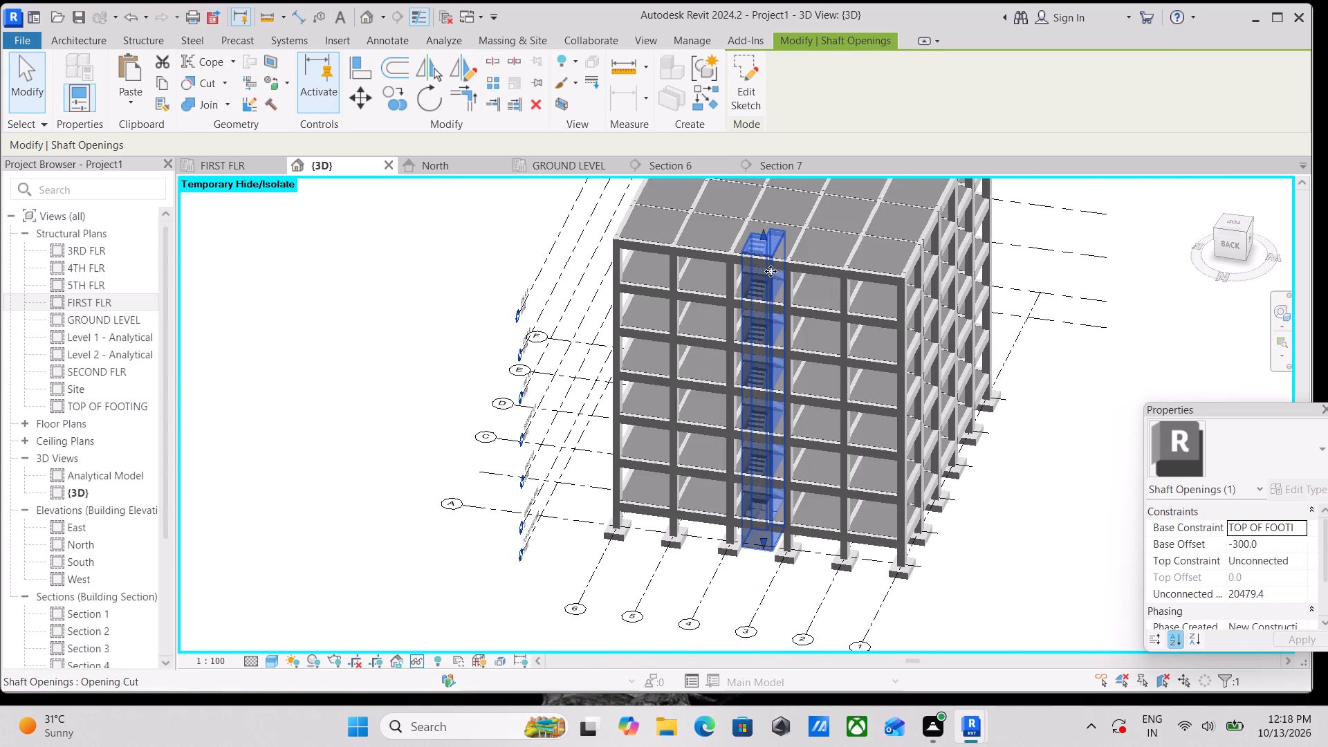
pyautogui.press('Escape')
# Examine the stair opening in the slabs and the whole frame from all sides of the building.
pyautogui.scroll(3, 804, 241)
pyautogui.scroll(-1, 835, 236)
pyautogui.scroll(1, 815, 251)
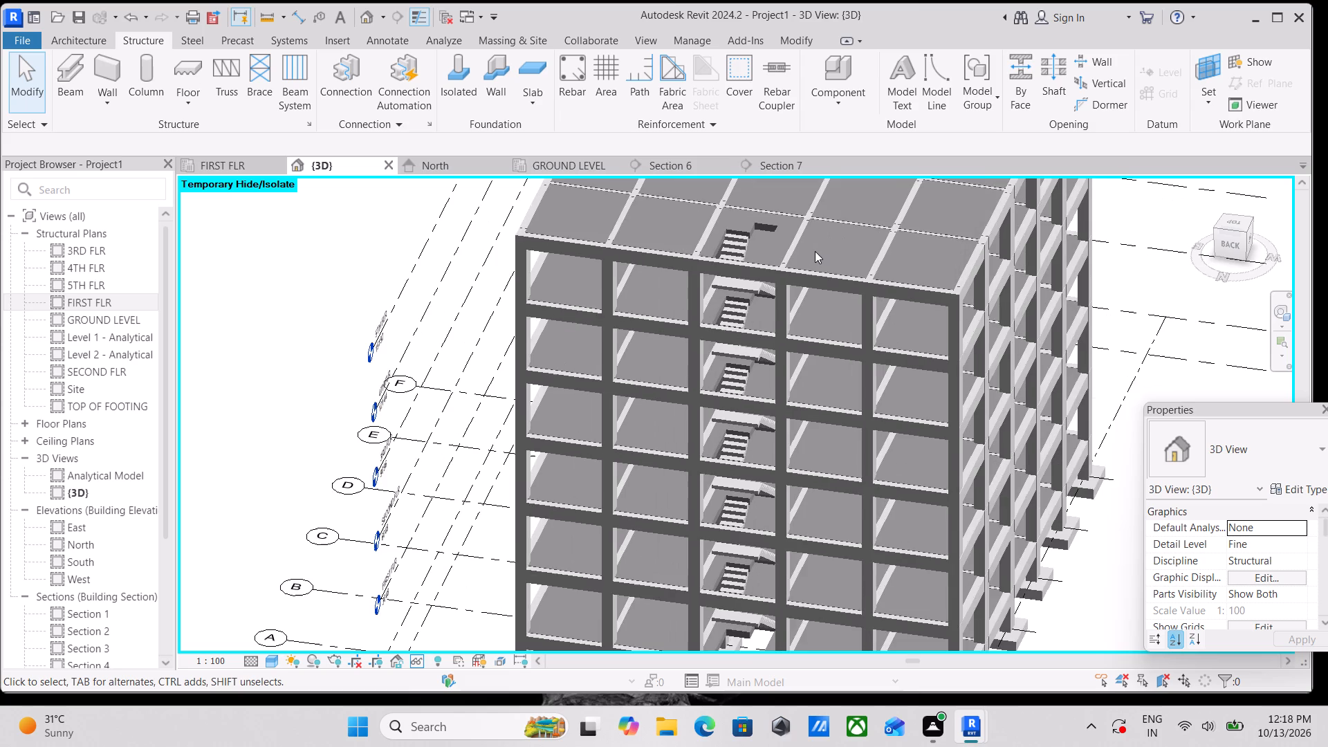
pyautogui.keyDown('shift'); pyautogui.moveTo(815, 252); pyautogui.dragTo(943, 356, button='middle'); pyautogui.keyUp('shift')
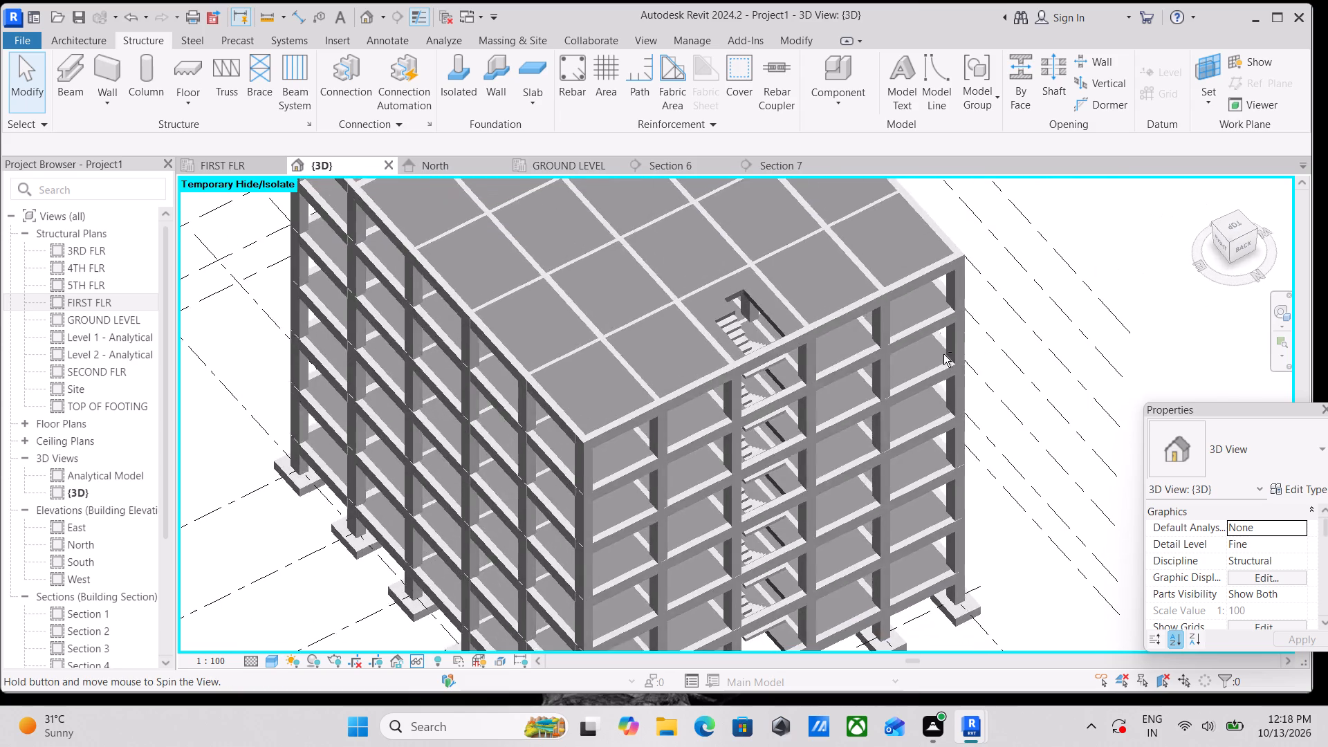
pyautogui.keyDown('shift'); pyautogui.moveTo(760, 362); pyautogui.dragTo(864, 216, button='middle'); pyautogui.keyUp('shift')
pyautogui.keyDown('shift'); pyautogui.moveTo(775, 322); pyautogui.dragTo(797, 223, button='middle'); pyautogui.keyUp('shift')
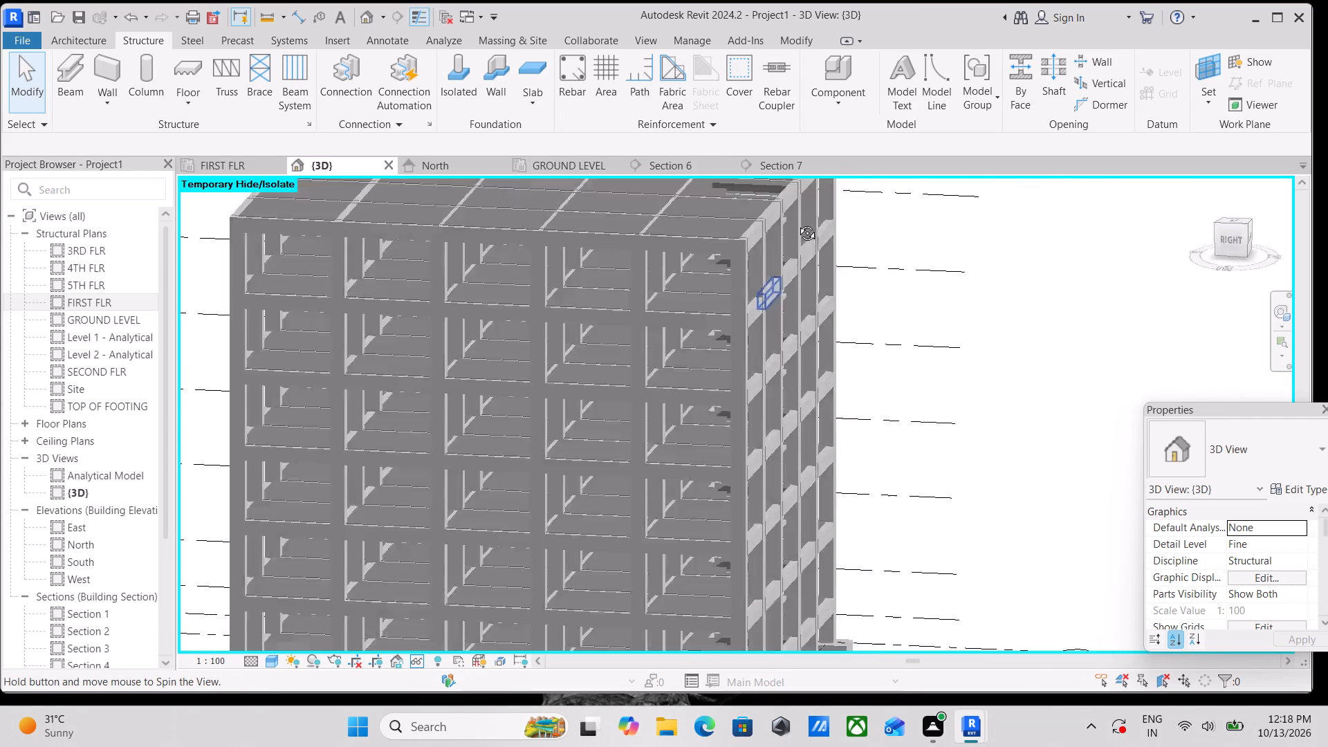
pyautogui.keyDown('shift'); pyautogui.moveTo(797, 223); pyautogui.dragTo(921, 315, button='middle'); pyautogui.keyUp('shift')
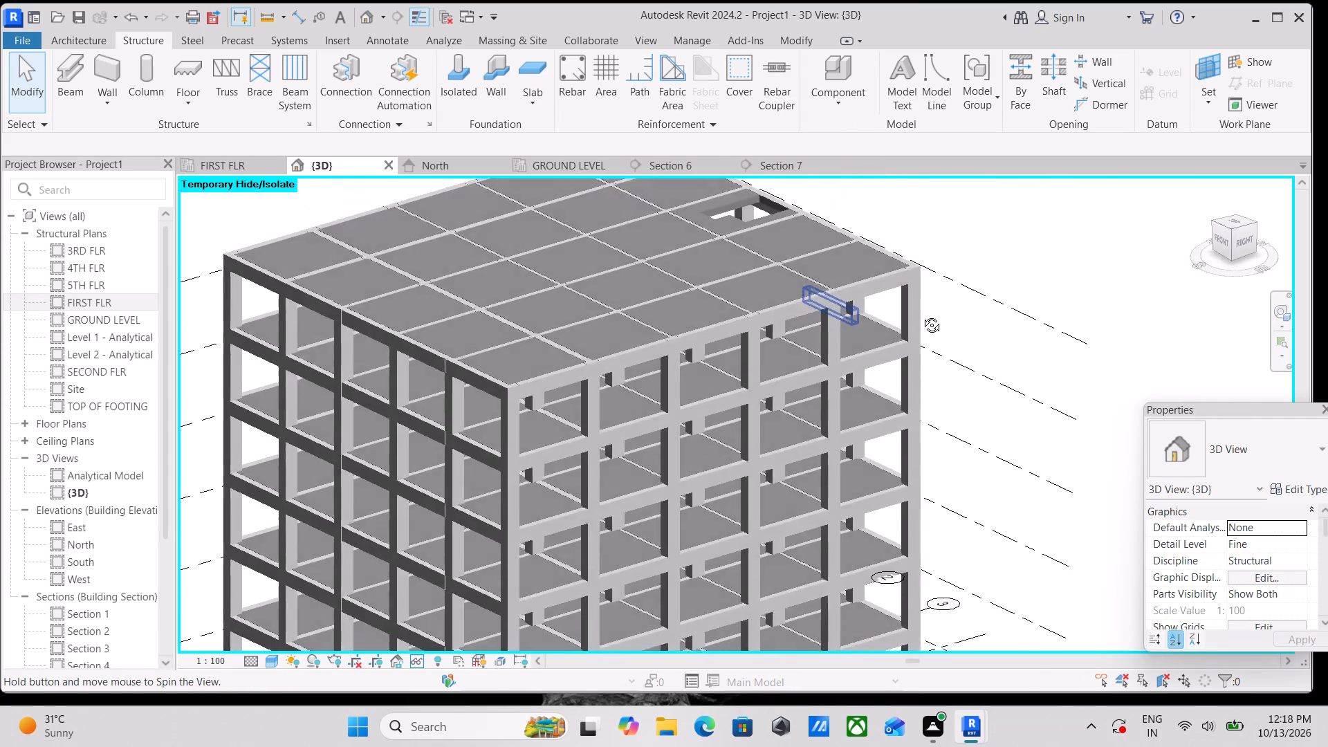
pyautogui.keyDown('shift'); pyautogui.moveTo(921, 315); pyautogui.dragTo(378, 290, button='middle'); pyautogui.keyUp('shift')
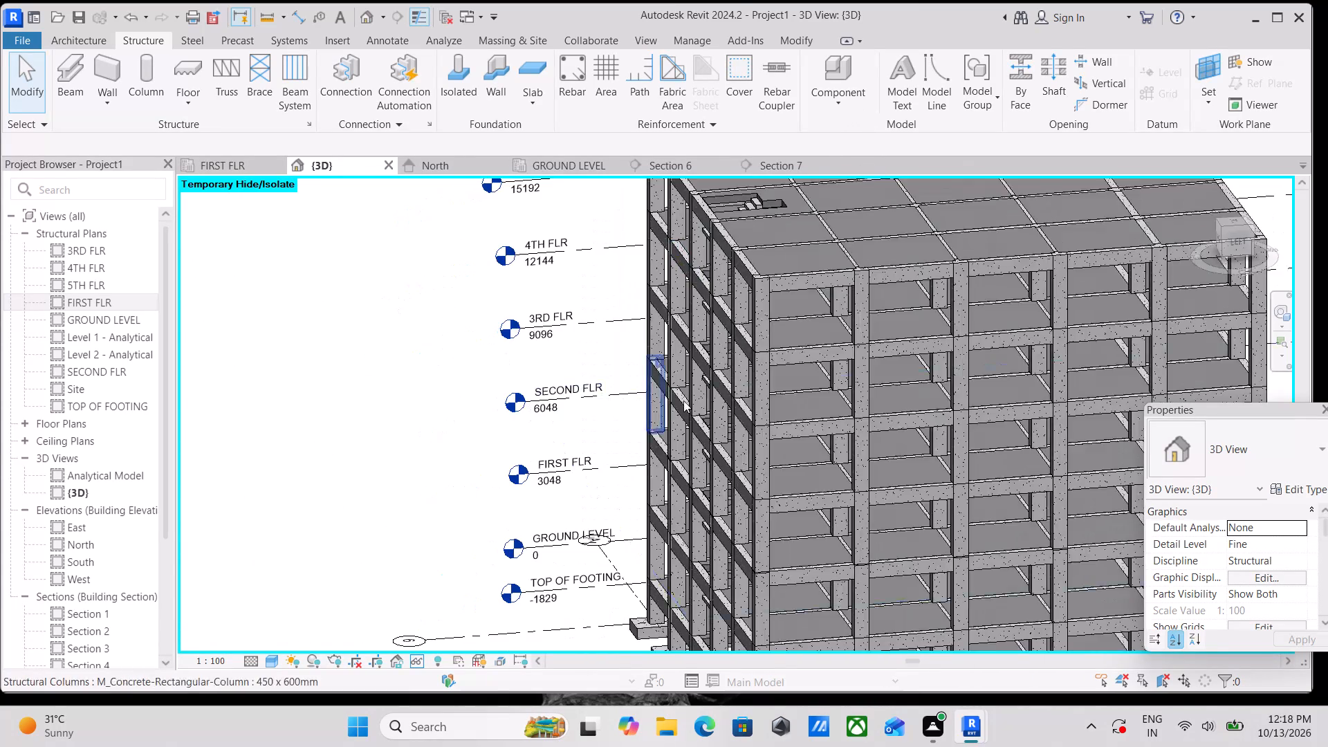
pyautogui.scroll(-2, 715, 407)
pyautogui.keyDown('shift'); pyautogui.moveTo(715, 407); pyautogui.dragTo(587, 318, button='middle'); pyautogui.keyUp('shift')
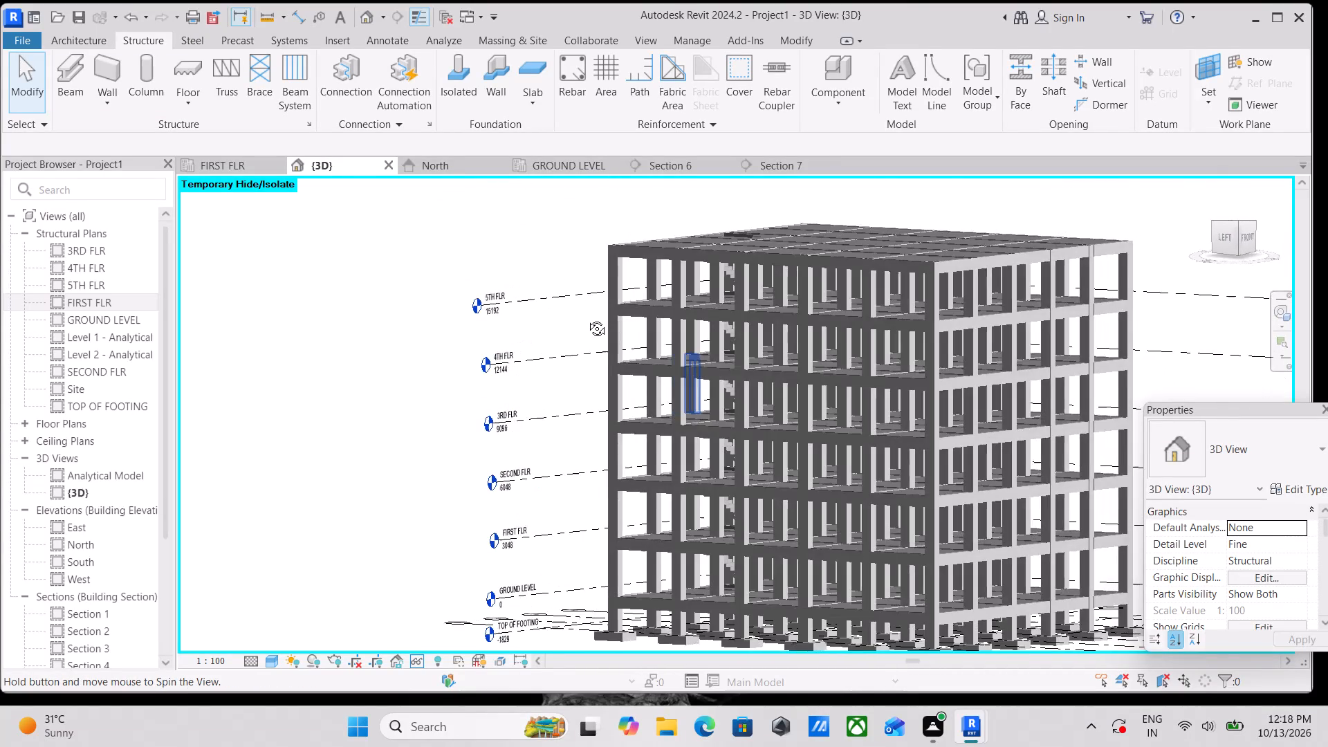
pyautogui.keyDown('shift'); pyautogui.moveTo(587, 318); pyautogui.dragTo(659, 315, button='middle'); pyautogui.keyUp('shift')
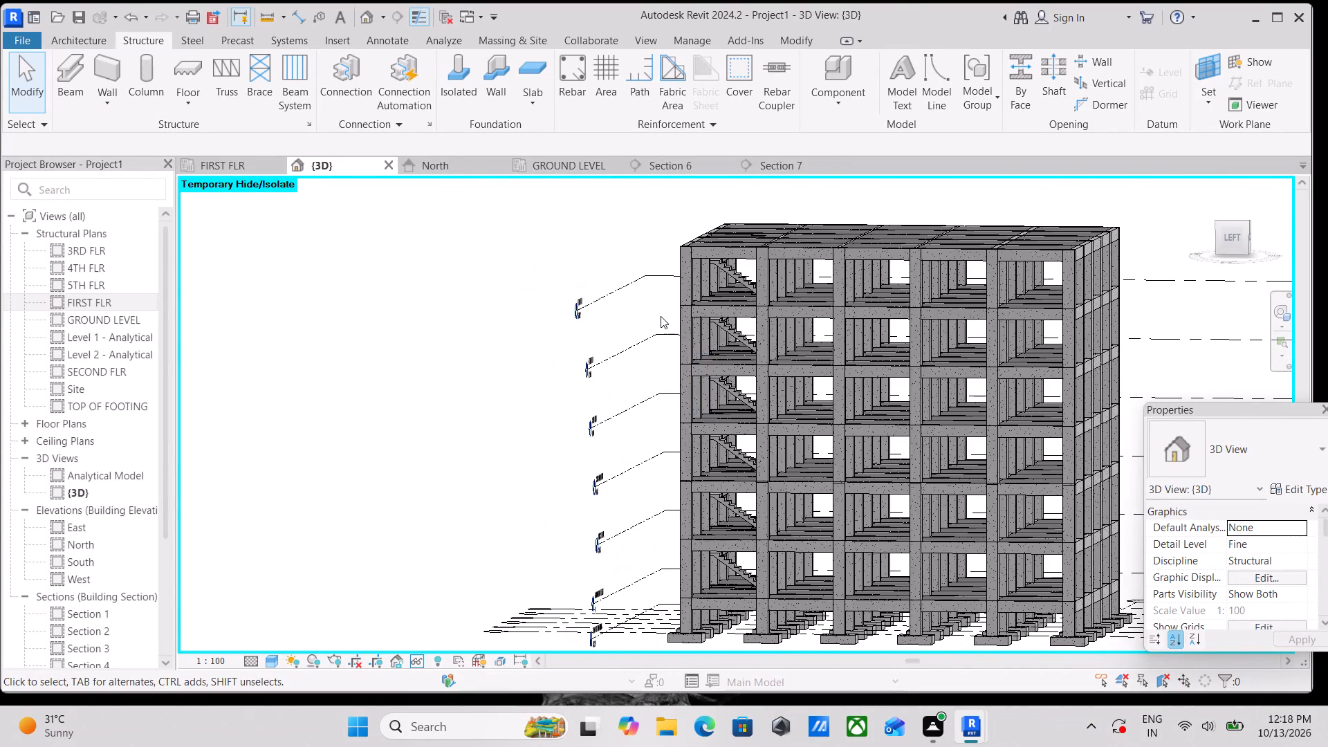
pyautogui.keyDown('shift'); pyautogui.moveTo(664, 319); pyautogui.dragTo(966, 306, button='middle'); pyautogui.keyUp('shift')
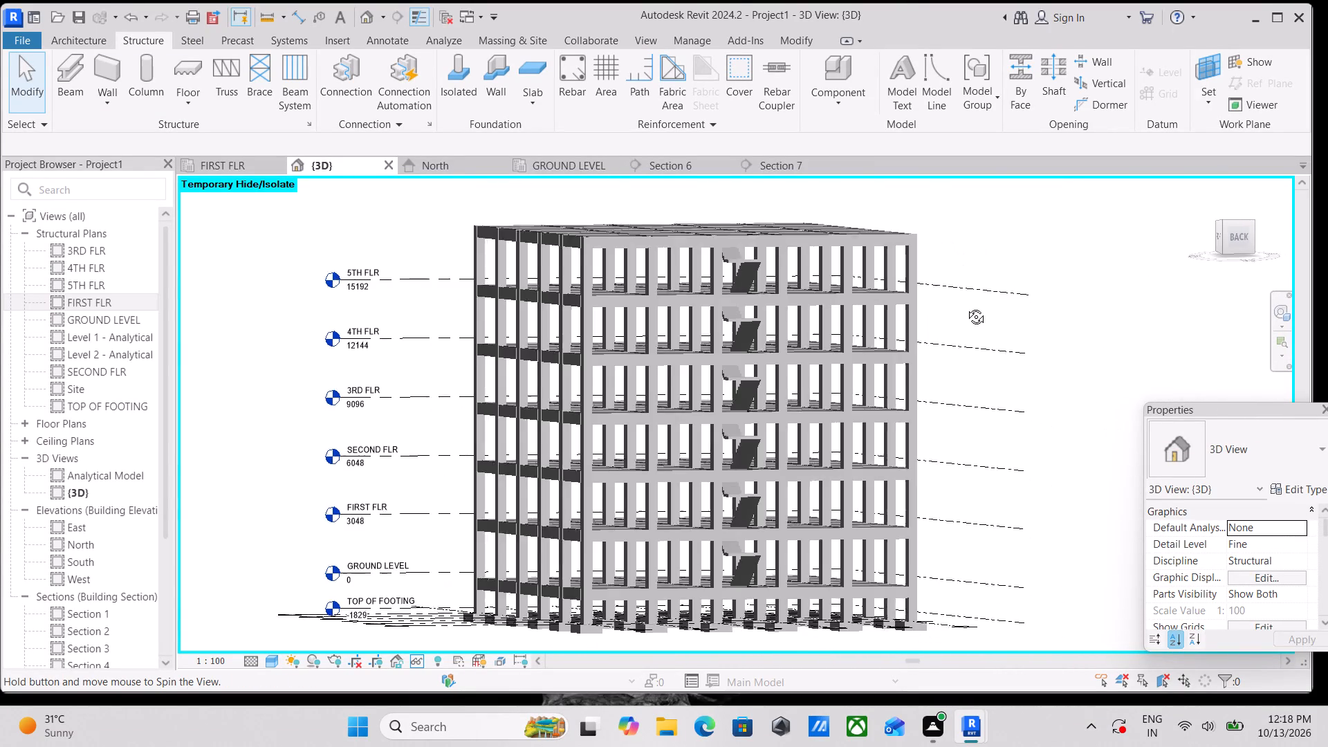
pyautogui.keyDown('shift'); pyautogui.moveTo(966, 306); pyautogui.dragTo(370, 344, button='middle'); pyautogui.keyUp('shift')
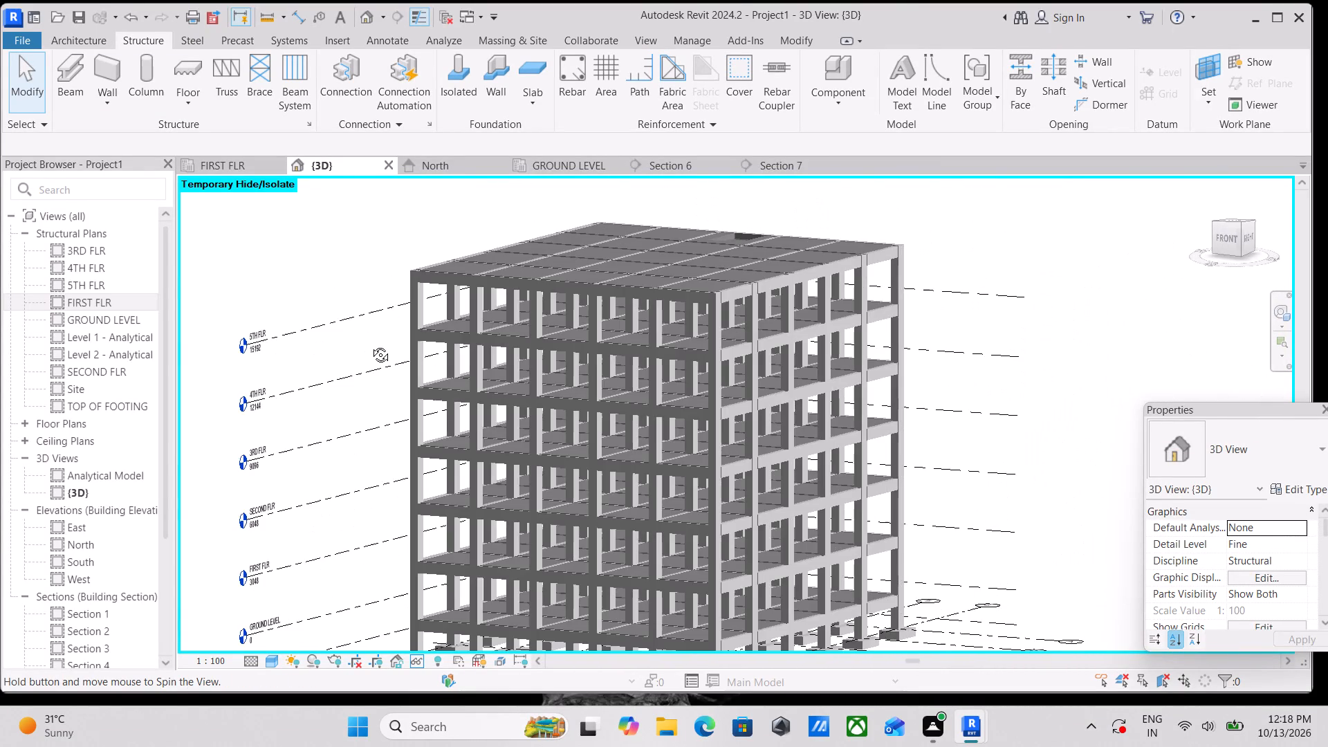
pyautogui.keyDown('shift'); pyautogui.moveTo(370, 344); pyautogui.dragTo(448, 311, button='middle'); pyautogui.keyUp('shift')
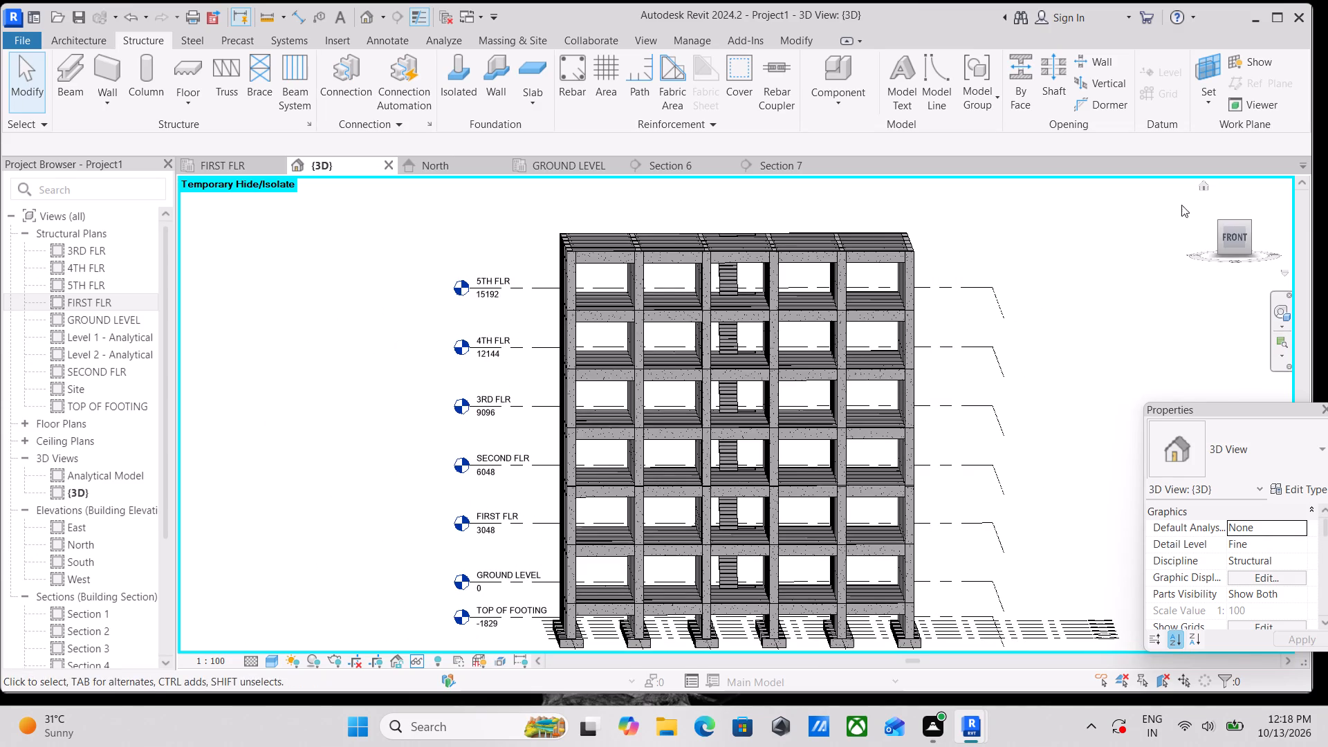
# In the front 3D view, delete the storey above 5TH FLR with its floors, stairs, columns and girders.
pyautogui.click(1239, 239)
pyautogui.scroll(4, 722, 472)
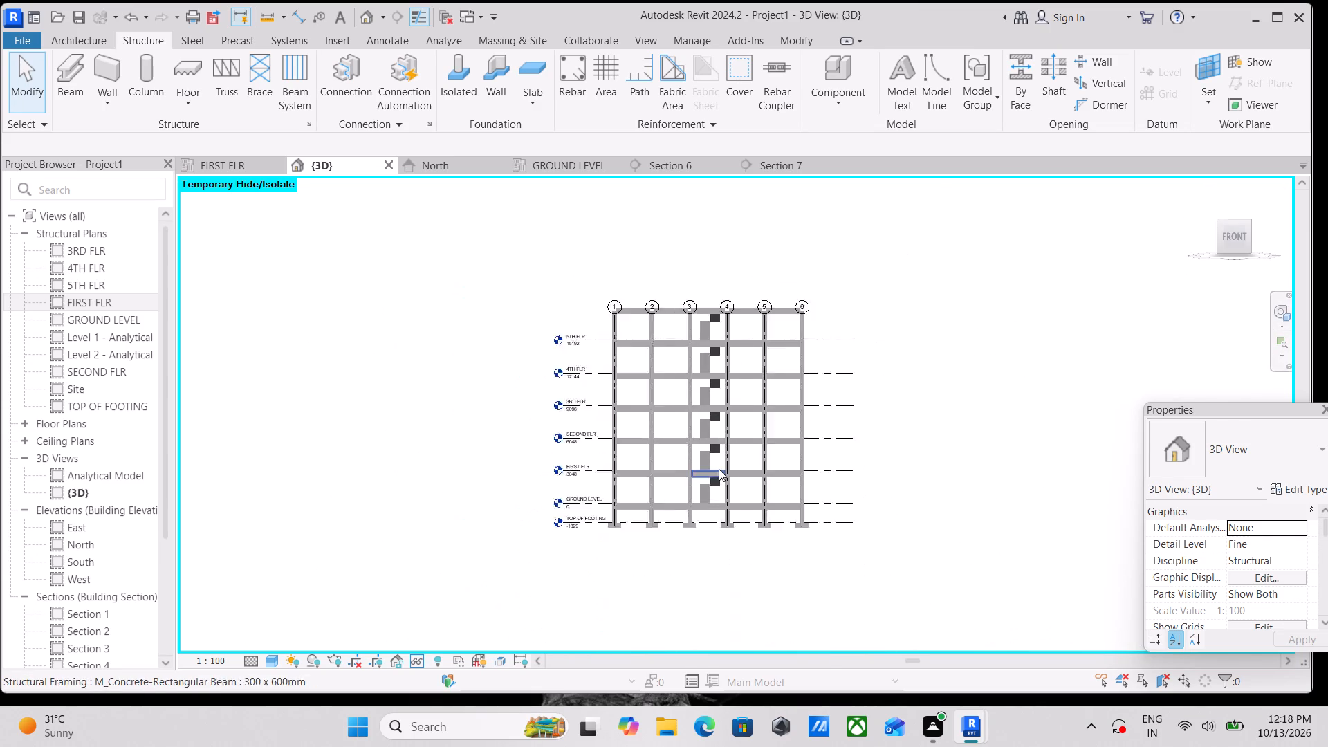
pyautogui.scroll(3, 639, 379)
pyautogui.moveTo(519, 184); pyautogui.dragTo(515, 277, button='middle')
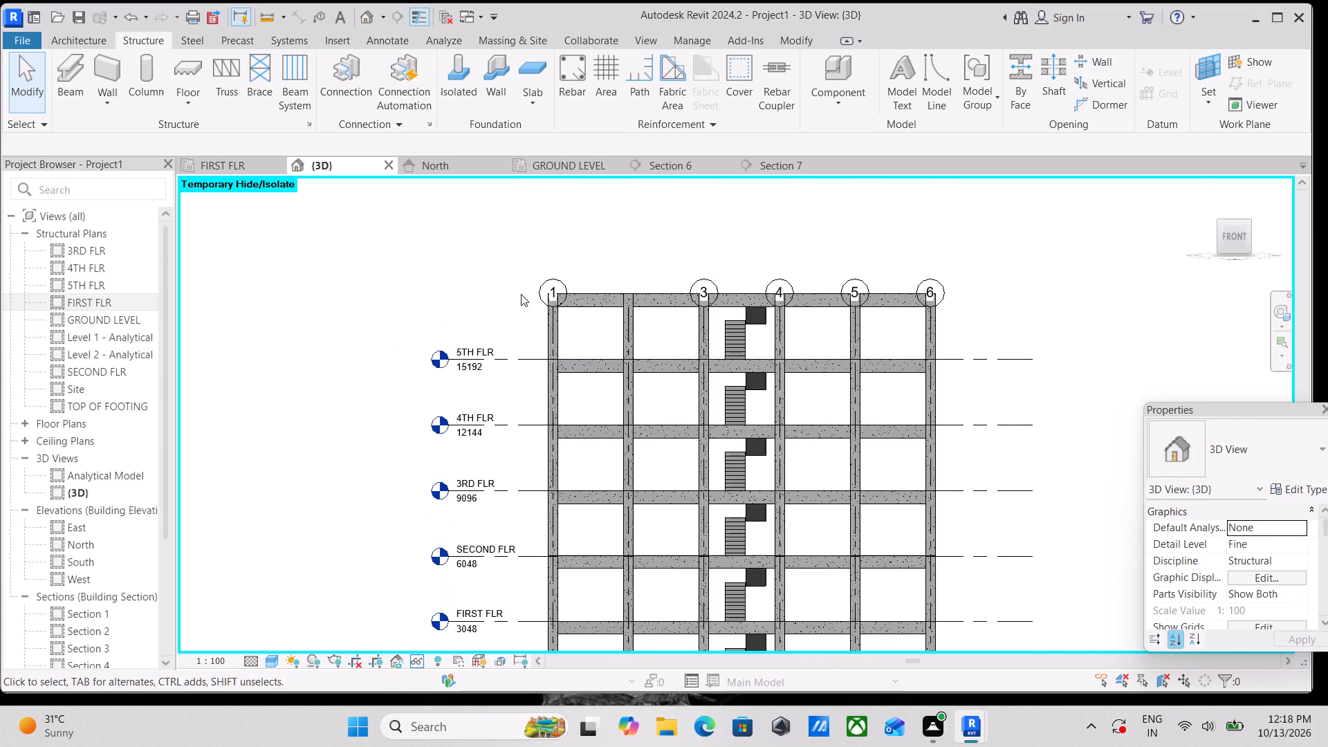
pyautogui.scroll(2, 573, 295)
pyautogui.click(555, 276)
pyautogui.scroll(3, 553, 309)
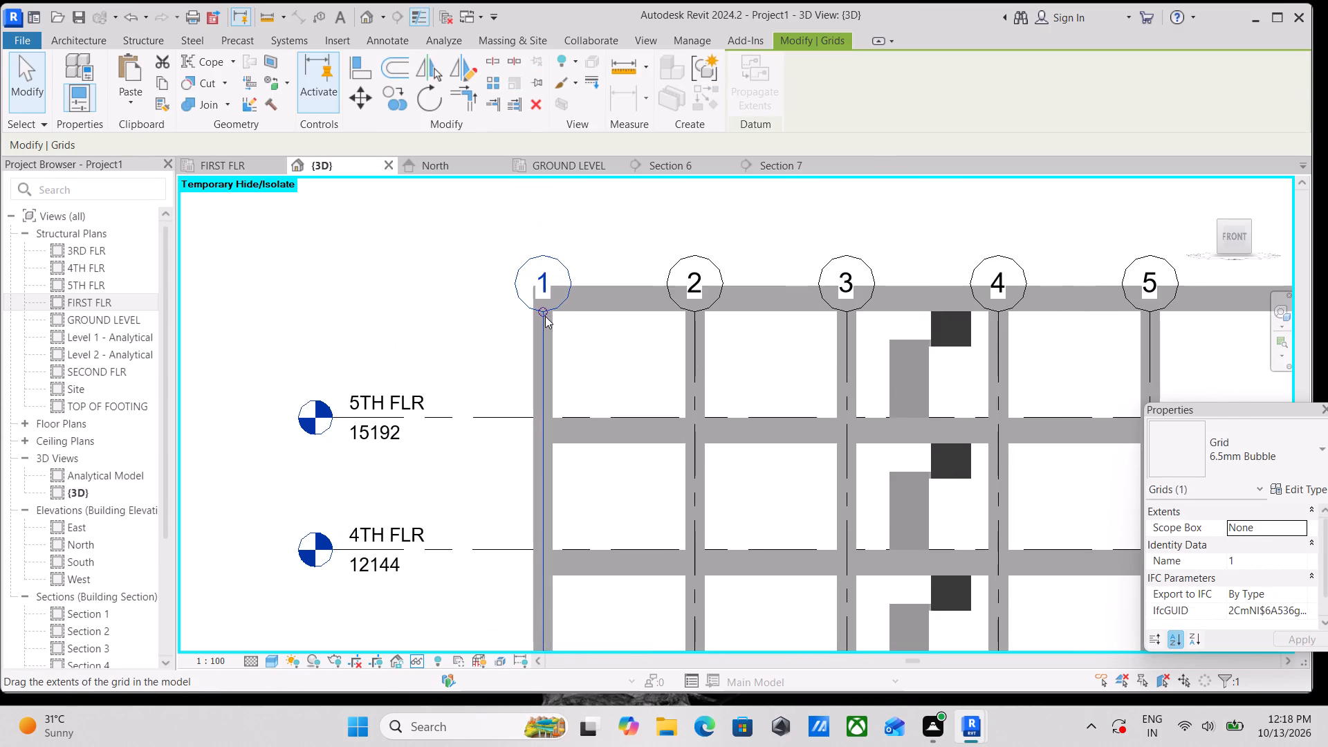
pyautogui.scroll(-3, 544, 316)
pyautogui.press('Escape')
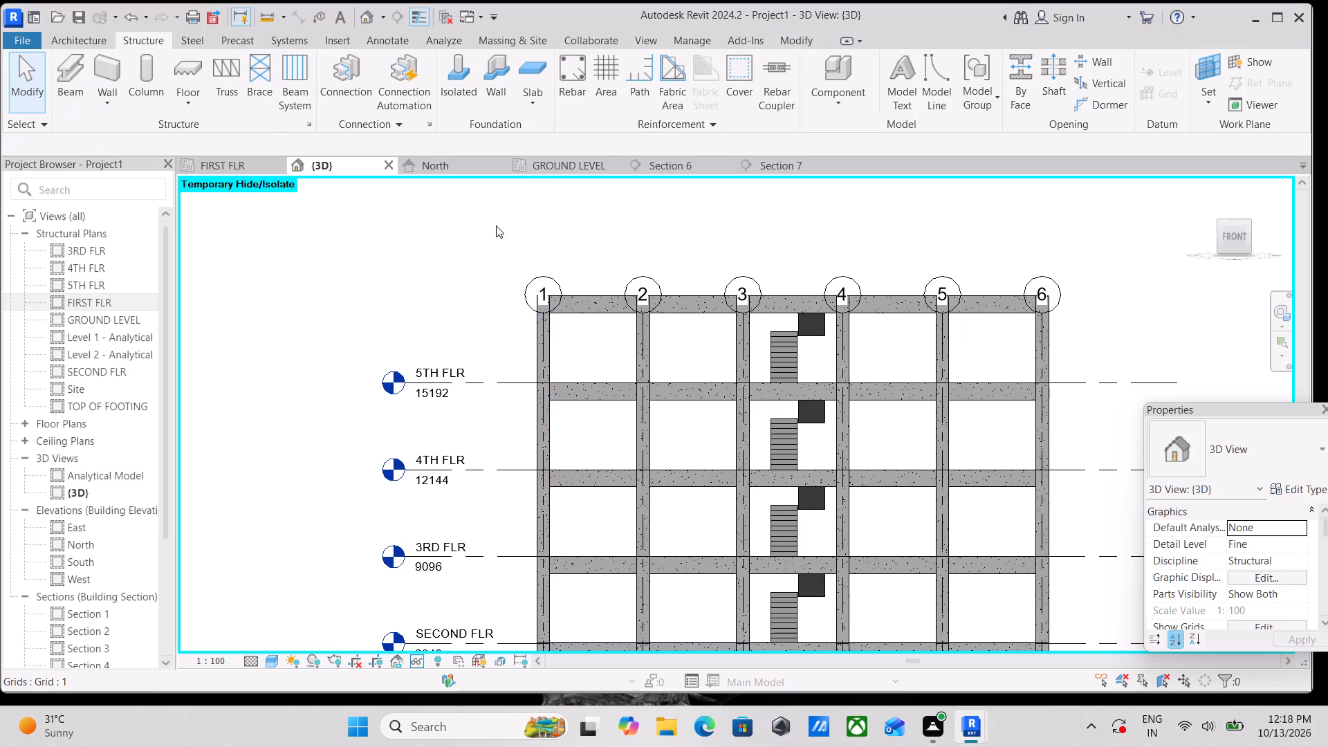
pyautogui.moveTo(496, 225); pyautogui.dragTo(1013, 391)
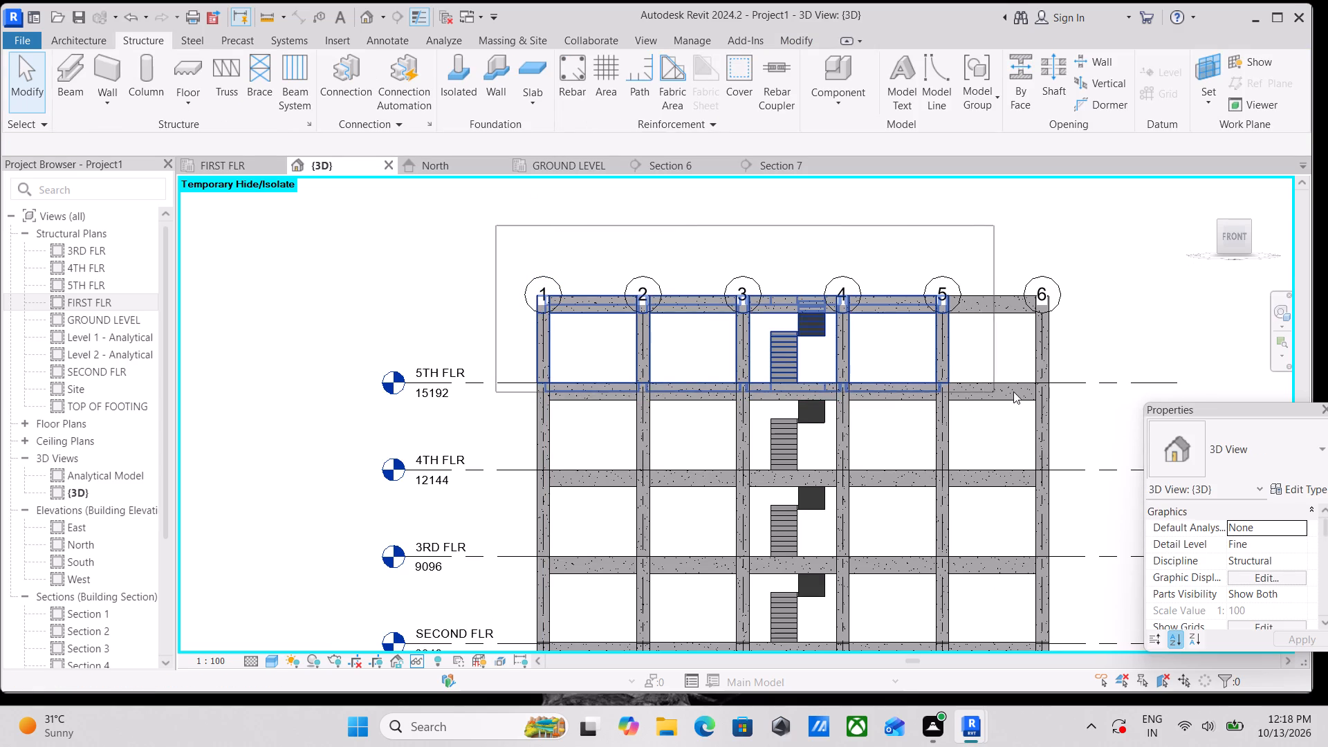
pyautogui.moveTo(1013, 391); pyautogui.dragTo(1089, 390)
pyautogui.click(740, 66)
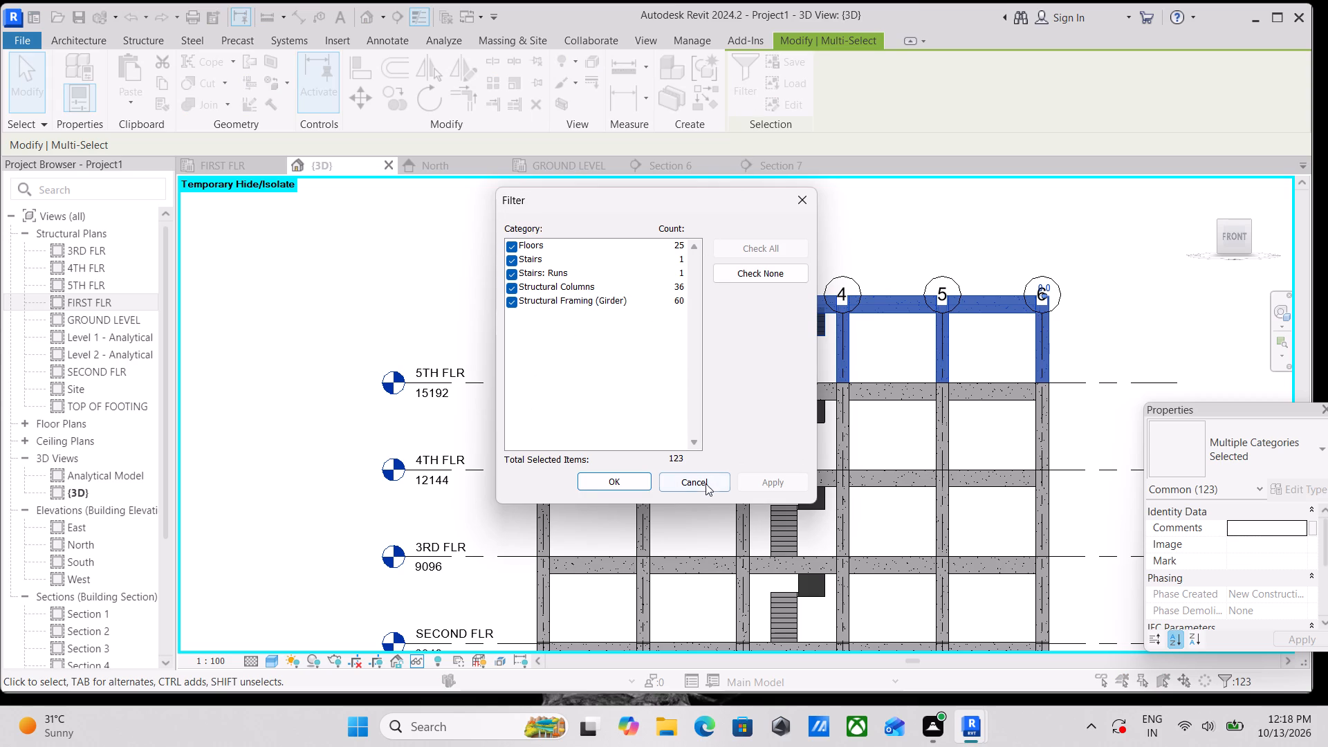
pyautogui.click(618, 477)
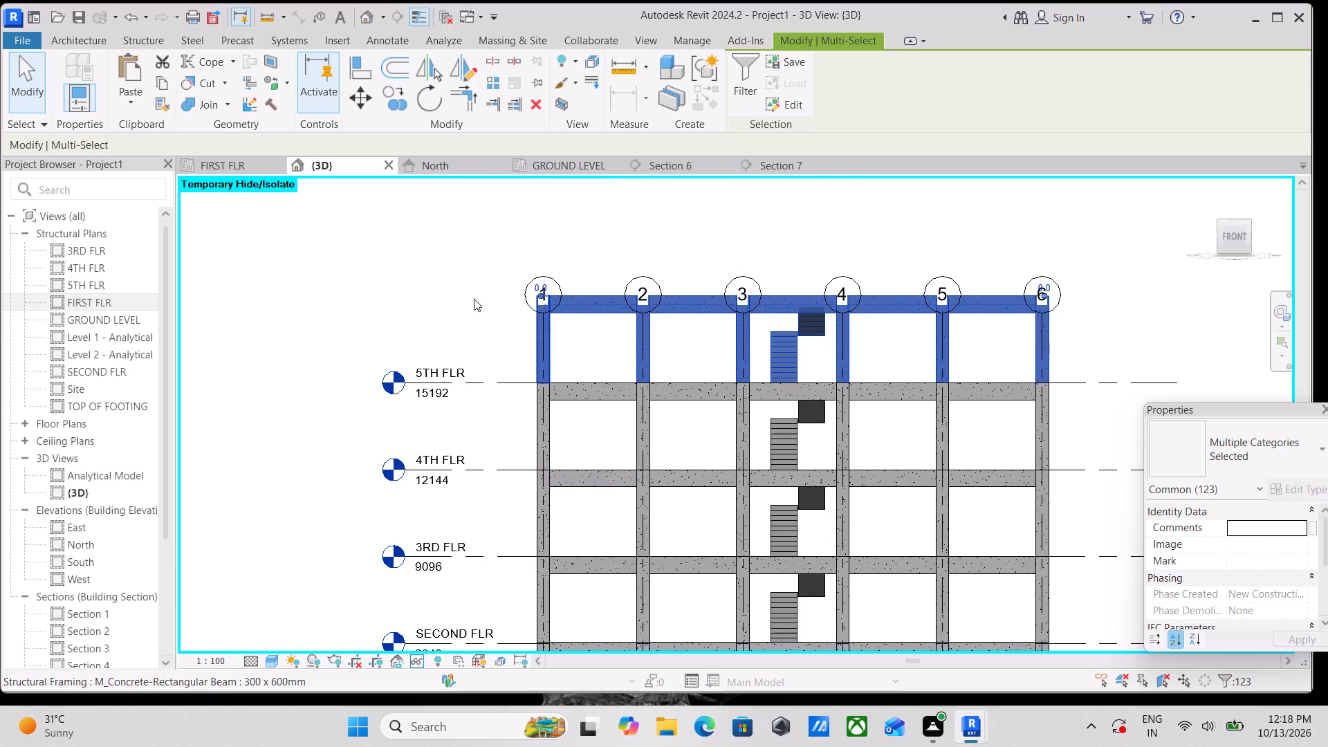
pyautogui.rightClick(423, 239)
pyautogui.click(473, 434)
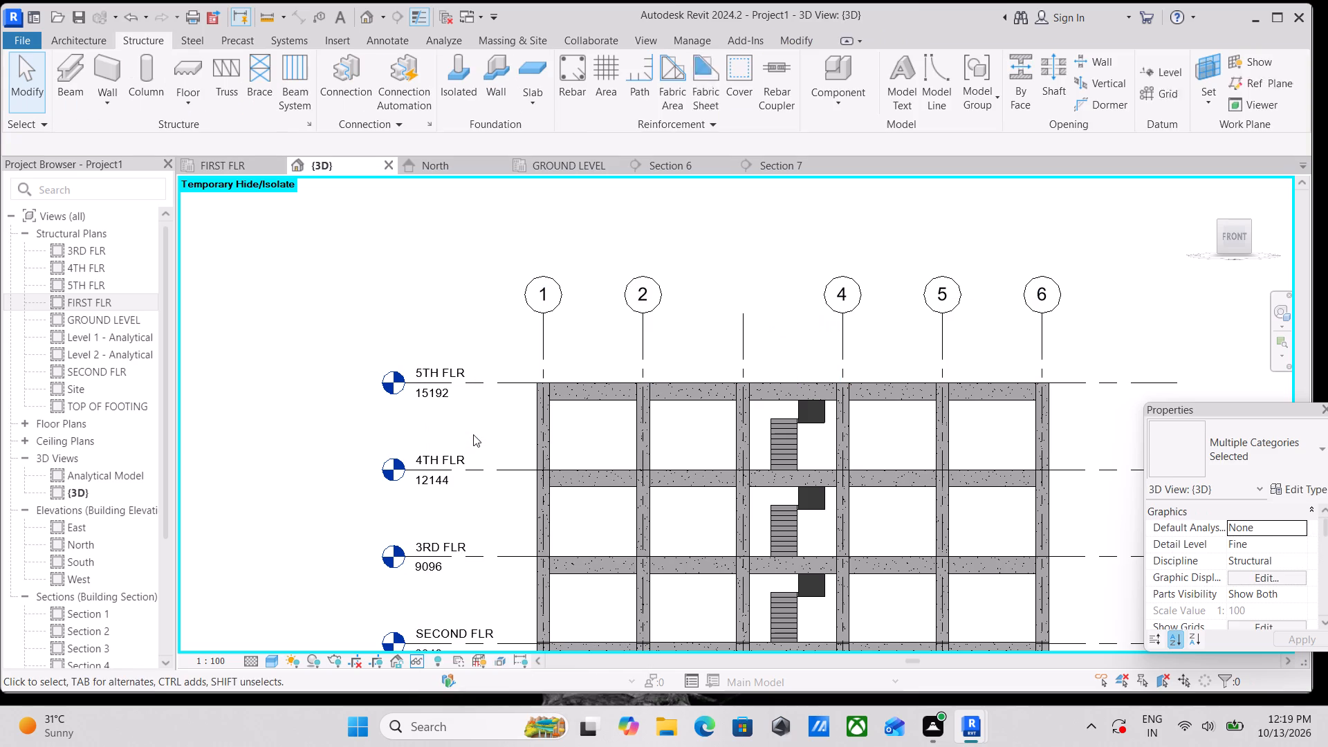
# Inspect the roof slab opening, the stairs on each storey and the footings from the back corner.
pyautogui.scroll(-2, 473, 434)
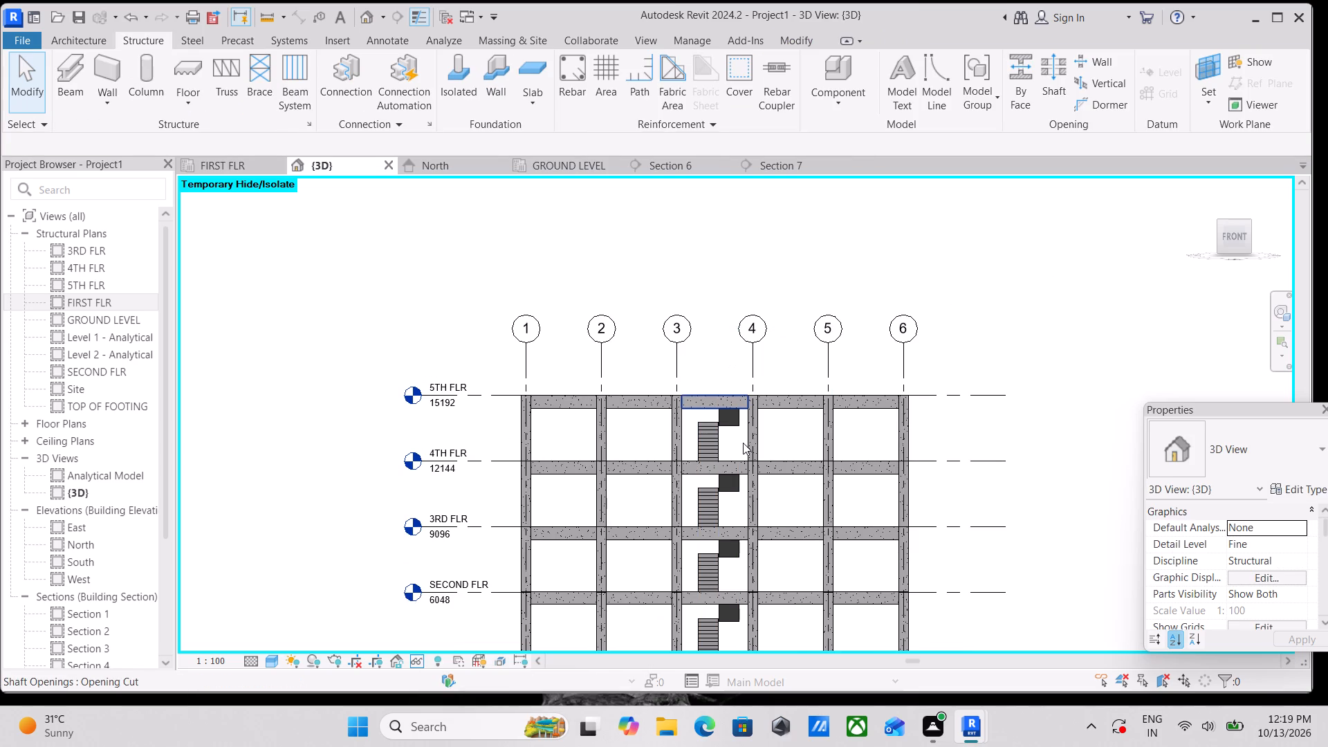
pyautogui.keyDown('shift'); pyautogui.moveTo(750, 456); pyautogui.dragTo(692, 535, button='middle'); pyautogui.keyUp('shift')
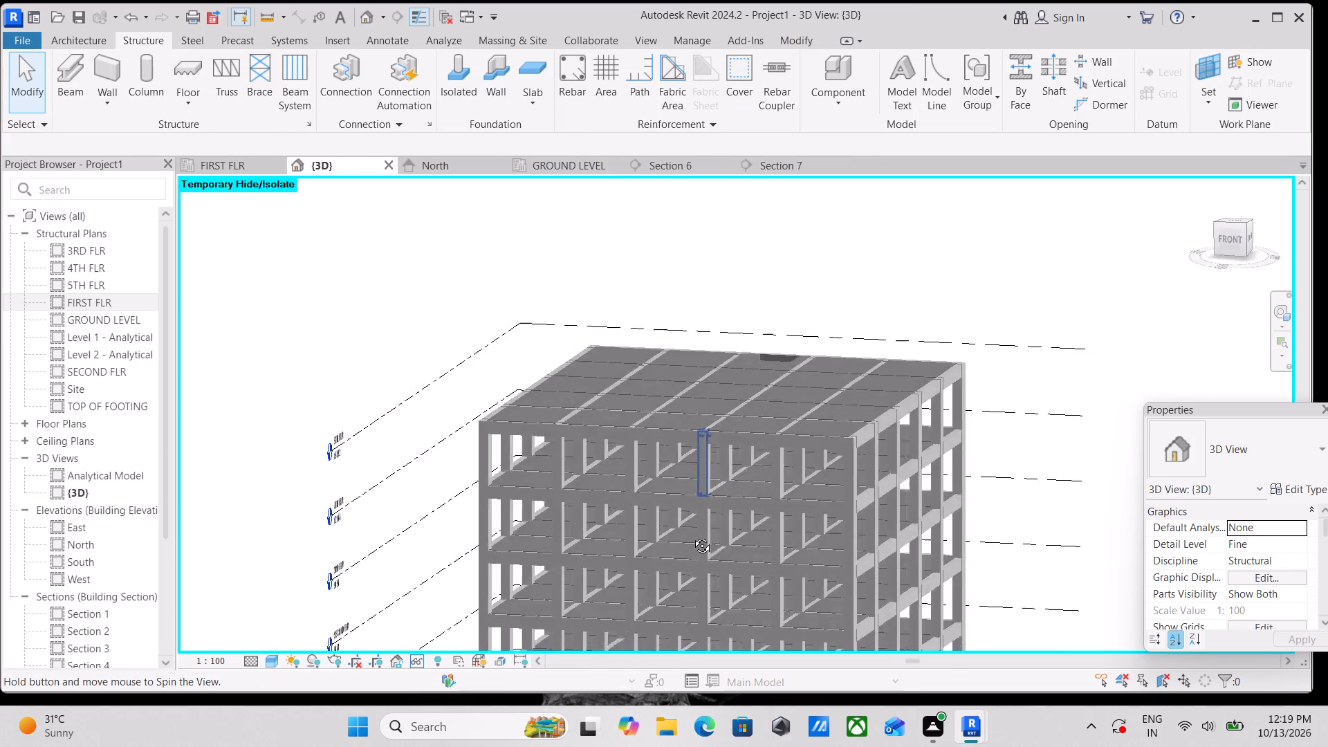
pyautogui.keyDown('shift'); pyautogui.moveTo(692, 535); pyautogui.dragTo(513, 545, button='middle'); pyautogui.keyUp('shift')
pyautogui.keyDown('shift'); pyautogui.moveTo(984, 526); pyautogui.dragTo(811, 665, button='middle'); pyautogui.keyUp('shift')
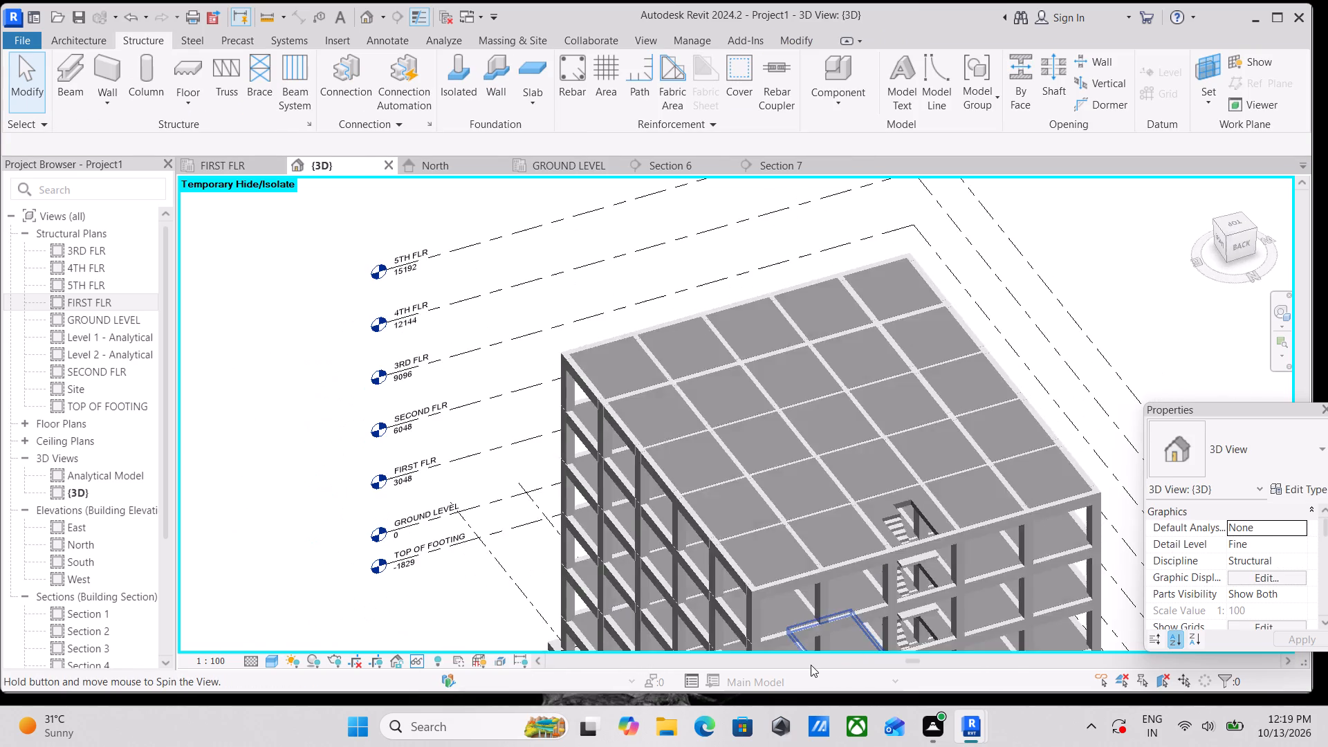
pyautogui.moveTo(922, 541); pyautogui.dragTo(839, 303, button='middle')
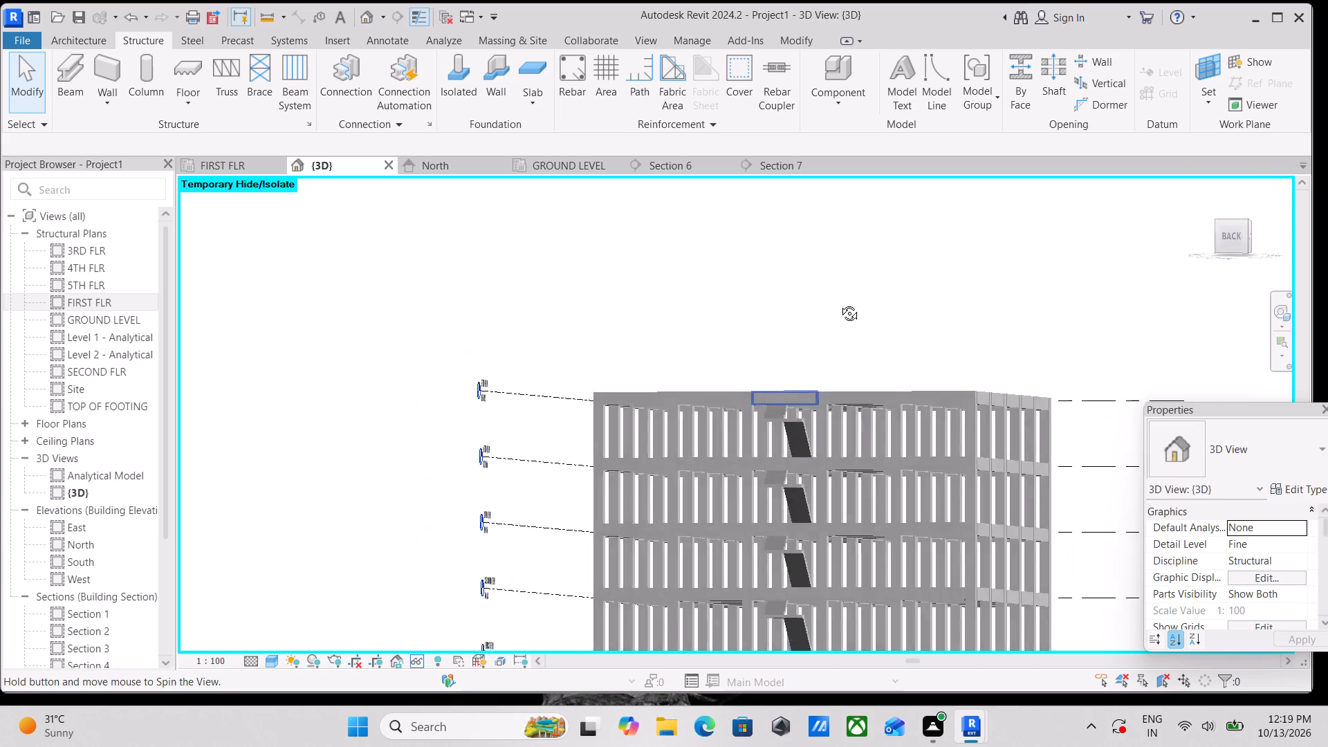
pyautogui.moveTo(839, 303); pyautogui.dragTo(974, 429, button='middle')
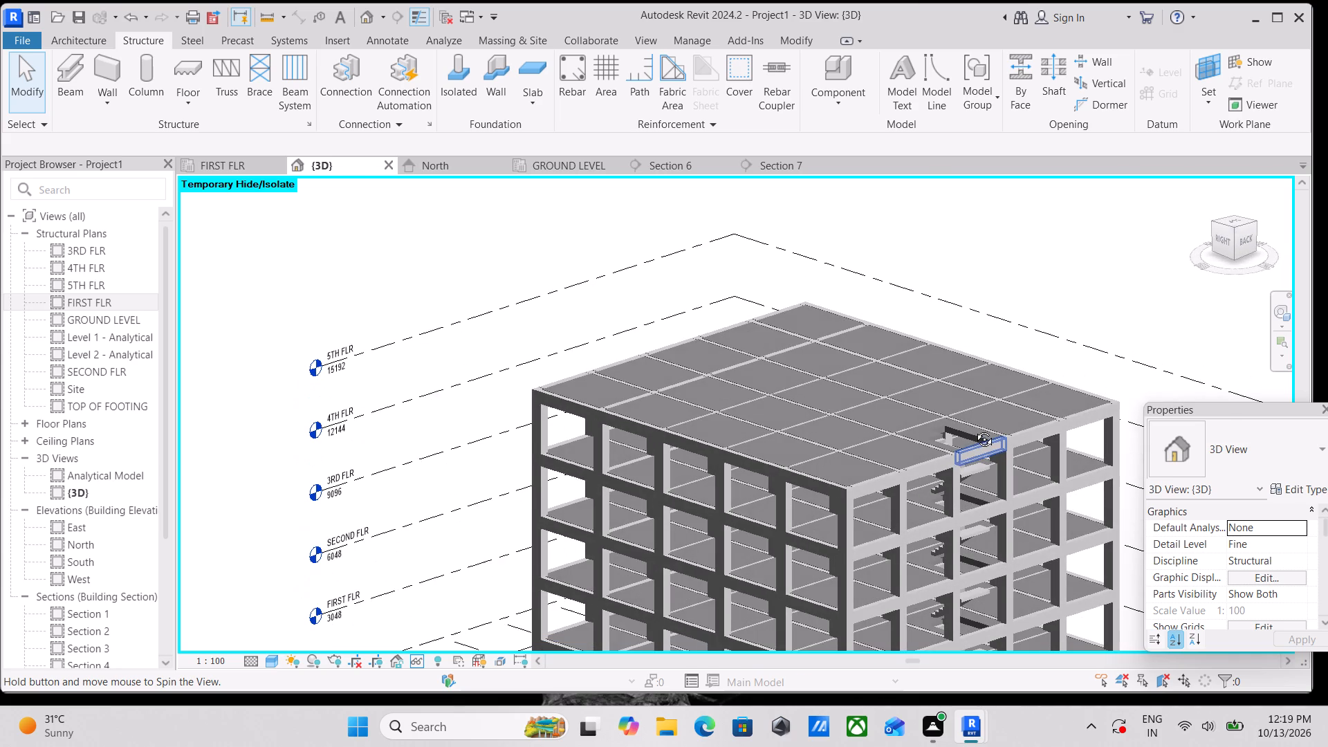
pyautogui.moveTo(974, 429); pyautogui.dragTo(970, 378, button='middle')
pyautogui.scroll(6, 971, 589)
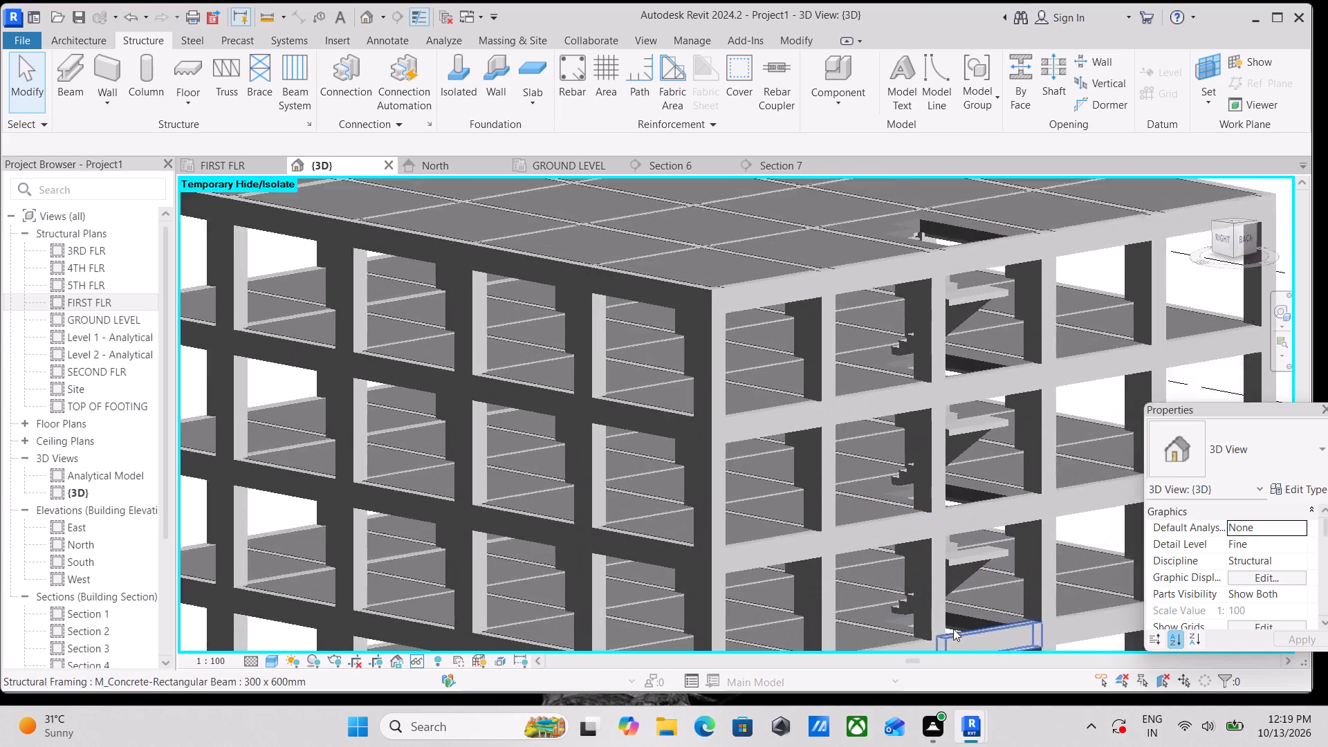
pyautogui.moveTo(925, 506); pyautogui.dragTo(927, 430, button='middle')
pyautogui.scroll(6, 876, 566)
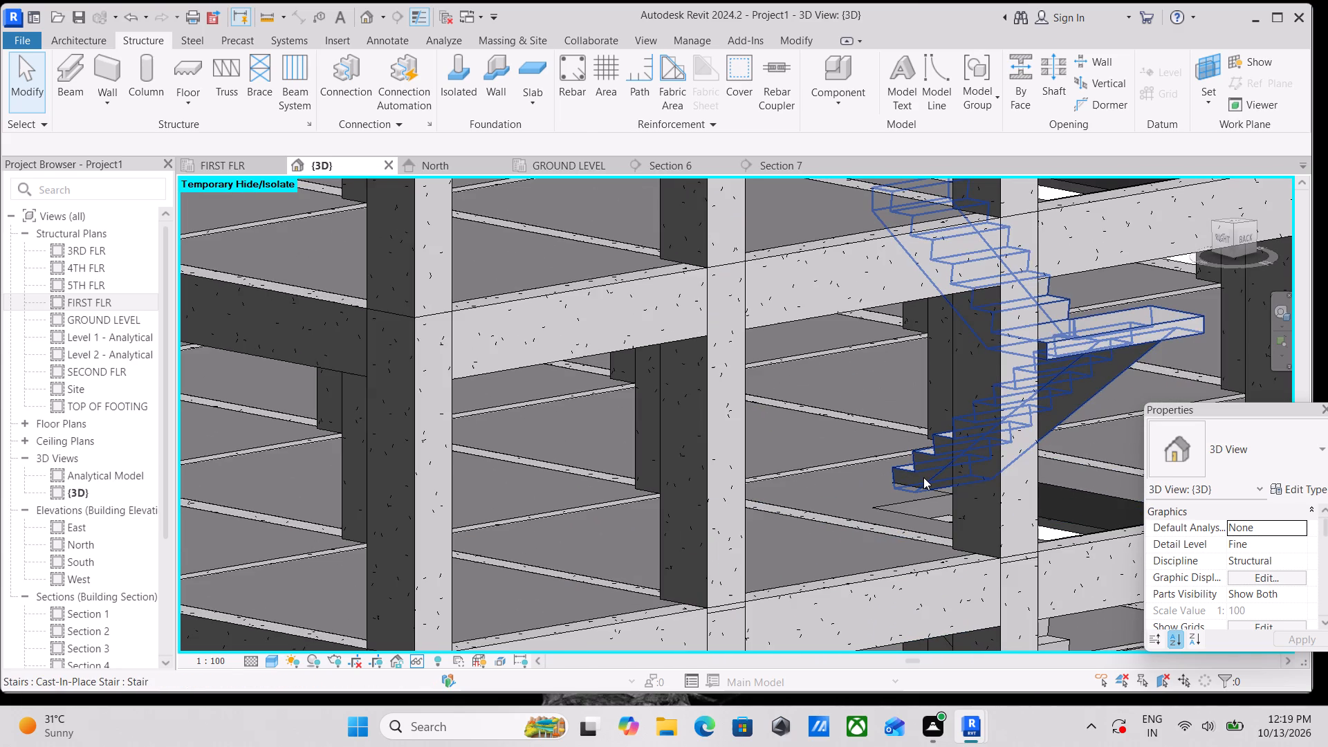
pyautogui.click(923, 477)
pyautogui.scroll(-4, 923, 477)
pyautogui.middleClick(910, 506)
pyautogui.scroll(-3, 912, 509)
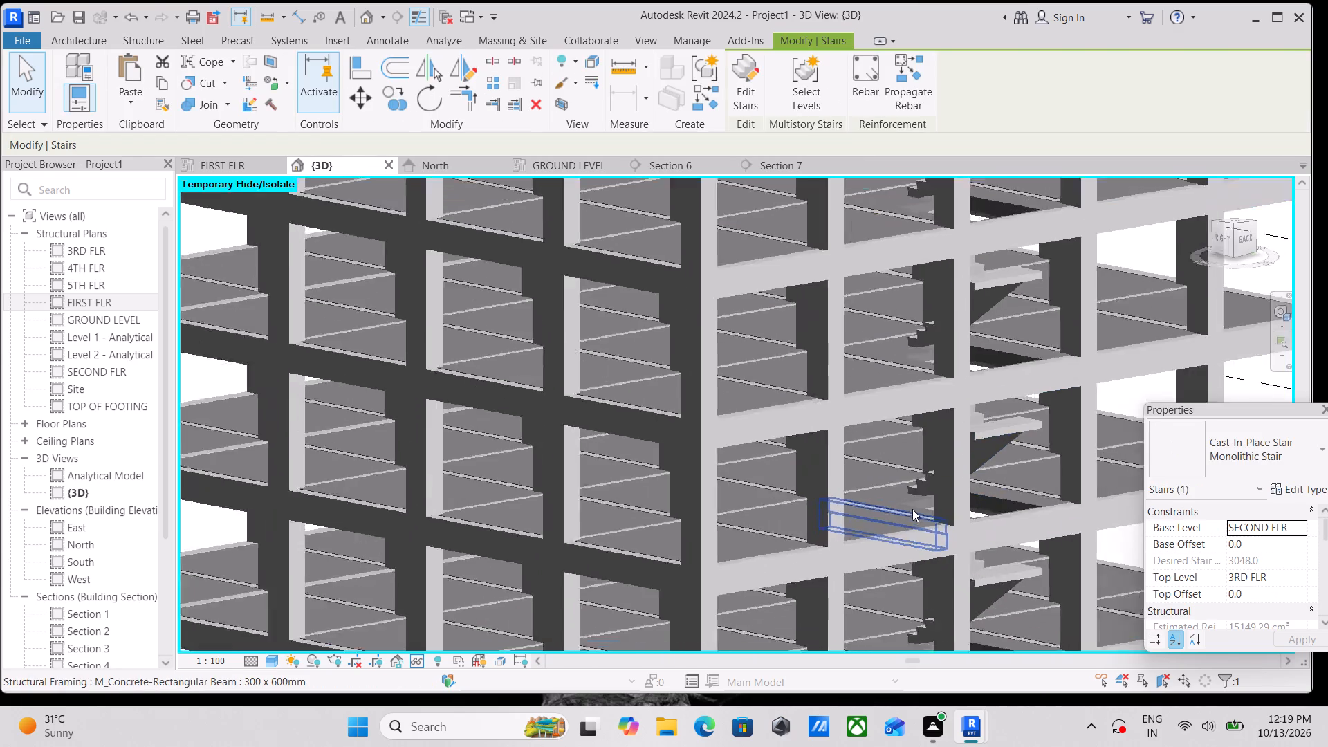
pyautogui.scroll(-2, 912, 509)
pyautogui.press('Escape')
pyautogui.scroll(-4, 912, 509)
pyautogui.moveTo(916, 544); pyautogui.dragTo(891, 314, button='middle')
pyautogui.scroll(3, 913, 412)
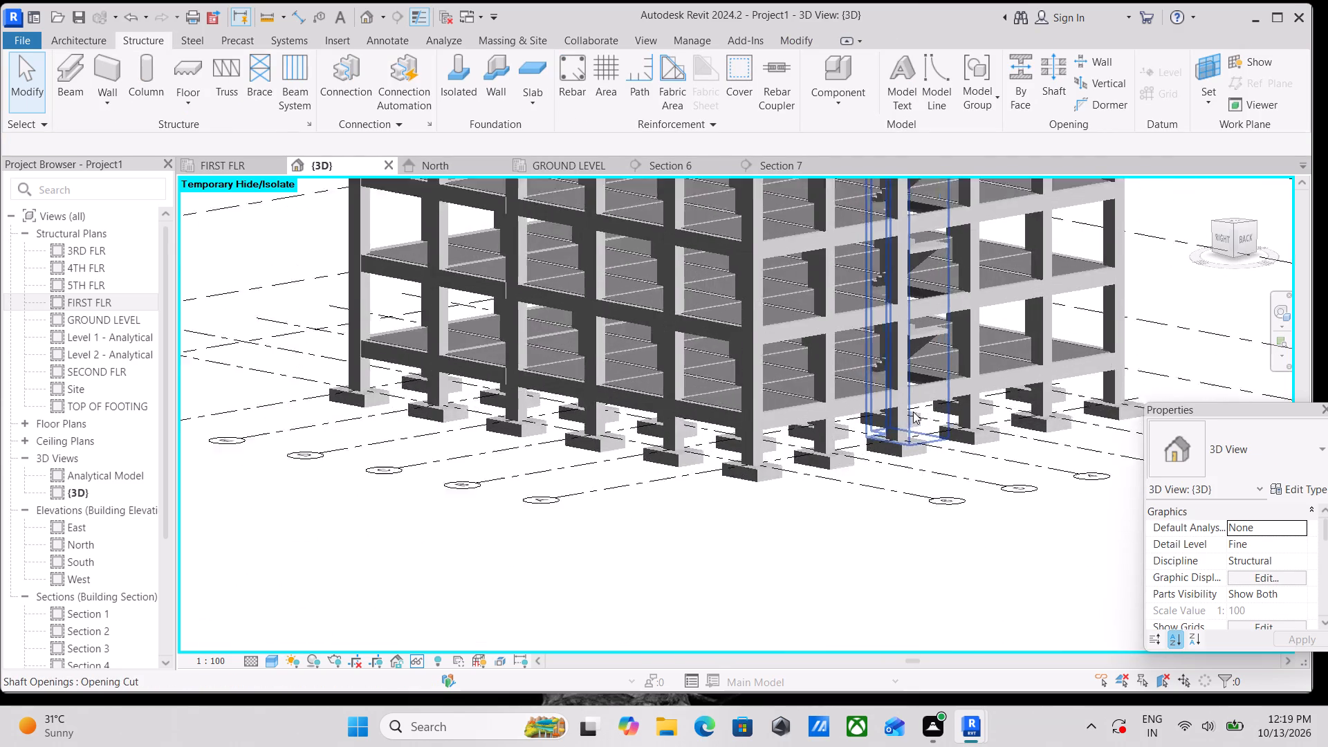
# Examine the ground-level stair and the slab openings around the stairs on the lower storeys from the right and back sides.
pyautogui.scroll(4, 913, 412)
pyautogui.click(851, 323)
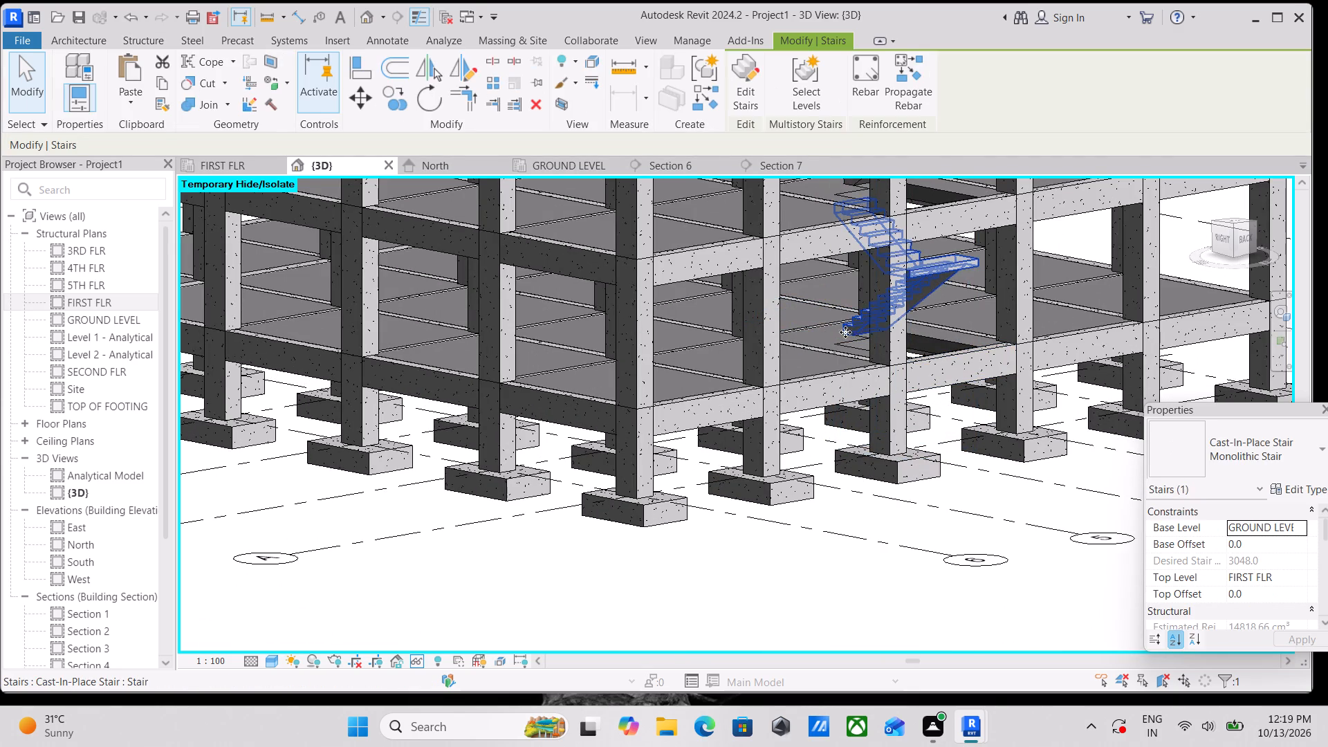
pyautogui.scroll(7, 845, 332)
pyautogui.click(865, 324)
pyautogui.scroll(-2, 865, 324)
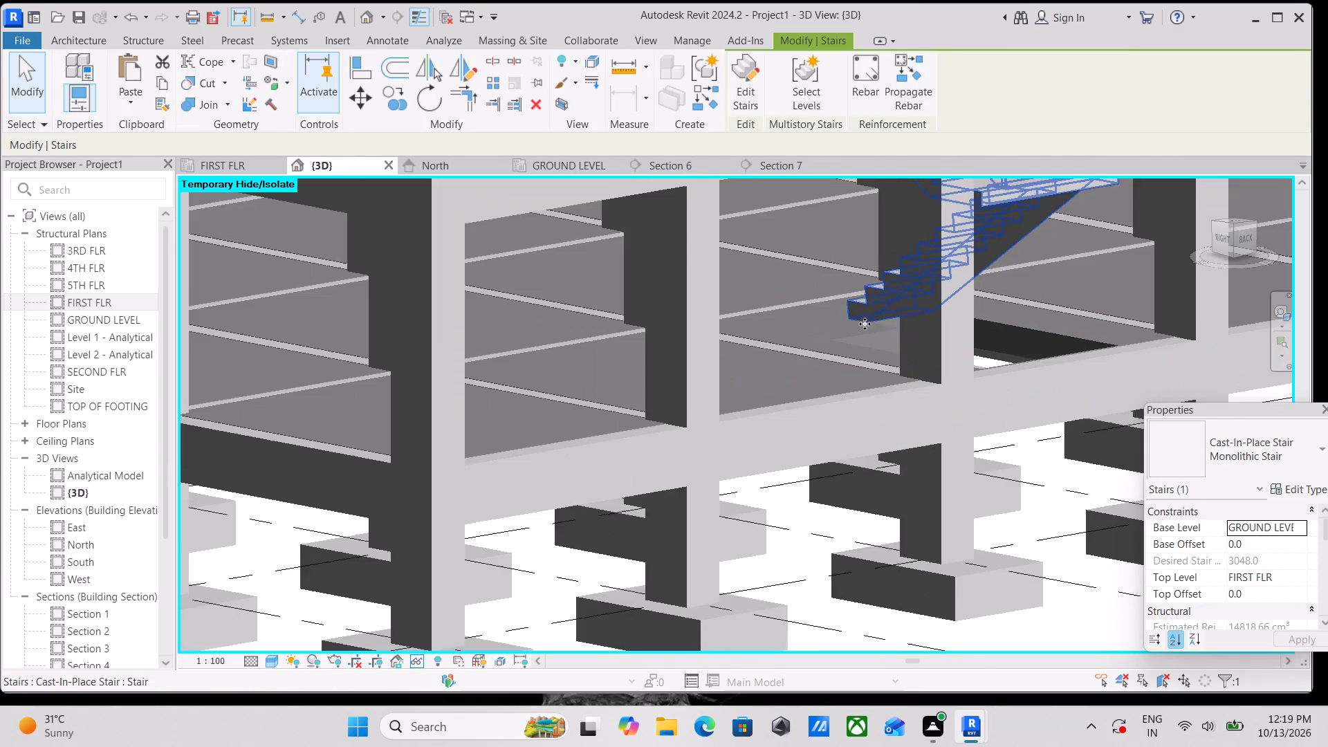
pyautogui.moveTo(865, 324); pyautogui.dragTo(847, 467, button='middle')
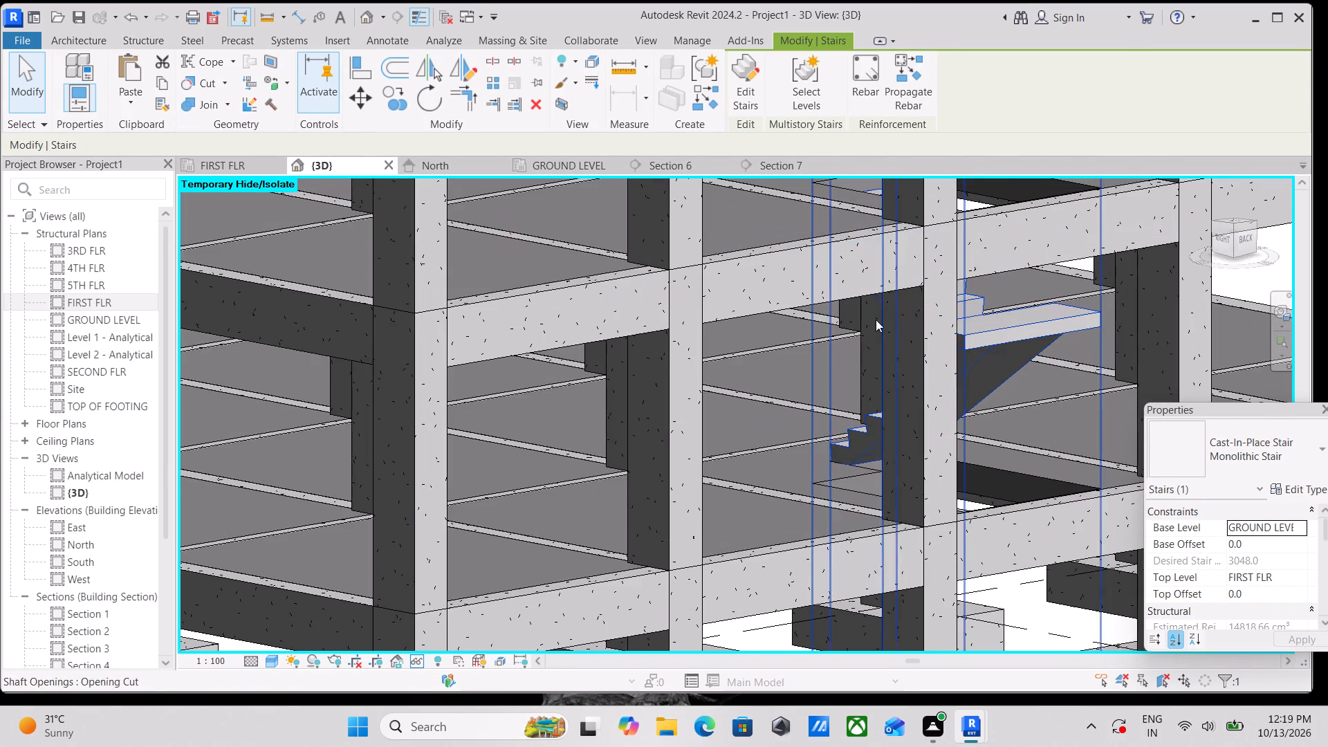
pyautogui.scroll(-1, 871, 254)
pyautogui.moveTo(871, 253); pyautogui.dragTo(775, 468, button='middle')
pyautogui.scroll(3, 800, 418)
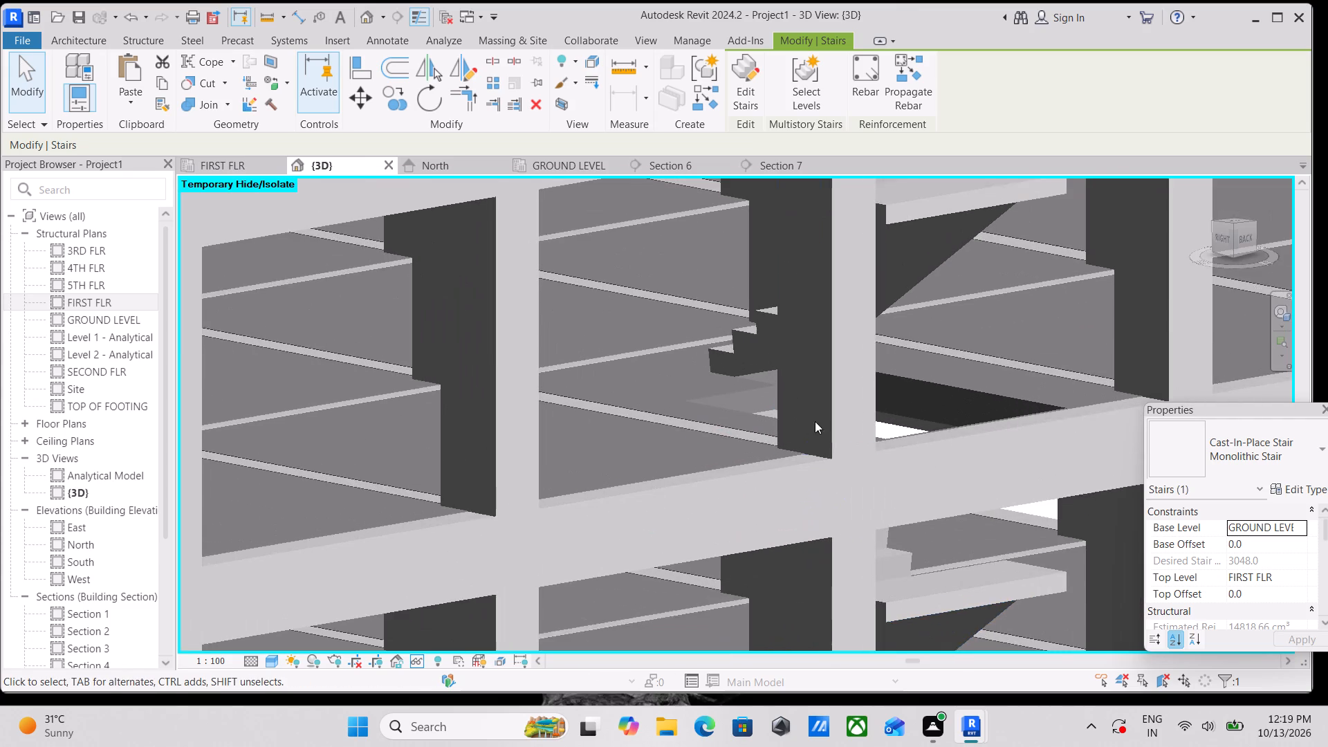
pyautogui.keyDown('shift'); pyautogui.moveTo(934, 422); pyautogui.dragTo(871, 508, button='middle'); pyautogui.keyUp('shift')
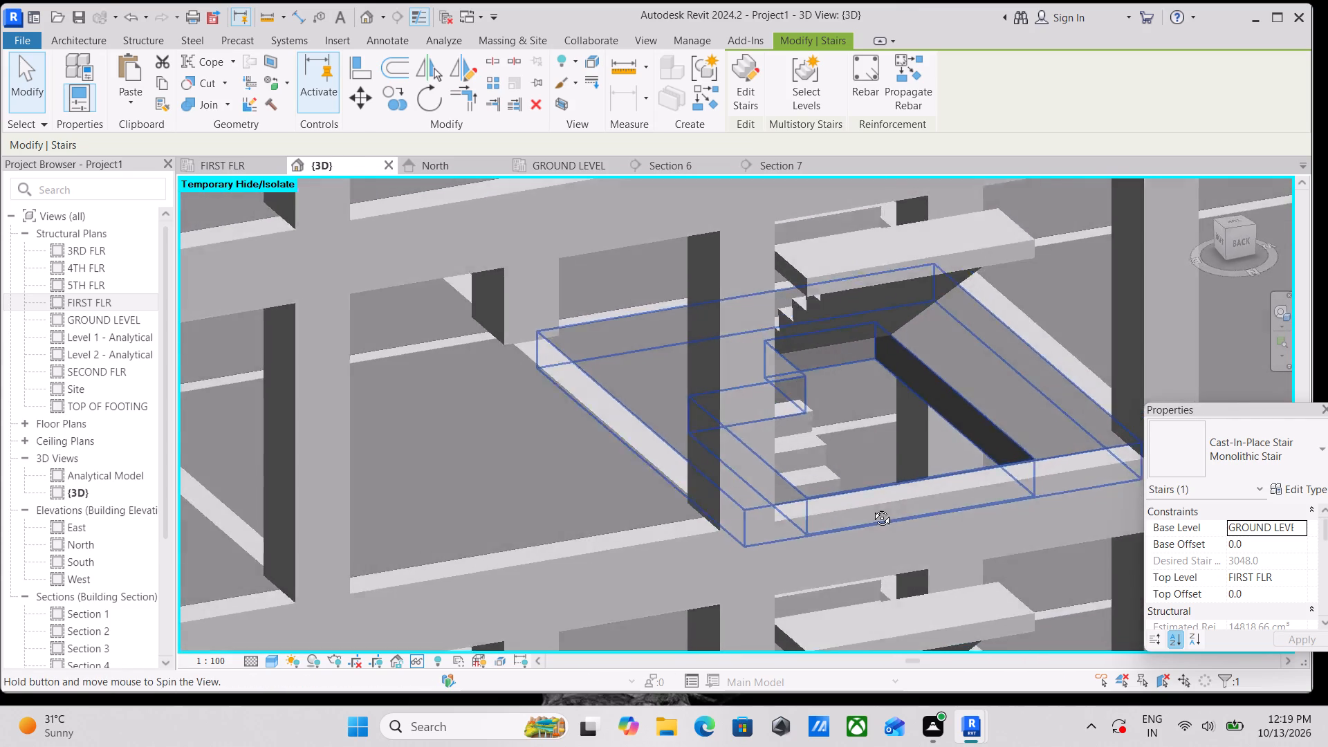
pyautogui.keyDown('shift'); pyautogui.moveTo(871, 508); pyautogui.dragTo(854, 327, button='middle'); pyautogui.keyUp('shift')
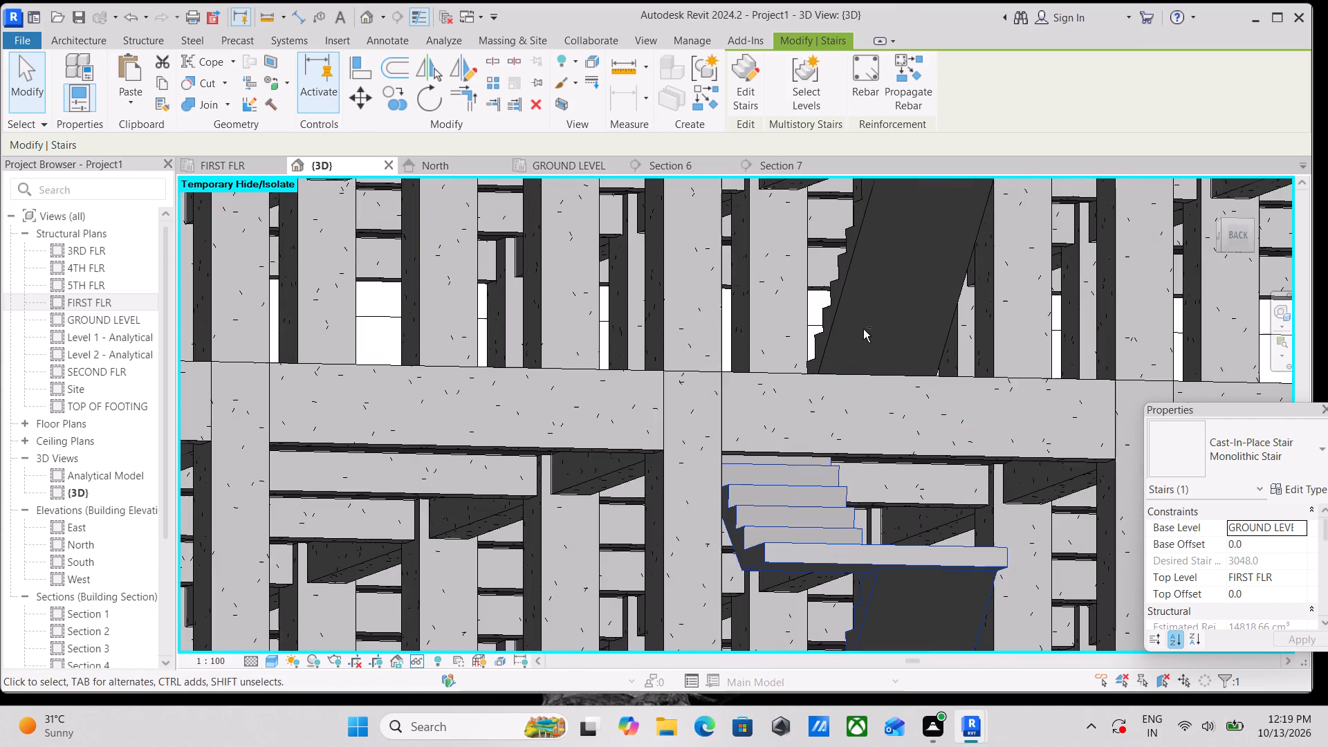
pyautogui.keyDown('shift'); pyautogui.moveTo(887, 562); pyautogui.dragTo(1057, 583, button='middle'); pyautogui.keyUp('shift')
pyautogui.scroll(-3, 968, 616)
pyautogui.moveTo(968, 616); pyautogui.dragTo(963, 492, button='middle')
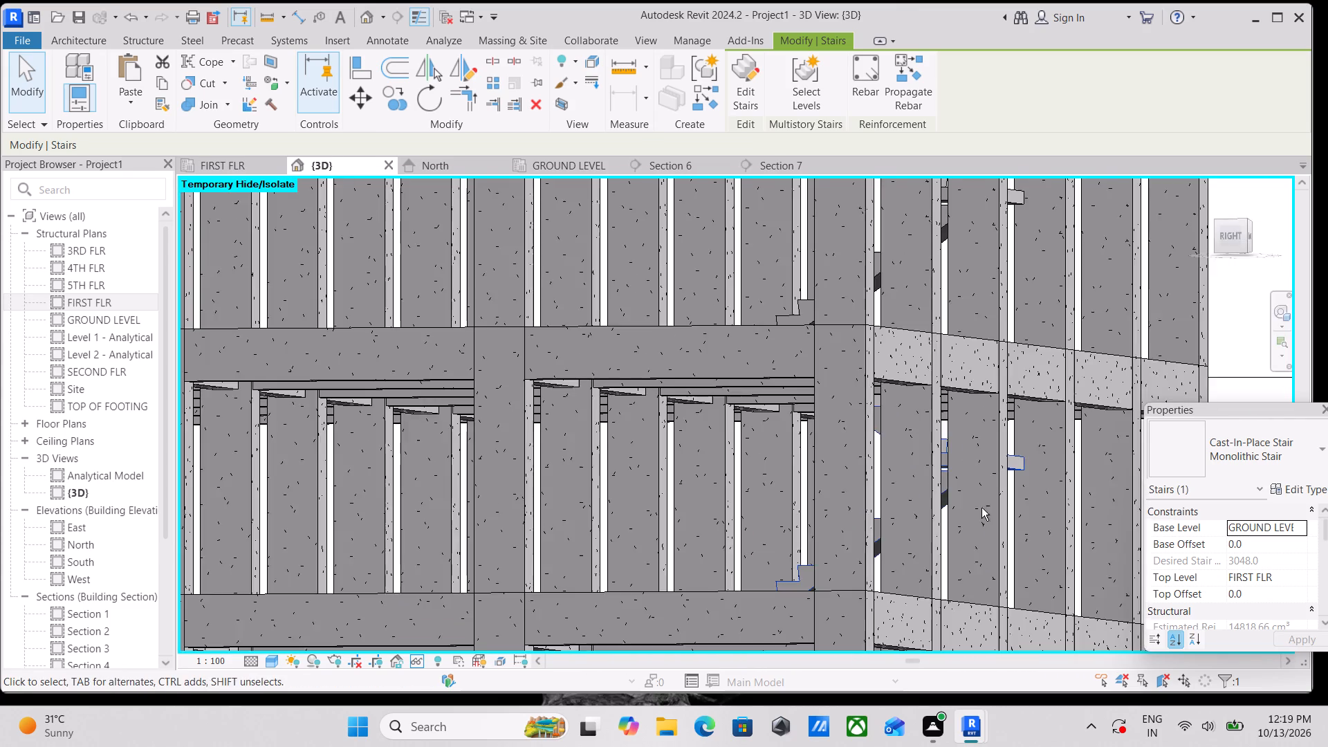
pyautogui.keyDown('shift'); pyautogui.moveTo(984, 509); pyautogui.dragTo(792, 673, button='middle'); pyautogui.keyUp('shift')
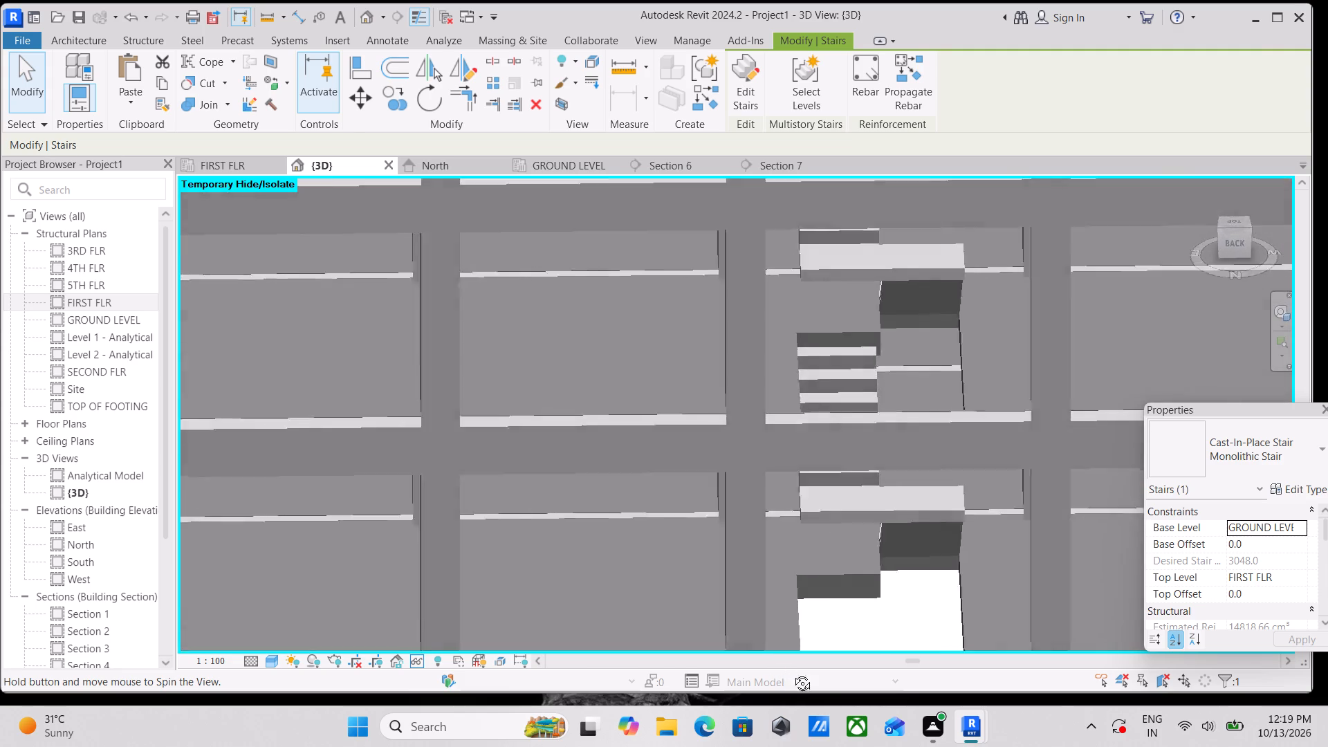
pyautogui.keyDown('shift'); pyautogui.moveTo(792, 673); pyautogui.dragTo(928, 654, button='middle'); pyautogui.keyUp('shift')
pyautogui.keyDown('shift'); pyautogui.middleClick(923, 649); pyautogui.keyUp('shift')
pyautogui.keyDown('shift'); pyautogui.moveTo(920, 647); pyautogui.dragTo(909, 618, button='middle'); pyautogui.keyUp('shift')
pyautogui.keyDown('shift'); pyautogui.moveTo(909, 618); pyautogui.dragTo(897, 631, button='middle'); pyautogui.keyUp('shift')
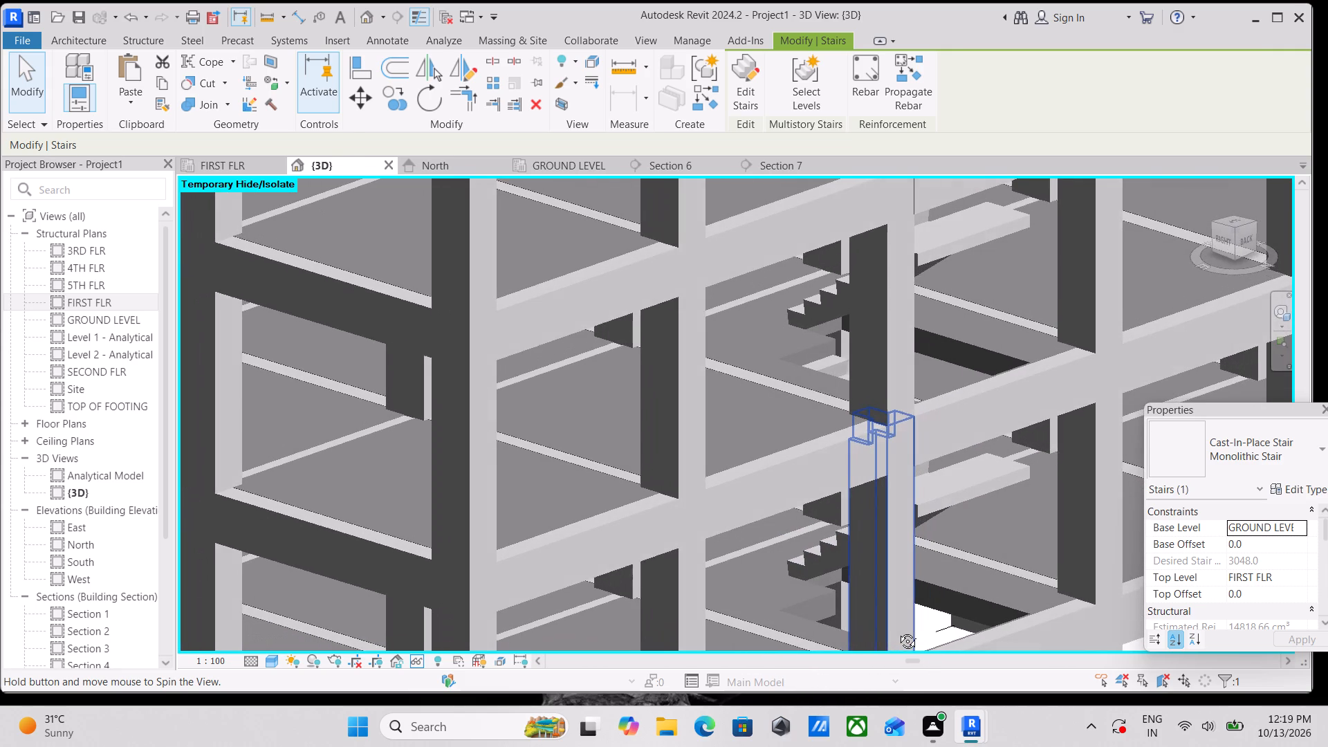
pyautogui.keyDown('shift'); pyautogui.moveTo(897, 631); pyautogui.dragTo(897, 627, button='middle'); pyautogui.keyUp('shift')
pyautogui.keyDown('shift'); pyautogui.middleClick(899, 629); pyautogui.keyUp('shift')
pyautogui.keyDown('shift'); pyautogui.middleClick(912, 622); pyautogui.keyUp('shift')
pyautogui.keyDown('shift'); pyautogui.moveTo(914, 613); pyautogui.dragTo(917, 605, button='middle'); pyautogui.keyUp('shift')
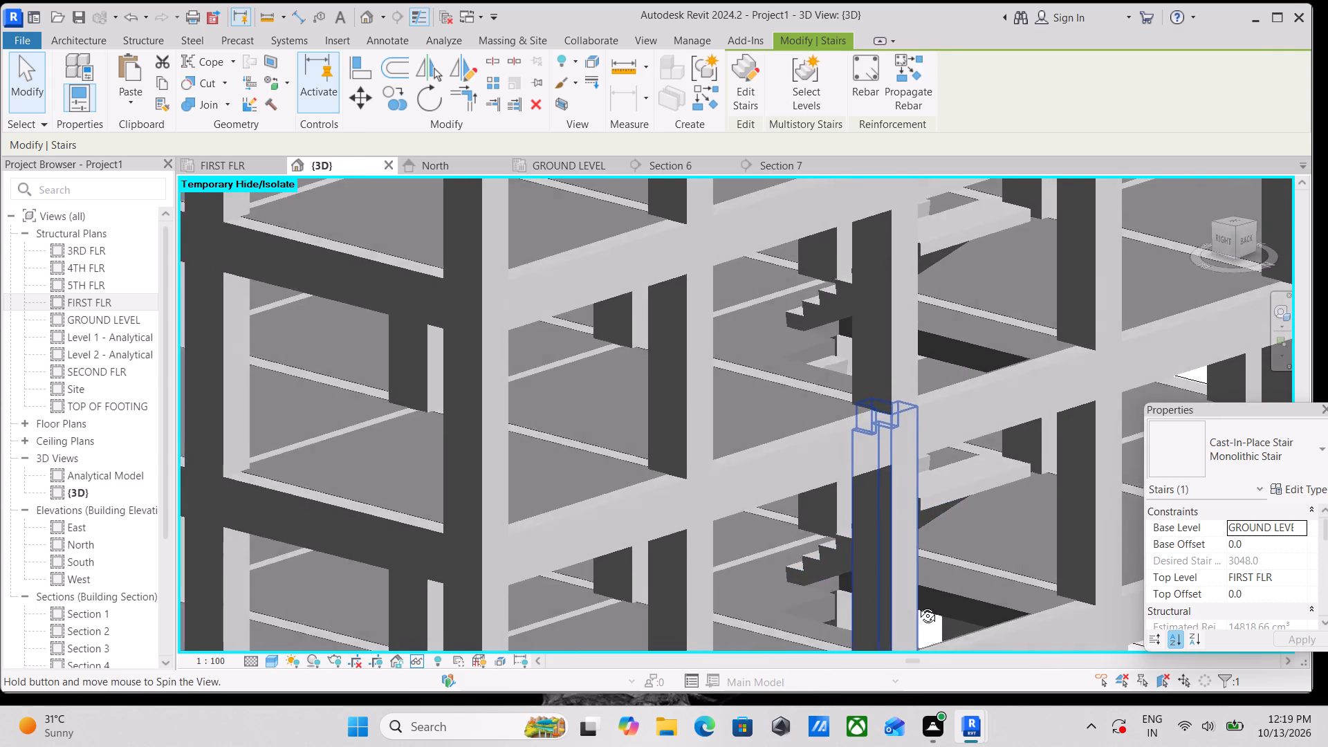
pyautogui.keyDown('shift'); pyautogui.moveTo(917, 605); pyautogui.dragTo(918, 602, button='middle'); pyautogui.keyUp('shift')
pyautogui.keyDown('shift'); pyautogui.moveTo(919, 599); pyautogui.dragTo(905, 626, button='middle'); pyautogui.keyUp('shift')
pyautogui.moveTo(937, 575); pyautogui.dragTo(780, 477, button='middle')
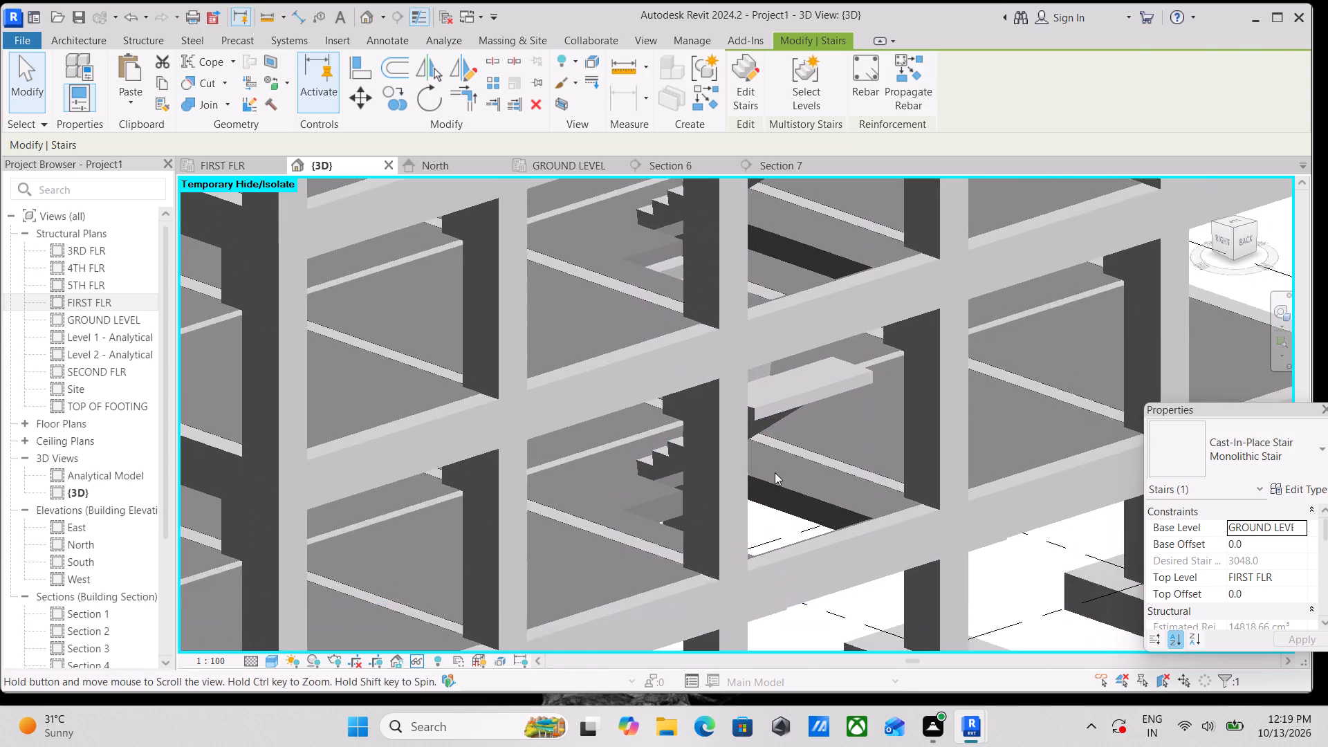
pyautogui.scroll(3, 643, 505)
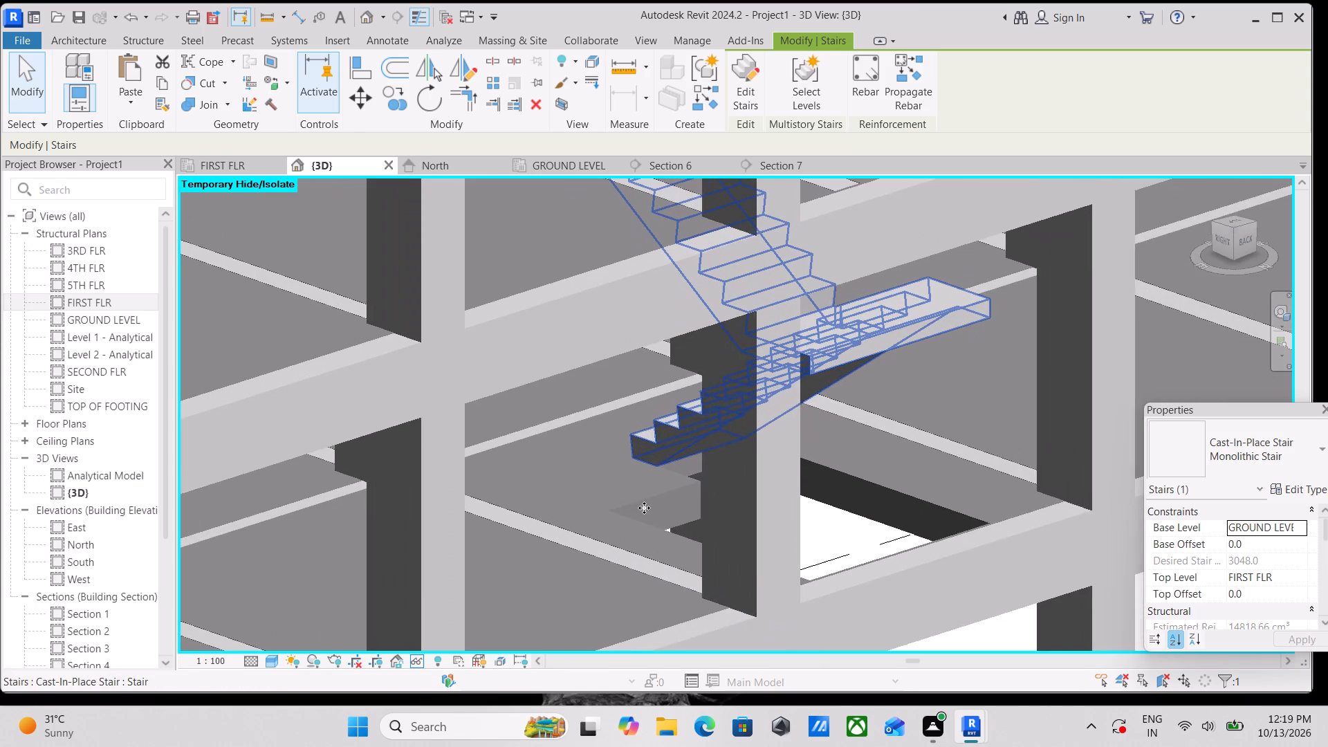
# Raise the base of the stair shaft opening to a base offset of about 1806 mm from TOP OF FOOTING.
pyautogui.click(644, 508)
pyautogui.press('Escape')
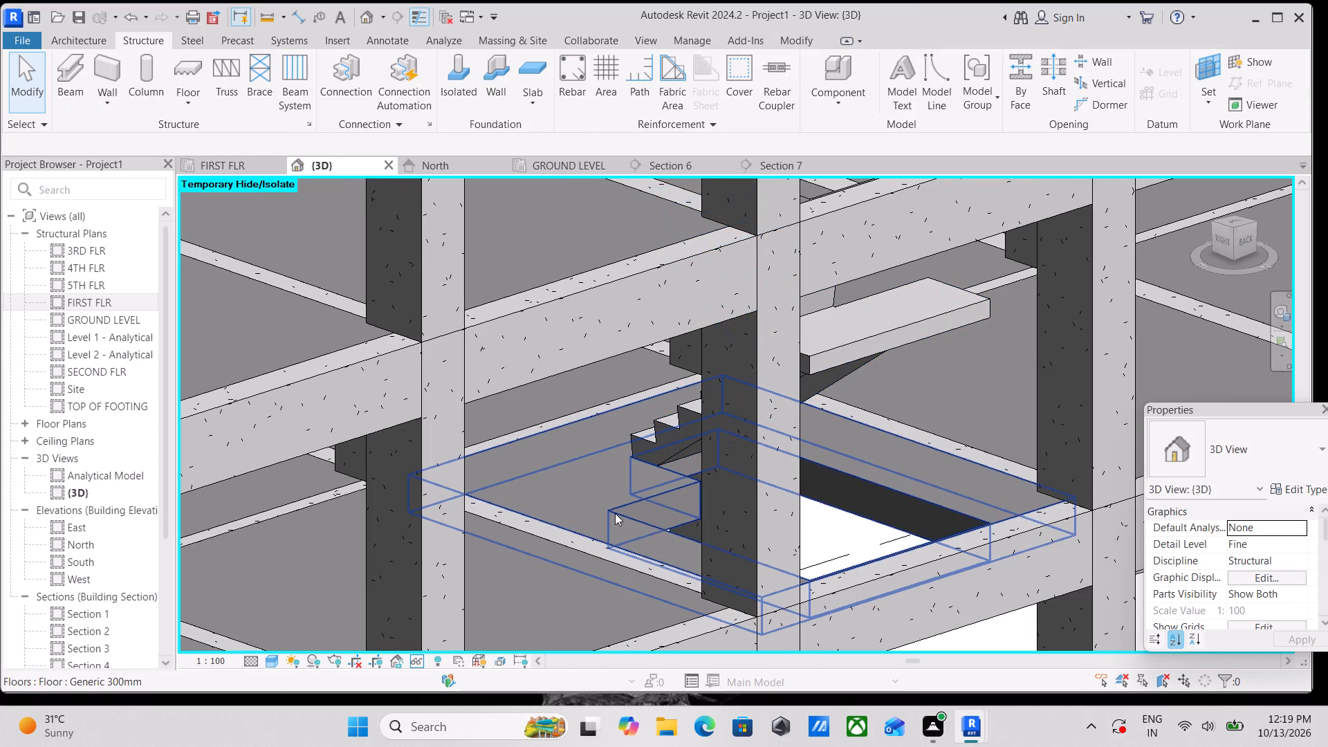
pyautogui.click(615, 513)
pyautogui.scroll(-4, 615, 513)
pyautogui.press('Escape')
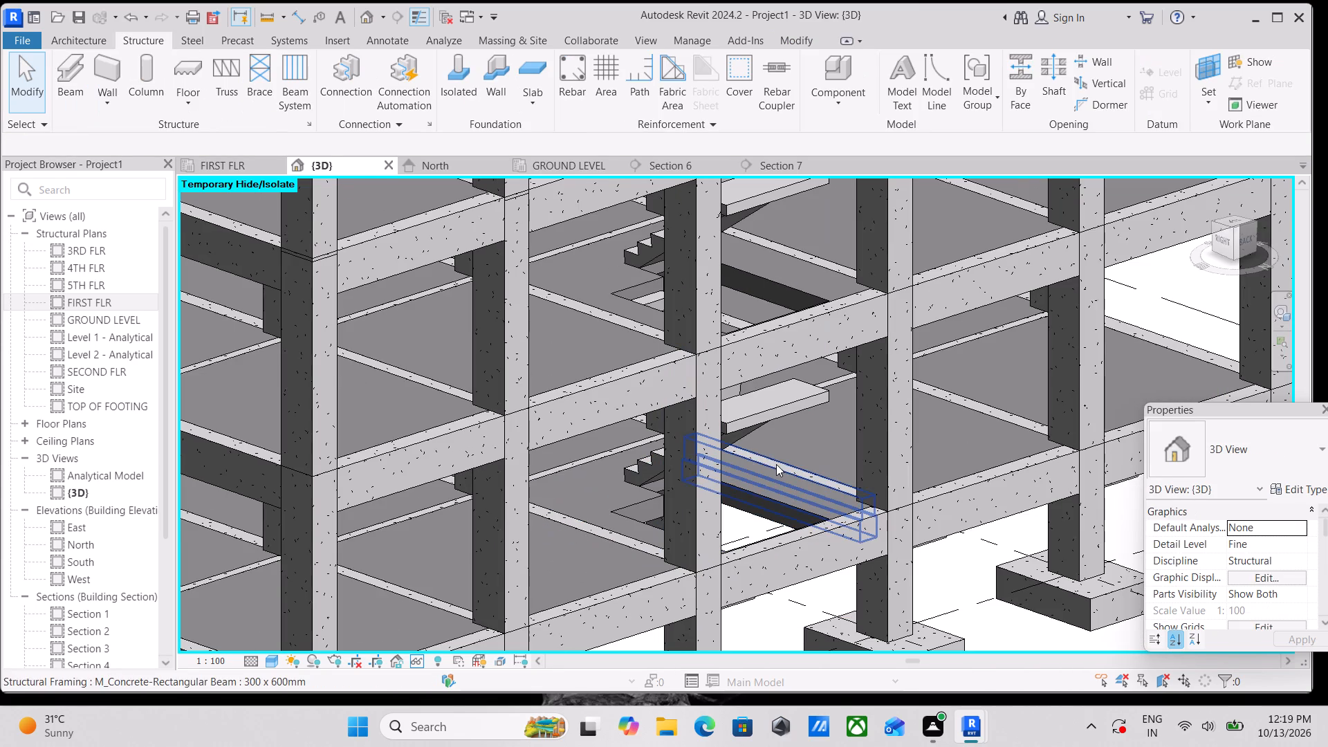
pyautogui.click(726, 506)
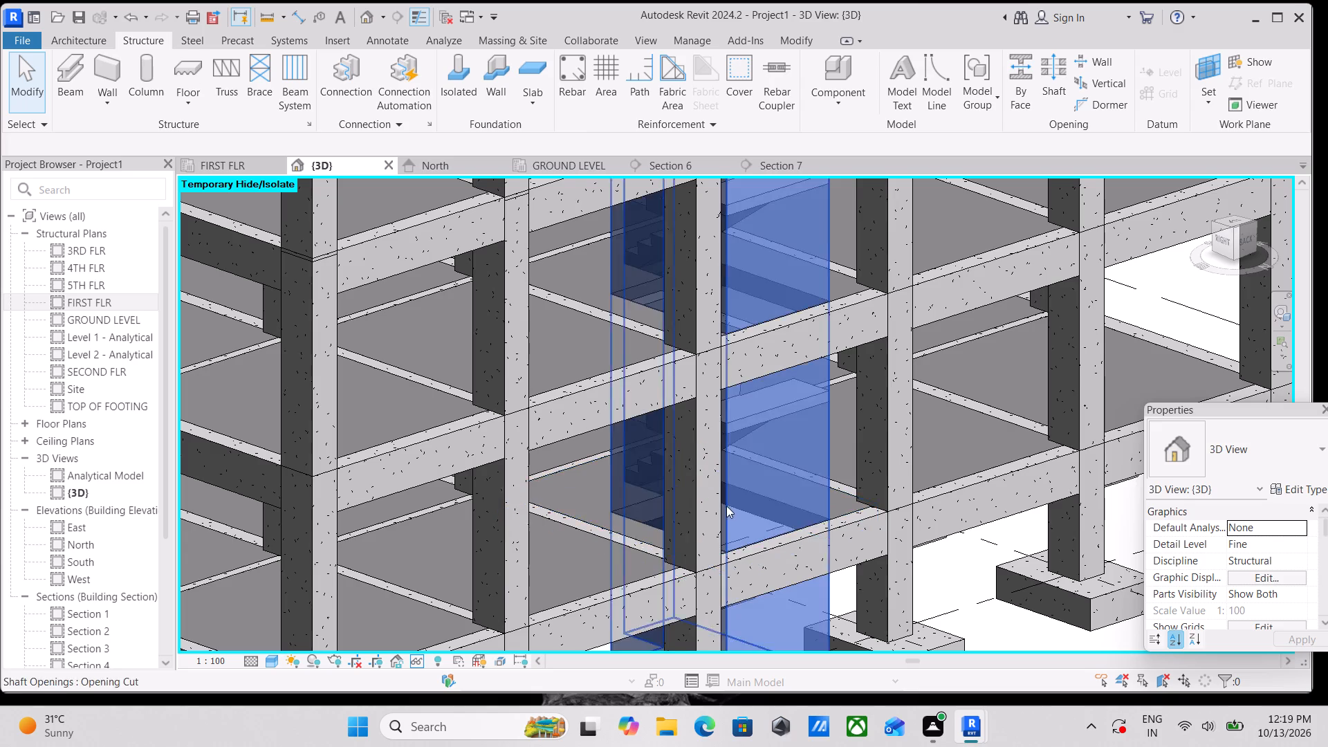
pyautogui.scroll(-2, 761, 524)
pyautogui.moveTo(757, 488); pyautogui.dragTo(756, 398, button='middle')
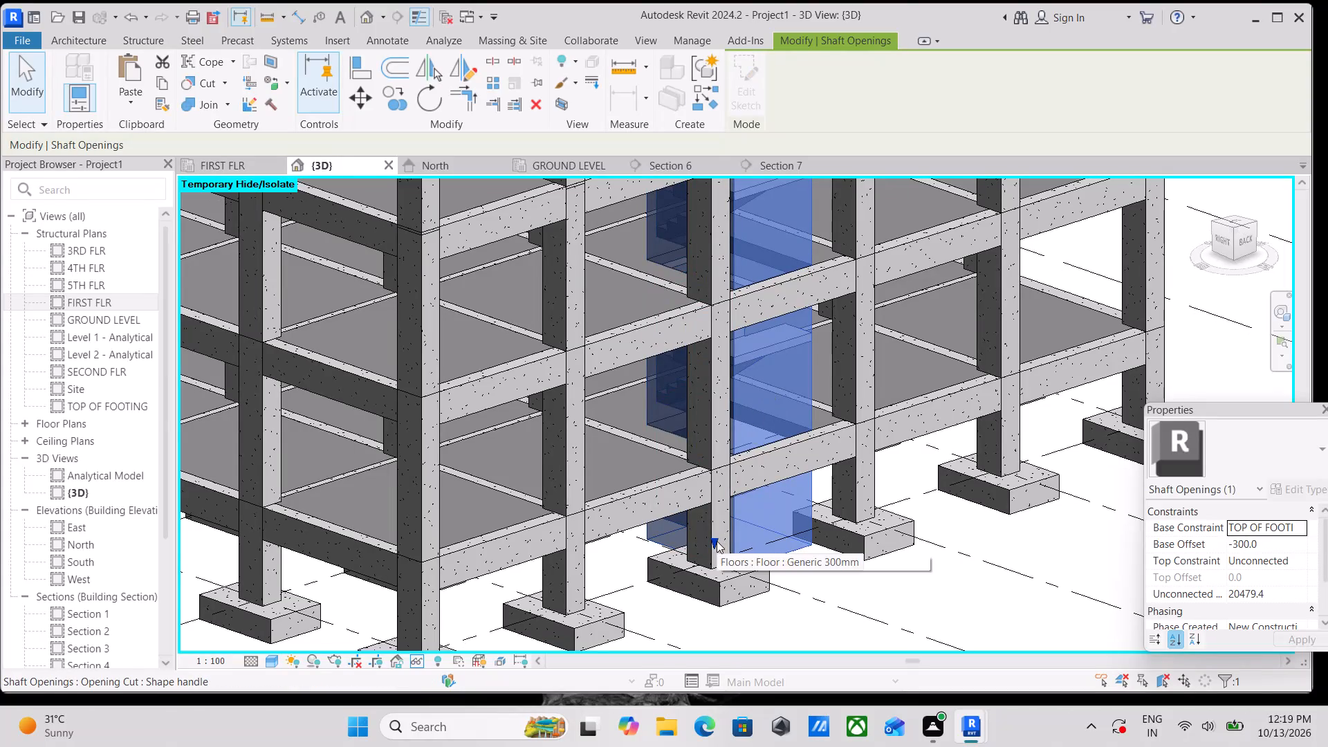
pyautogui.moveTo(716, 541); pyautogui.dragTo(716, 490)
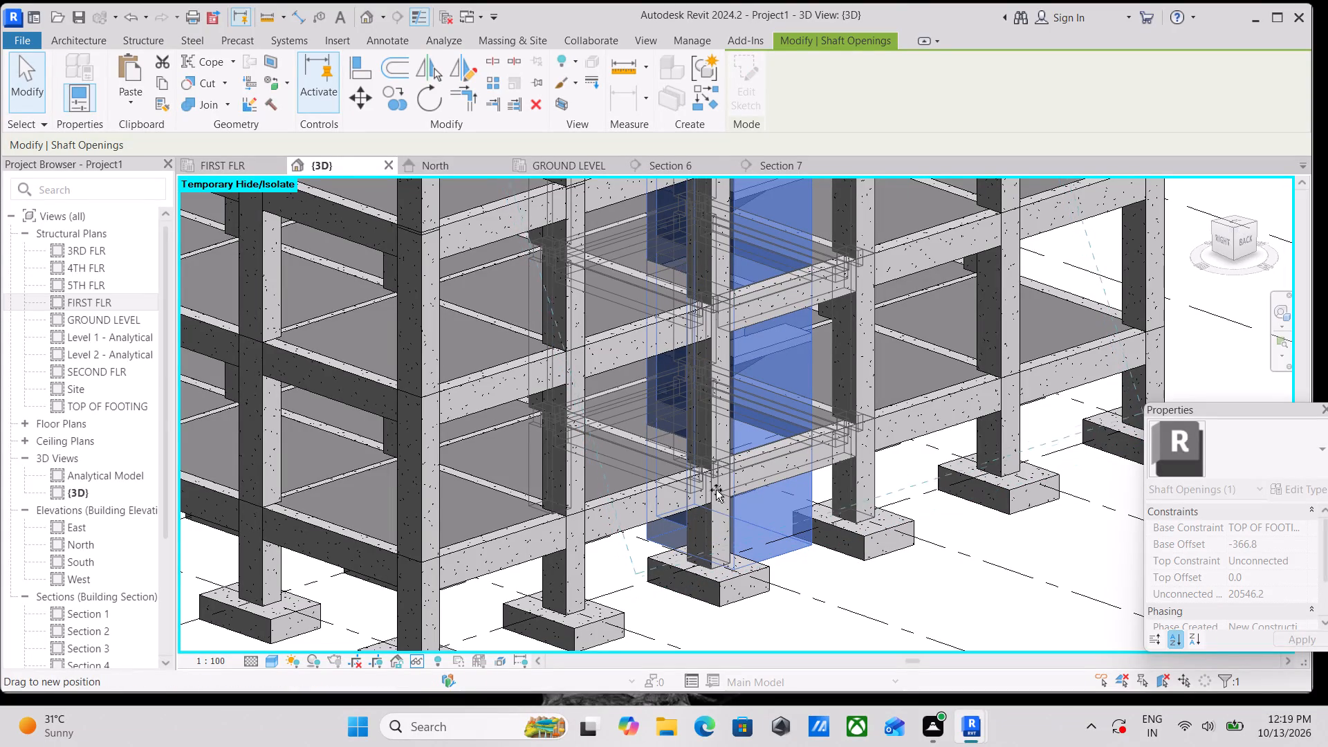
pyautogui.moveTo(716, 490); pyautogui.dragTo(714, 409)
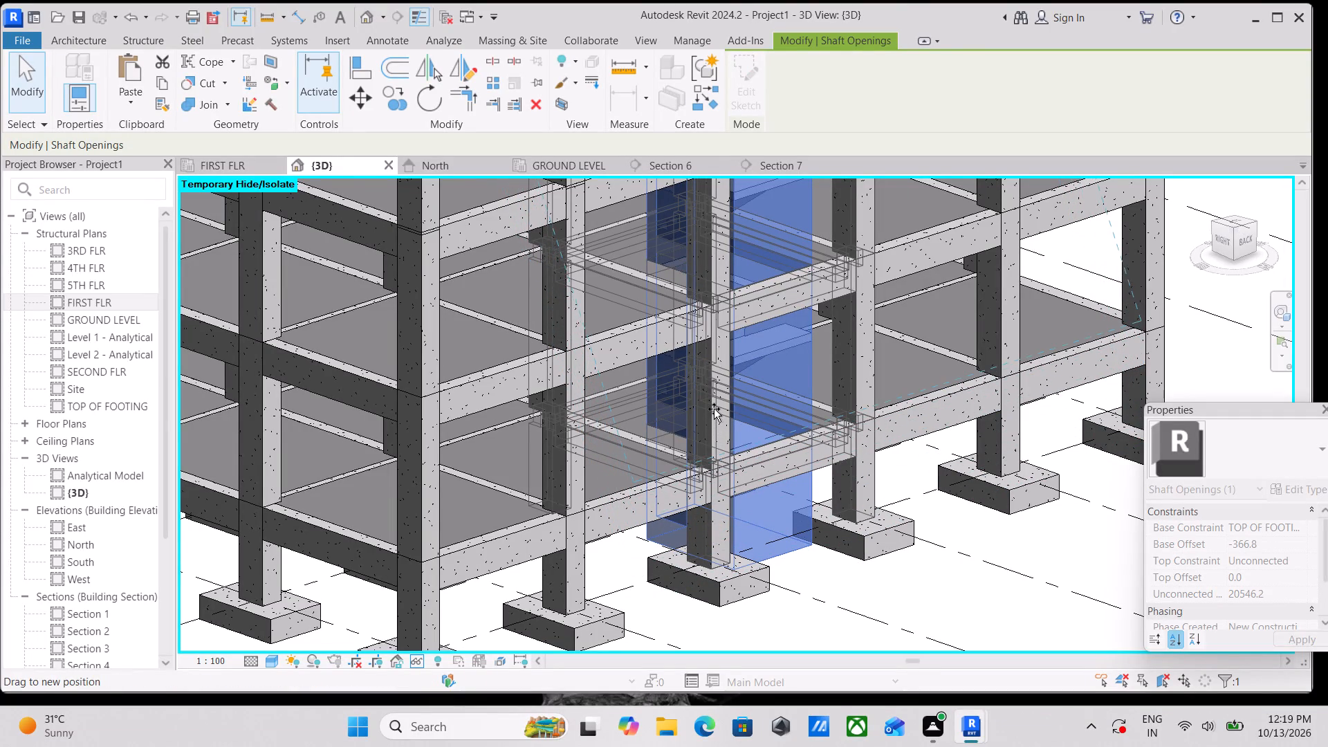
pyautogui.scroll(-1, 714, 409)
pyautogui.press('Escape')
pyautogui.scroll(2, 731, 456)
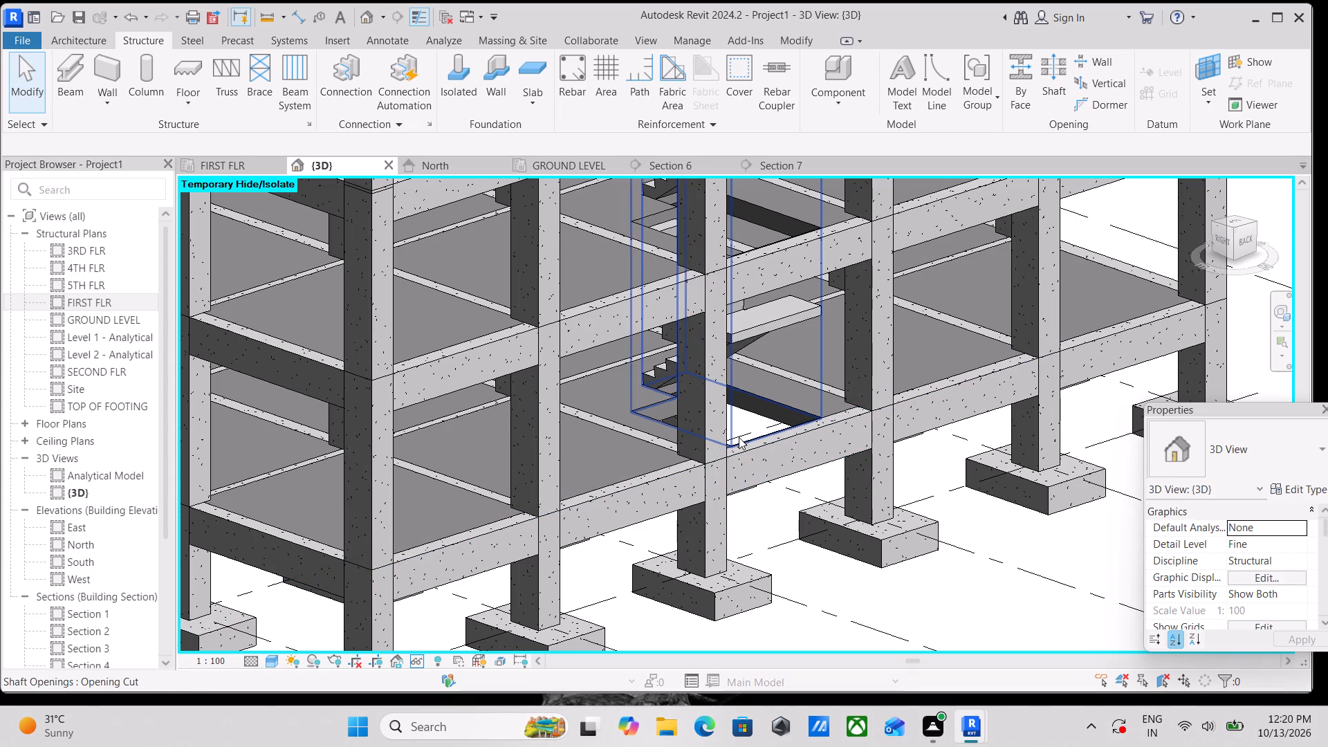
# Raise the shaft opening's base further so that it sits above the ground level slab.
pyautogui.click(739, 437)
pyautogui.scroll(3, 718, 437)
pyautogui.moveTo(703, 405); pyautogui.dragTo(693, 377)
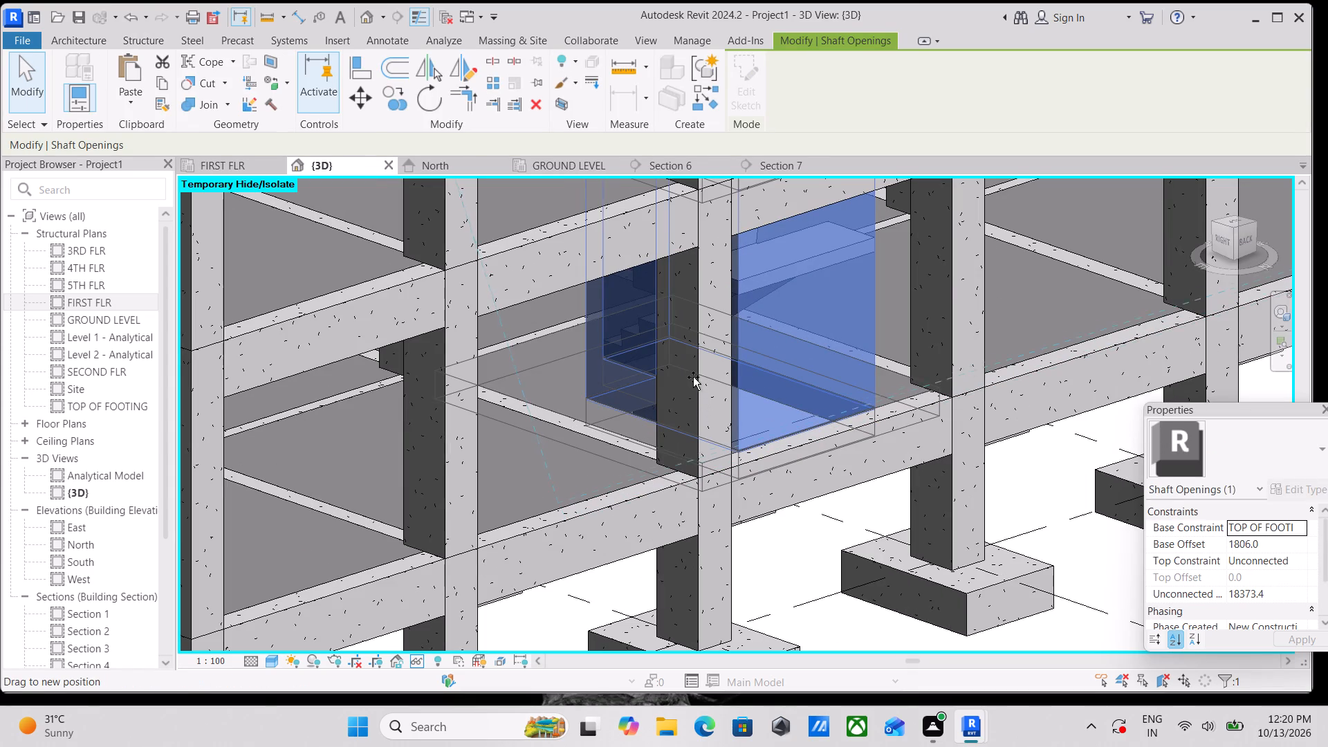
pyautogui.moveTo(693, 377); pyautogui.dragTo(691, 329)
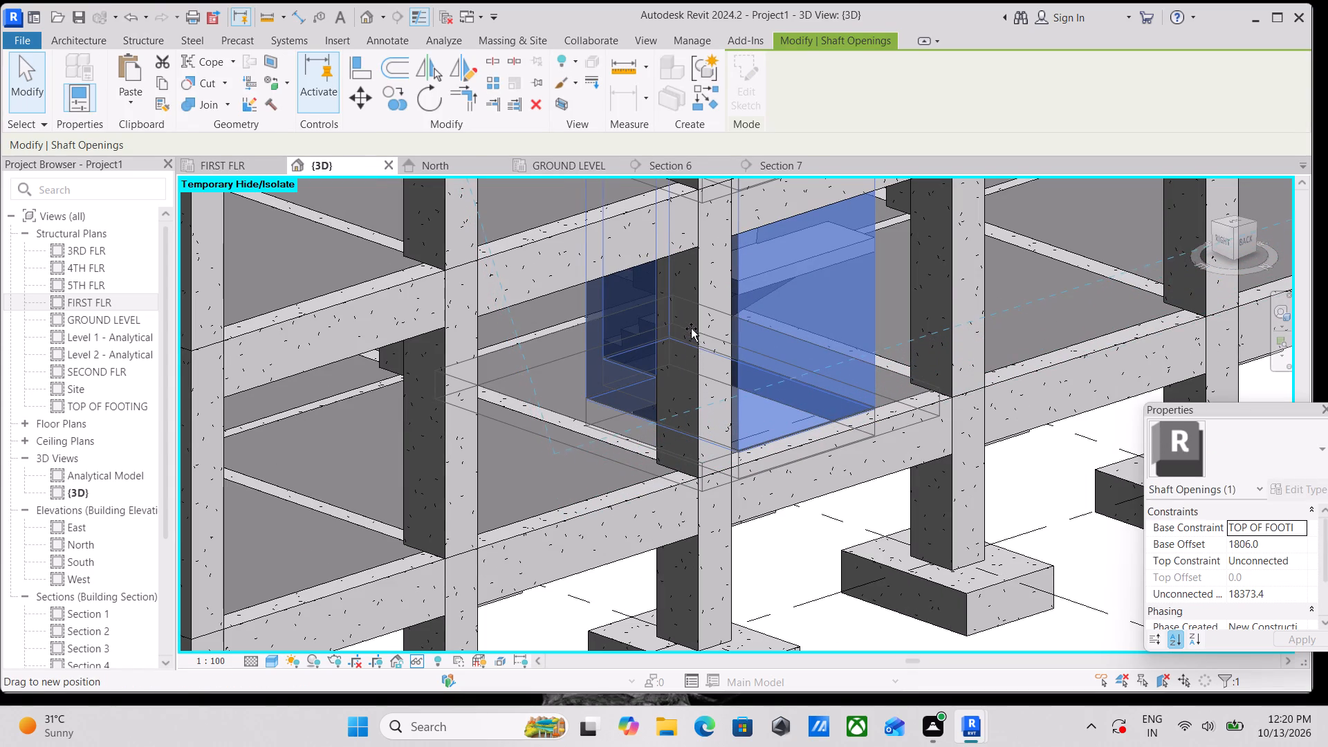
pyautogui.moveTo(691, 329); pyautogui.dragTo(691, 328)
pyautogui.scroll(-1, 702, 338)
pyautogui.press('Escape')
# Examine the whole frame, the ground slab under the stair and the roof opening from the right side and back corner.
pyautogui.scroll(-3, 709, 360)
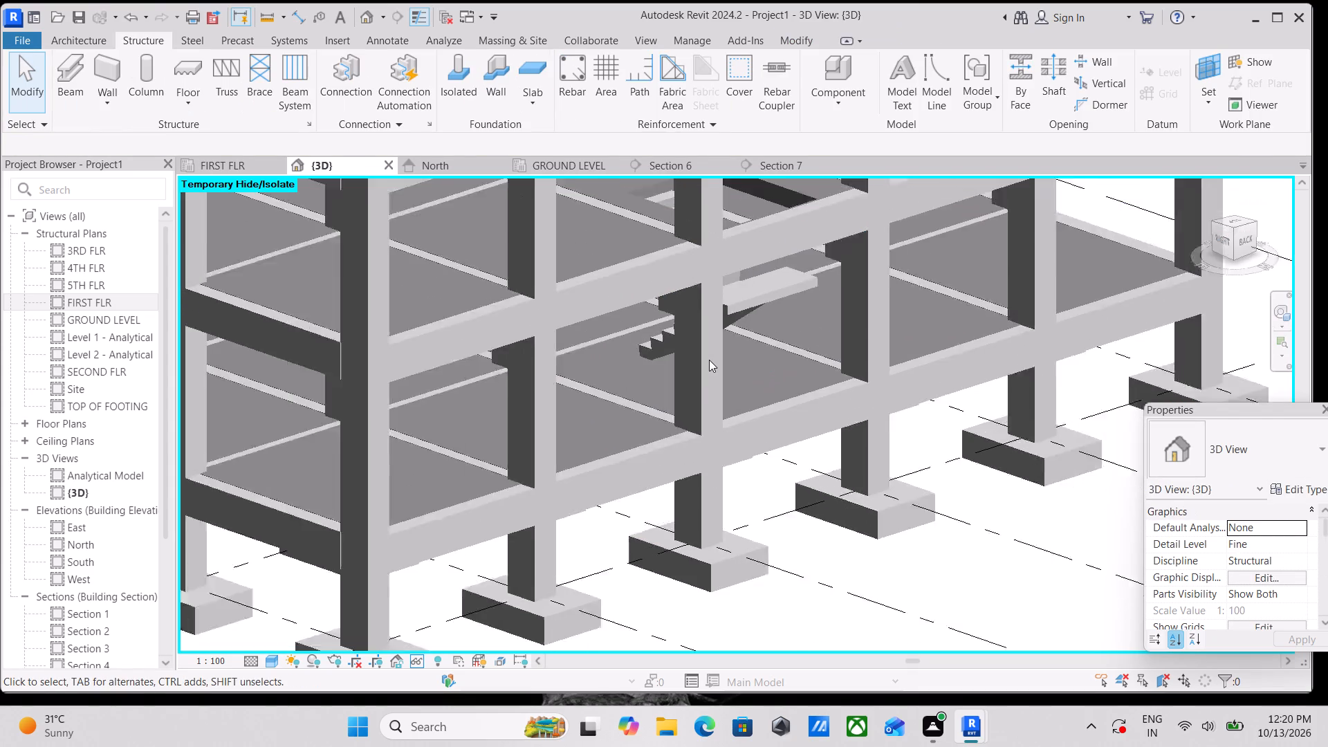
pyautogui.scroll(-5, 709, 360)
pyautogui.moveTo(730, 364); pyautogui.dragTo(735, 436, button='middle')
pyautogui.scroll(-3, 736, 441)
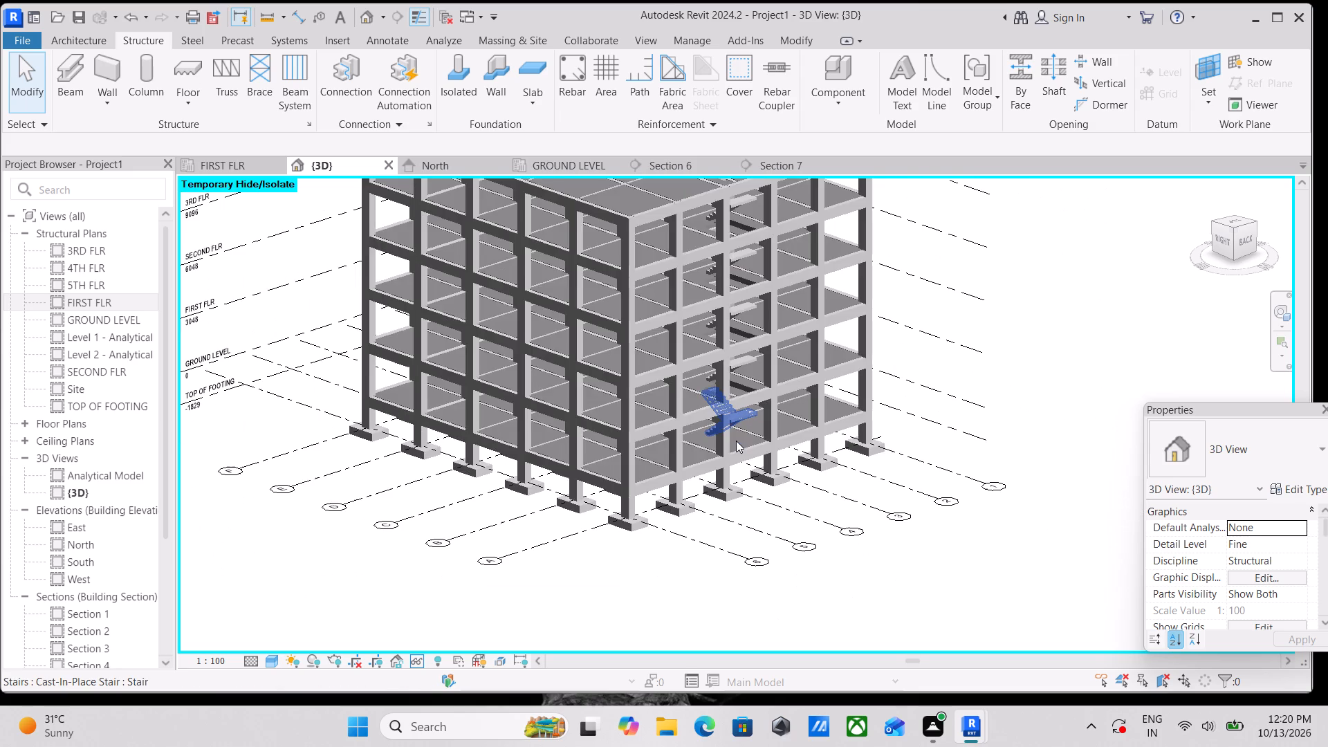
pyautogui.scroll(-3, 736, 441)
pyautogui.scroll(3, 883, 484)
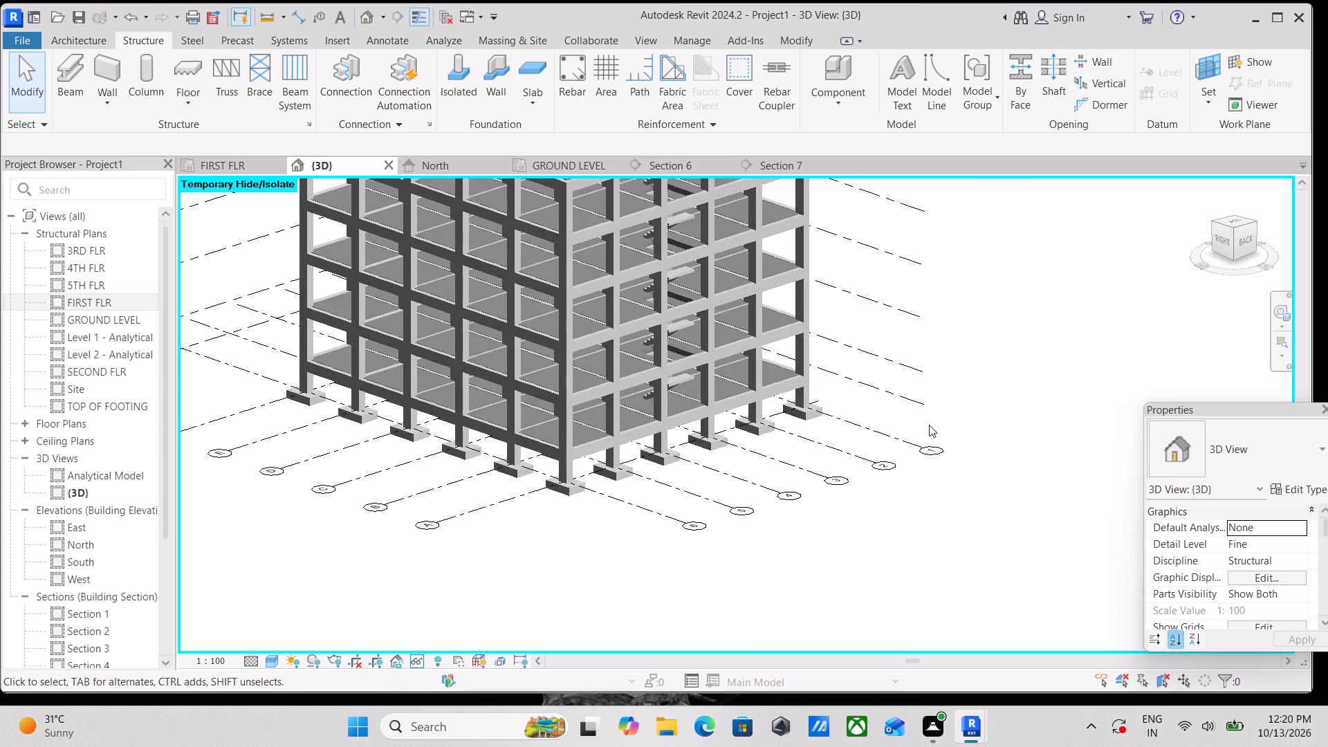
pyautogui.moveTo(930, 425); pyautogui.dragTo(977, 490, button='middle')
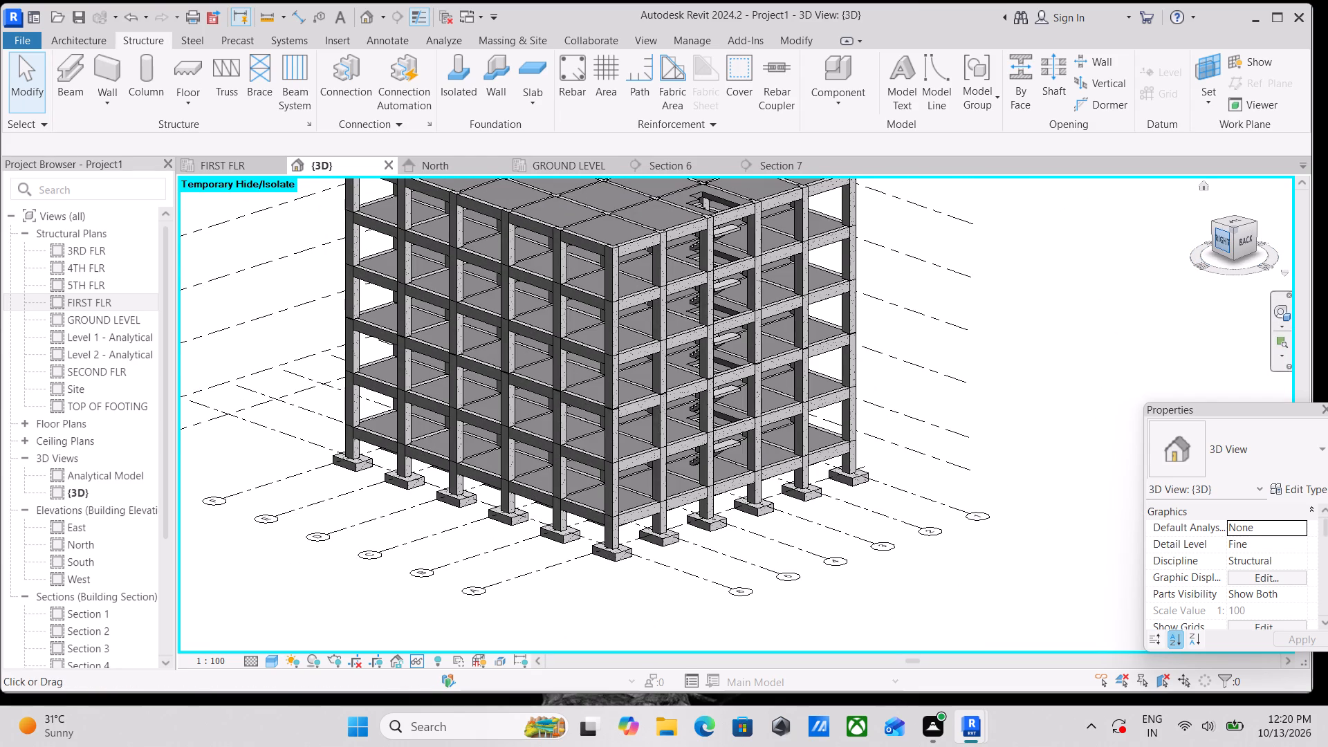
pyautogui.click(1226, 241)
pyautogui.scroll(4, 771, 401)
pyautogui.scroll(2, 1096, 387)
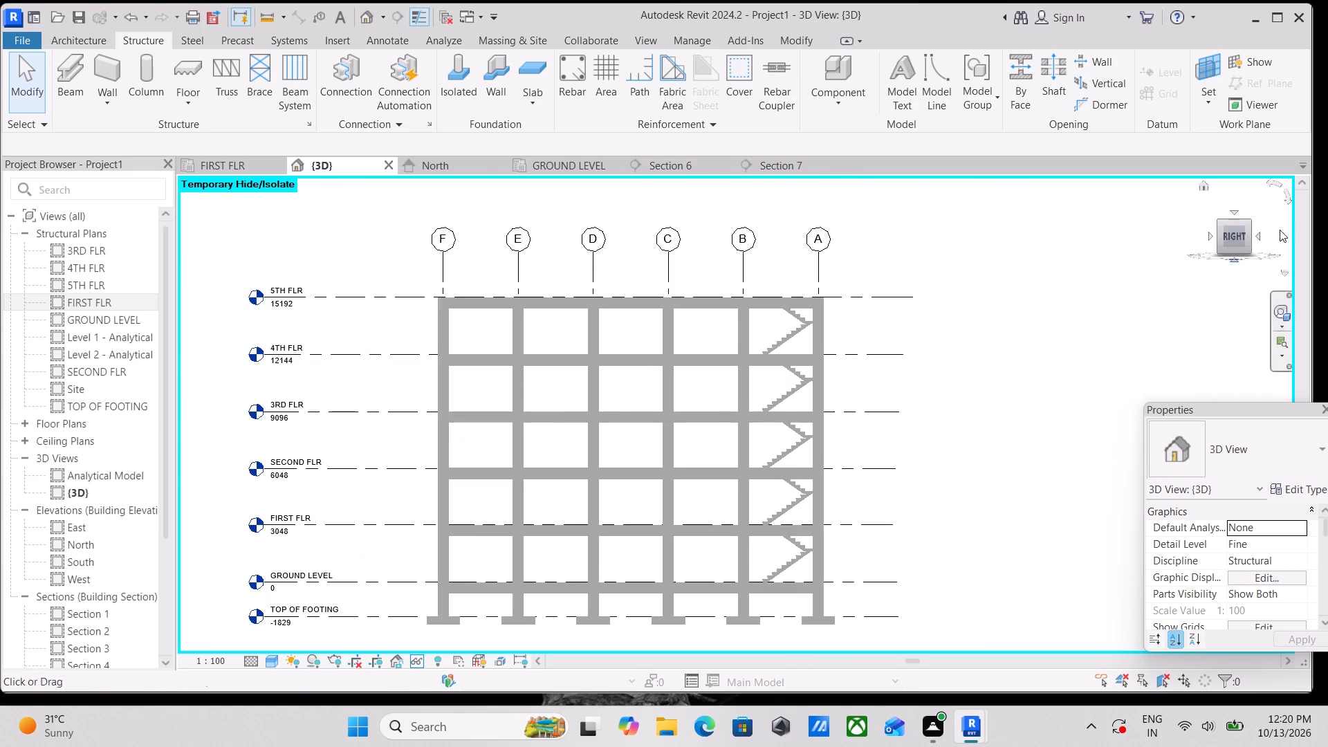
pyautogui.click(1249, 228)
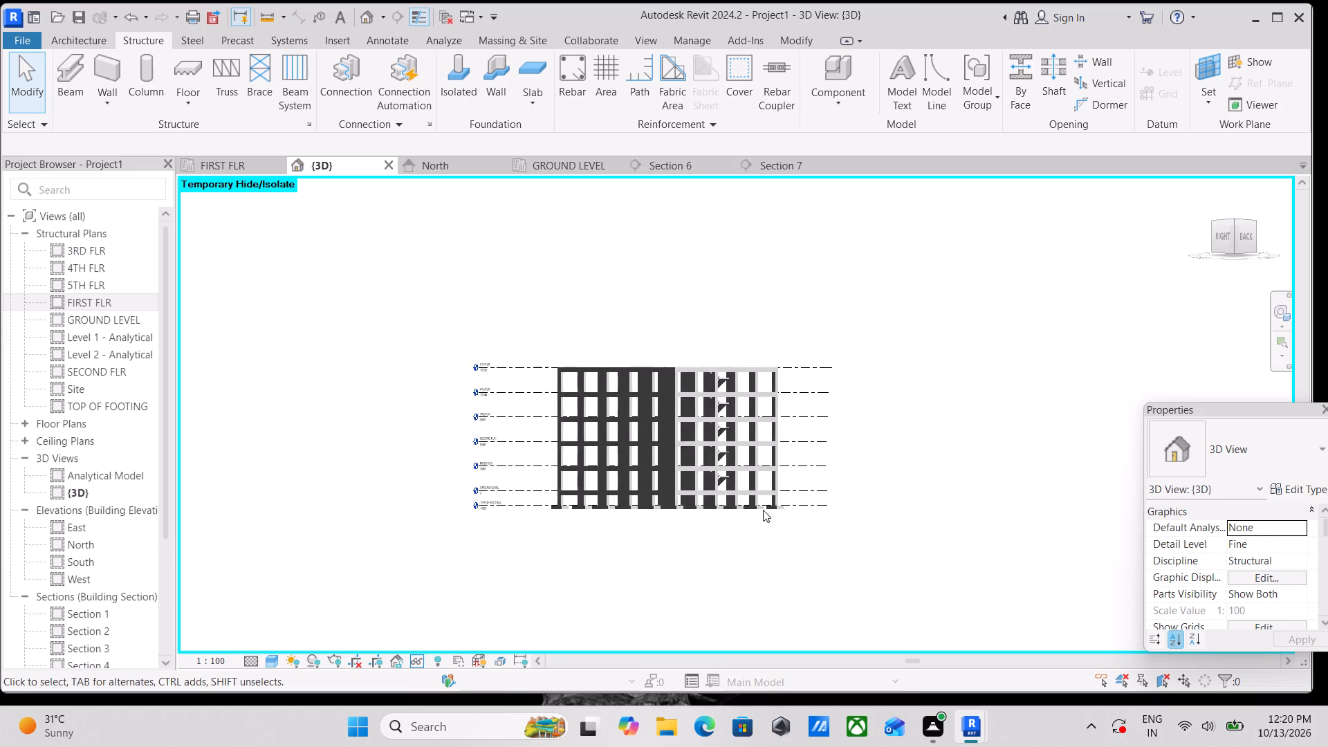
pyautogui.scroll(3, 746, 510)
pyautogui.click(1235, 224)
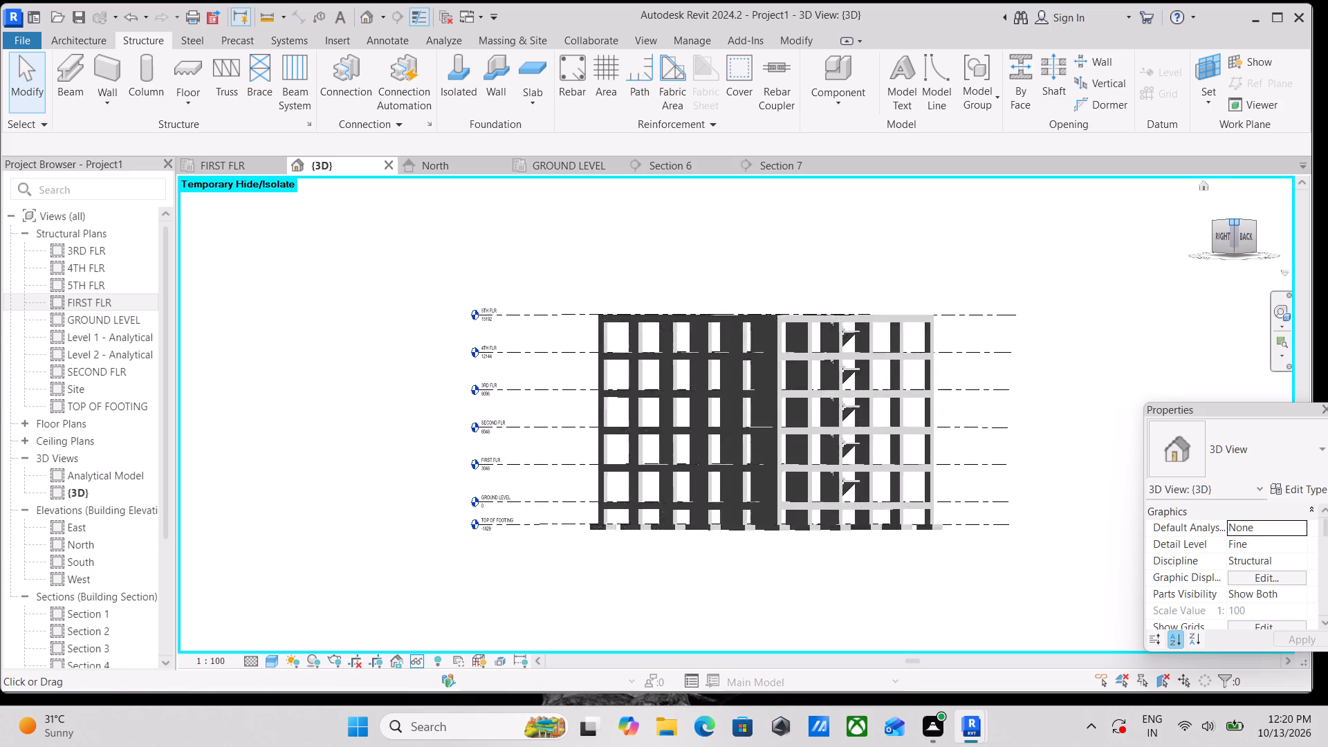
pyautogui.scroll(4, 914, 496)
pyautogui.moveTo(959, 497); pyautogui.dragTo(942, 386, button='middle')
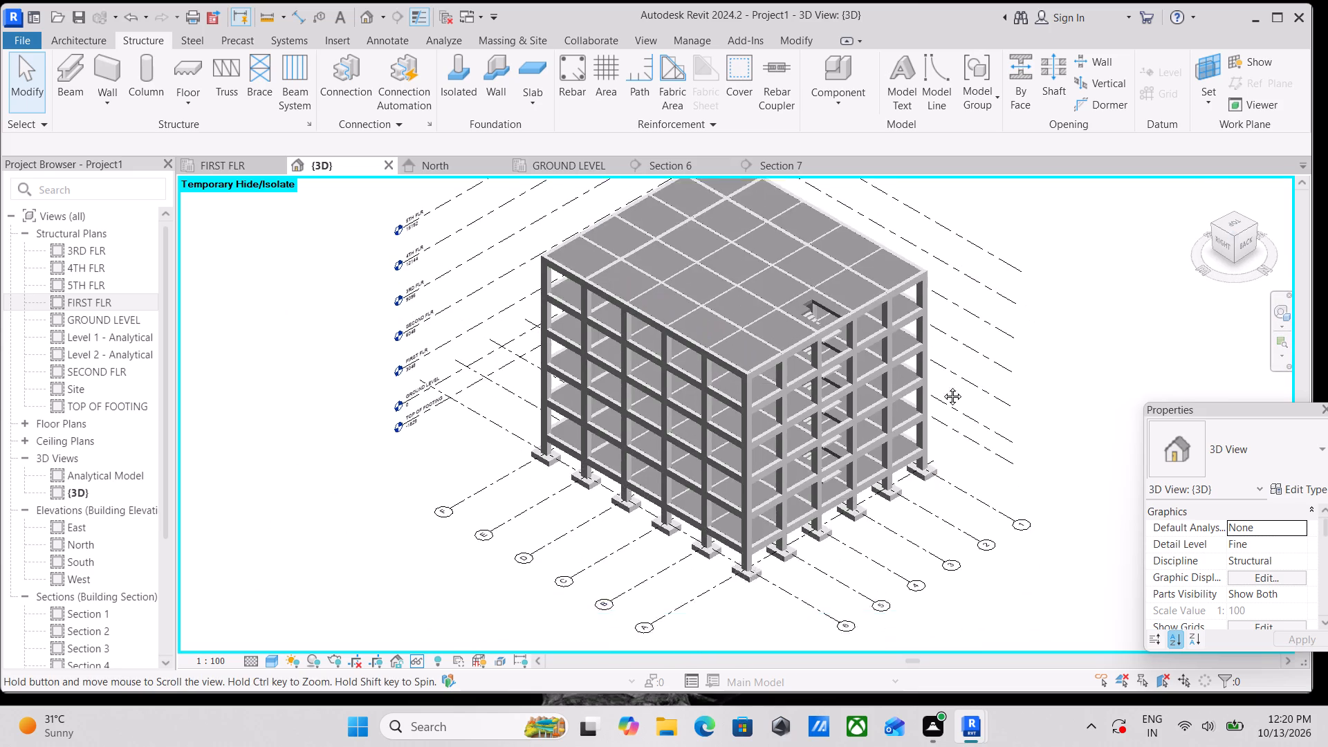
pyautogui.moveTo(942, 386); pyautogui.dragTo(950, 317, button='middle')
pyautogui.scroll(1, 943, 337)
pyautogui.scroll(2, 877, 457)
pyautogui.scroll(3, 762, 446)
pyautogui.moveTo(769, 425); pyautogui.dragTo(715, 533, button='middle')
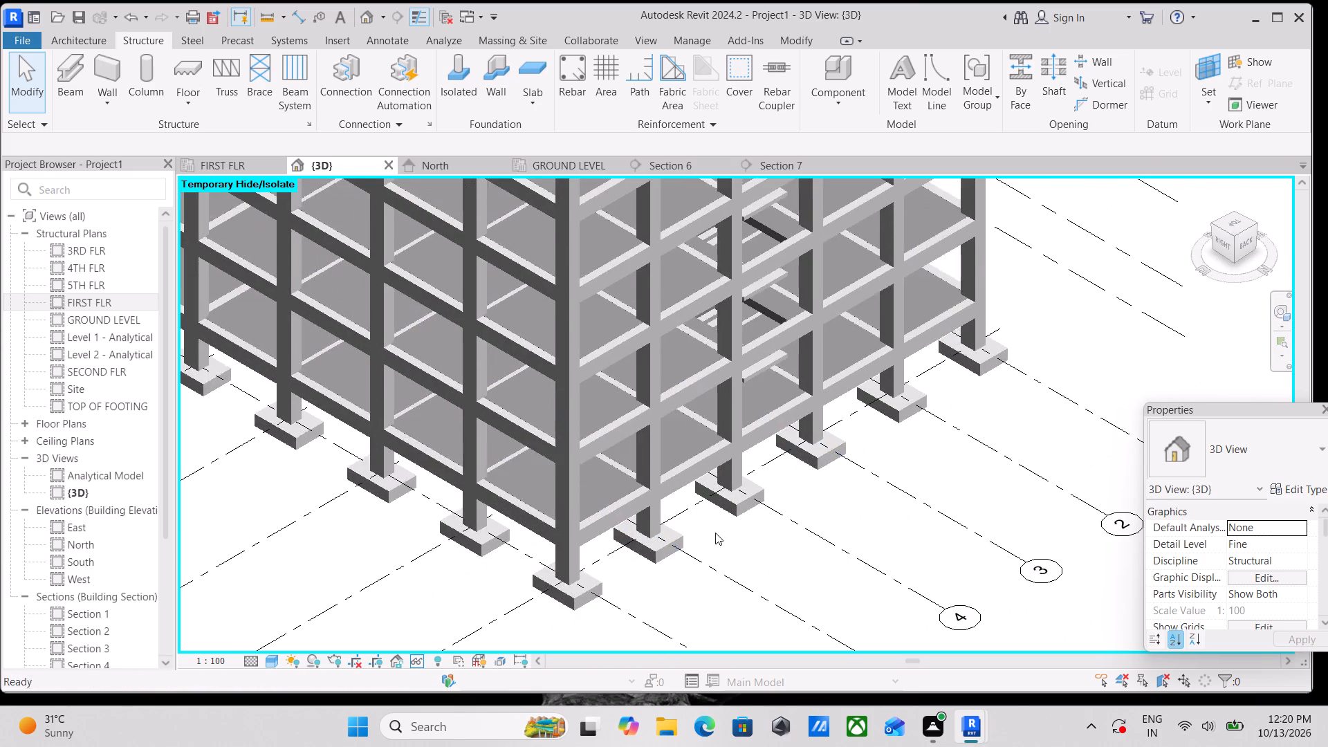
pyautogui.scroll(-2, 817, 426)
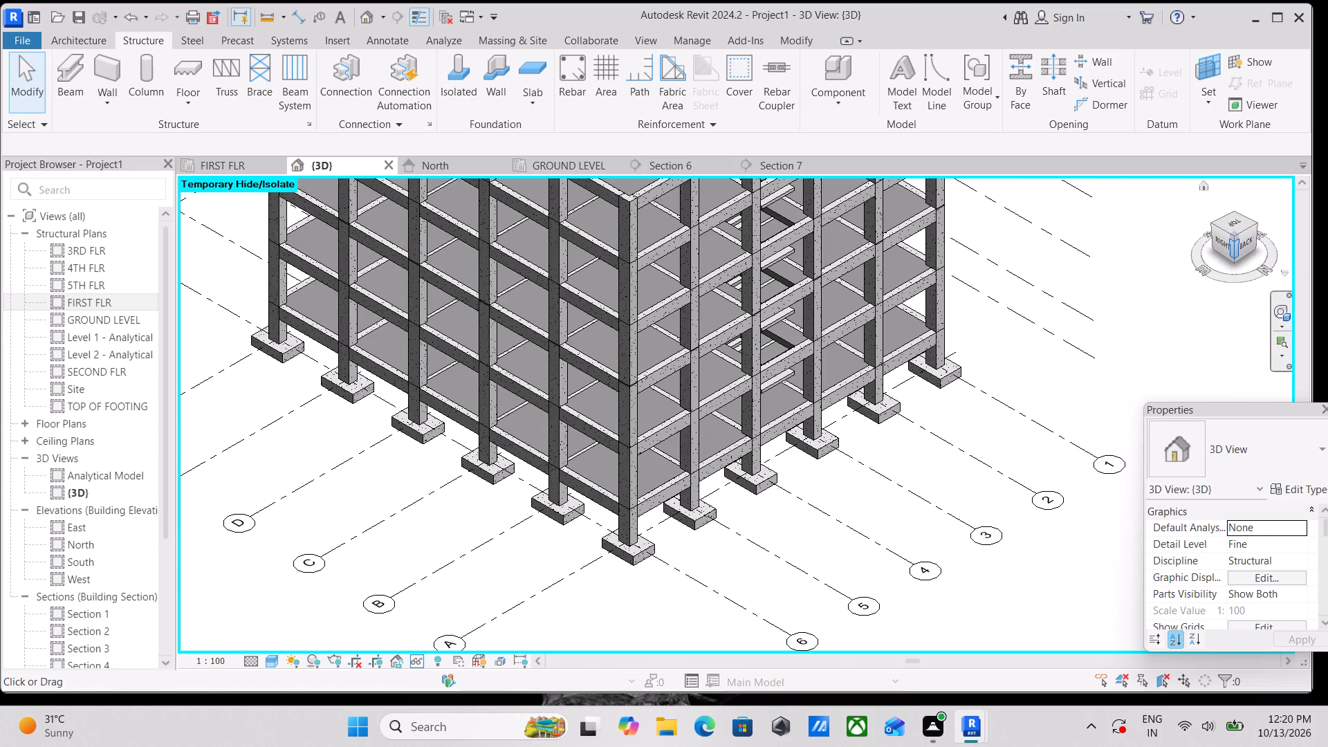
pyautogui.click(1235, 250)
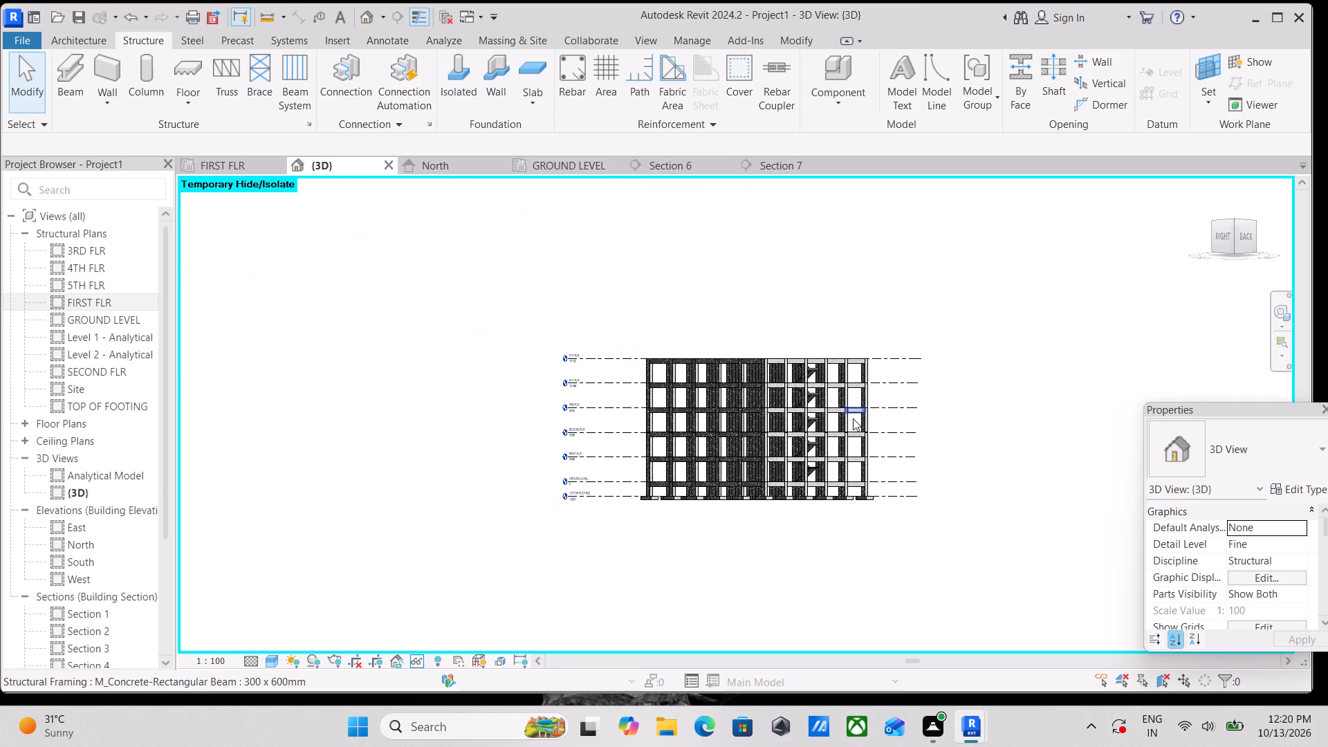
pyautogui.moveTo(839, 497); pyautogui.dragTo(849, 566, button='middle')
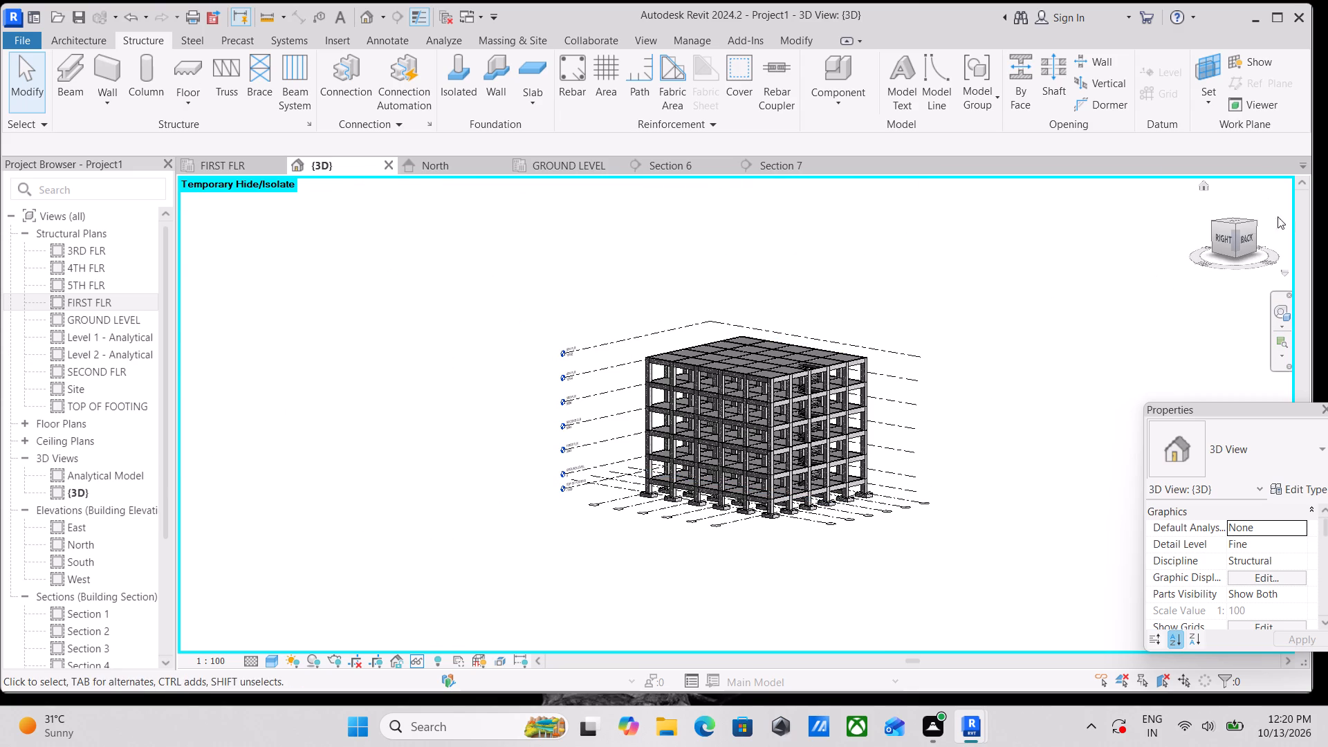
pyautogui.click(1239, 223)
pyautogui.scroll(3, 924, 453)
pyautogui.moveTo(920, 456); pyautogui.dragTo(964, 269, button='middle')
pyautogui.scroll(2, 896, 336)
pyautogui.moveTo(896, 336); pyautogui.dragTo(883, 495, button='middle')
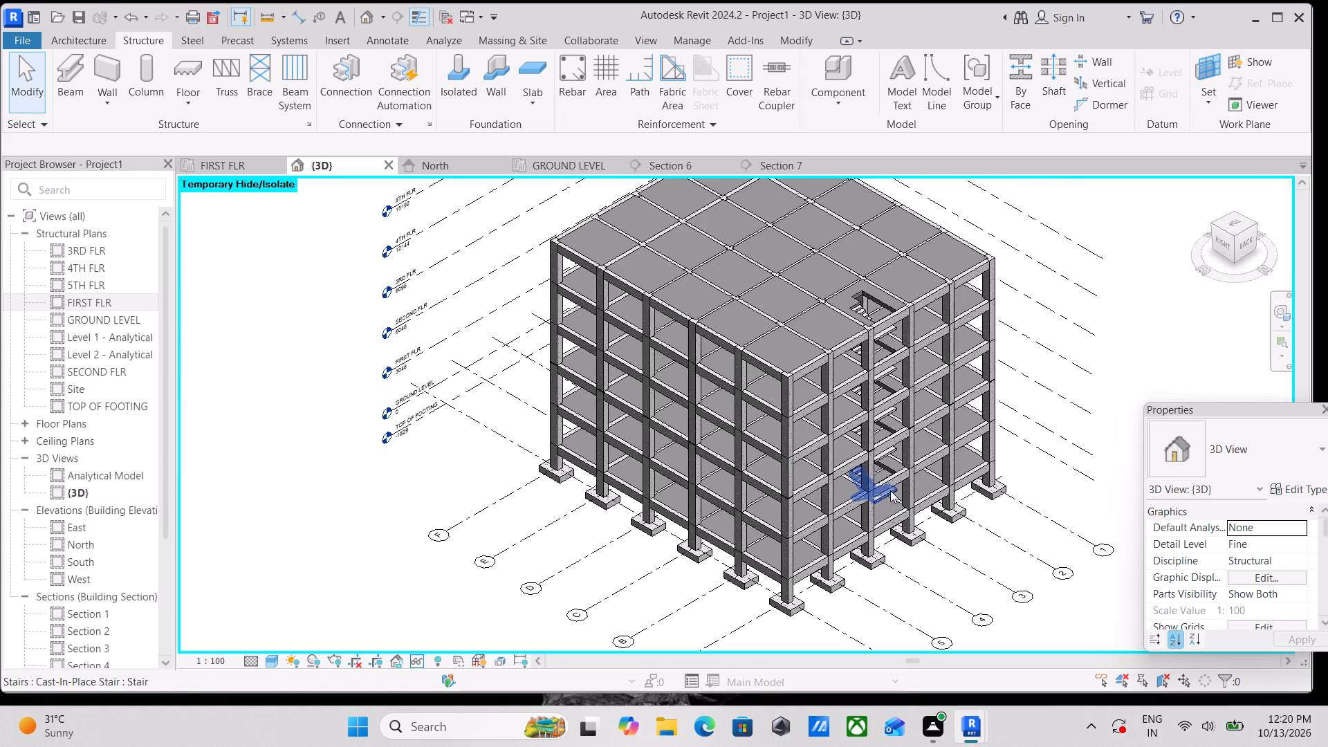
pyautogui.scroll(-1, 939, 428)
pyautogui.moveTo(939, 428); pyautogui.dragTo(875, 466, button='middle')
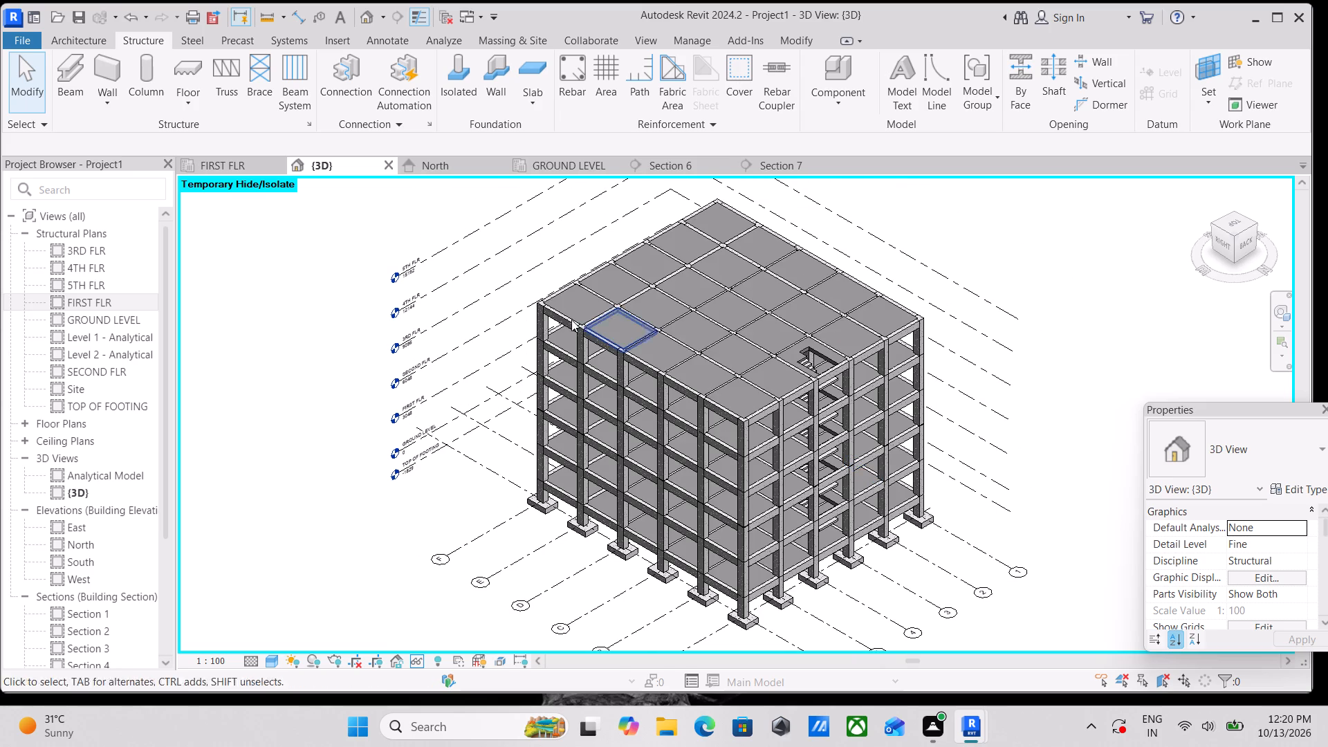
# Temporarily hide all the levels in the 3D view, from TOP OF FOOTING to 5TH FLR.
pyautogui.scroll(-1, 369, 259)
pyautogui.scroll(1, 379, 250)
pyautogui.click(438, 250)
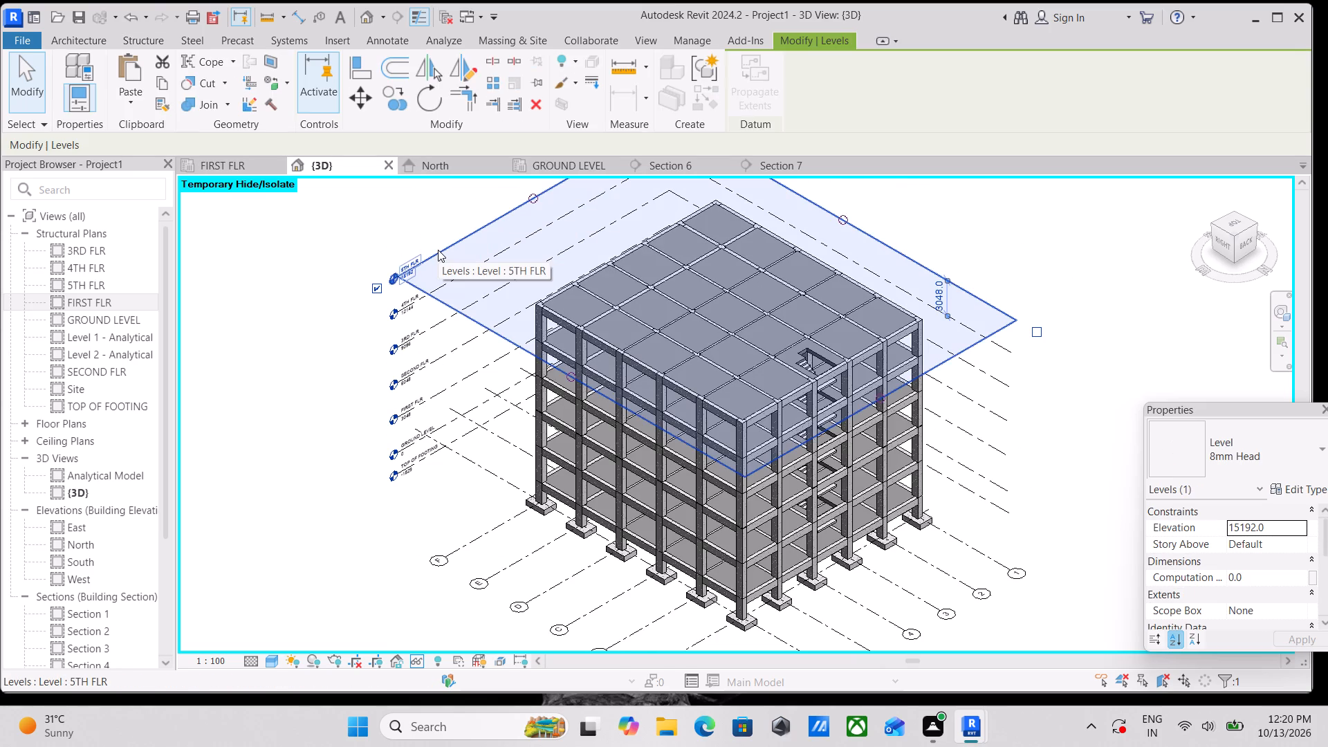
pyautogui.write('sa')
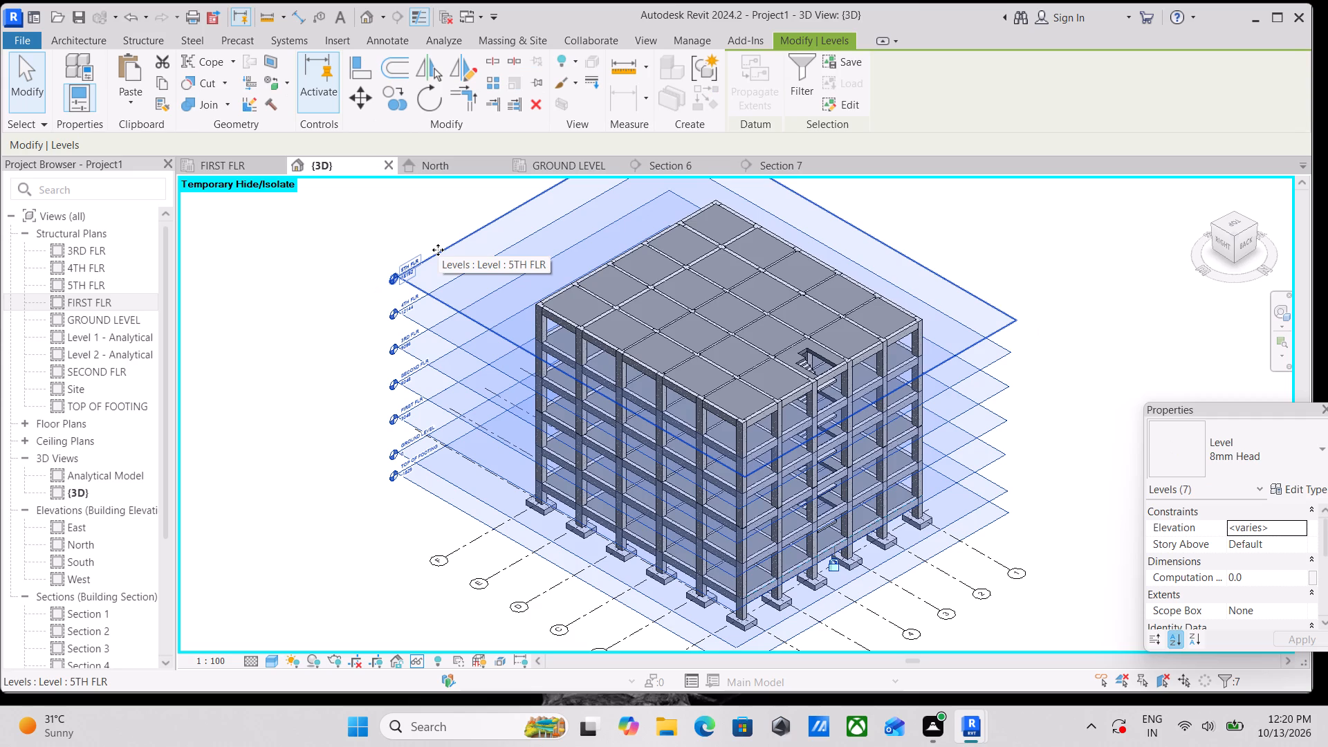
pyautogui.write('hh')
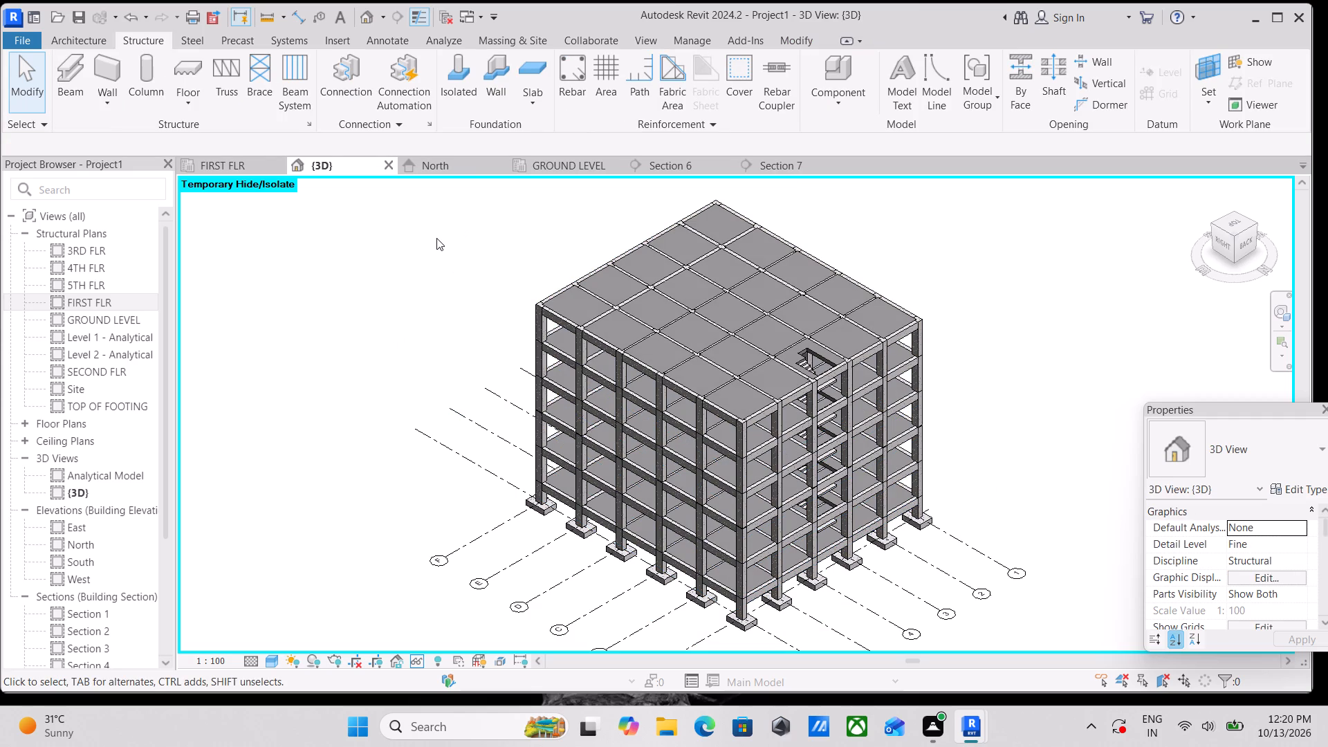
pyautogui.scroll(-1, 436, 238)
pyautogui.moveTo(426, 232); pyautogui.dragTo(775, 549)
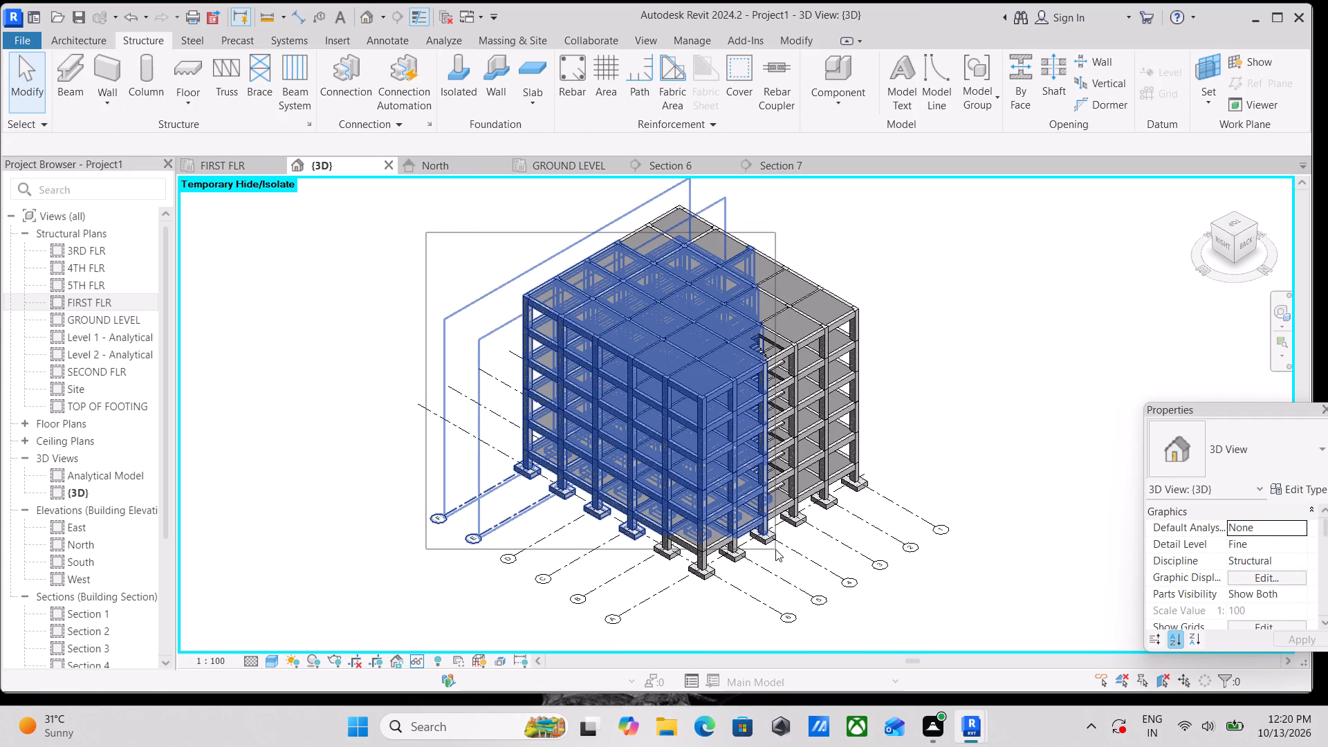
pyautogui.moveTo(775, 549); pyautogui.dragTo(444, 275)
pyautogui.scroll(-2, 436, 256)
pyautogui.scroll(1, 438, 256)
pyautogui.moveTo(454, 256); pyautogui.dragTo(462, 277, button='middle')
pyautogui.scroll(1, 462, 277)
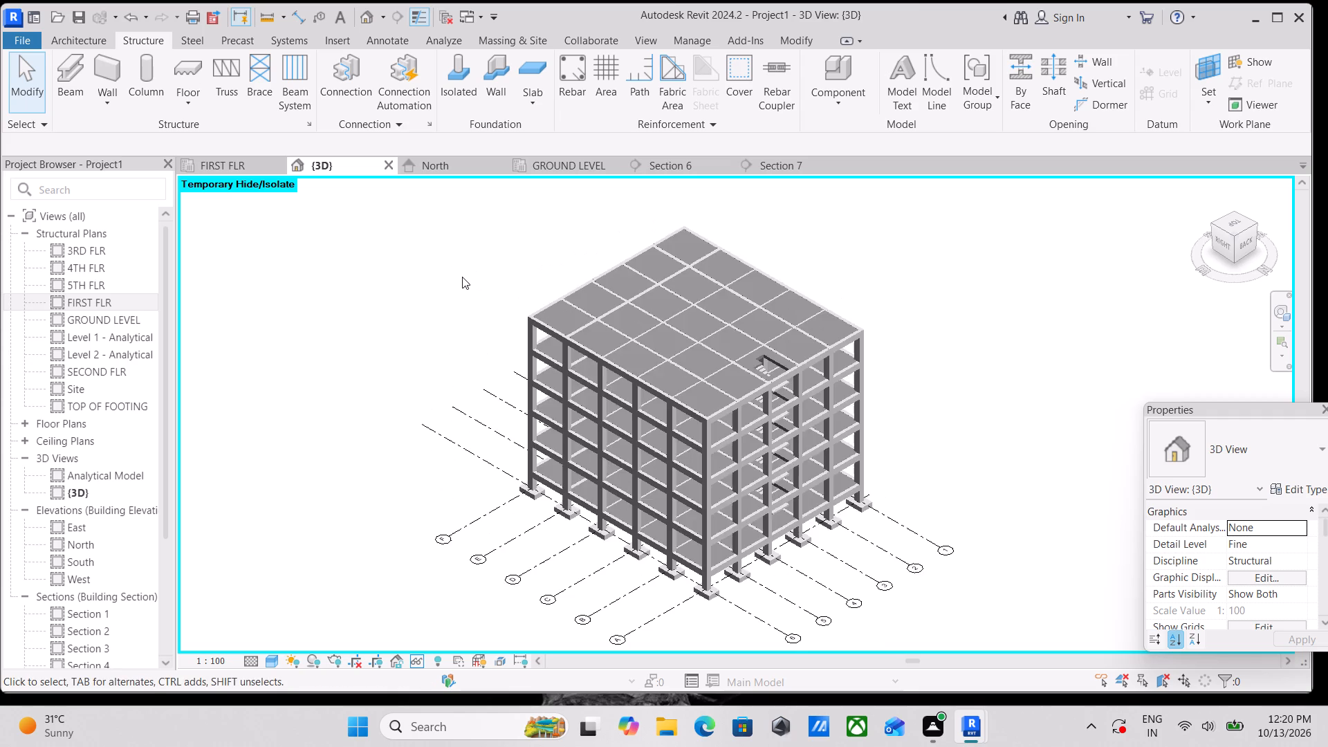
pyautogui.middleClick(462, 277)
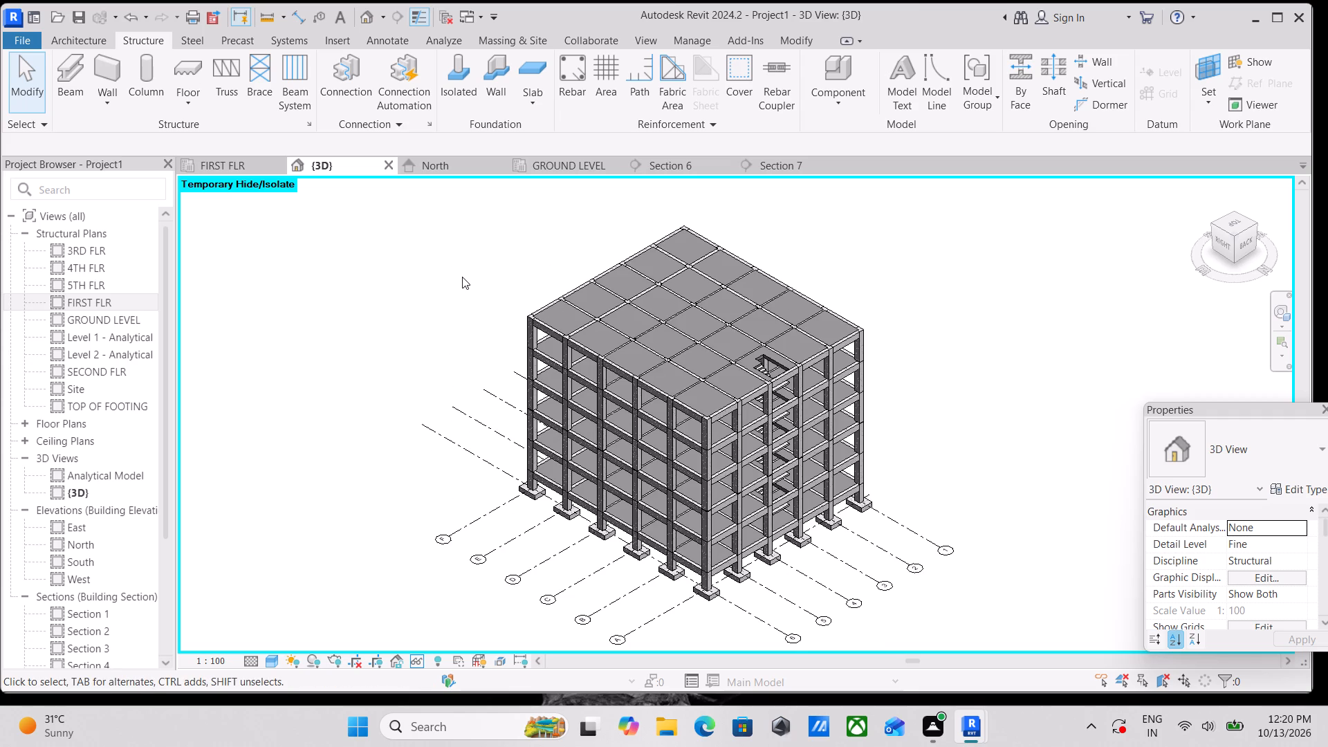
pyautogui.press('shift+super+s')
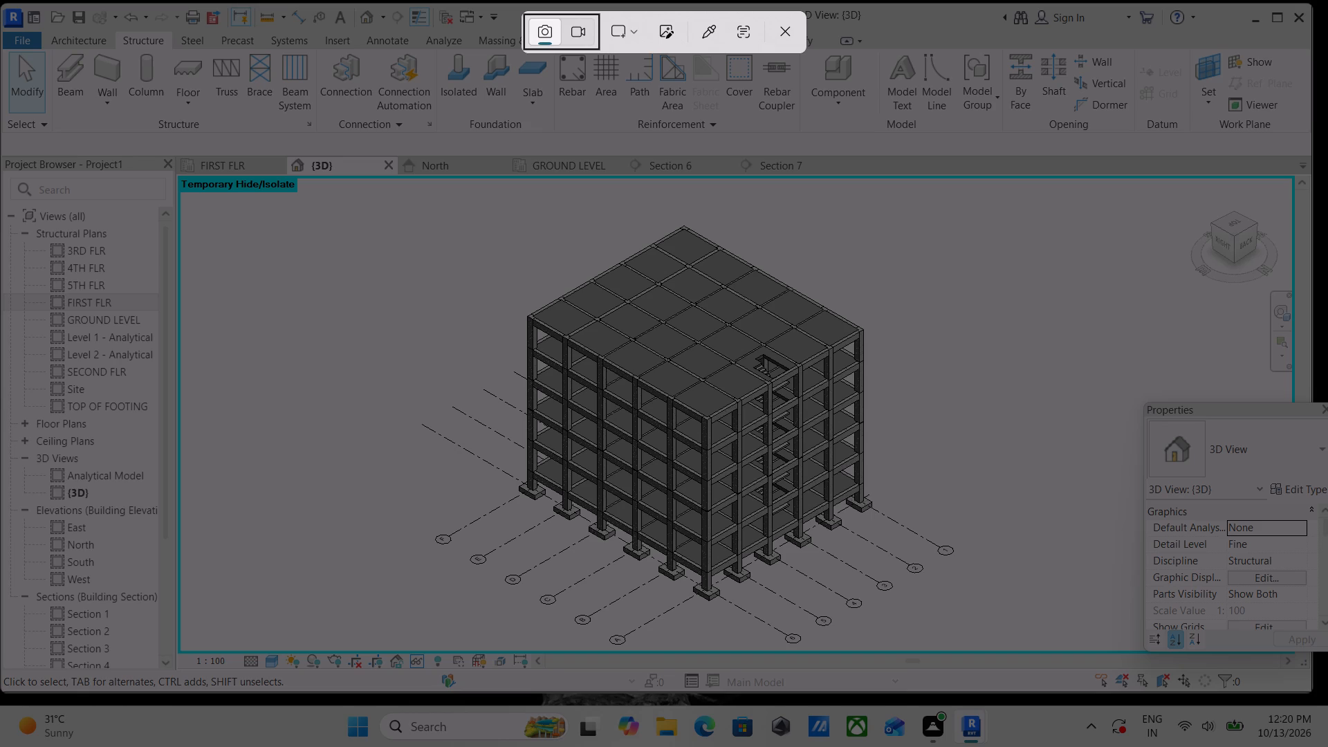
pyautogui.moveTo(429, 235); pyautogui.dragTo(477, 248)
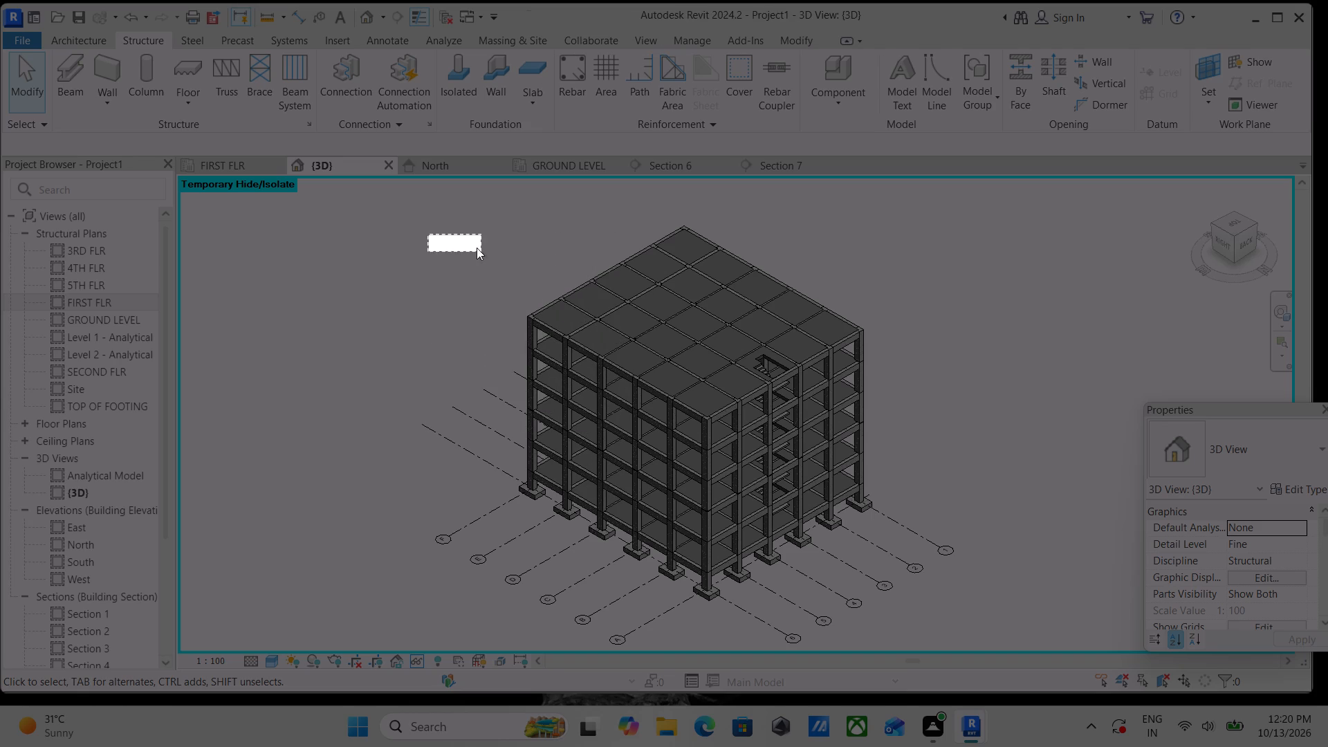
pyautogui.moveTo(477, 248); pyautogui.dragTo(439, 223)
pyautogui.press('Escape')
# Capture a rectangular screenshot of the whole concrete frame and its grids, seen from the back-right corner without the levels.
pyautogui.press('shift+super+s')
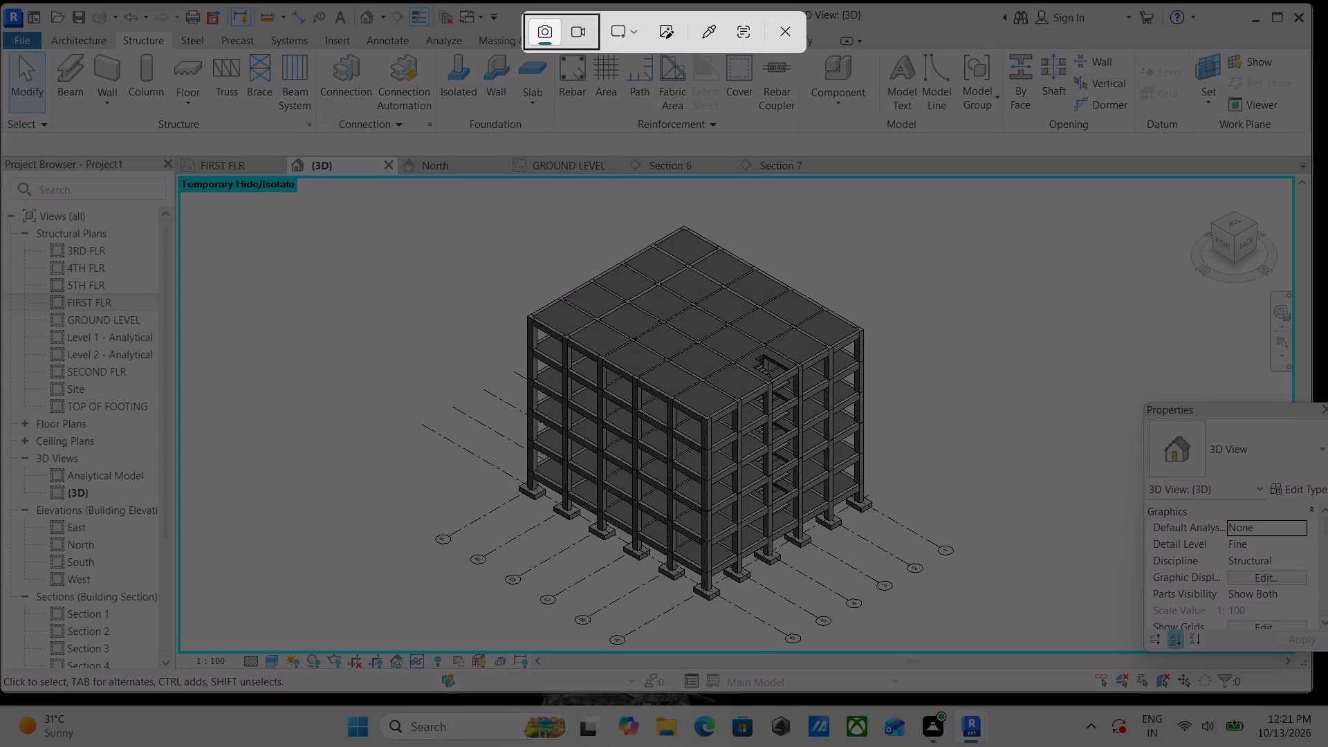
pyautogui.moveTo(1001, 205); pyautogui.dragTo(392, 629)
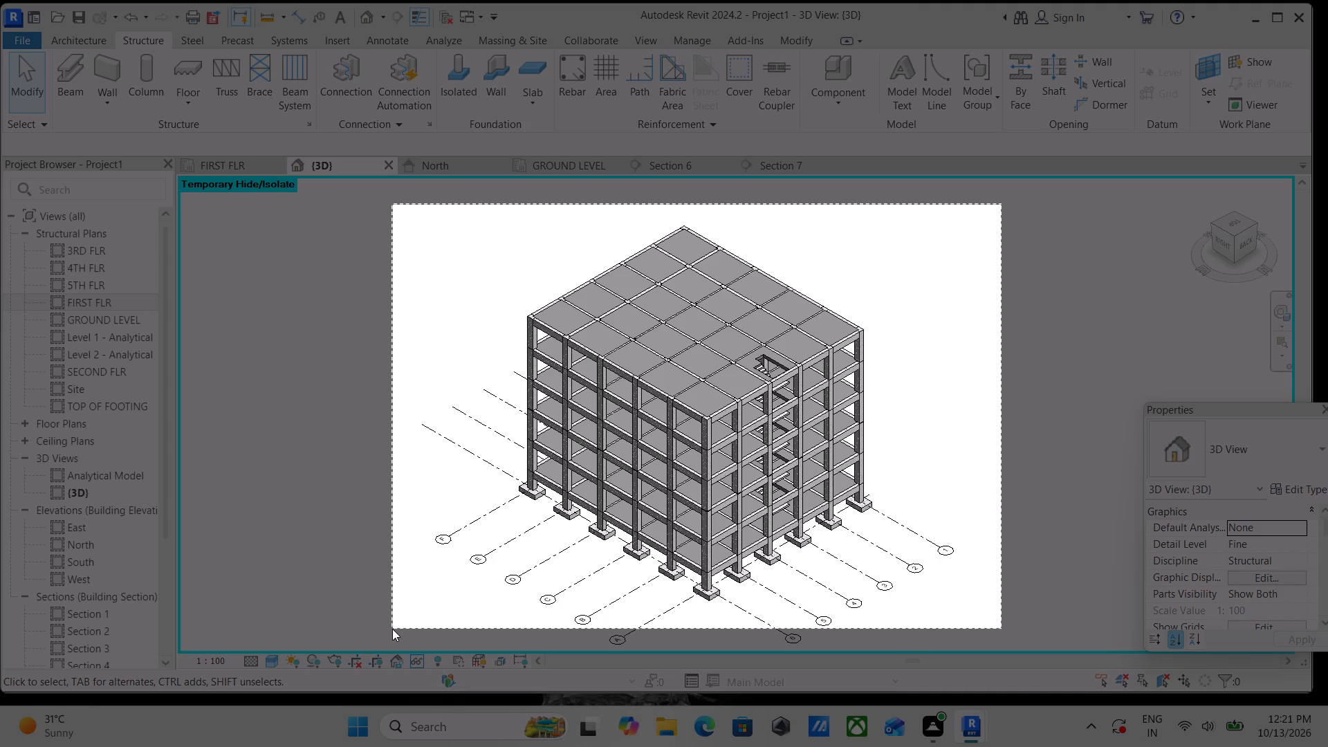
pyautogui.moveTo(392, 629); pyautogui.dragTo(378, 636)
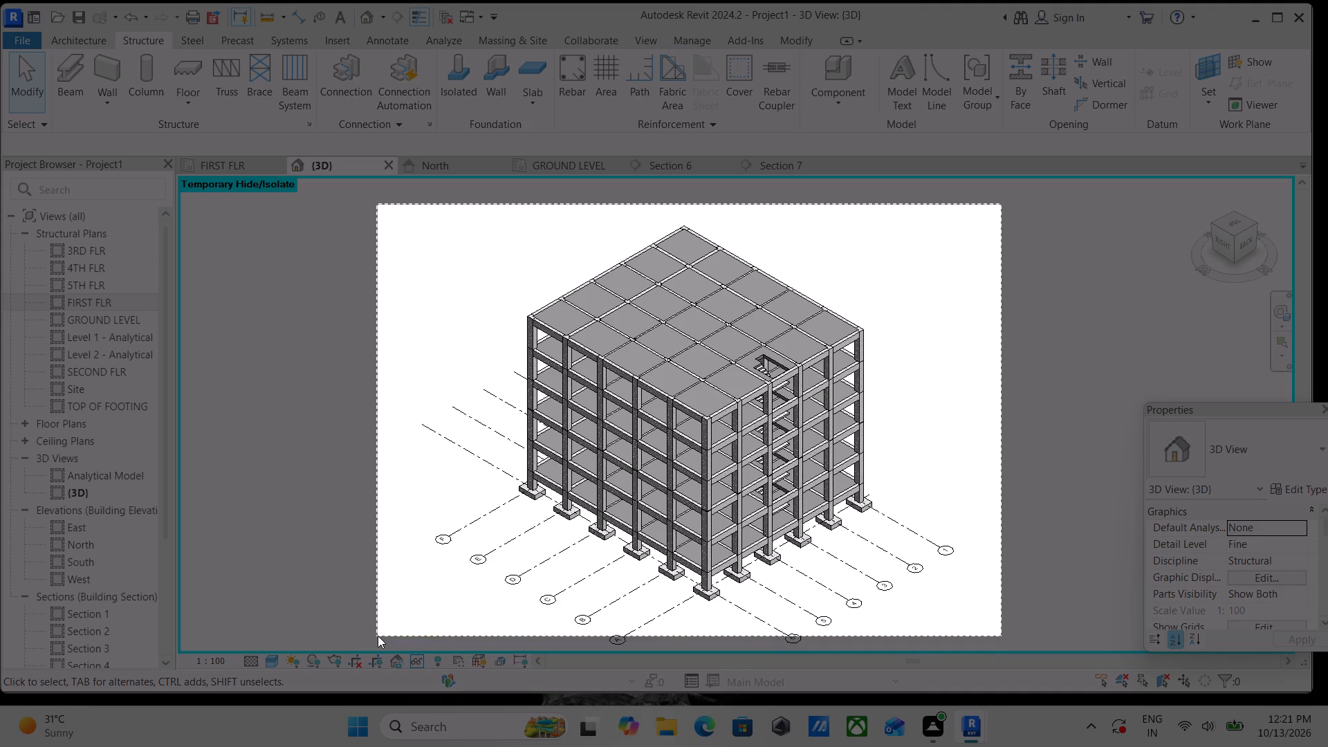
pyautogui.moveTo(378, 636); pyautogui.dragTo(374, 649)
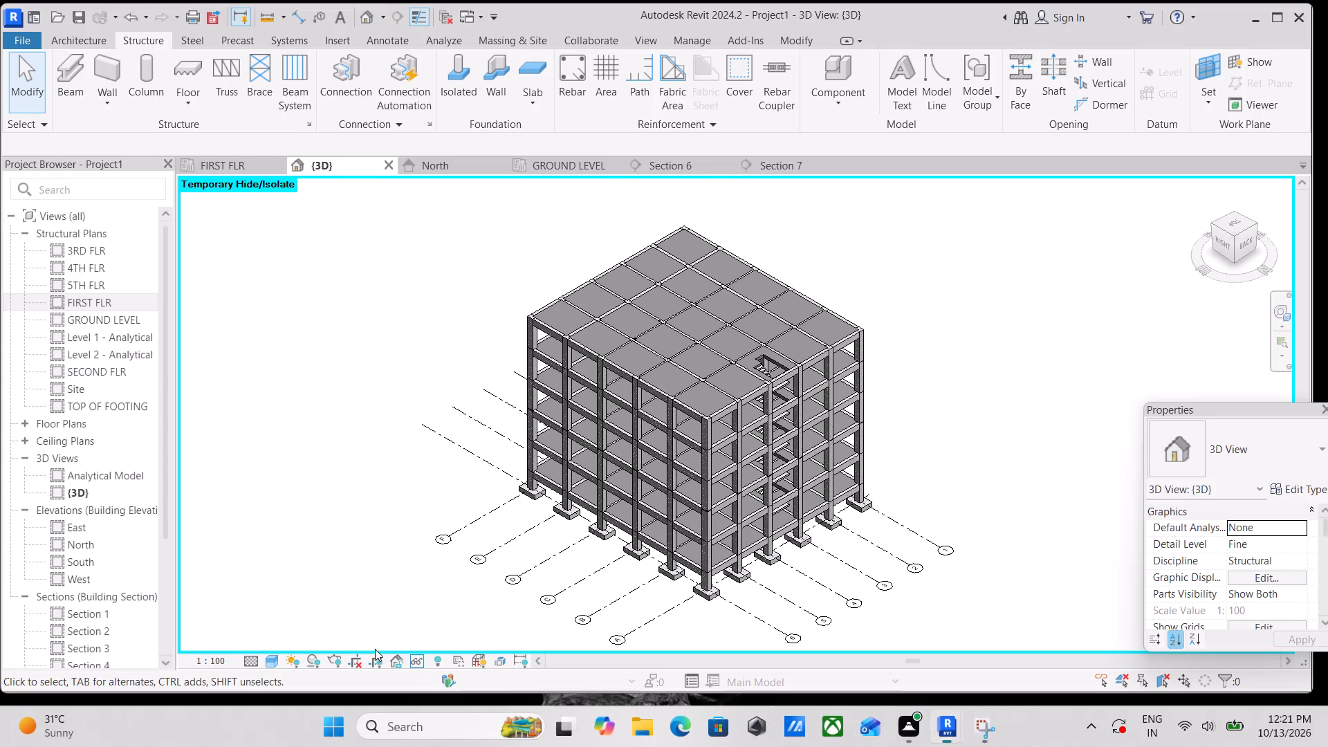
# Examine the frame and the stacked stairs from the back, the back-left edge, the left and the front-left edge.
pyautogui.scroll(1, 636, 461)
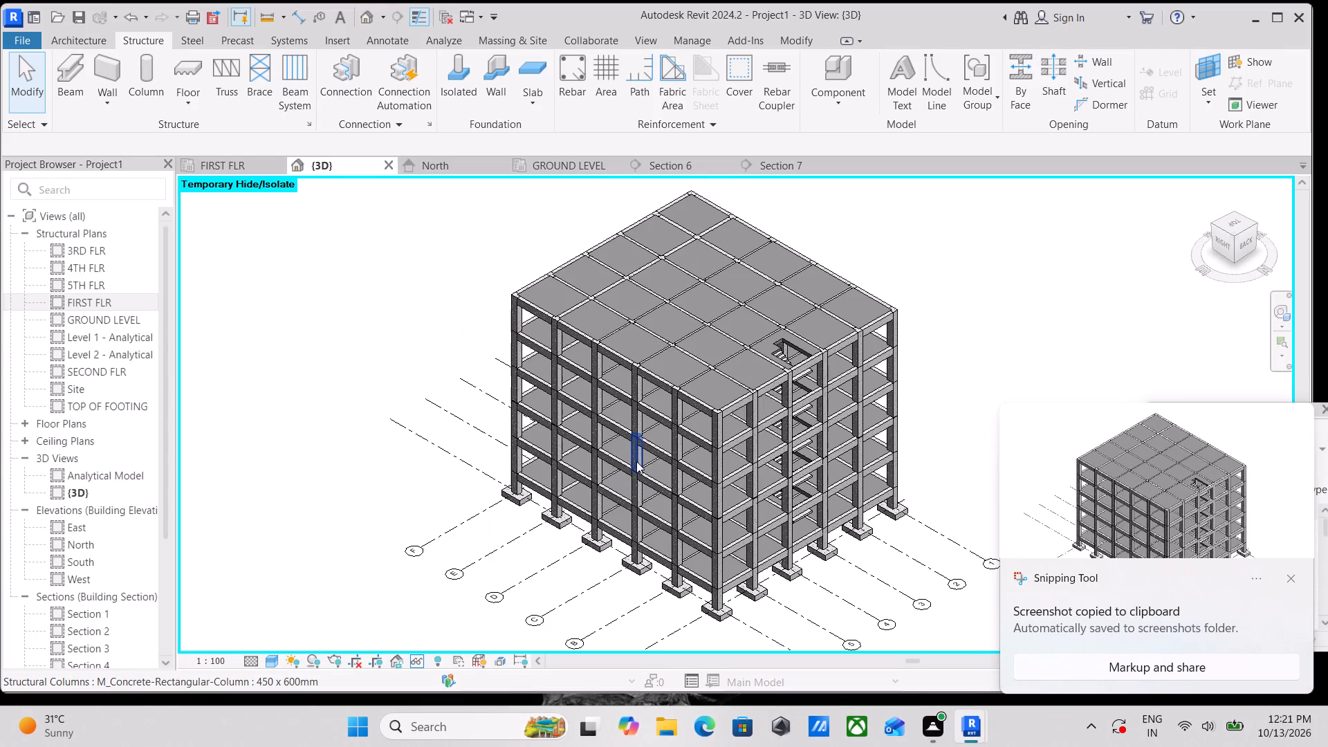
pyautogui.scroll(-1, 636, 461)
pyautogui.click(1251, 240)
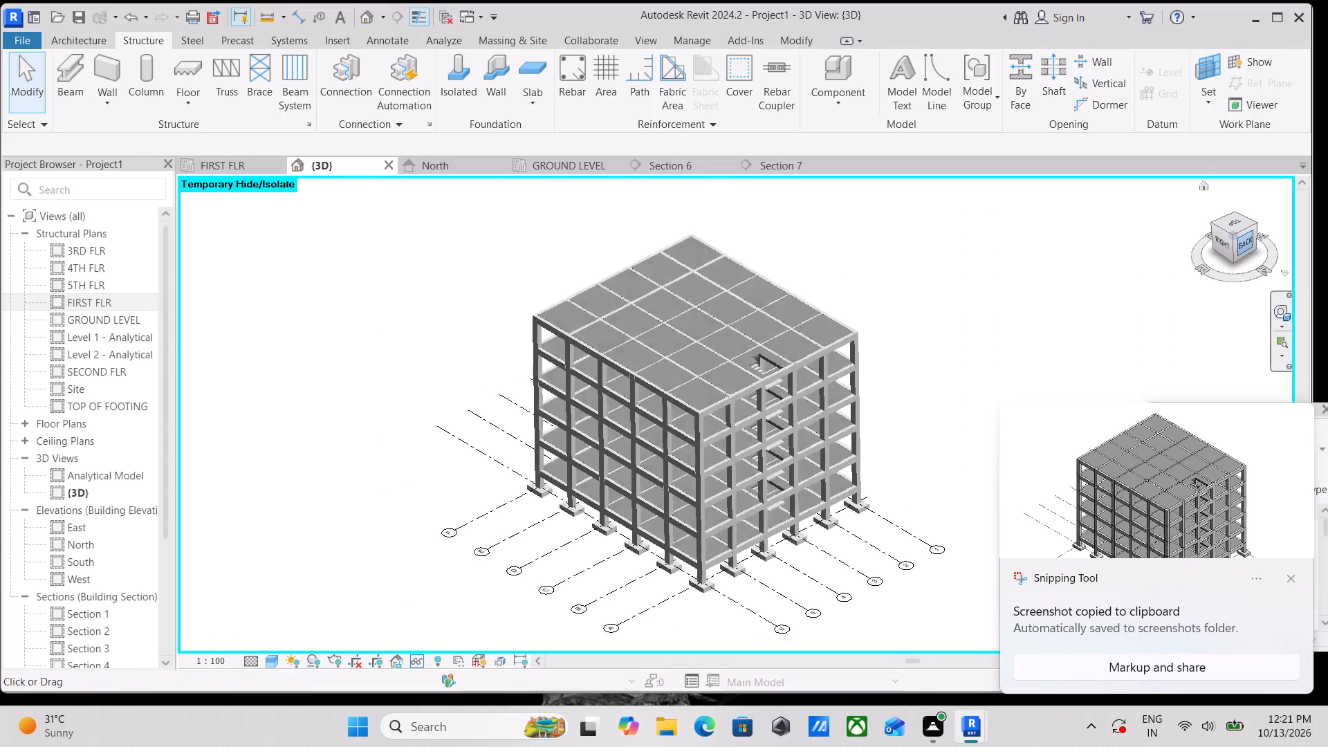
pyautogui.scroll(3, 840, 453)
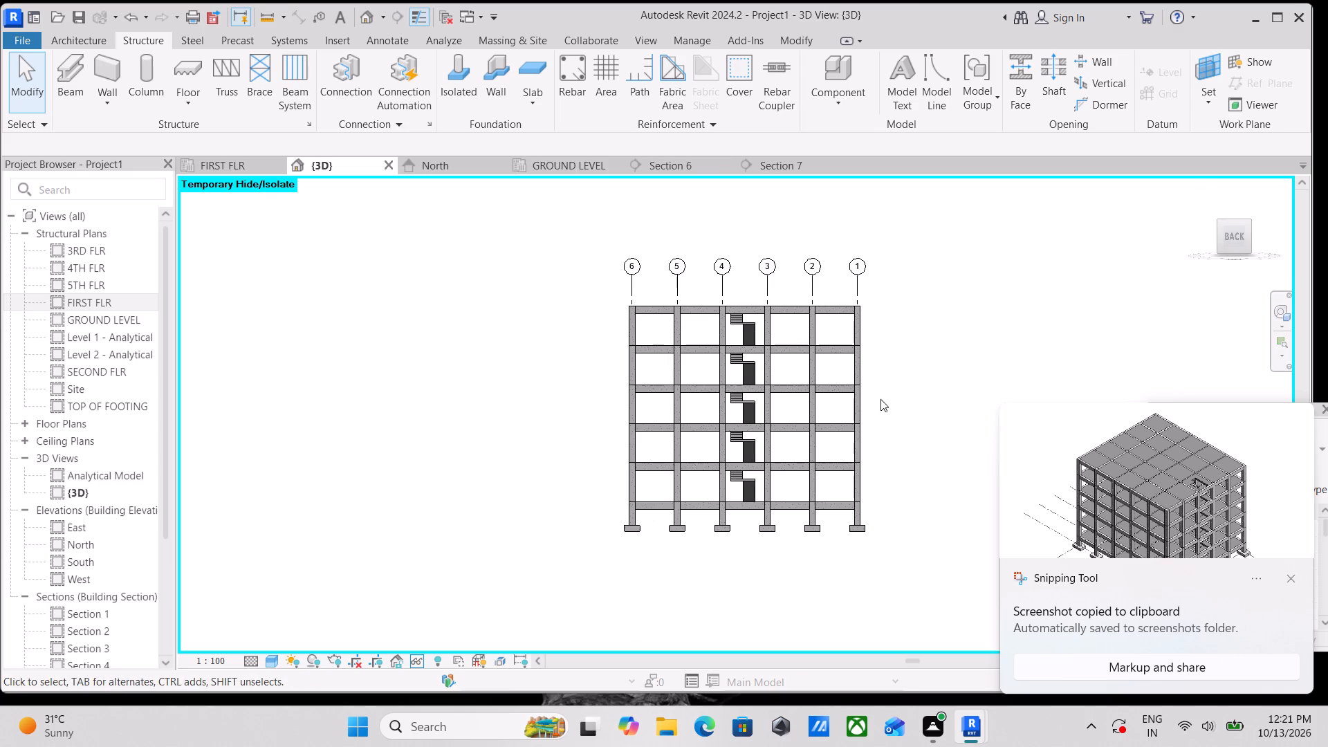
pyautogui.click(1249, 239)
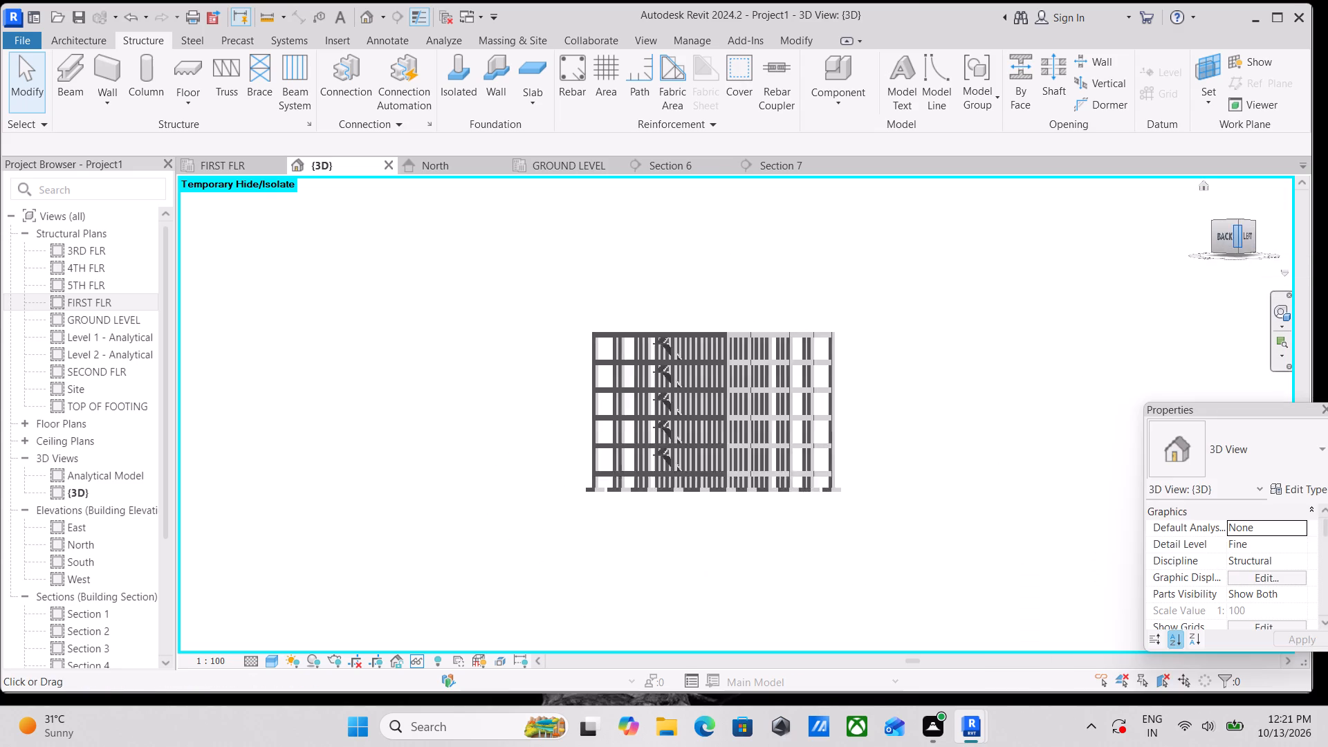
pyautogui.scroll(2, 819, 427)
pyautogui.moveTo(612, 367); pyautogui.dragTo(535, 427, button='middle')
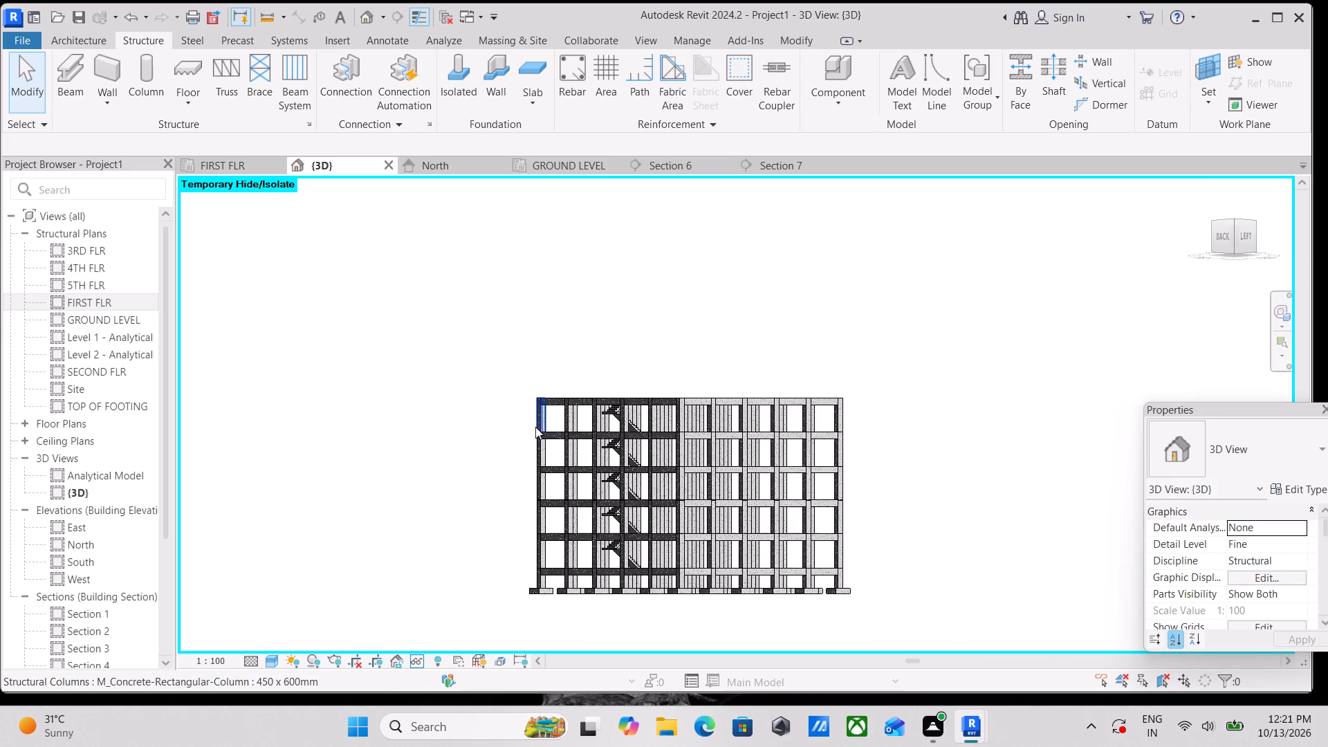
pyautogui.scroll(3, 535, 427)
pyautogui.moveTo(535, 427); pyautogui.dragTo(533, 304, button='middle')
pyautogui.scroll(1, 534, 304)
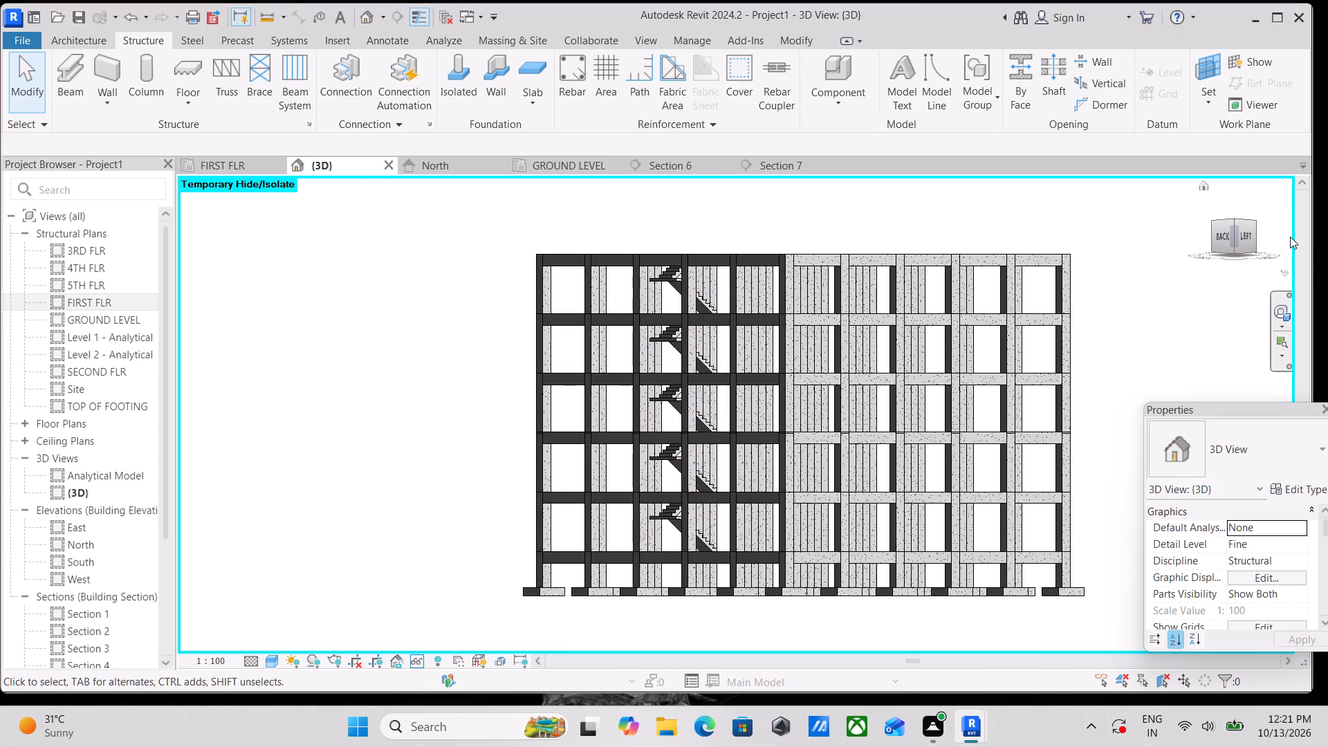
pyautogui.click(1237, 244)
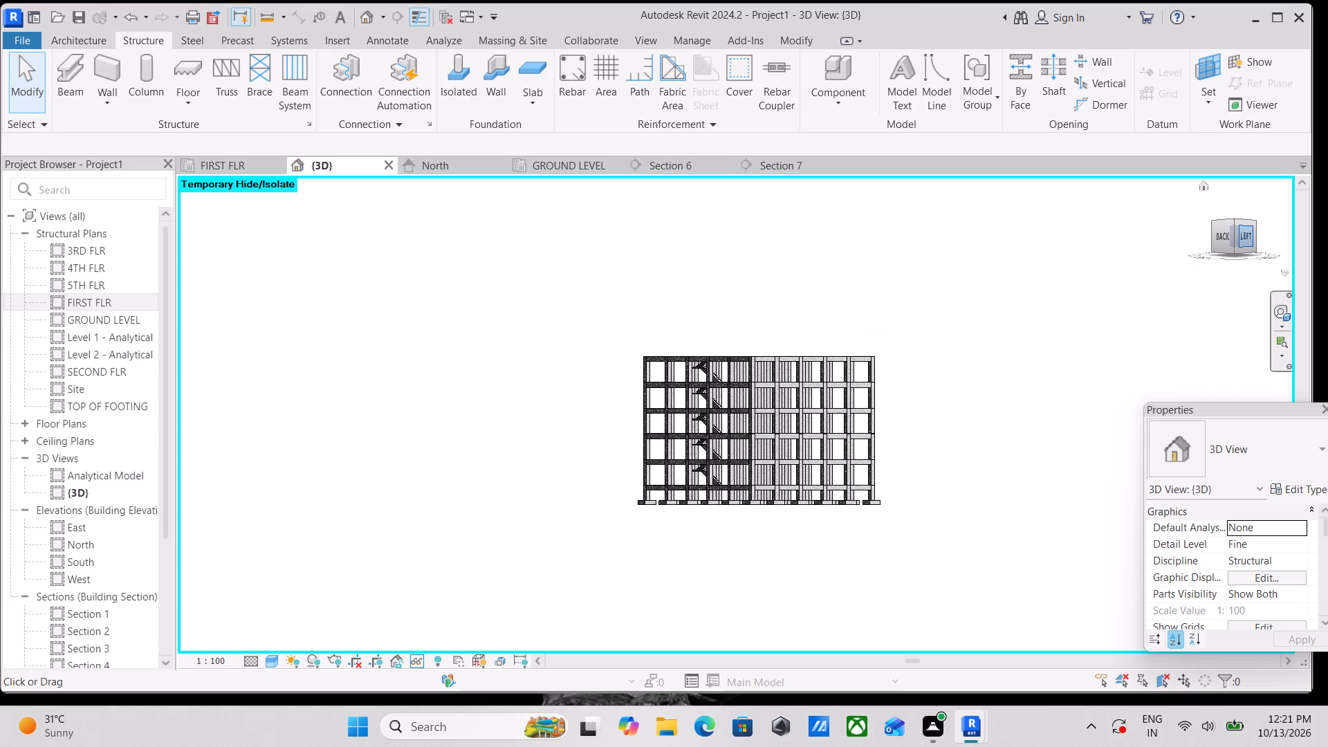
pyautogui.click(1248, 243)
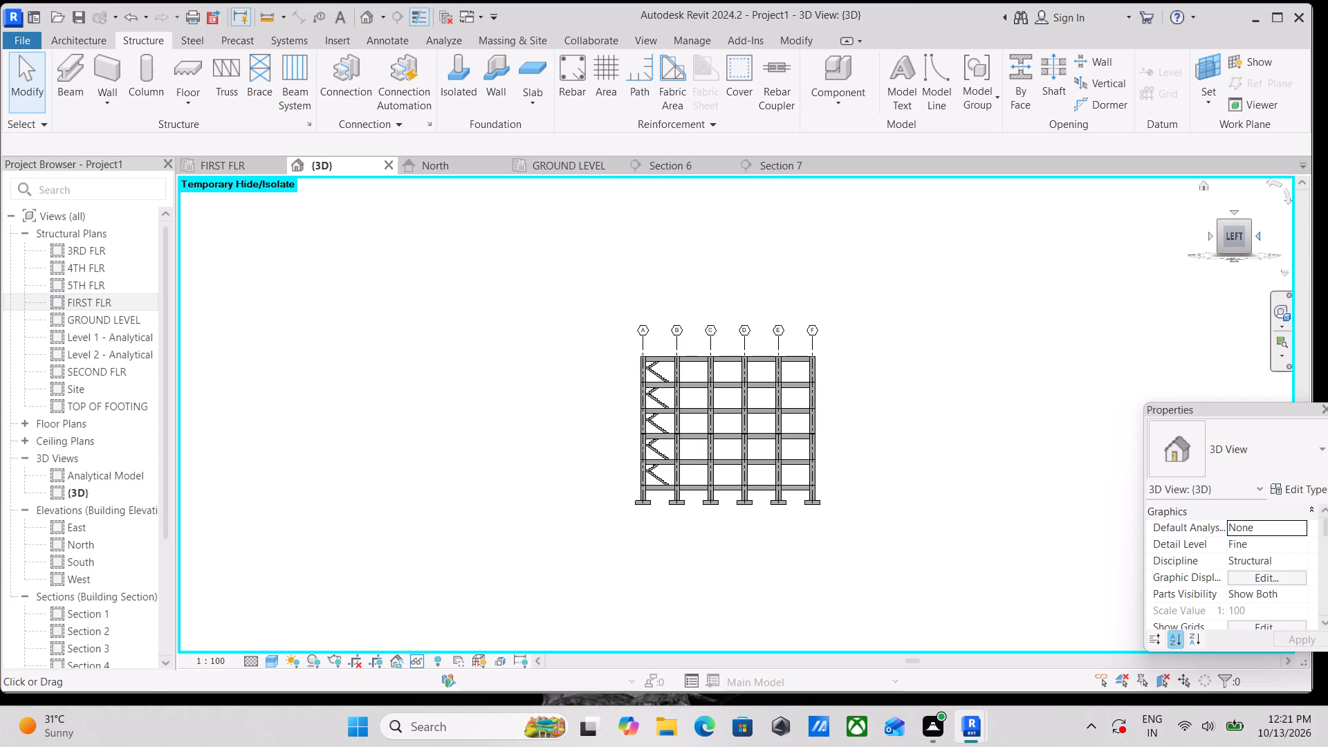
pyautogui.click(1249, 240)
pyautogui.scroll(3, 748, 477)
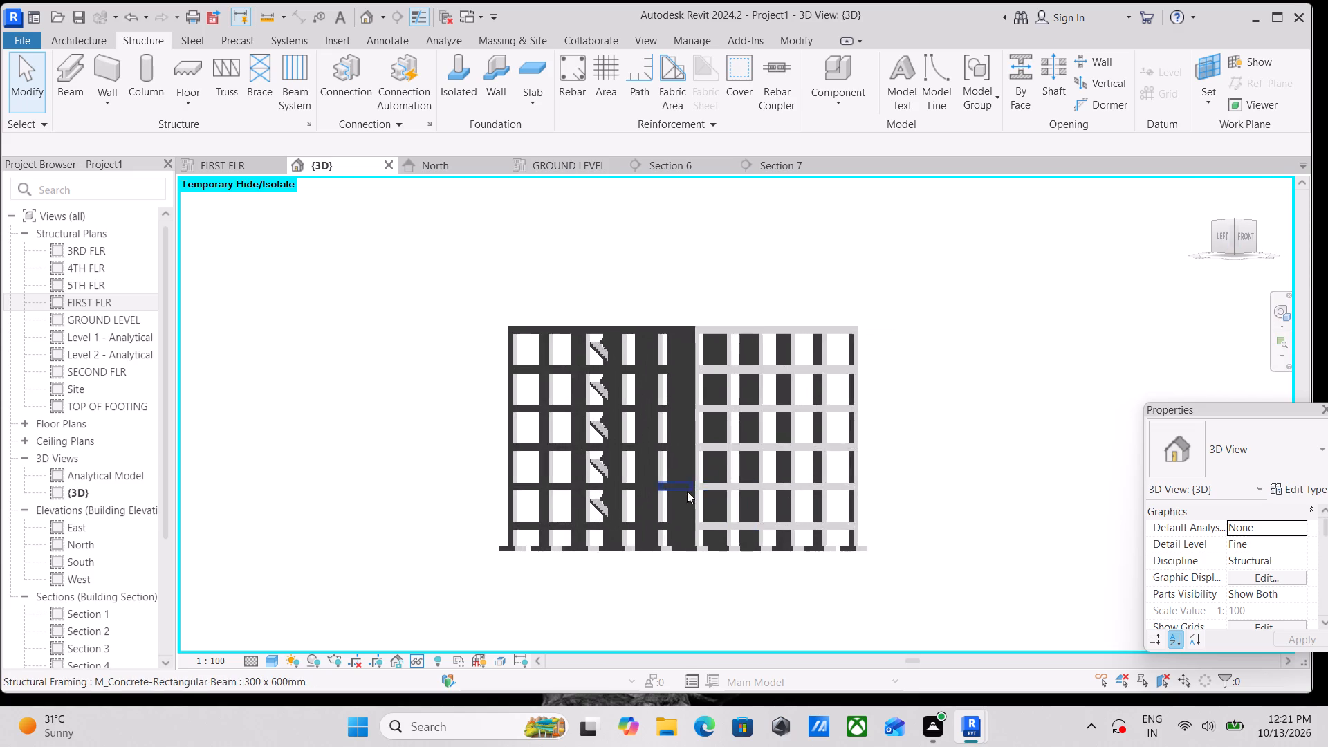
# Capture a rectangular screenshot of the frame and its stair flights, viewed edge-on between the back and left sides.
pyautogui.click(1215, 240)
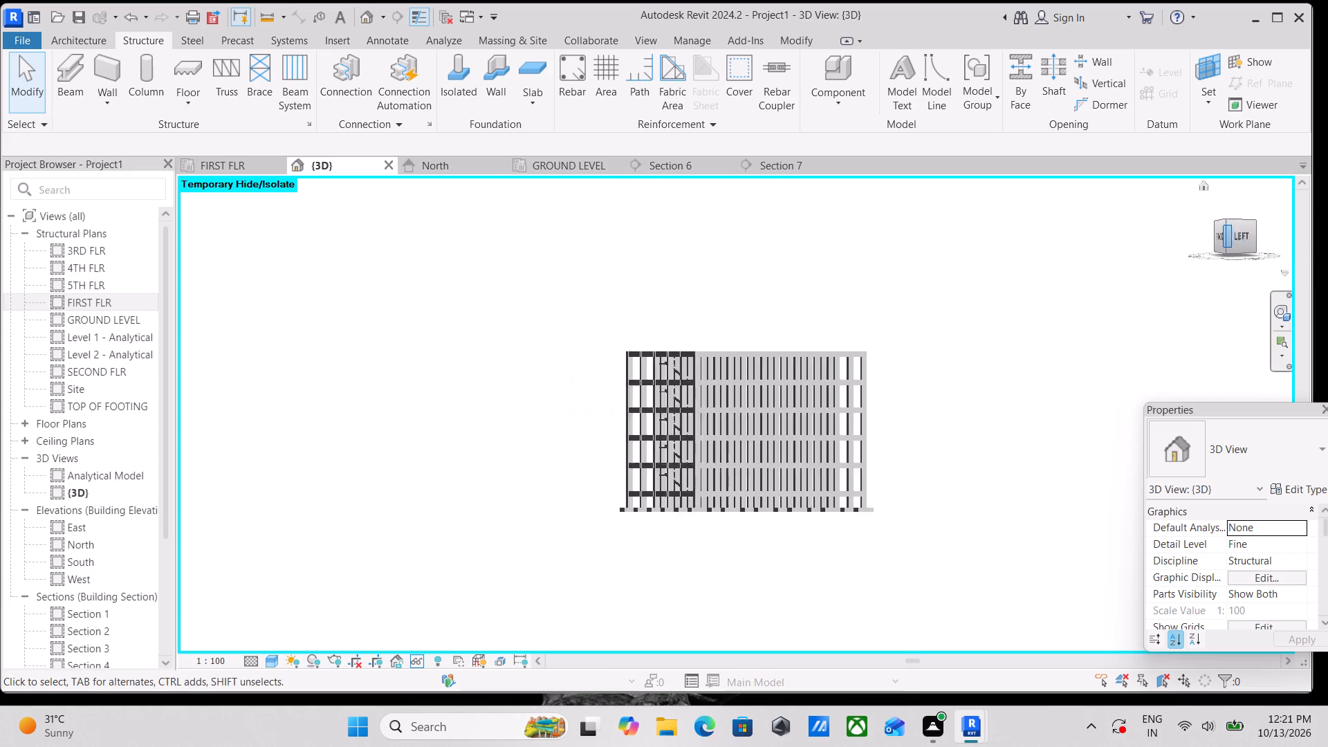
pyautogui.scroll(3, 703, 407)
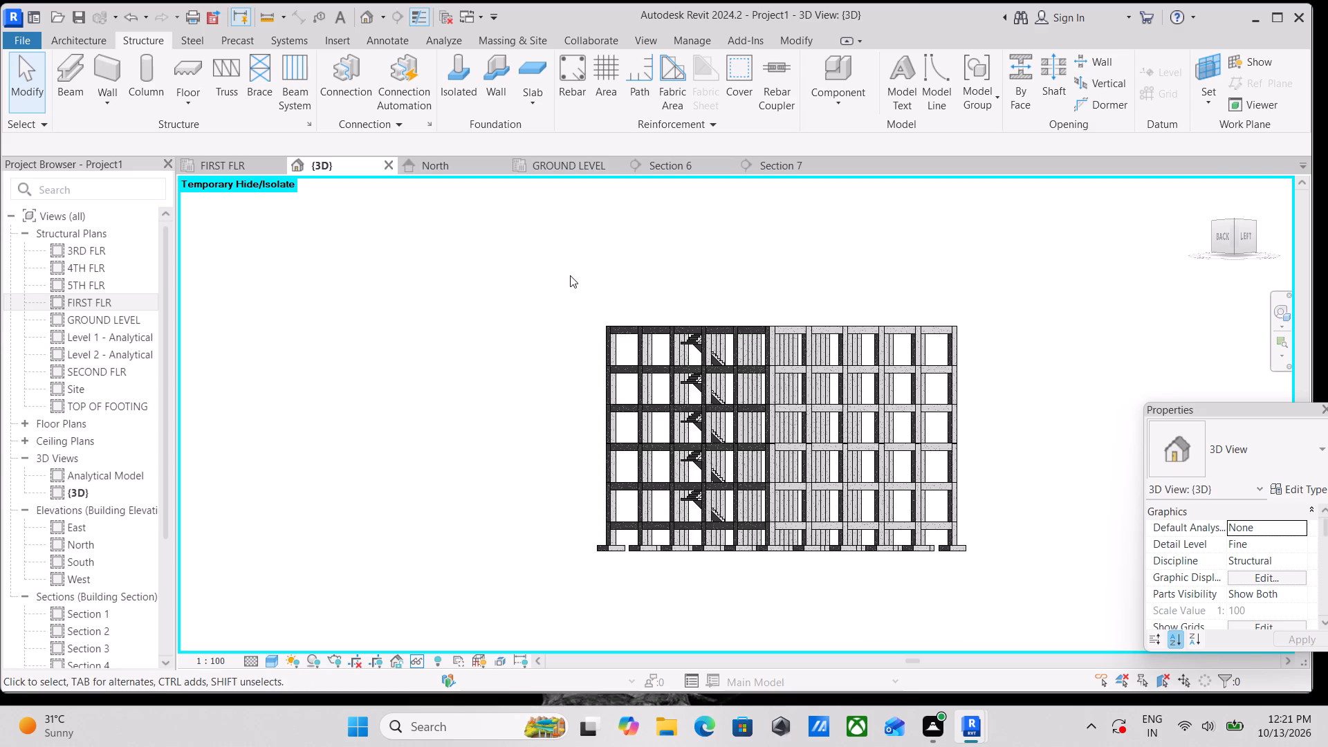
pyautogui.press('shift+super+s')
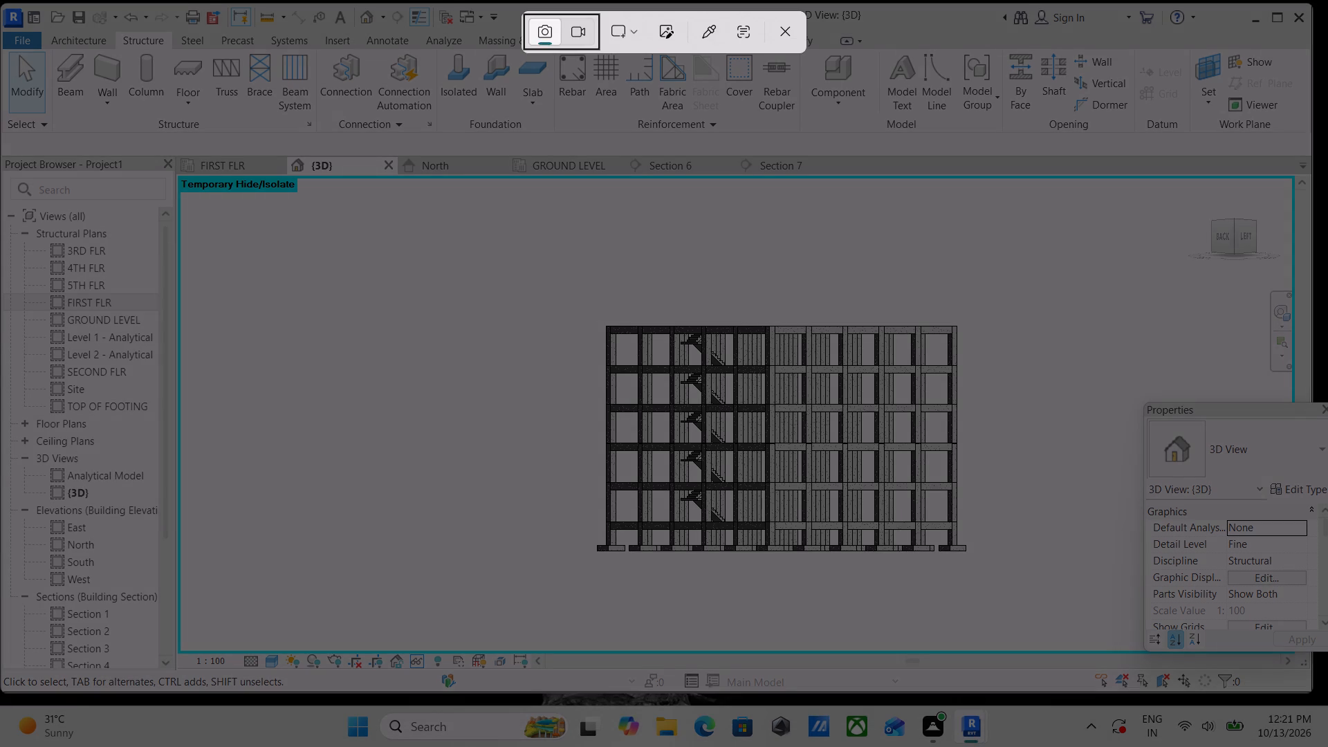
pyautogui.moveTo(557, 265); pyautogui.dragTo(1053, 610)
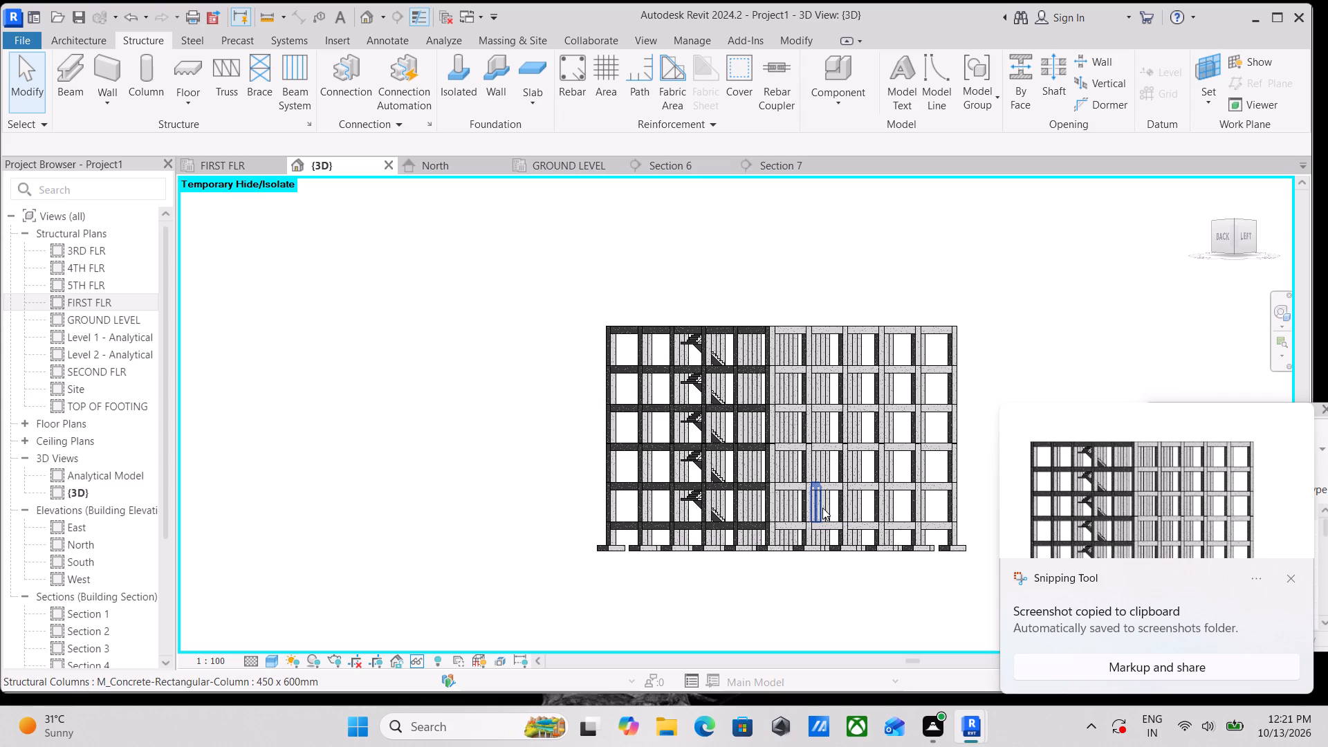
# Reset the temporary hide in the 3D view to bring back the levels and the reinforcement.
pyautogui.scroll(3, 647, 569)
pyautogui.moveTo(652, 566); pyautogui.dragTo(490, 602, button='middle')
pyautogui.scroll(-1, 504, 597)
pyautogui.middleClick(504, 597)
pyautogui.scroll(1, 587, 618)
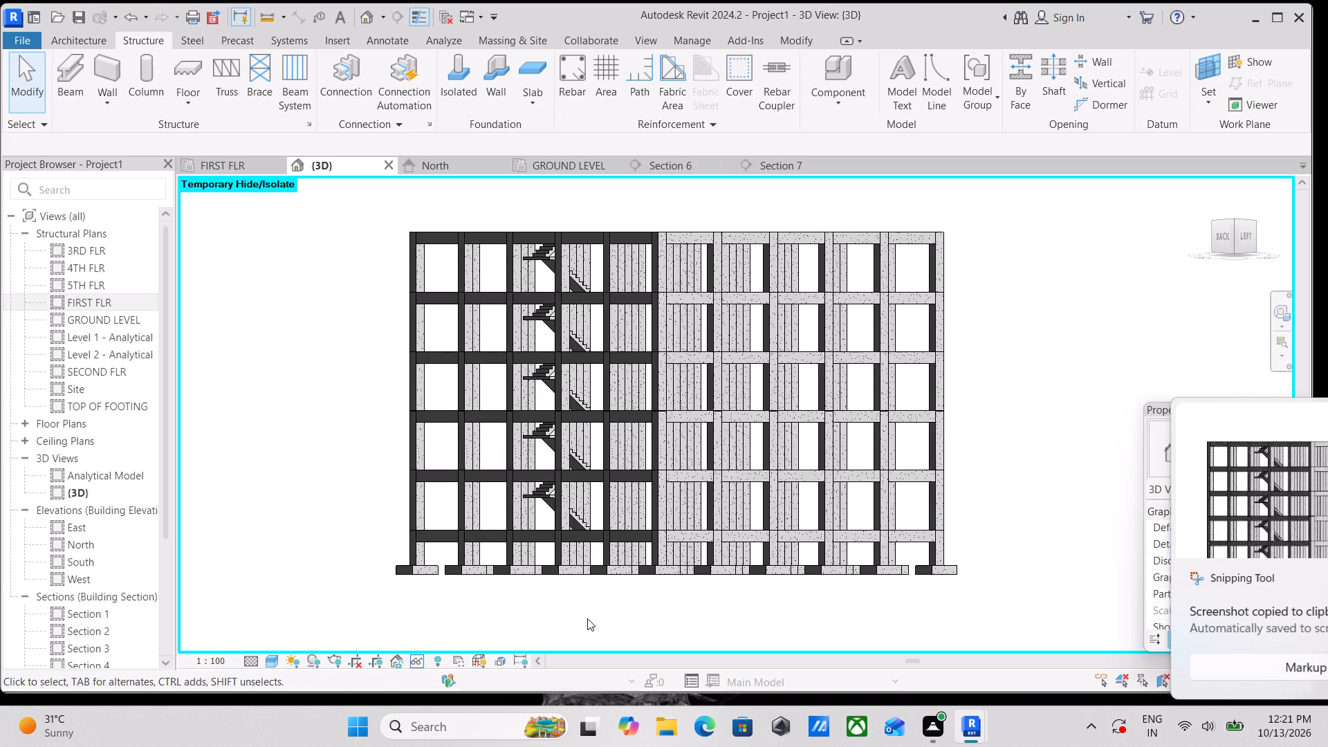
pyautogui.write('hr')
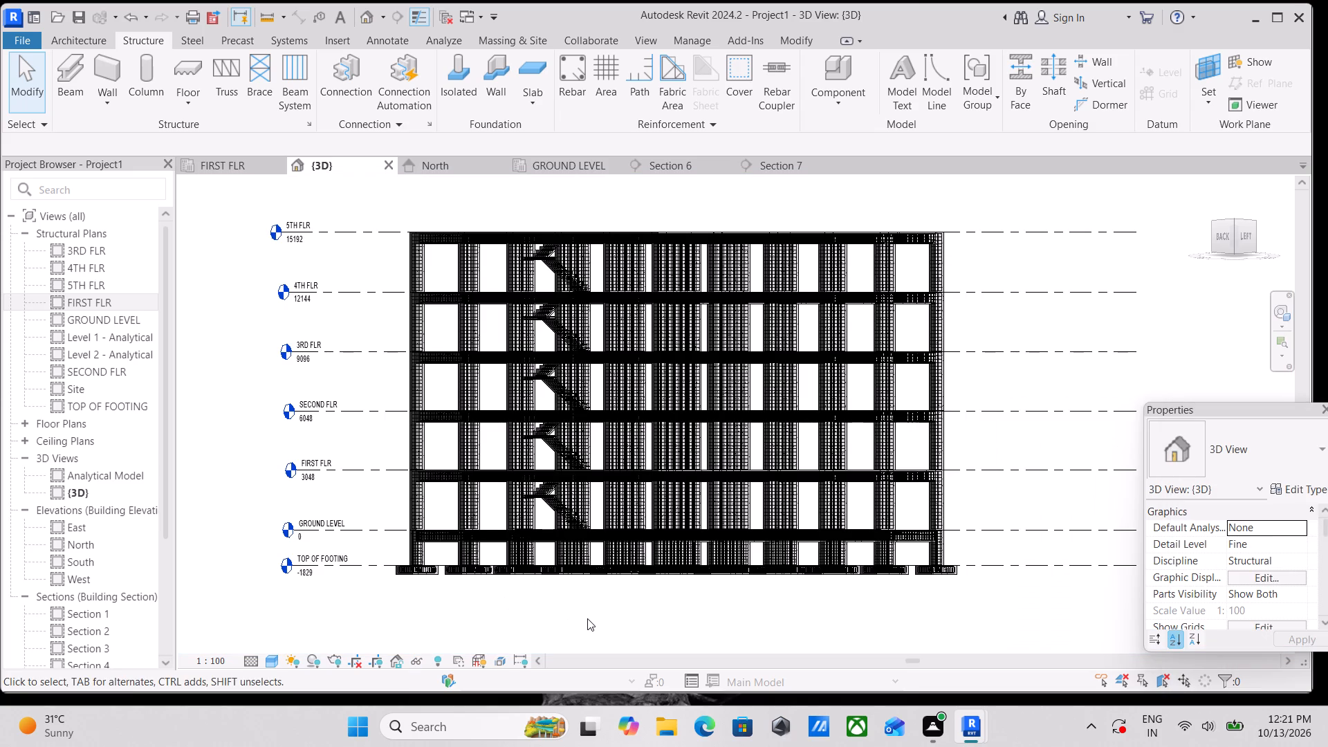
# Examine the reinforcement of the columns, beams and slabs up close and over the whole building from the back-left top corner.
pyautogui.scroll(4, 645, 612)
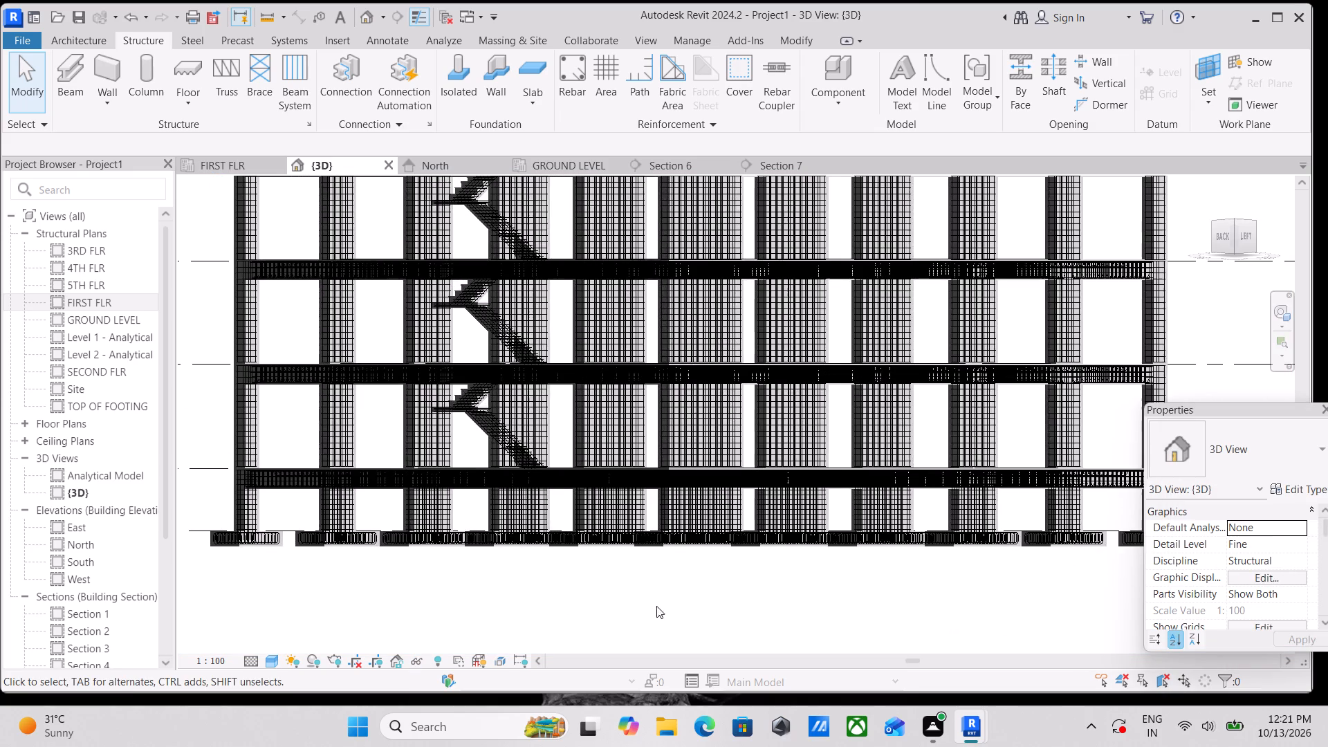
pyautogui.click(1233, 222)
pyautogui.scroll(5, 923, 389)
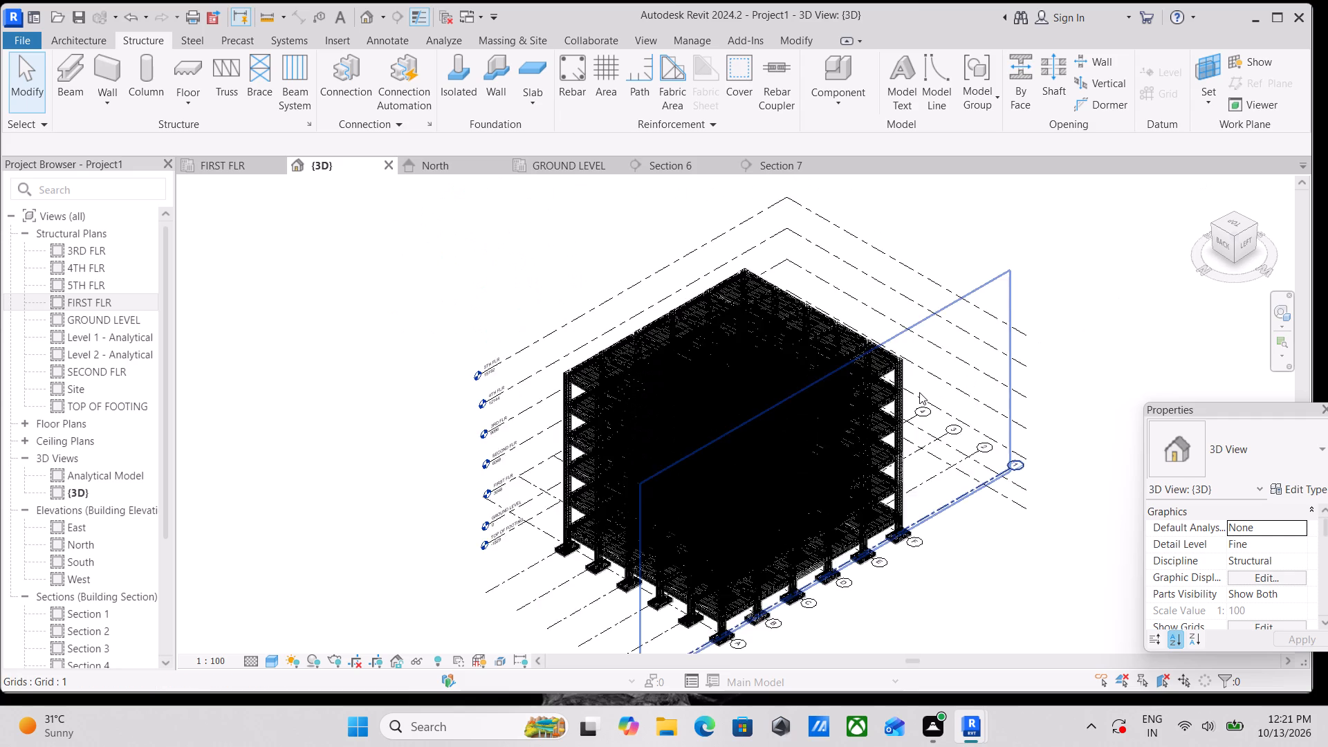
pyautogui.scroll(5, 914, 416)
pyautogui.moveTo(916, 414); pyautogui.dragTo(971, 197, button='middle')
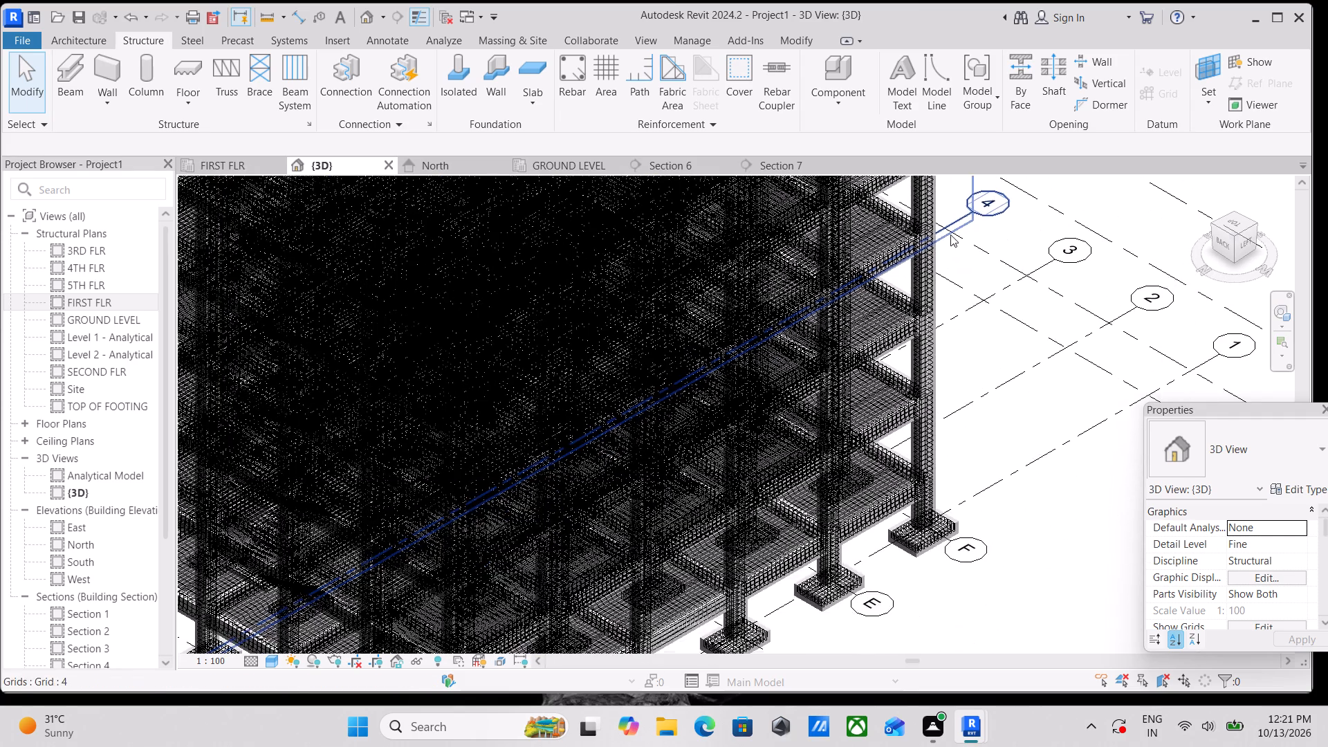
pyautogui.scroll(8, 851, 434)
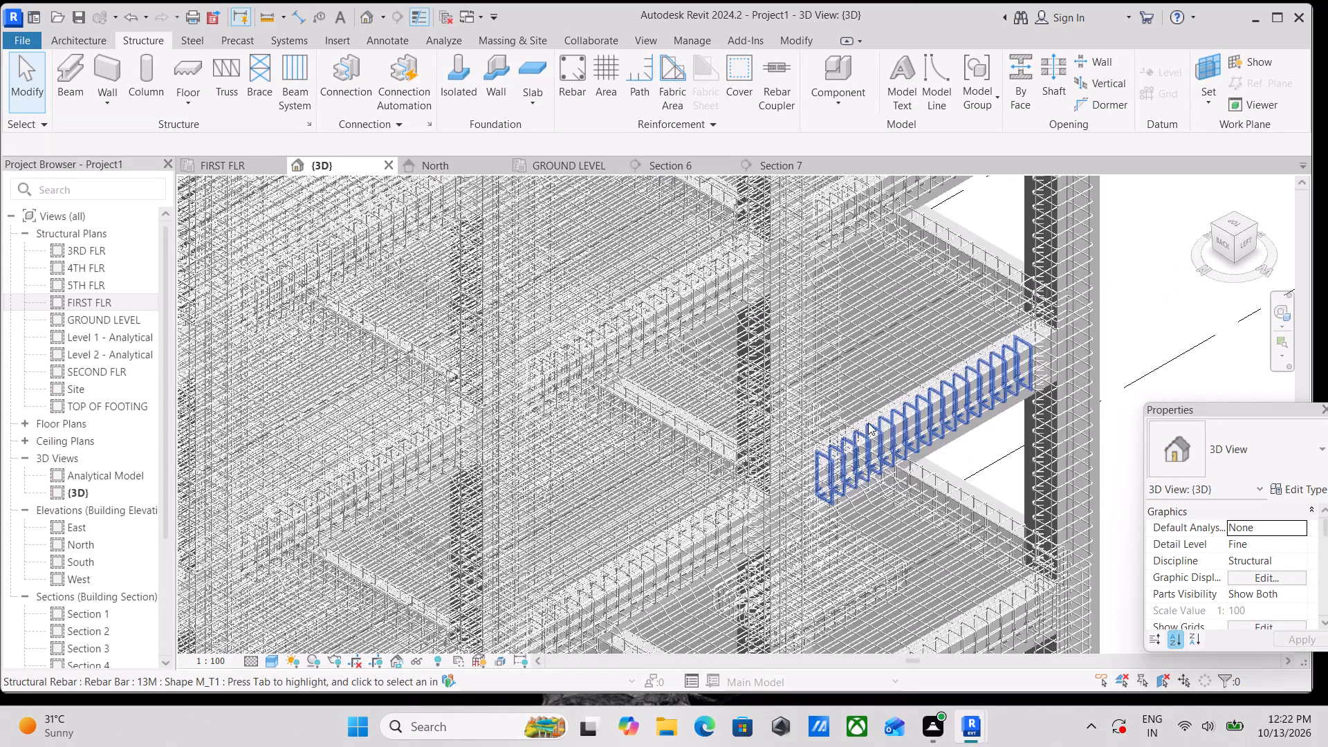
pyautogui.scroll(-8, 868, 423)
pyautogui.moveTo(868, 423); pyautogui.dragTo(1085, 432, button='middle')
pyautogui.scroll(-2, 1085, 432)
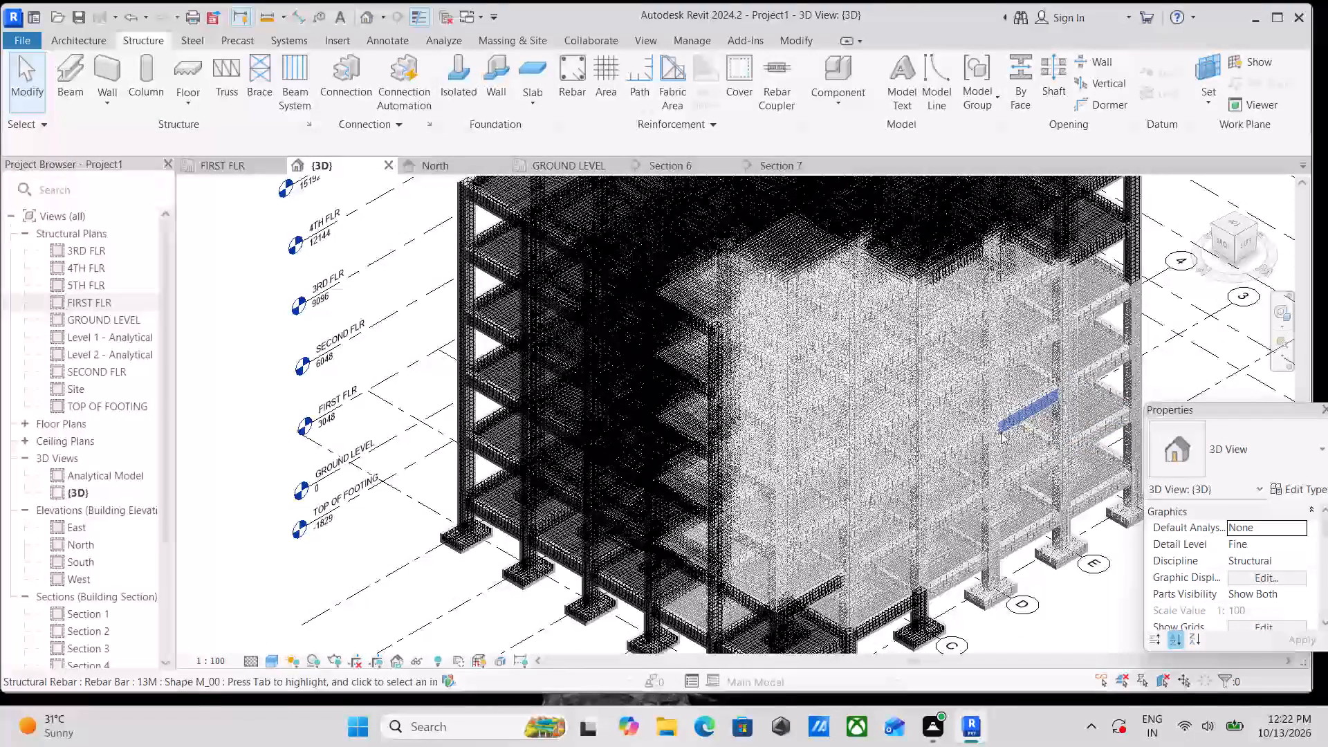
pyautogui.scroll(-1, 996, 434)
pyautogui.moveTo(994, 434); pyautogui.dragTo(878, 476, button='middle')
pyautogui.scroll(-1, 878, 476)
pyautogui.moveTo(761, 443); pyautogui.dragTo(691, 476, button='middle')
pyautogui.scroll(-1, 691, 476)
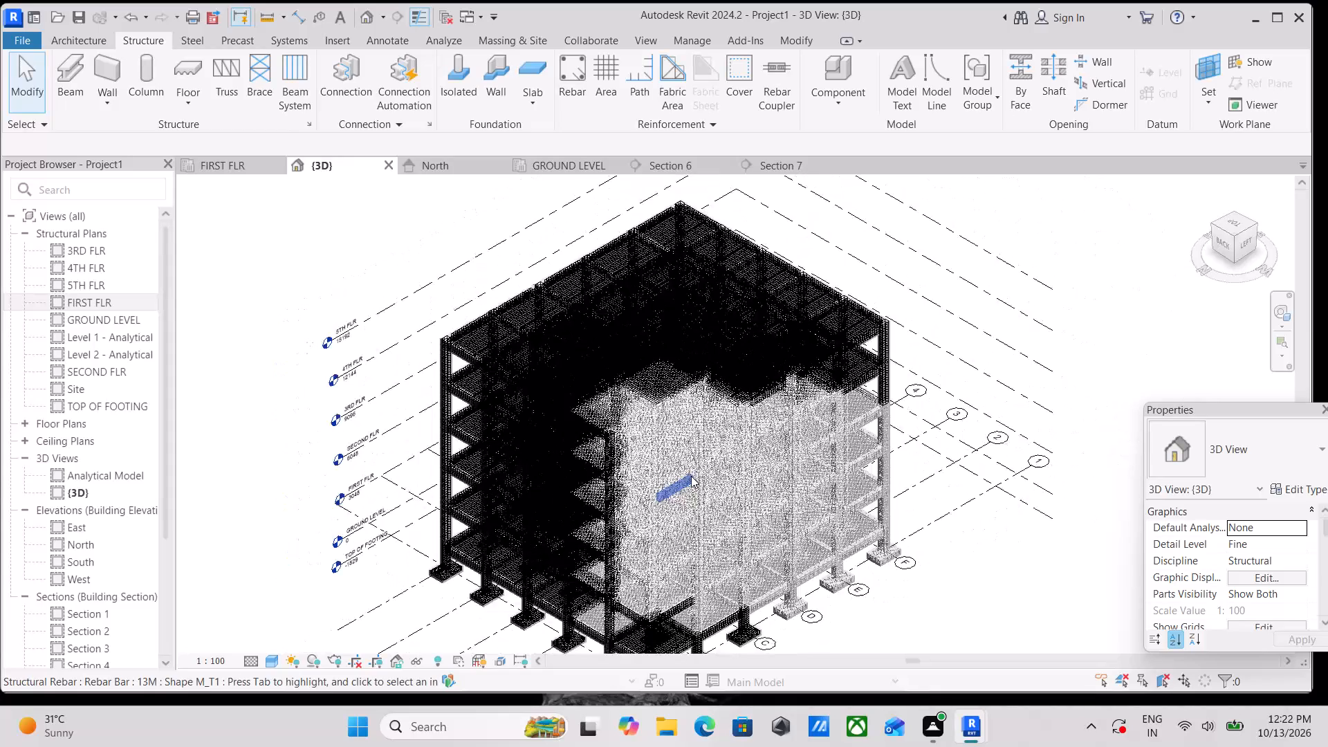
pyautogui.scroll(-1, 730, 468)
pyautogui.moveTo(730, 468); pyautogui.dragTo(731, 410, button='middle')
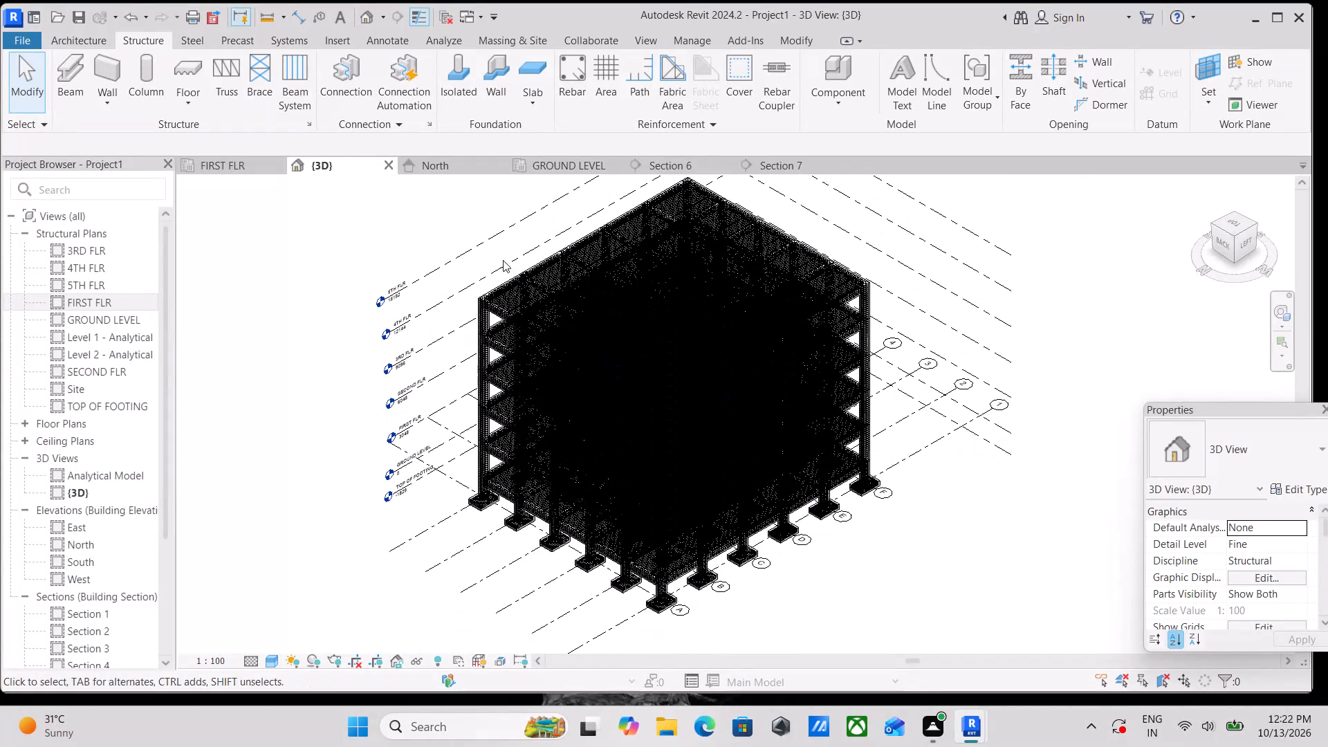
pyautogui.moveTo(417, 221); pyautogui.dragTo(378, 240, button='middle')
pyautogui.moveTo(391, 229); pyautogui.dragTo(385, 243, button='middle')
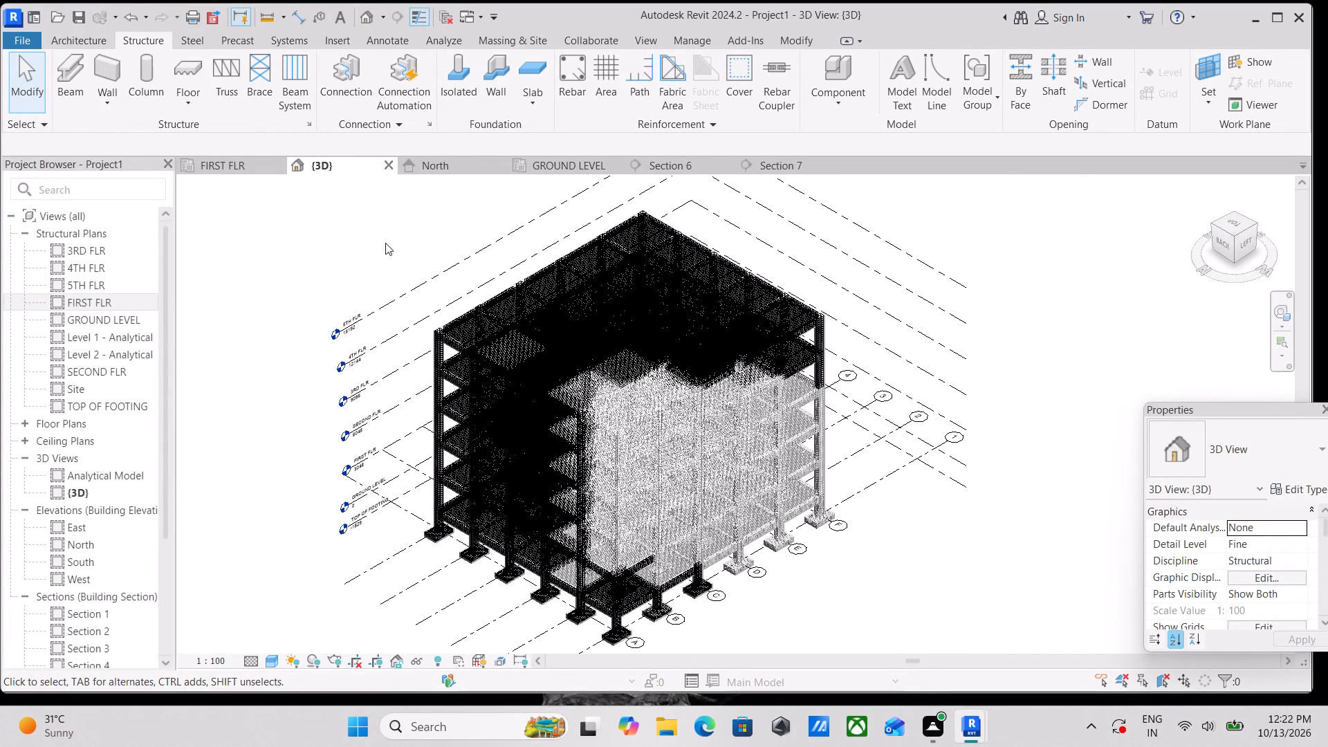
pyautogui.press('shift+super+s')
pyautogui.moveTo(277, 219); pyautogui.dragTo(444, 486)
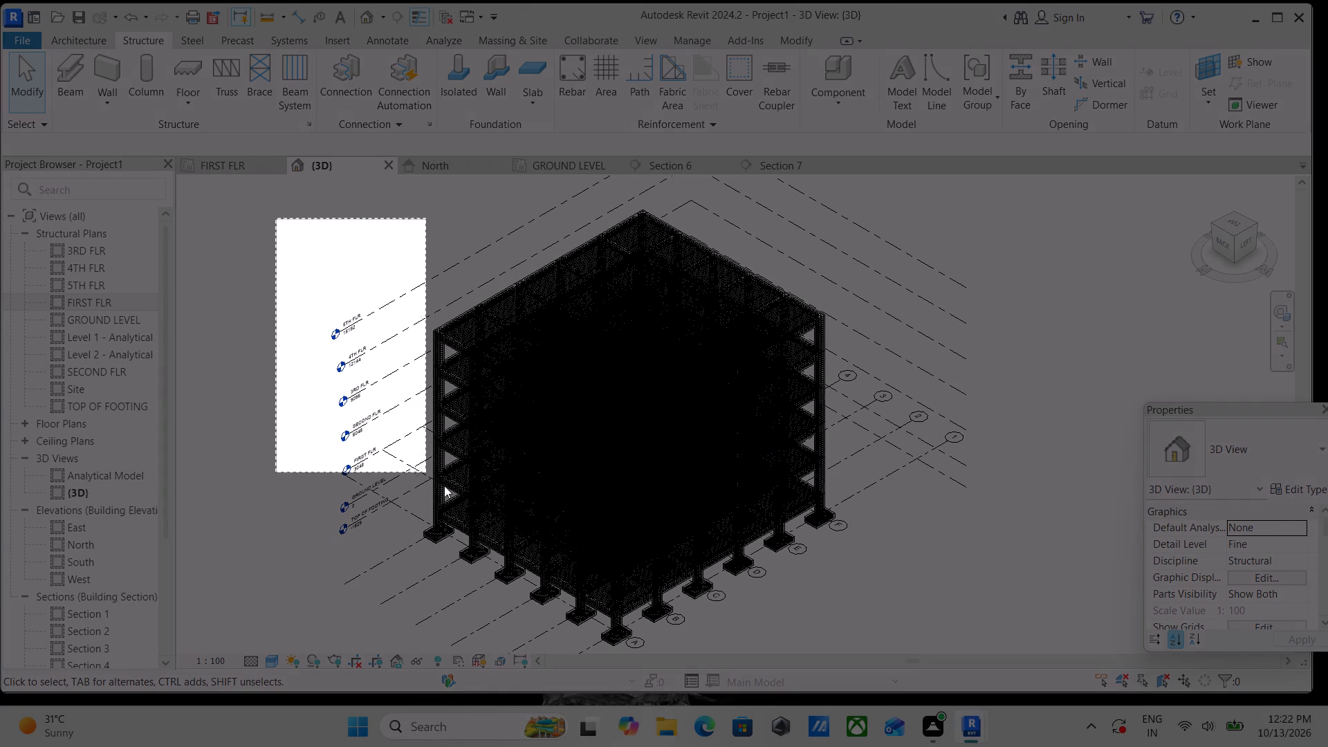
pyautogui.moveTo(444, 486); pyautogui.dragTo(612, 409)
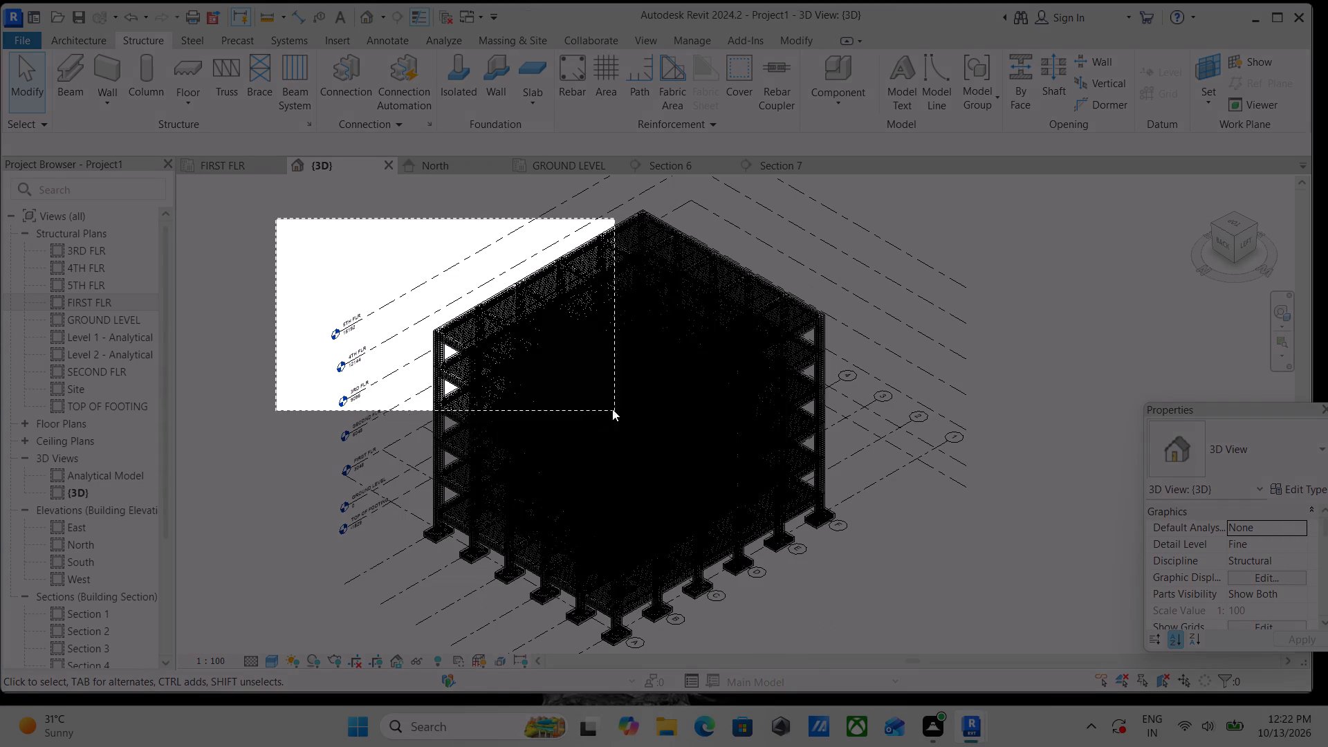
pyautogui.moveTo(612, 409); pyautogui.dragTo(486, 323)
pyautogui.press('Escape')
# Capture a rectangular screenshot of the whole reinforced building with its levels and grids, seen from the back-left top corner.
pyautogui.scroll(-2, 500, 286)
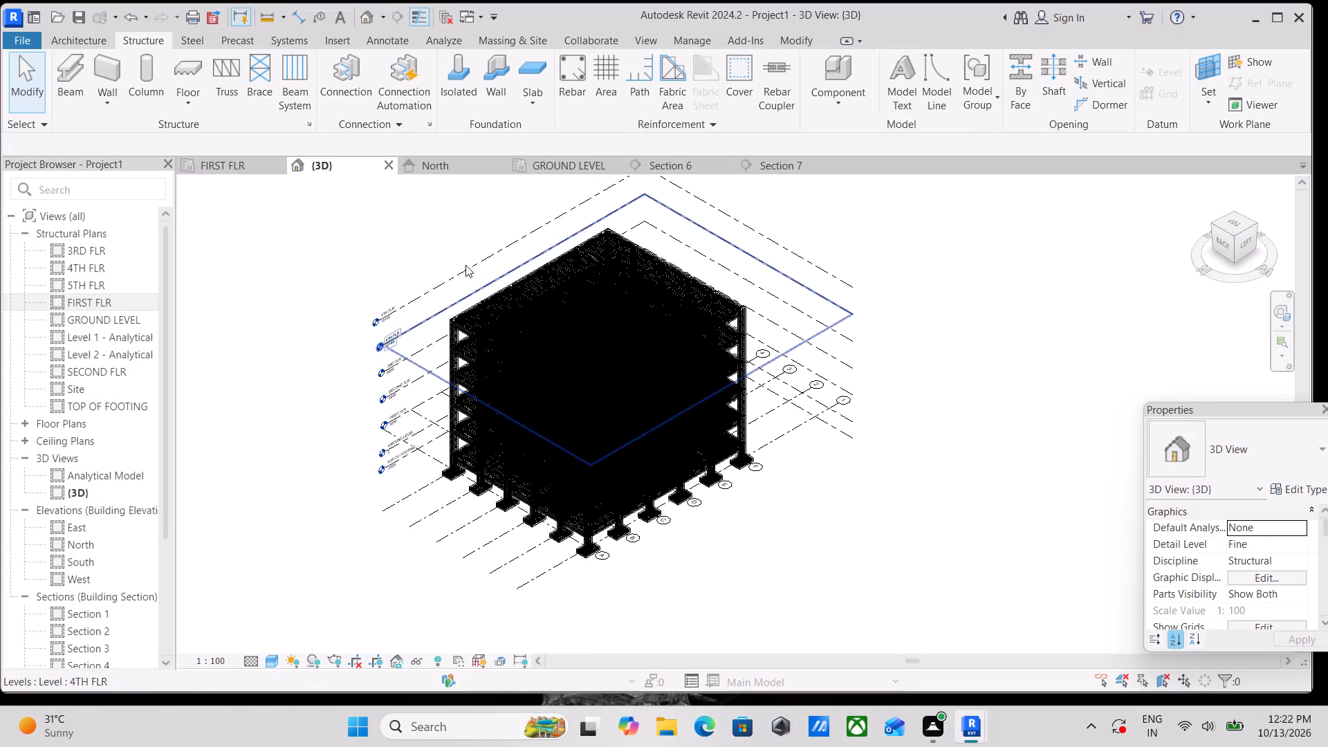
pyautogui.press('shift+super+s')
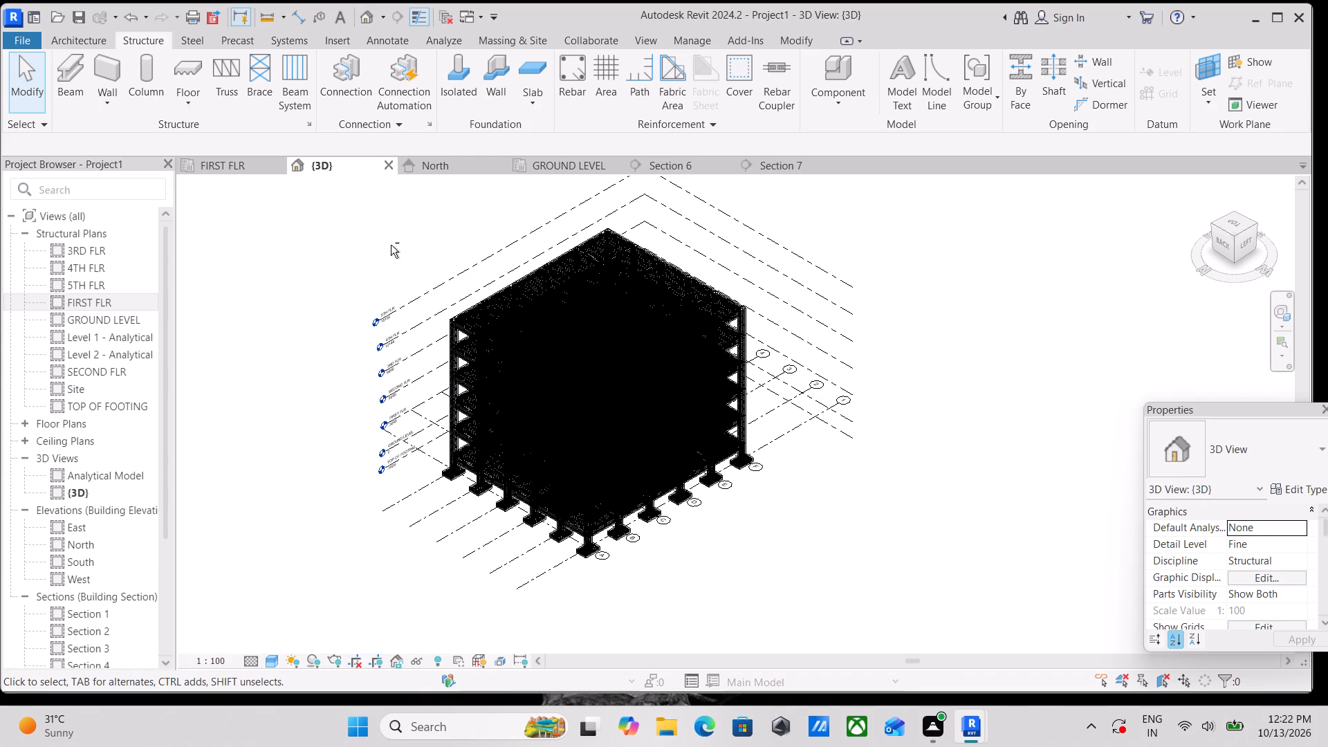
pyautogui.moveTo(315, 205); pyautogui.dragTo(317, 214)
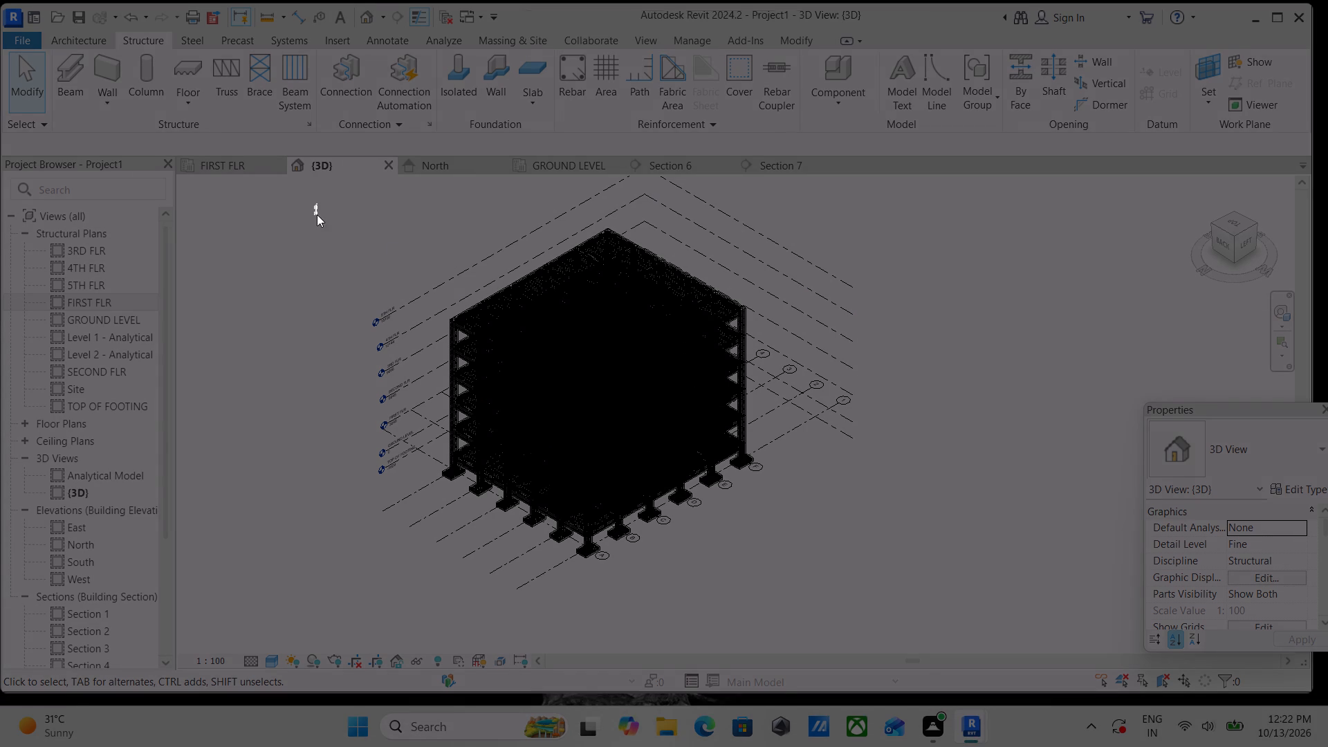
pyautogui.moveTo(317, 214); pyautogui.dragTo(827, 608)
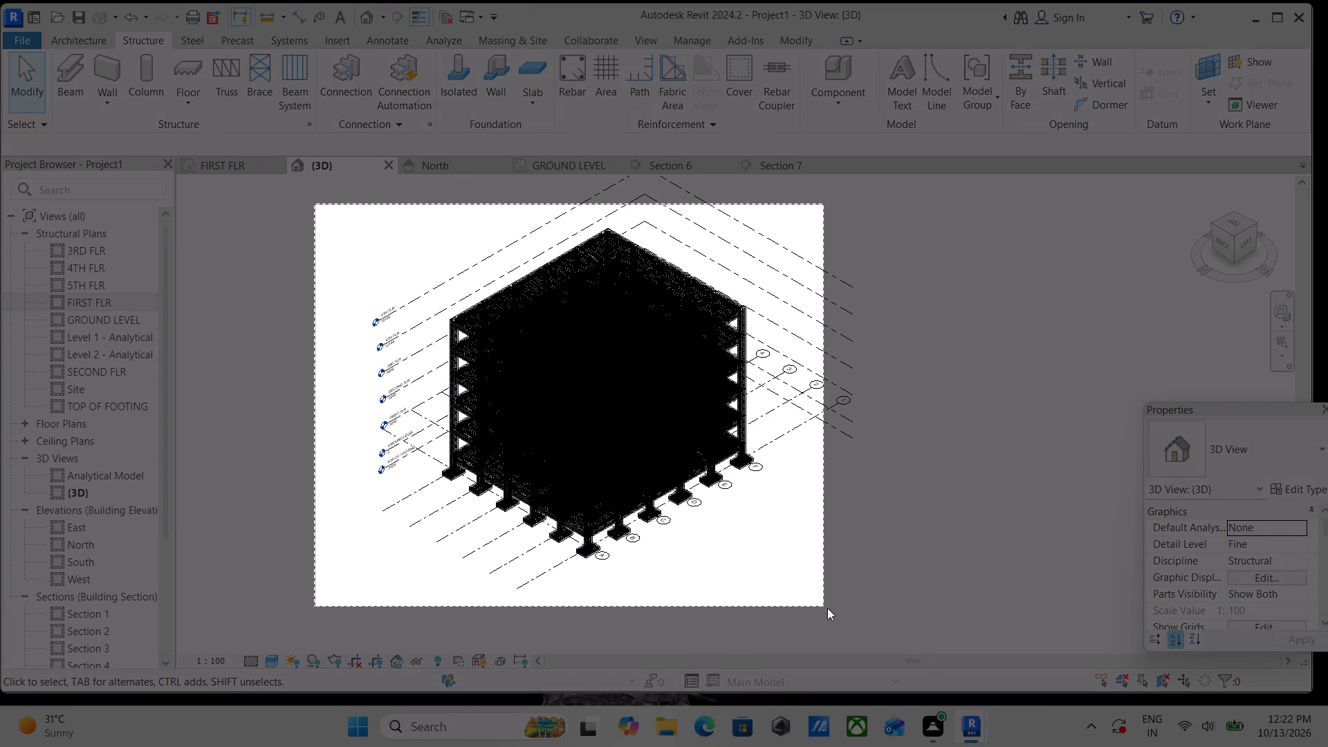
pyautogui.moveTo(827, 608); pyautogui.dragTo(831, 611)
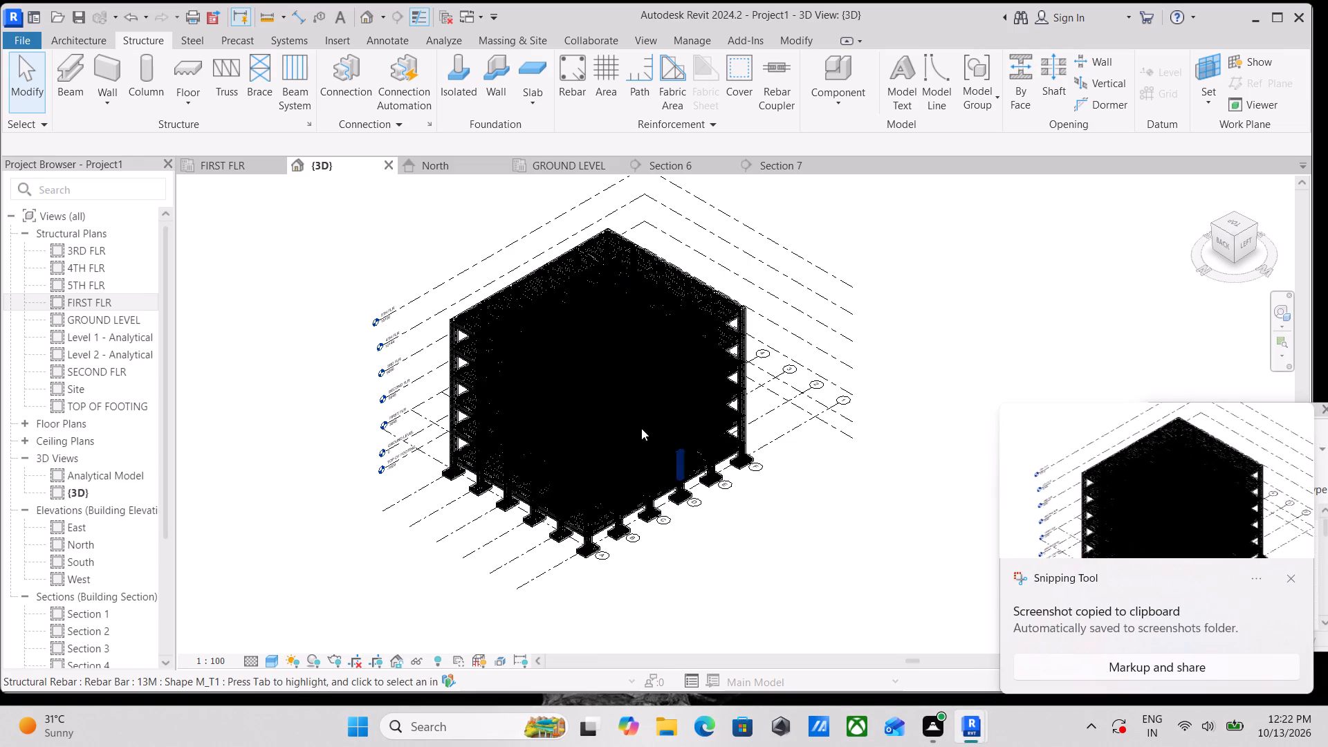
# Temporarily hide all 13M rebar instances in the 3D view.
pyautogui.scroll(2, 639, 409)
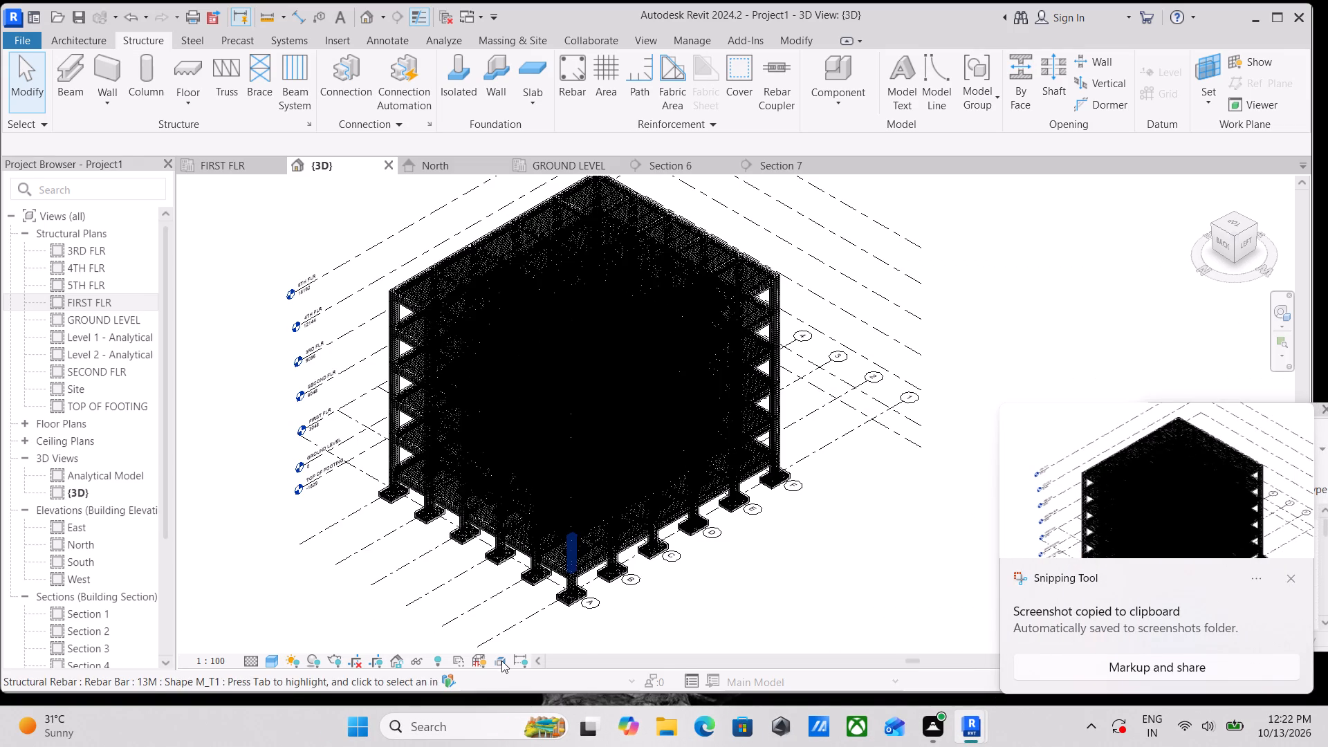
pyautogui.scroll(3, 719, 690)
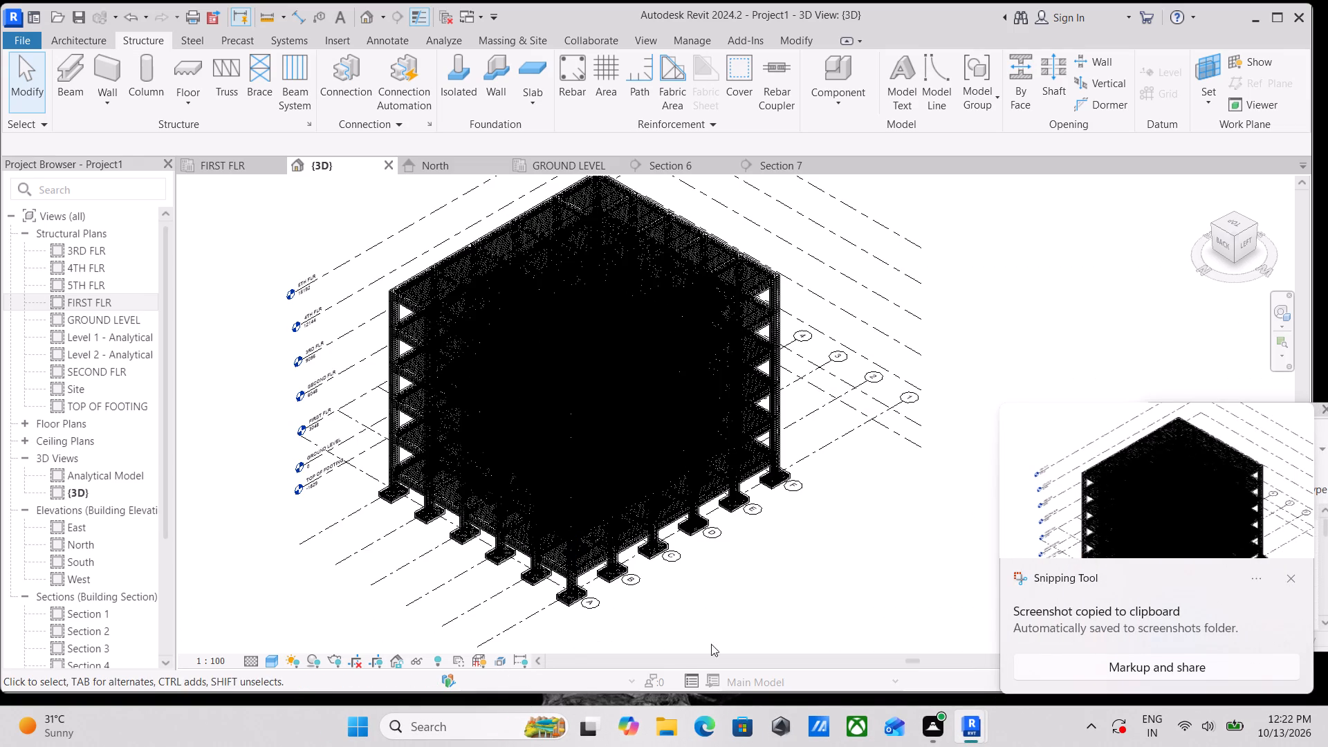
pyautogui.scroll(1, 464, 647)
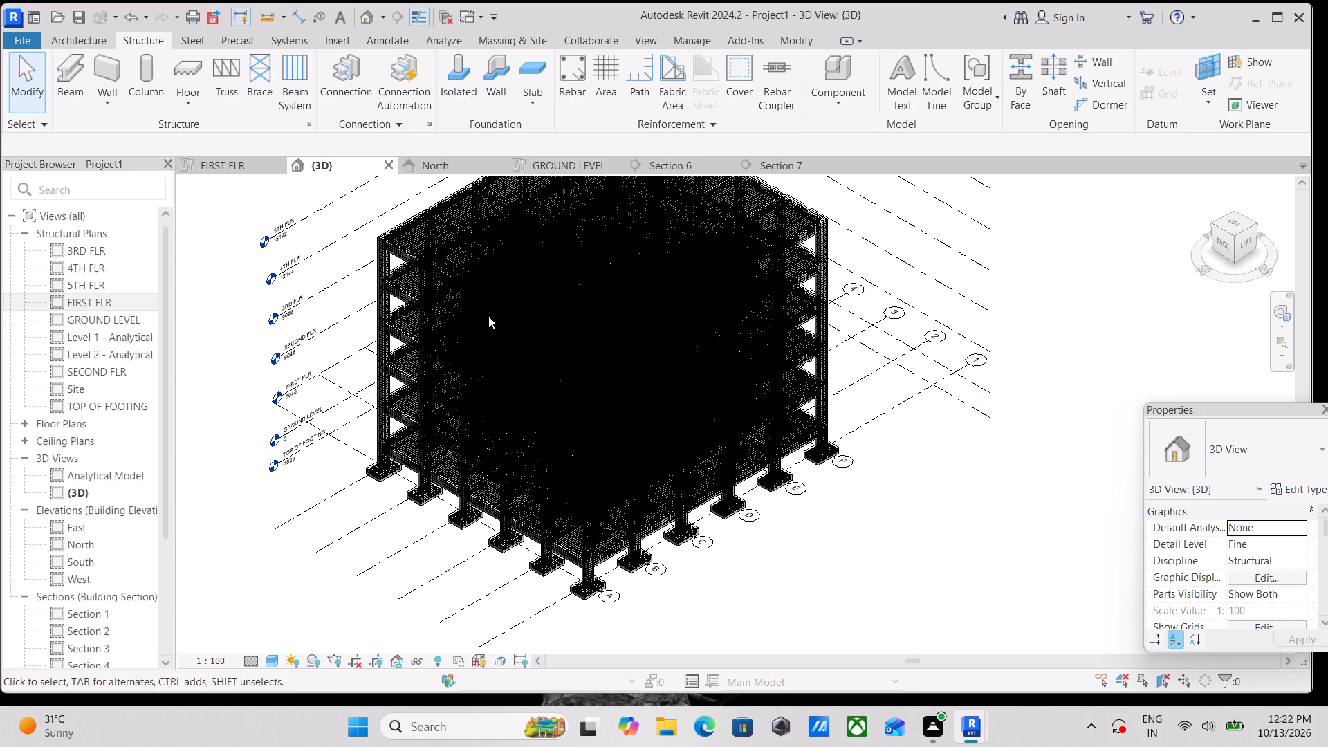
pyautogui.scroll(3, 444, 297)
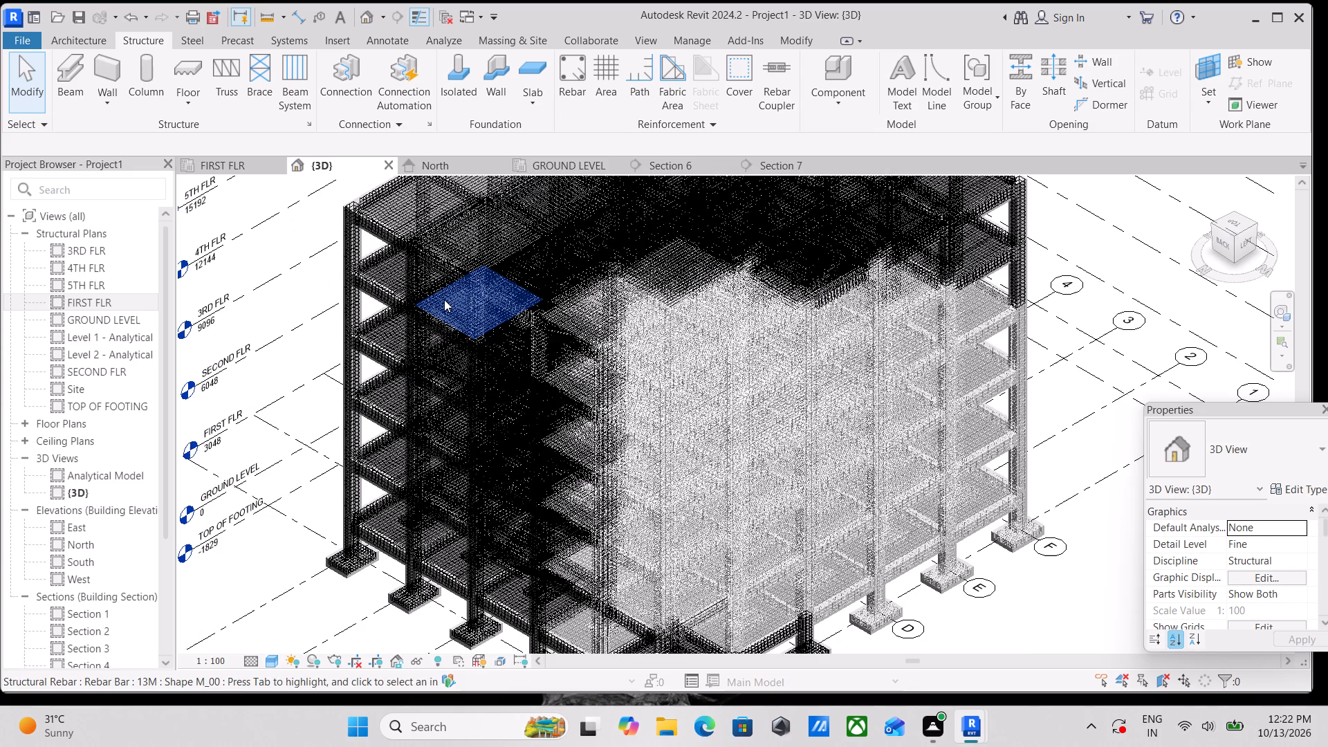
pyautogui.click(444, 299)
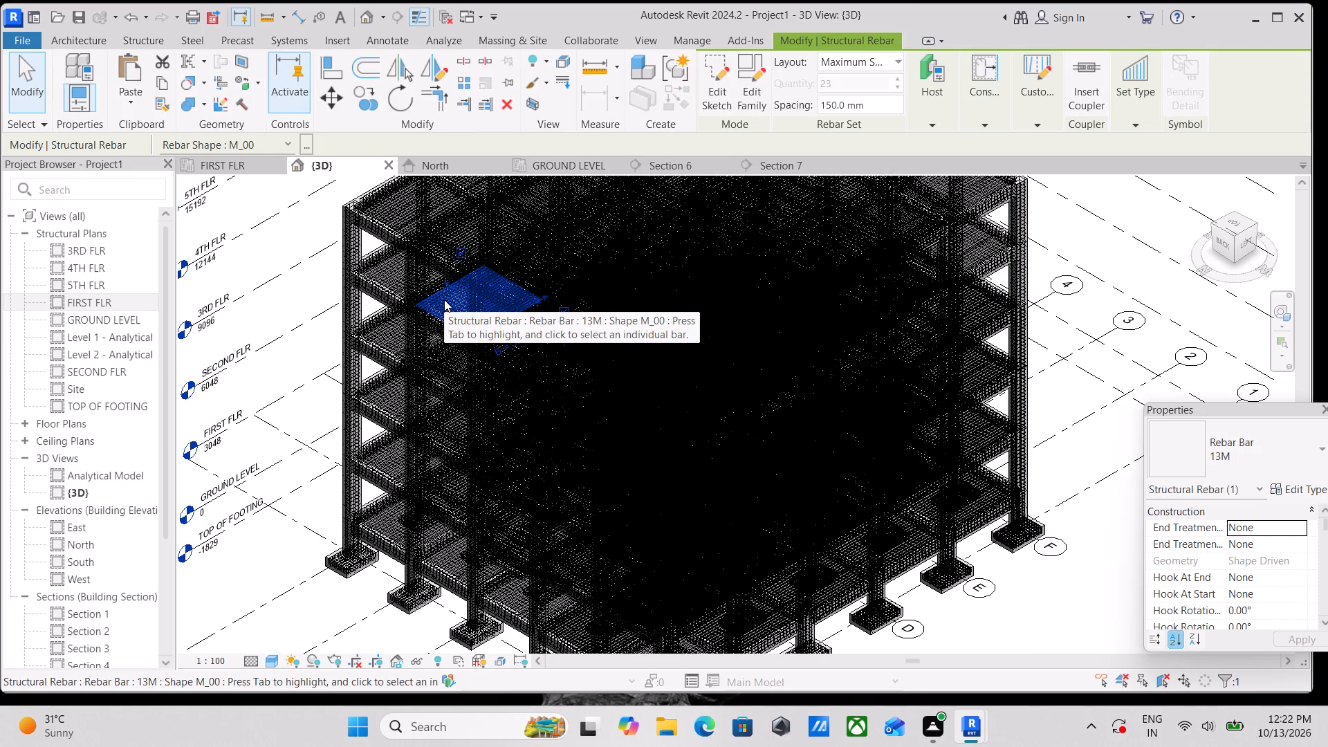
pyautogui.write('sa')
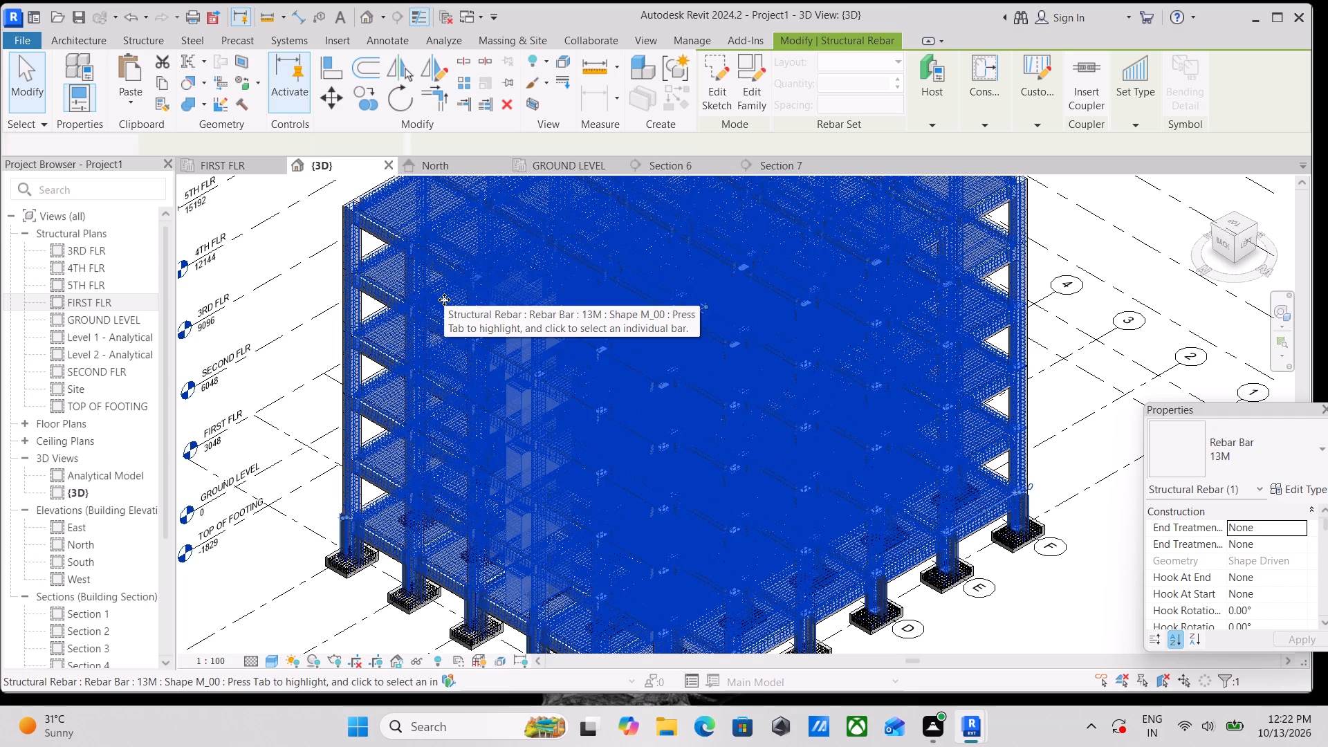
pyautogui.write('hh')
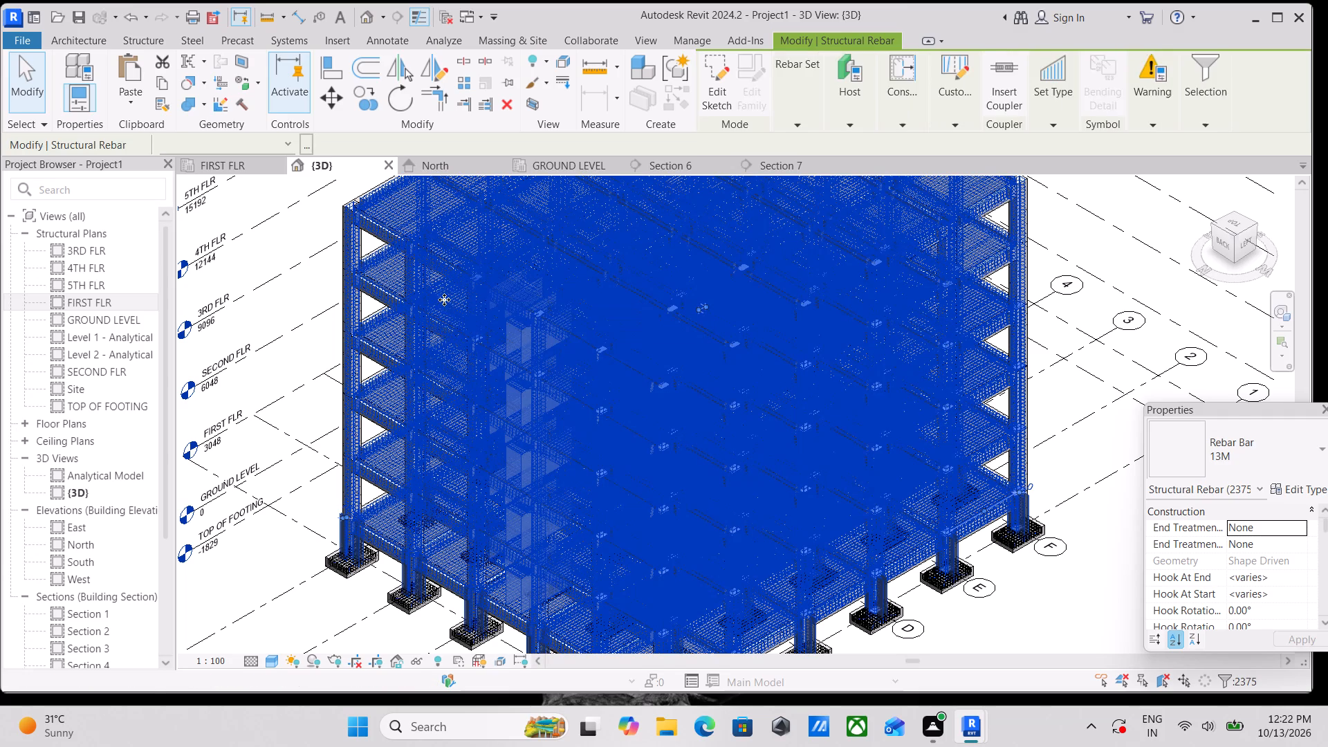
# Temporarily hide all 16M rebar instances in the footings in the 3D view.
pyautogui.moveTo(487, 335); pyautogui.dragTo(499, 283, button='middle')
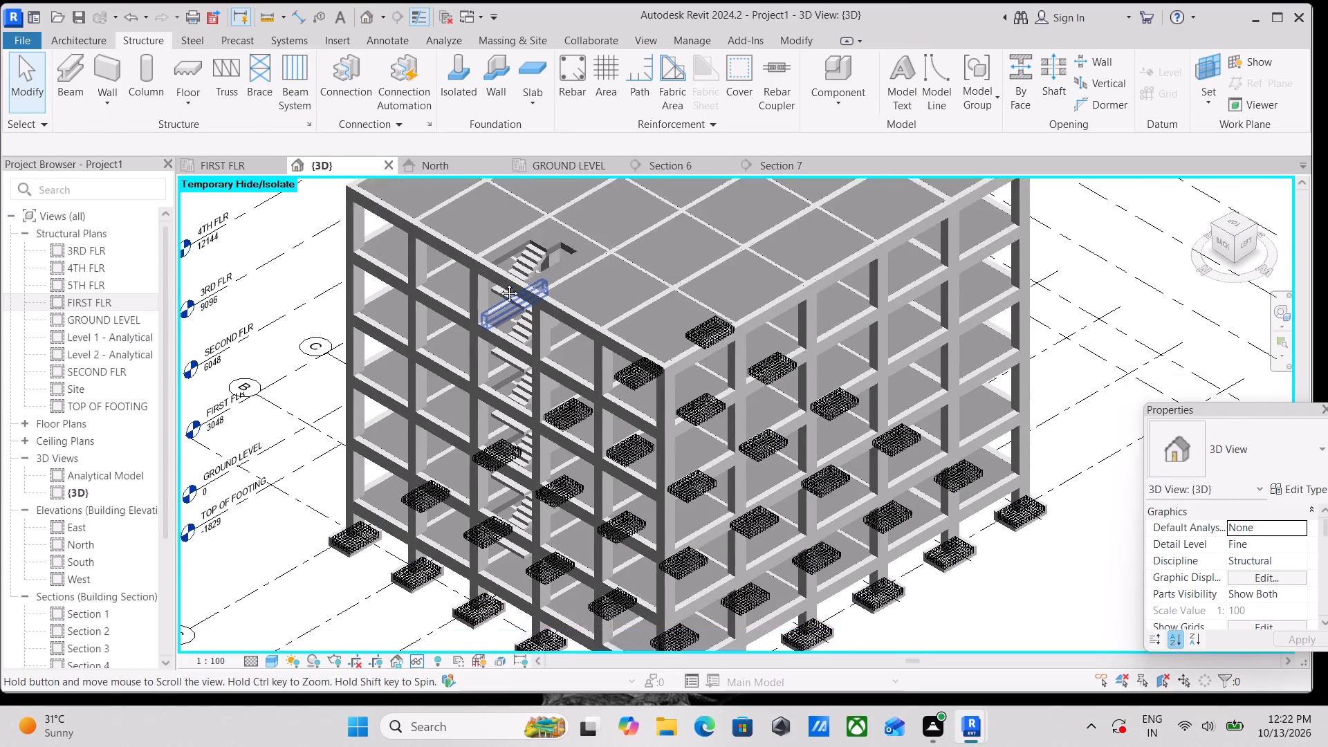
pyautogui.moveTo(499, 283); pyautogui.dragTo(524, 193, button='middle')
pyautogui.scroll(1, 524, 190)
pyautogui.scroll(3, 438, 376)
pyautogui.scroll(3, 373, 470)
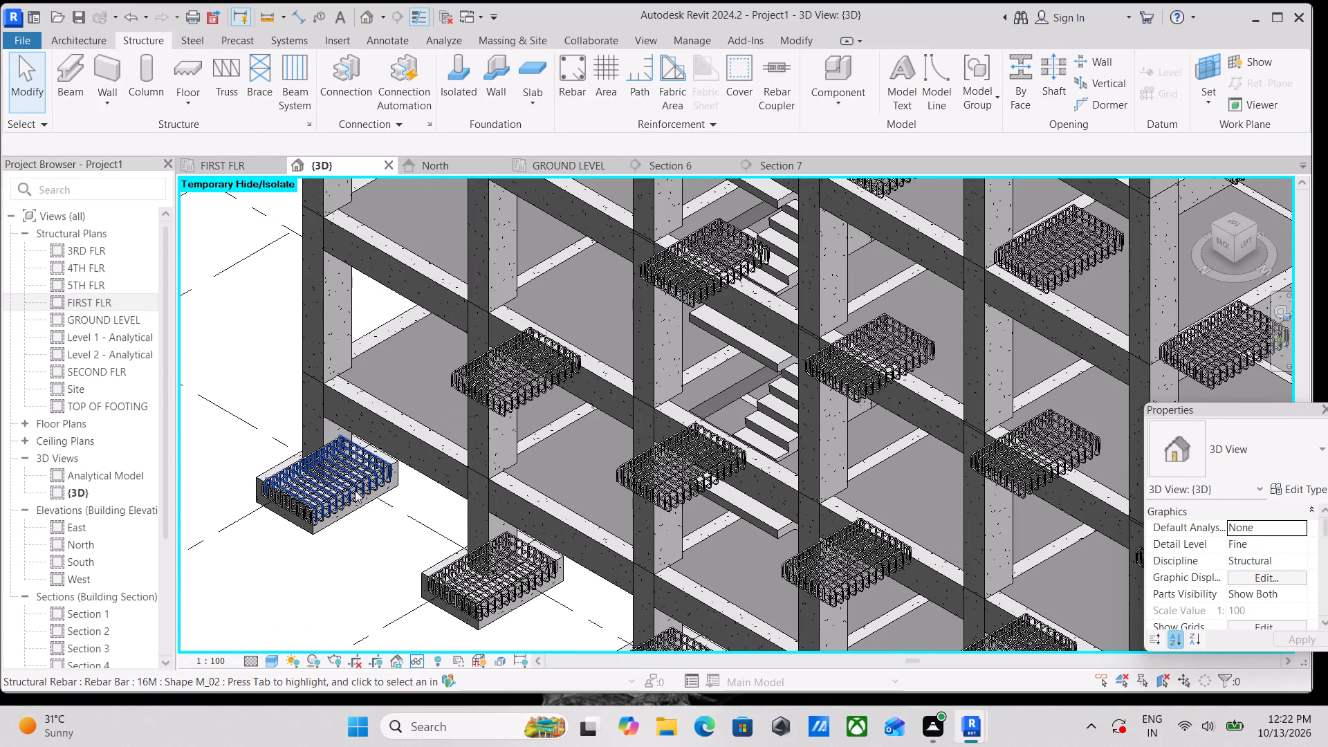
pyautogui.click(355, 490)
pyautogui.press('s')
pyautogui.press('a')
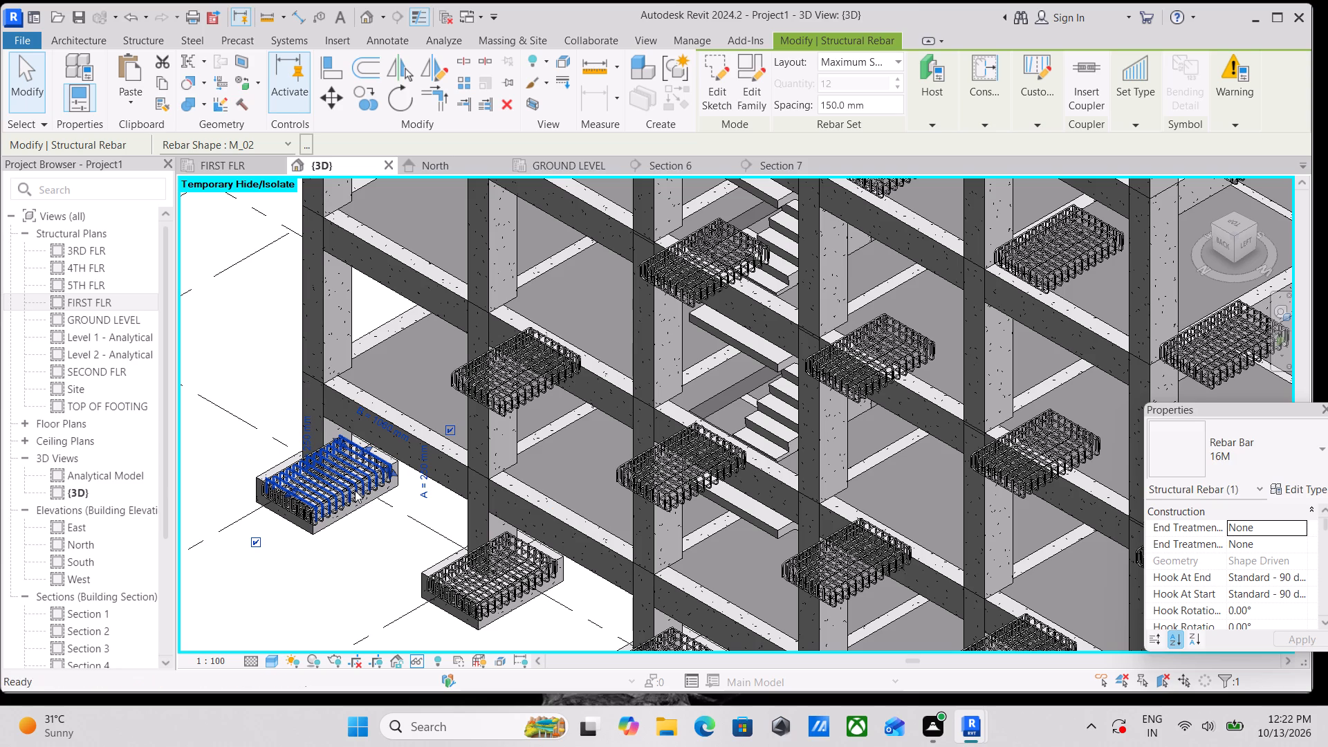
pyautogui.scroll(-2, 355, 490)
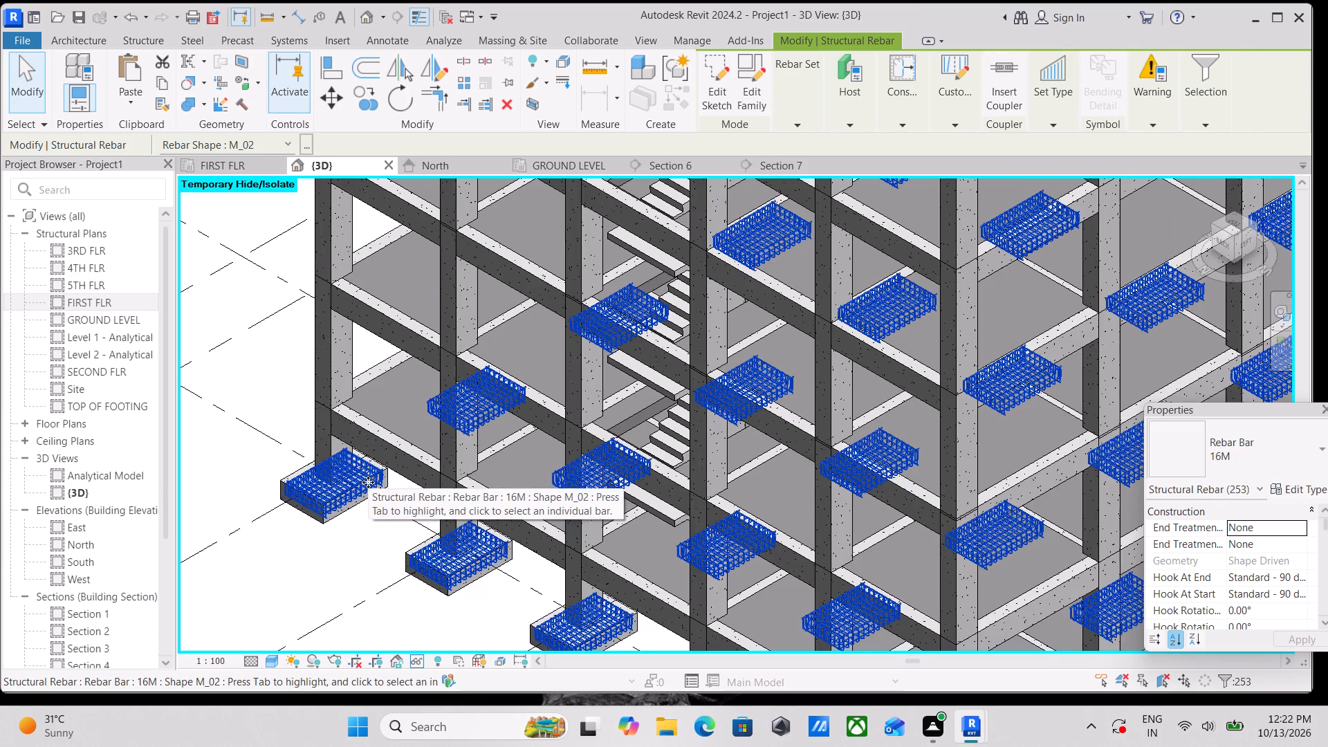
pyautogui.write('hh')
# Examine the bare concrete frame, the top slab's stair opening and the stair flights from the back-left top corner.
pyautogui.scroll(-10, 368, 482)
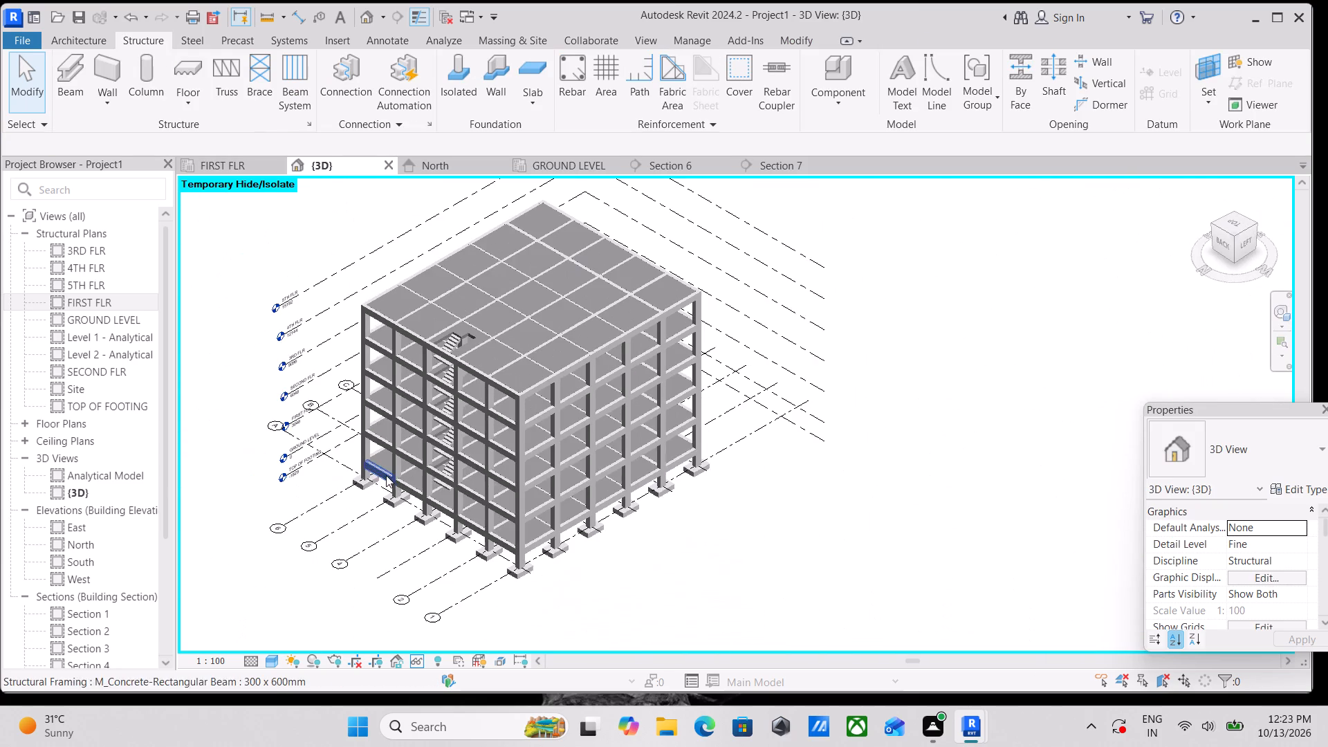
pyautogui.moveTo(386, 475); pyautogui.dragTo(572, 448, button='middle')
pyautogui.scroll(3, 572, 448)
pyautogui.scroll(-2, 572, 448)
pyautogui.moveTo(572, 448); pyautogui.dragTo(484, 511, button='middle')
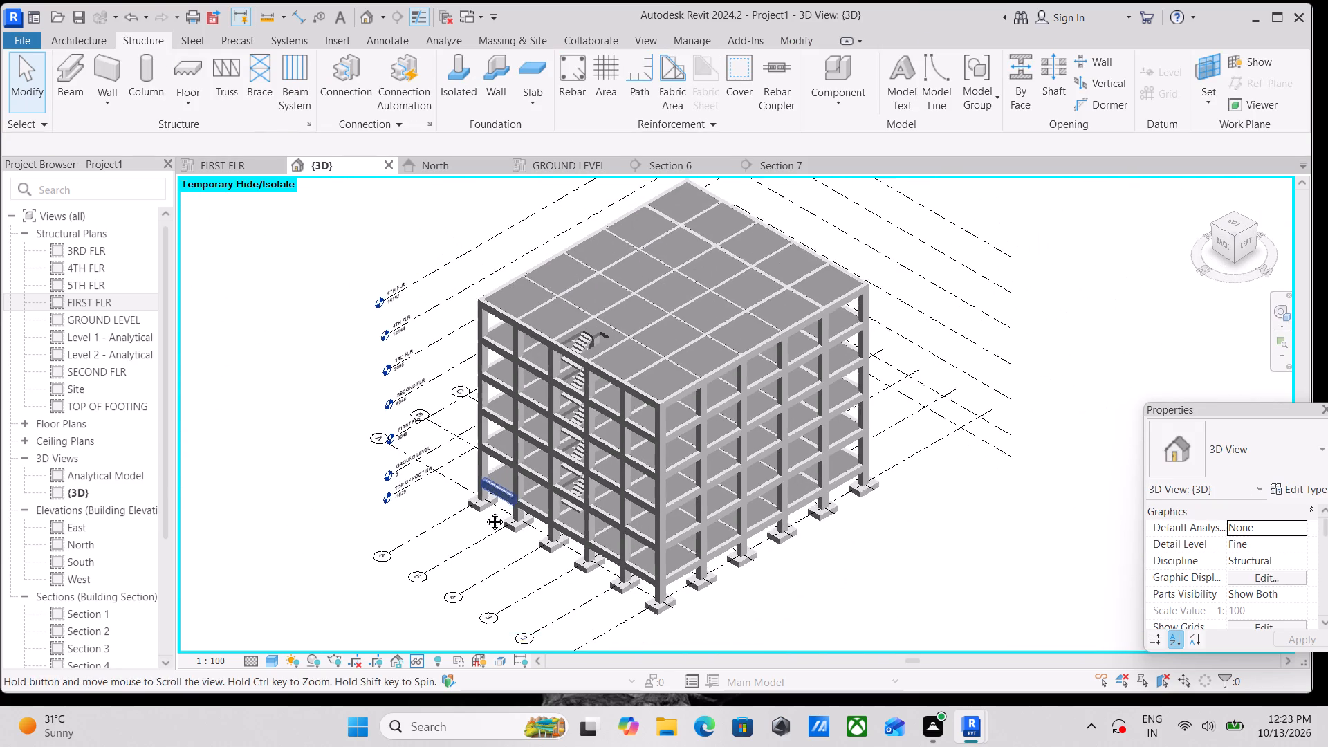
pyautogui.moveTo(484, 511); pyautogui.dragTo(484, 512, button='middle')
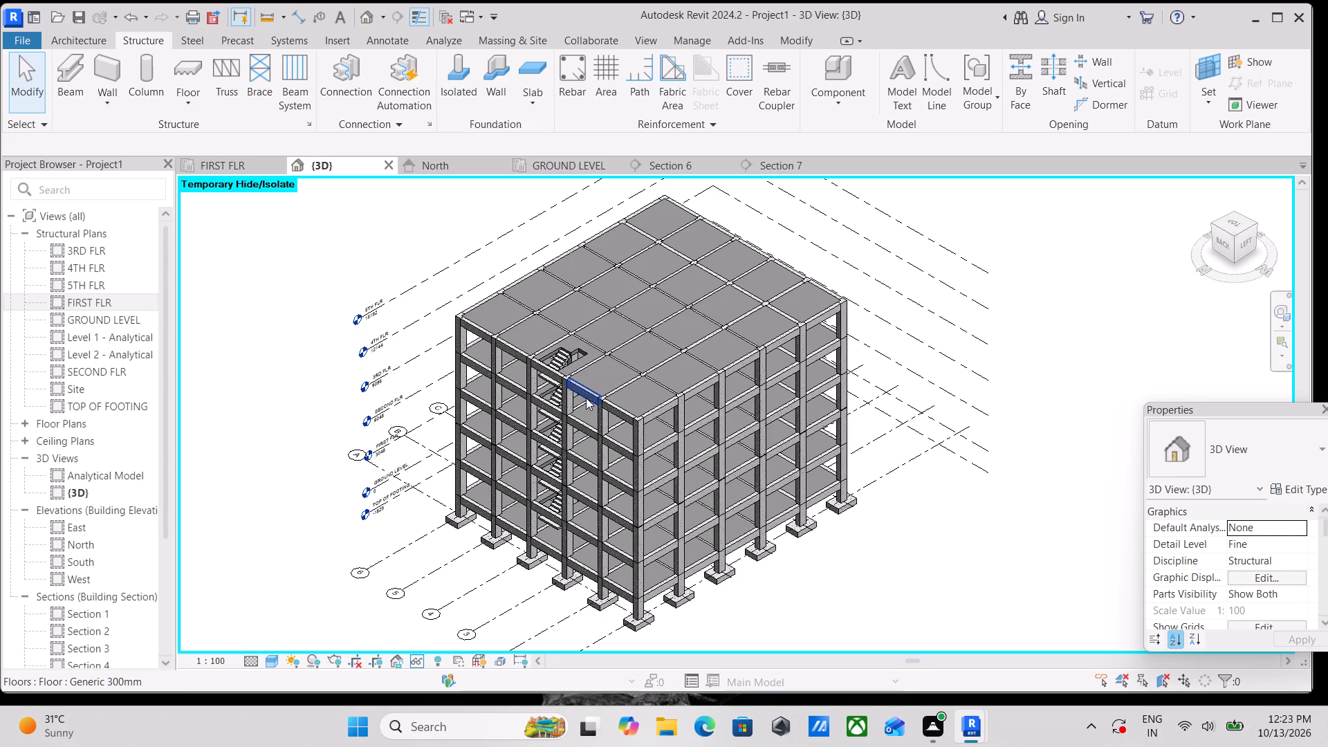
pyautogui.scroll(2, 586, 398)
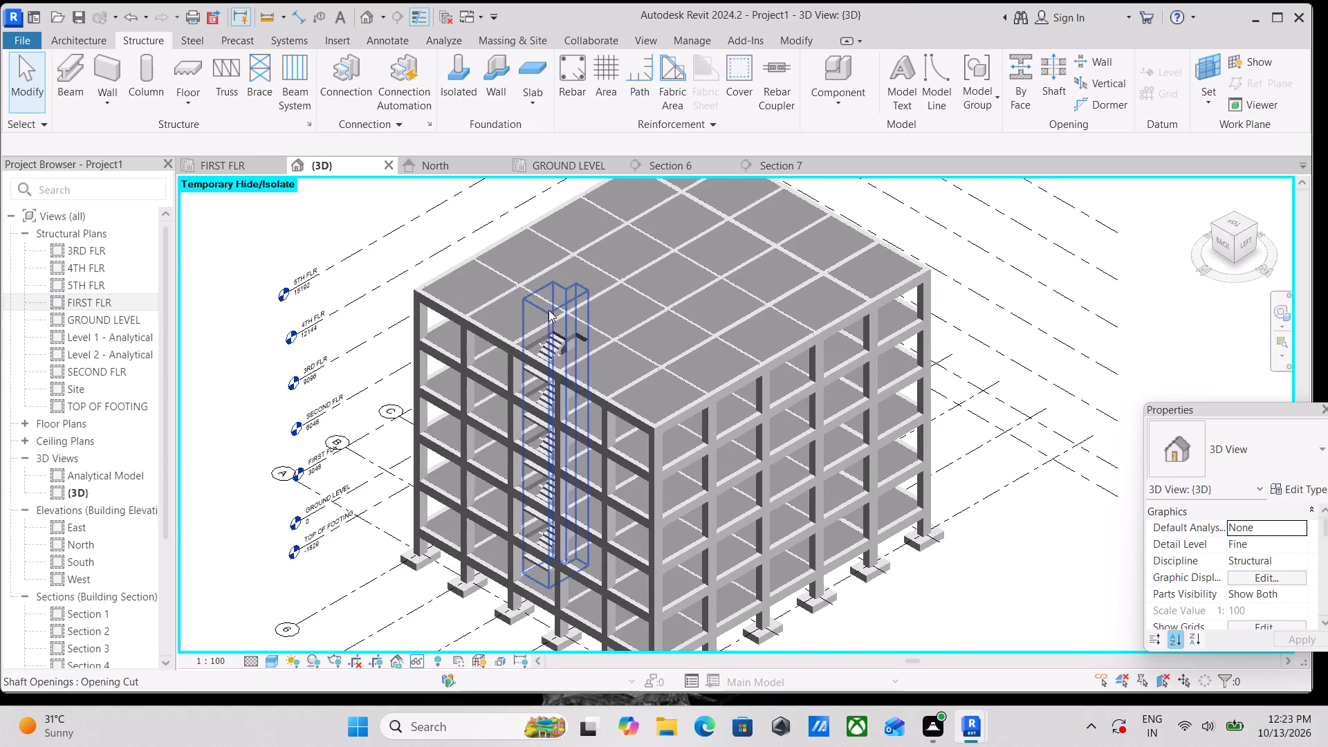
pyautogui.scroll(4, 548, 310)
pyautogui.moveTo(544, 415); pyautogui.dragTo(557, 365, button='middle')
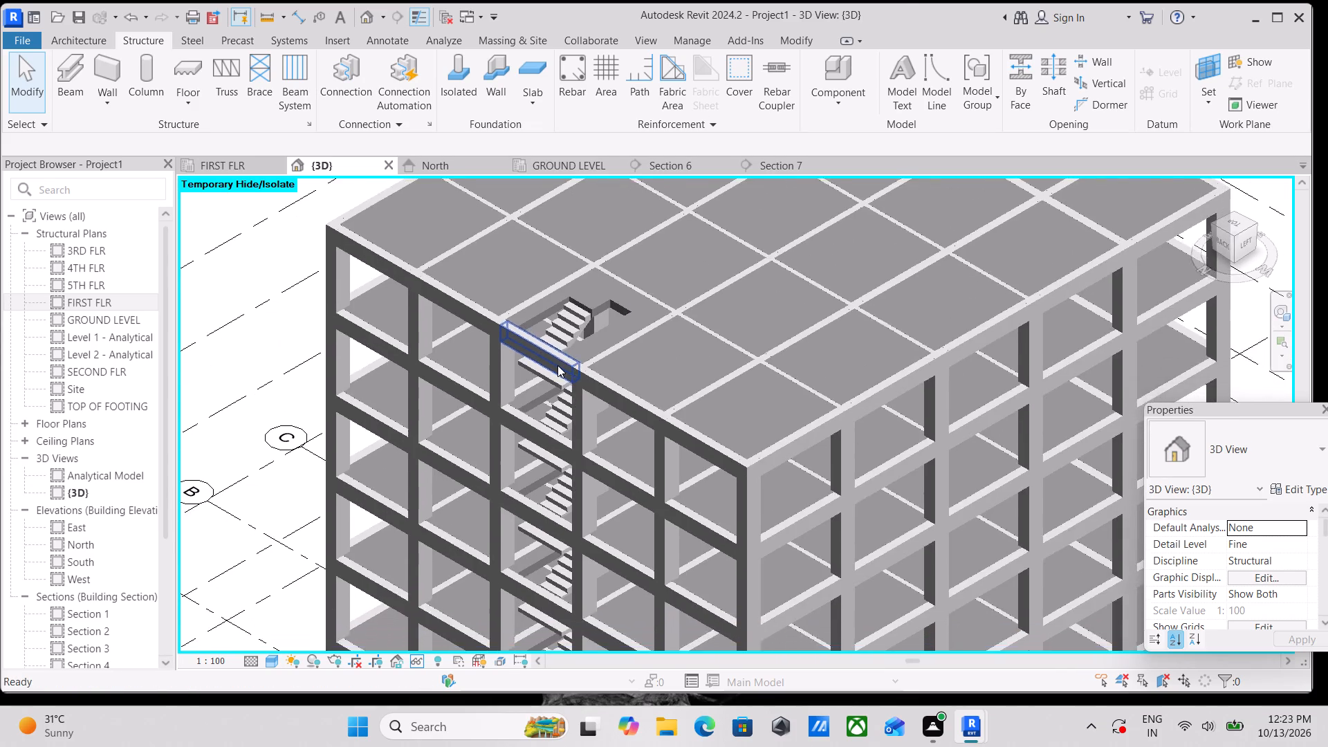
pyautogui.scroll(-5, 557, 365)
pyautogui.moveTo(557, 365); pyautogui.dragTo(539, 422, button='middle')
pyautogui.moveTo(556, 416); pyautogui.dragTo(649, 338, button='middle')
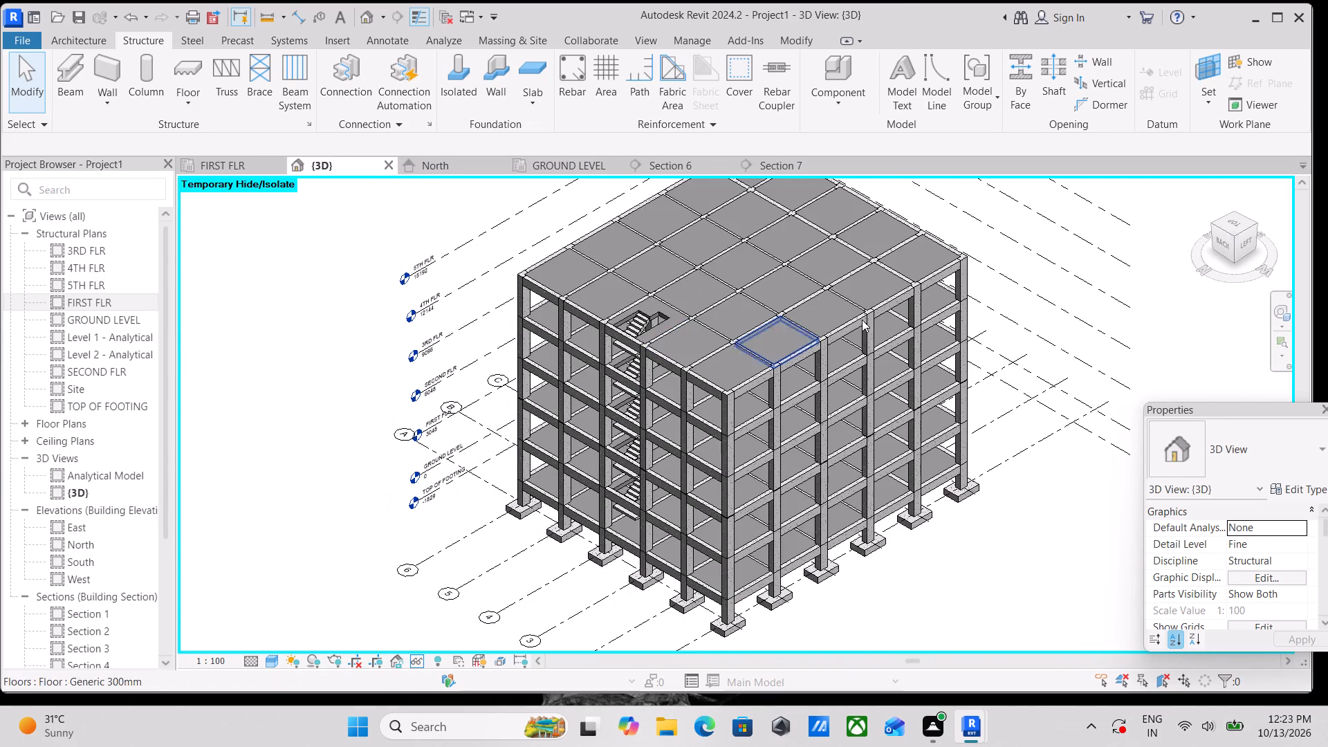
# Examine the frame, its levels and the stacked stairs from the back and the back-left edge.
pyautogui.click(1223, 243)
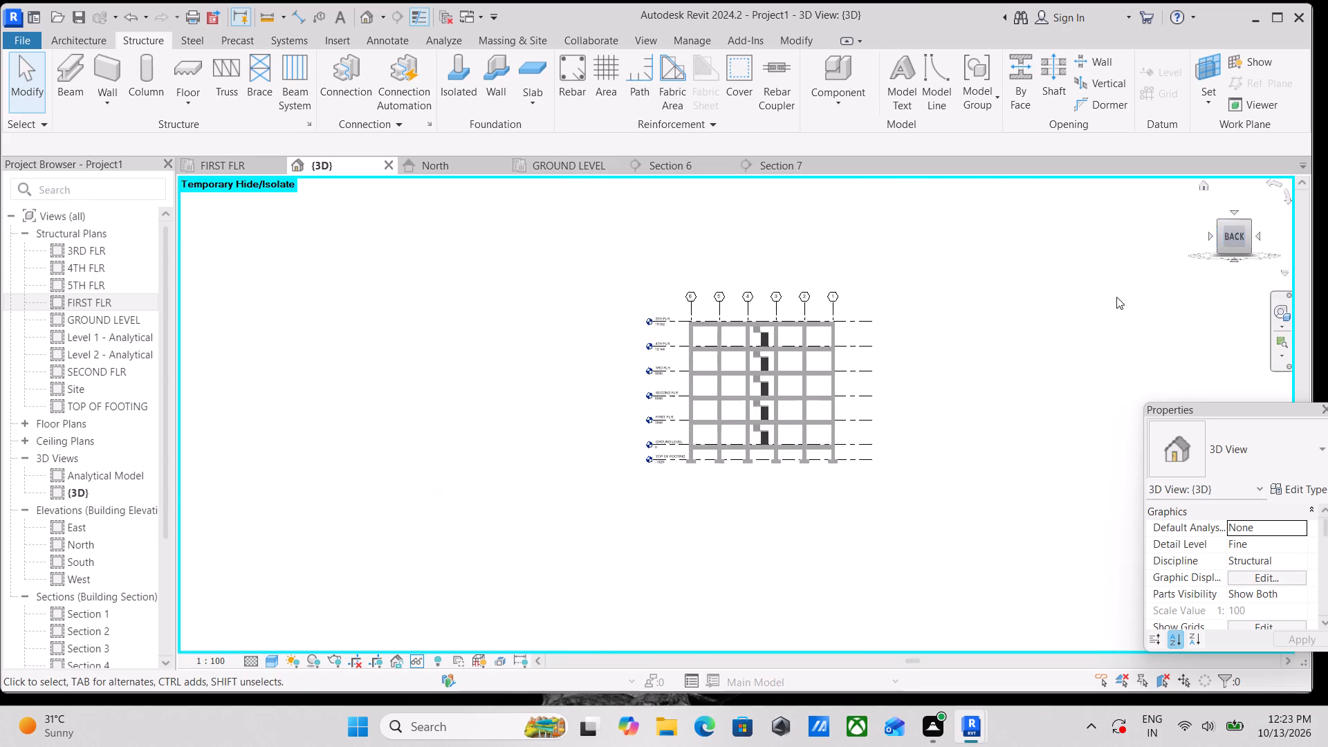
pyautogui.scroll(4, 900, 430)
pyautogui.scroll(3, 846, 455)
pyautogui.moveTo(803, 391); pyautogui.dragTo(871, 394, button='middle')
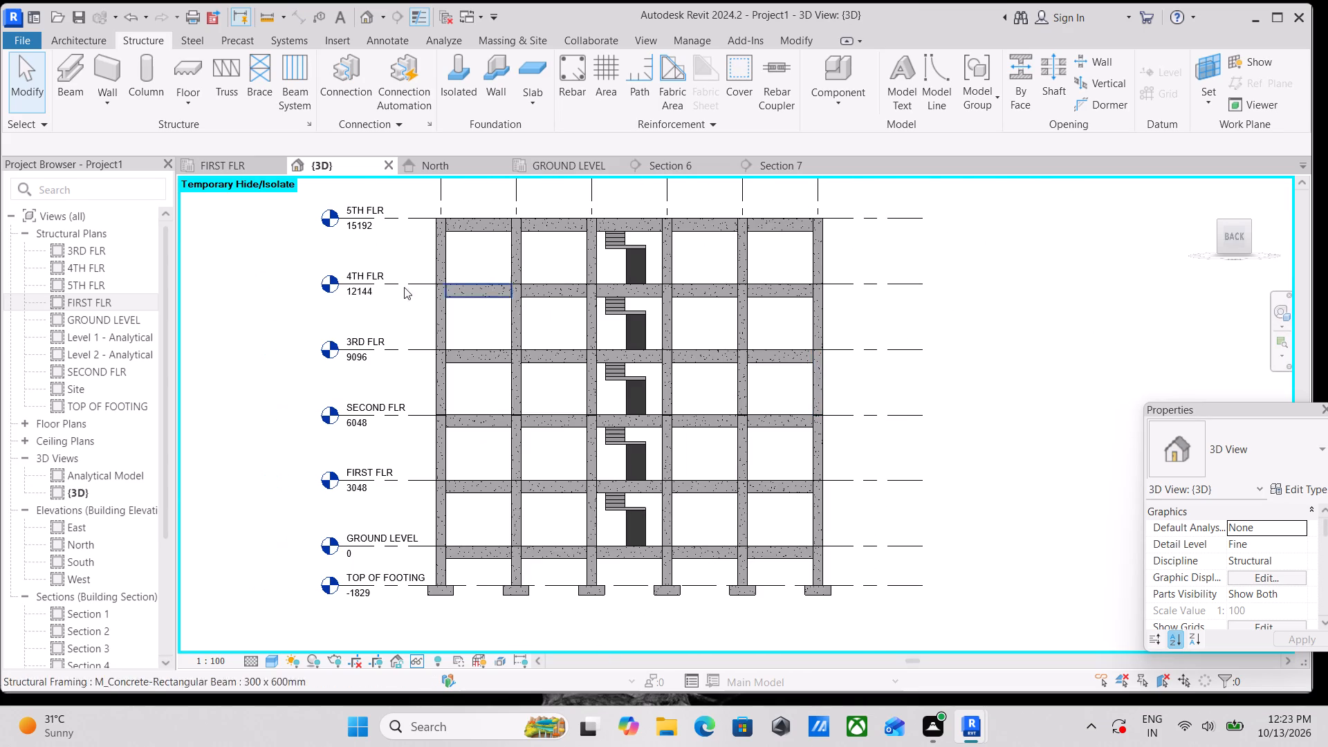
pyautogui.moveTo(370, 283); pyautogui.dragTo(367, 313, button='middle')
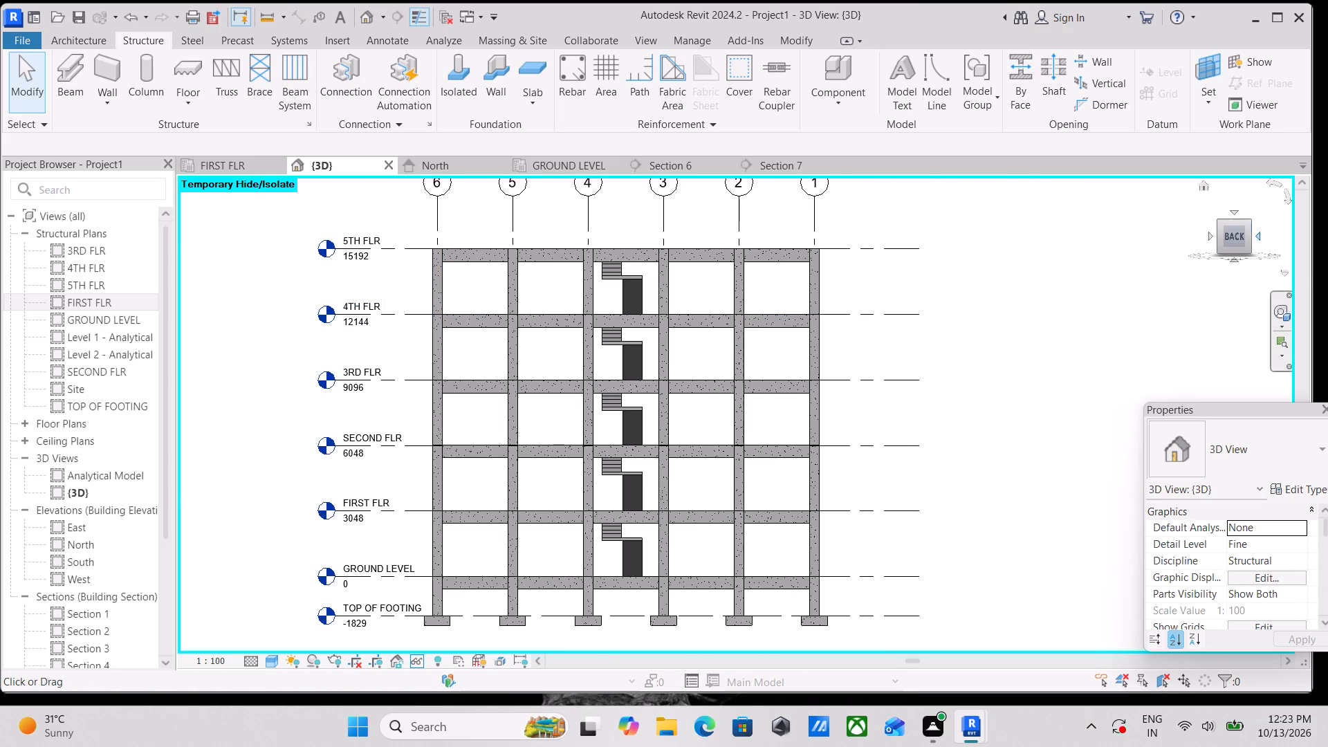
pyautogui.click(1246, 241)
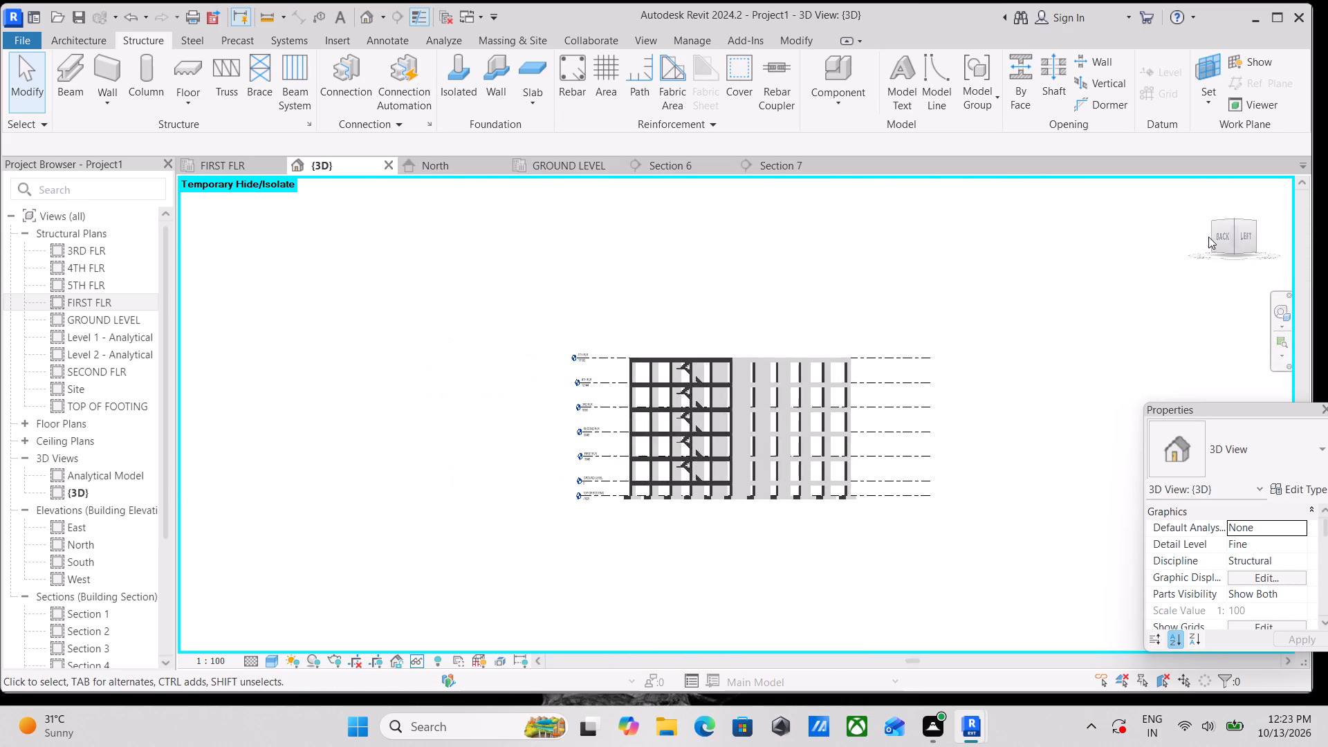
# Orient the 3D view to the back-left top corner and set the rendering quality to Medium.
pyautogui.click(1234, 221)
pyautogui.scroll(2, 928, 430)
pyautogui.moveTo(928, 430); pyautogui.dragTo(938, 288, button='middle')
pyautogui.scroll(4, 851, 348)
pyautogui.moveTo(692, 371); pyautogui.dragTo(689, 445, button='middle')
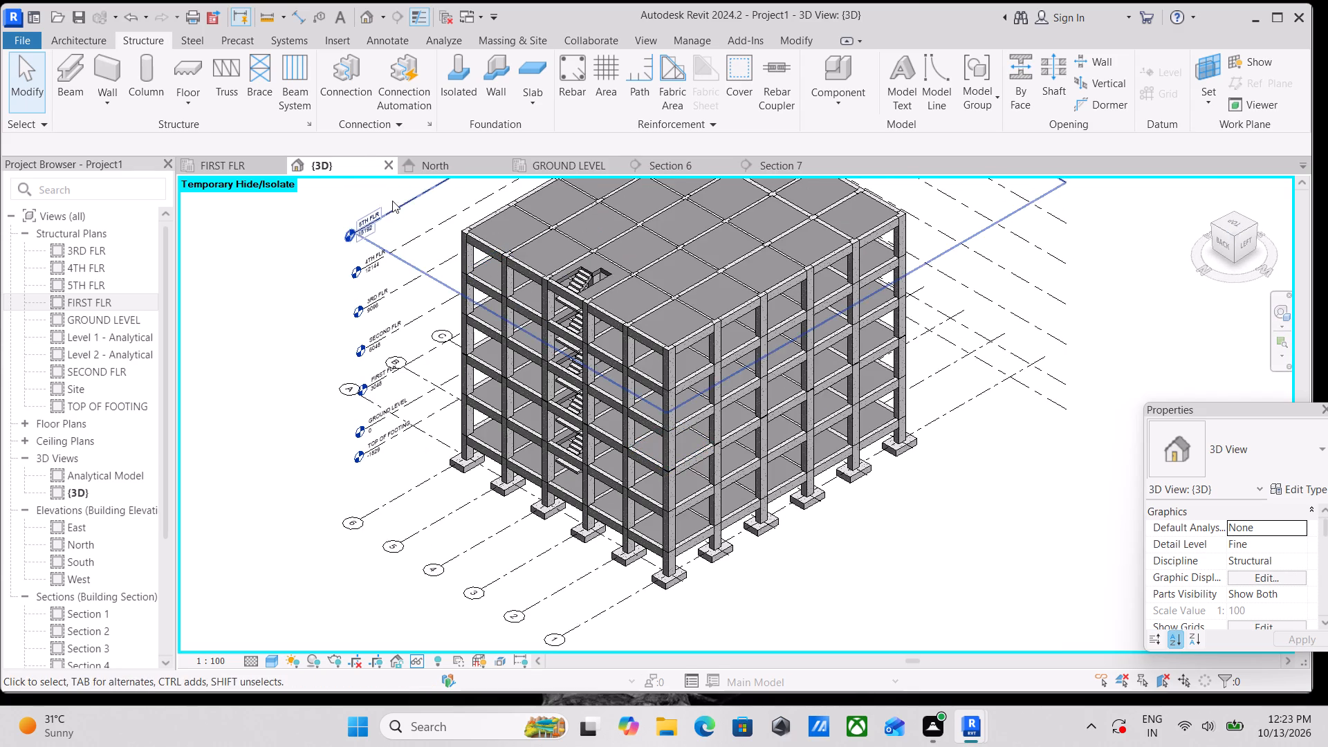
pyautogui.moveTo(365, 262); pyautogui.dragTo(317, 338, button='middle')
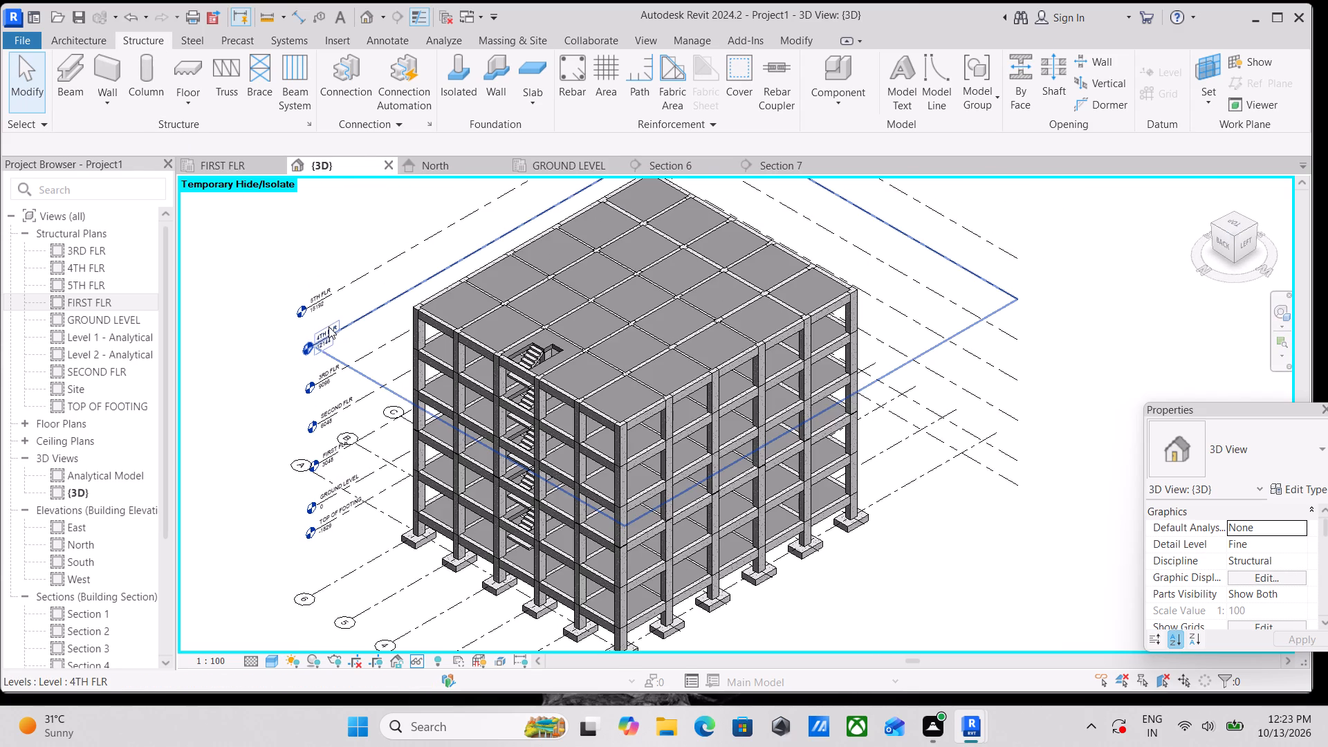
pyautogui.write('rr')
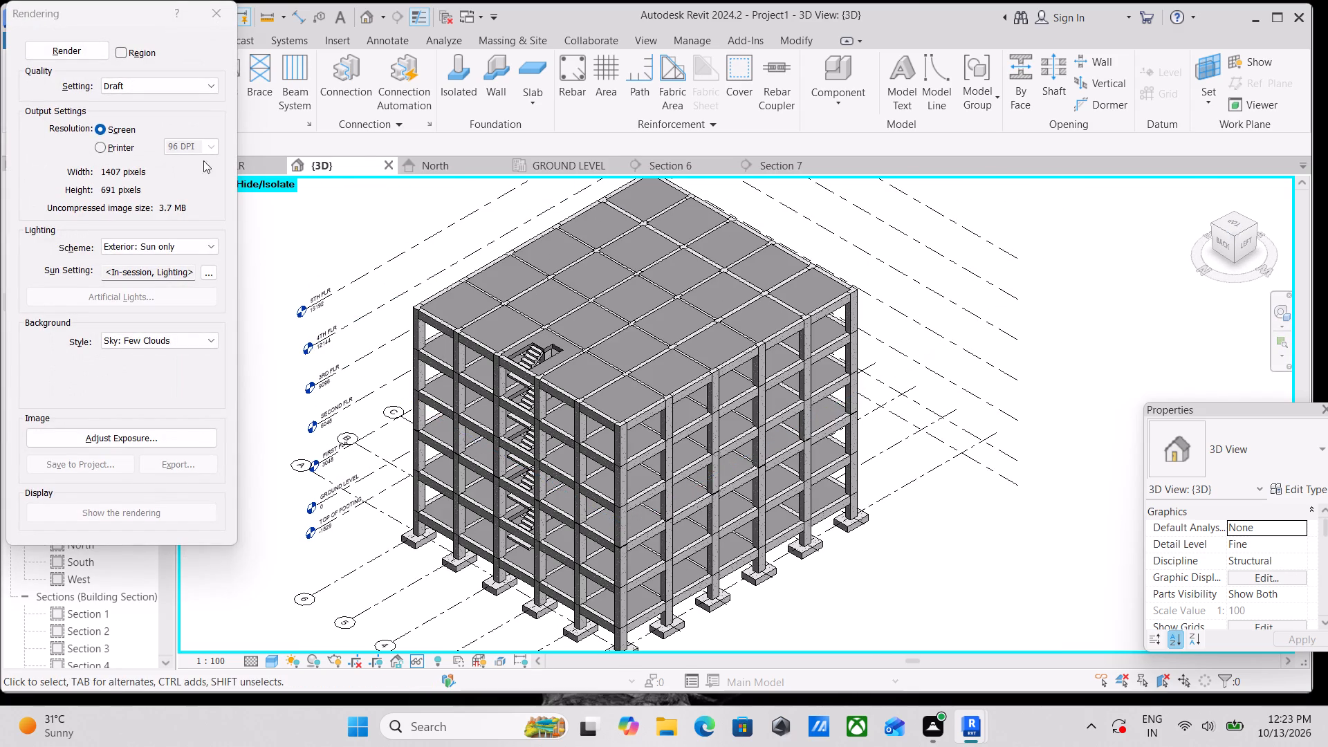
pyautogui.click(177, 85)
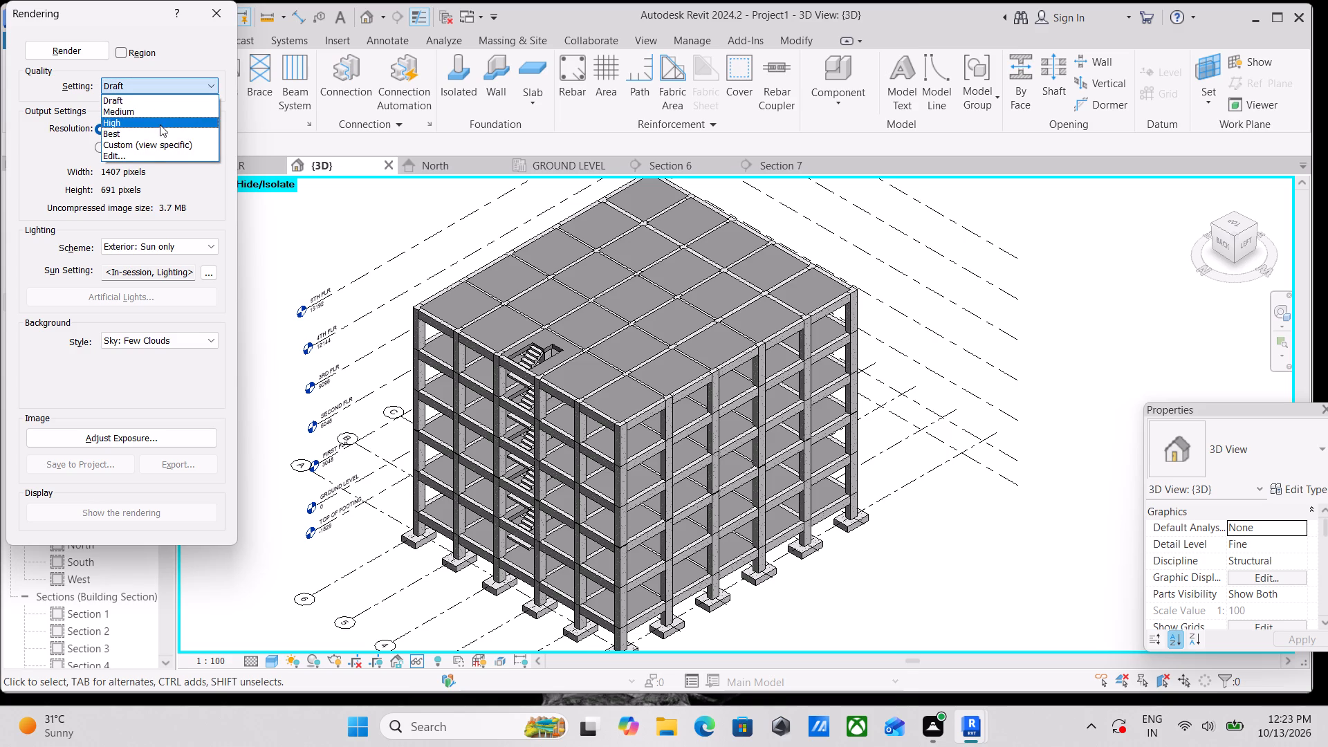
pyautogui.click(148, 109)
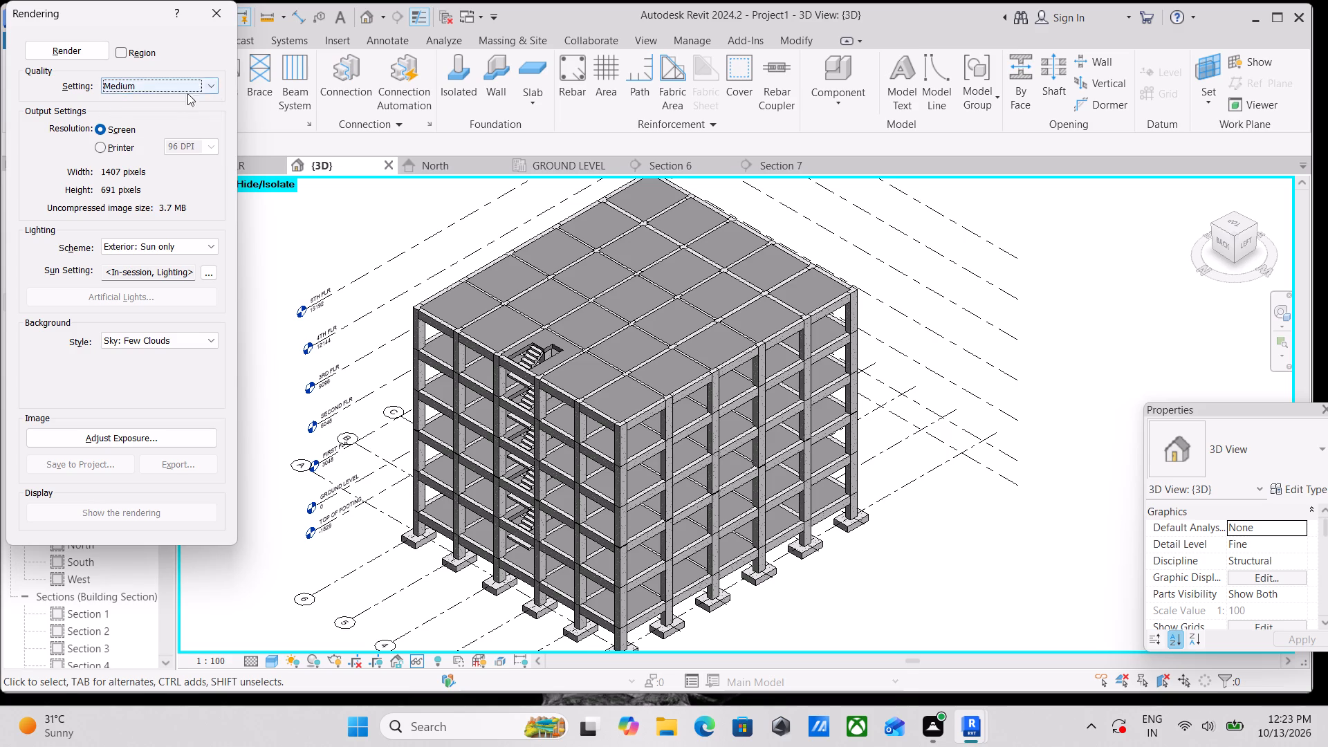
# Enable a render region, pull its right edge in toward the building and place its top edge just above the roof corner.
pyautogui.click(118, 50)
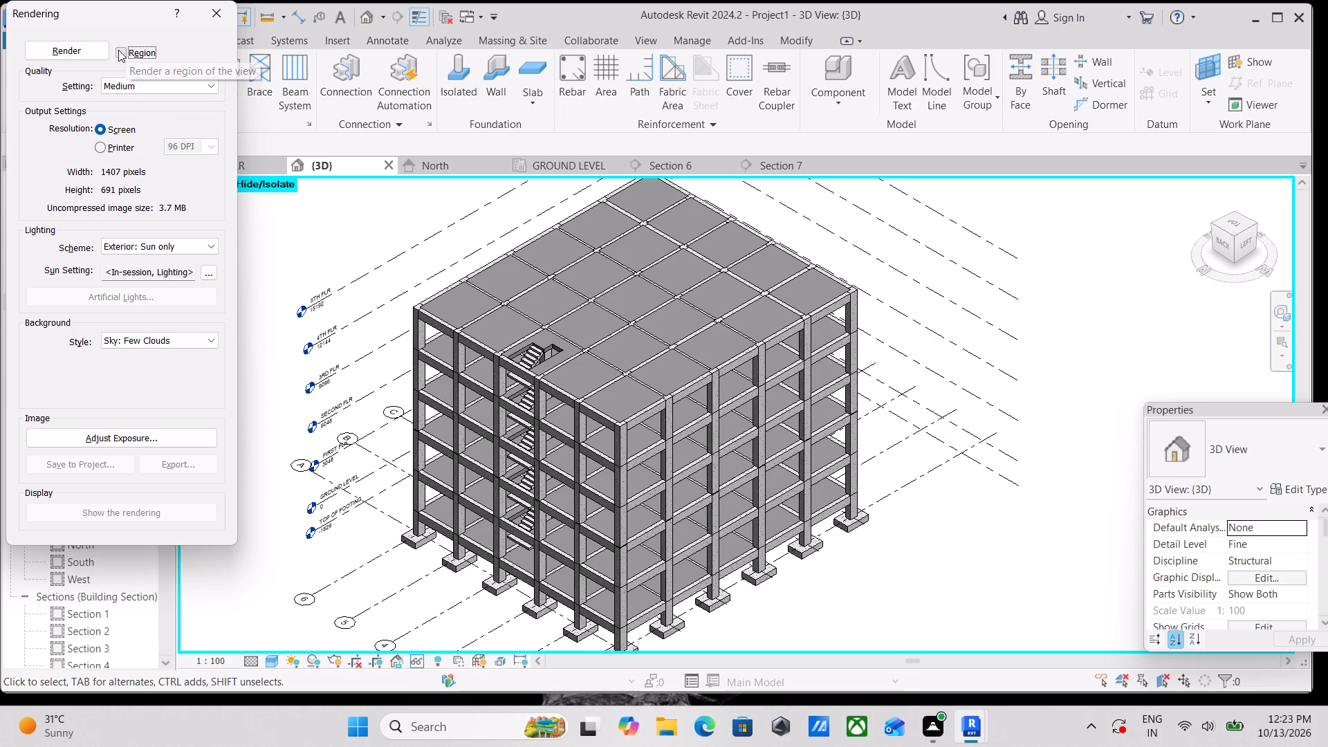
pyautogui.scroll(-3, 362, 293)
pyautogui.scroll(-1, 505, 349)
pyautogui.click(788, 389)
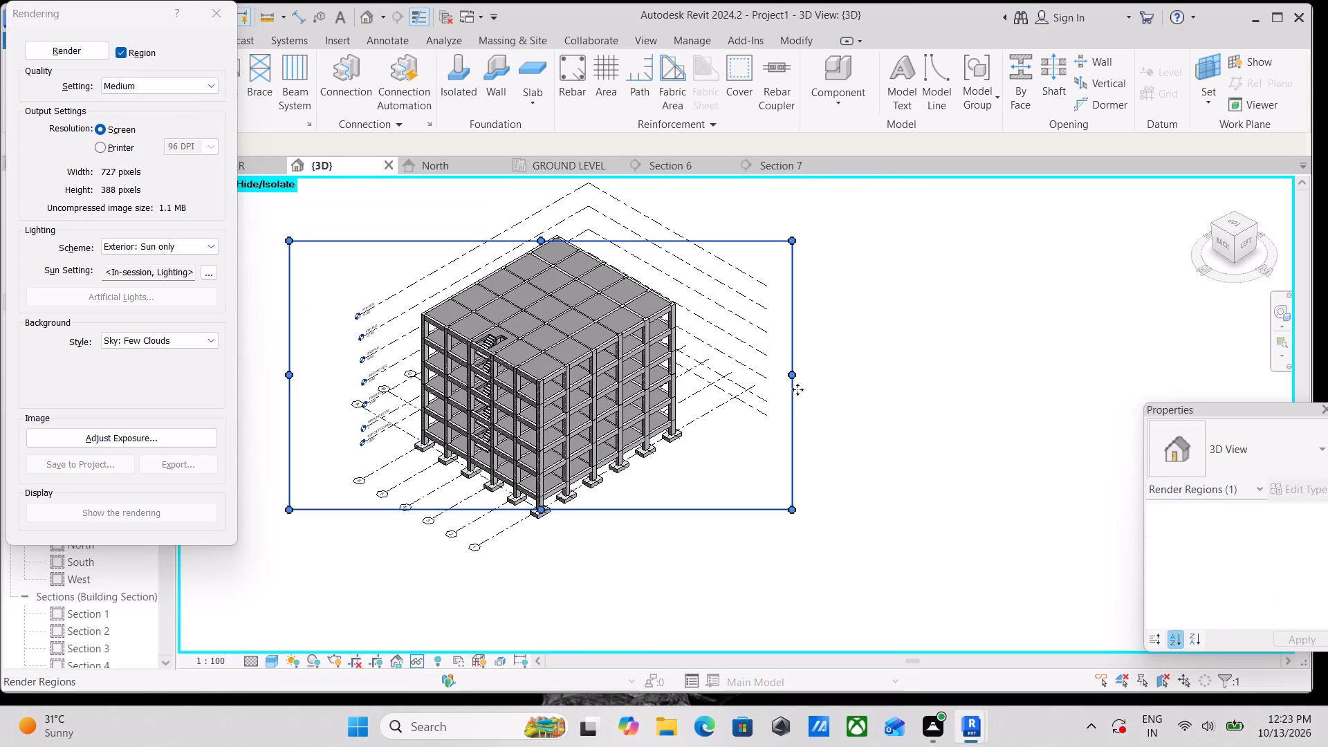
pyautogui.moveTo(793, 380); pyautogui.dragTo(737, 380)
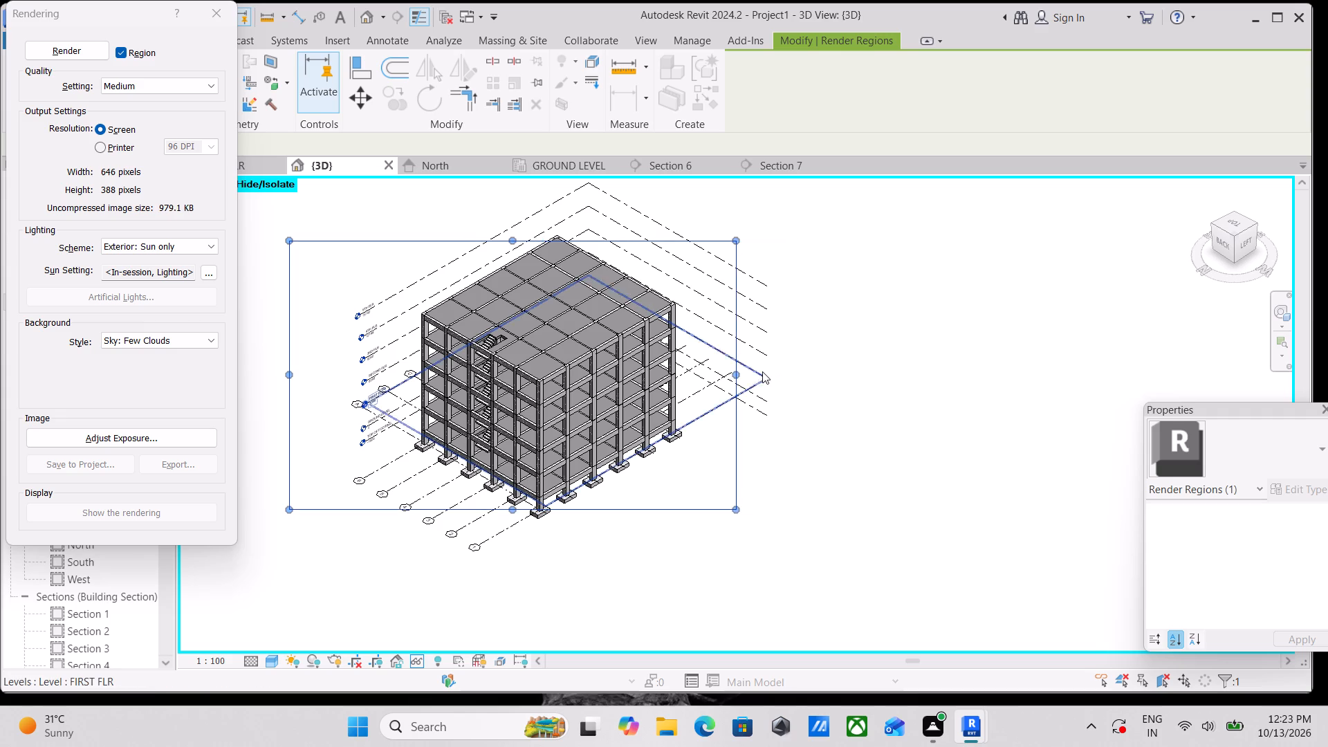
pyautogui.moveTo(735, 372); pyautogui.dragTo(705, 373)
pyautogui.scroll(2, 504, 243)
pyautogui.moveTo(490, 240); pyautogui.dragTo(490, 228)
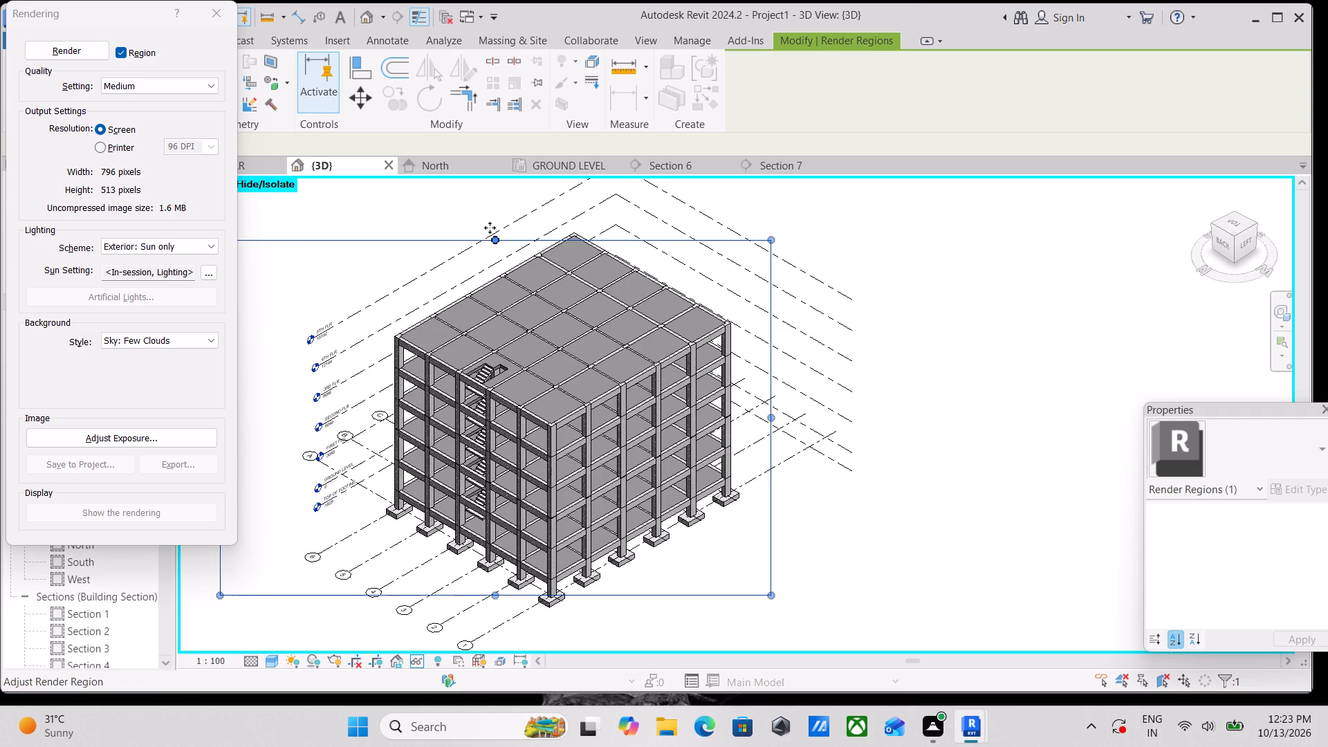
pyautogui.moveTo(490, 228); pyautogui.dragTo(501, 211)
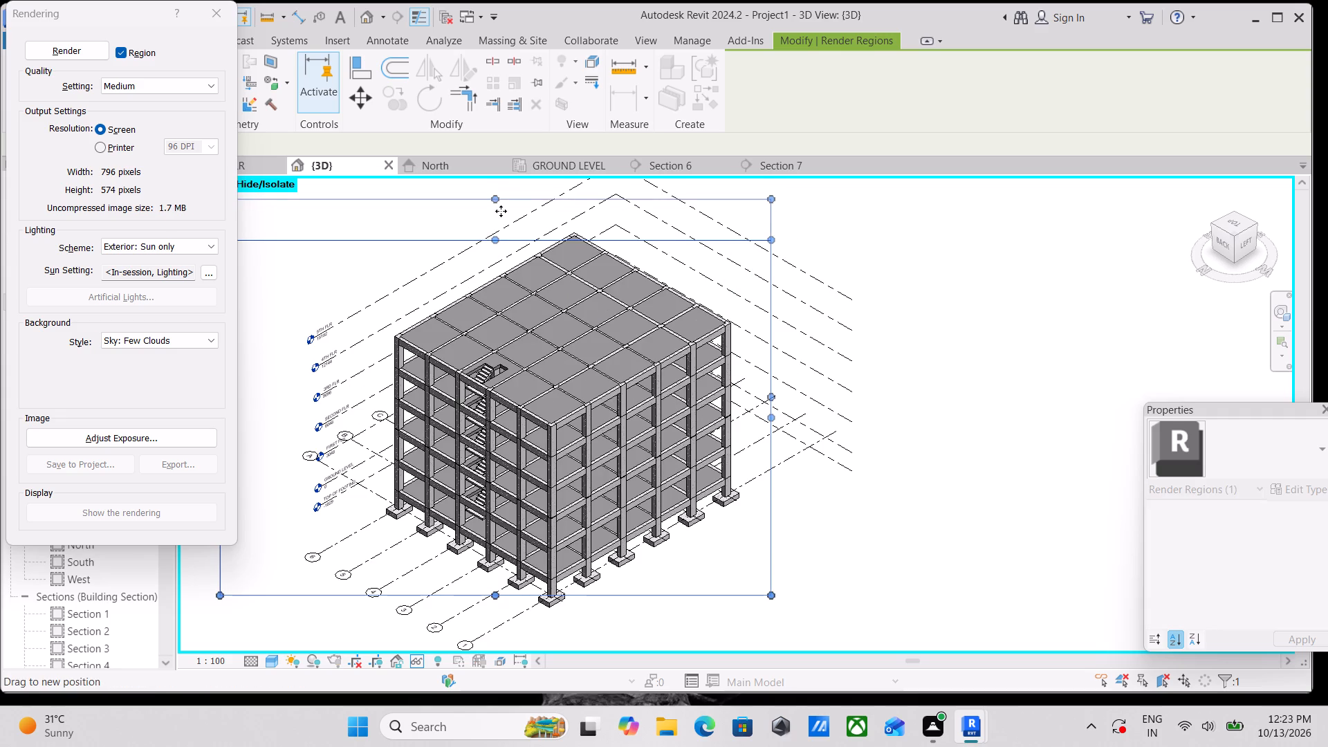
pyautogui.moveTo(501, 211); pyautogui.dragTo(504, 232)
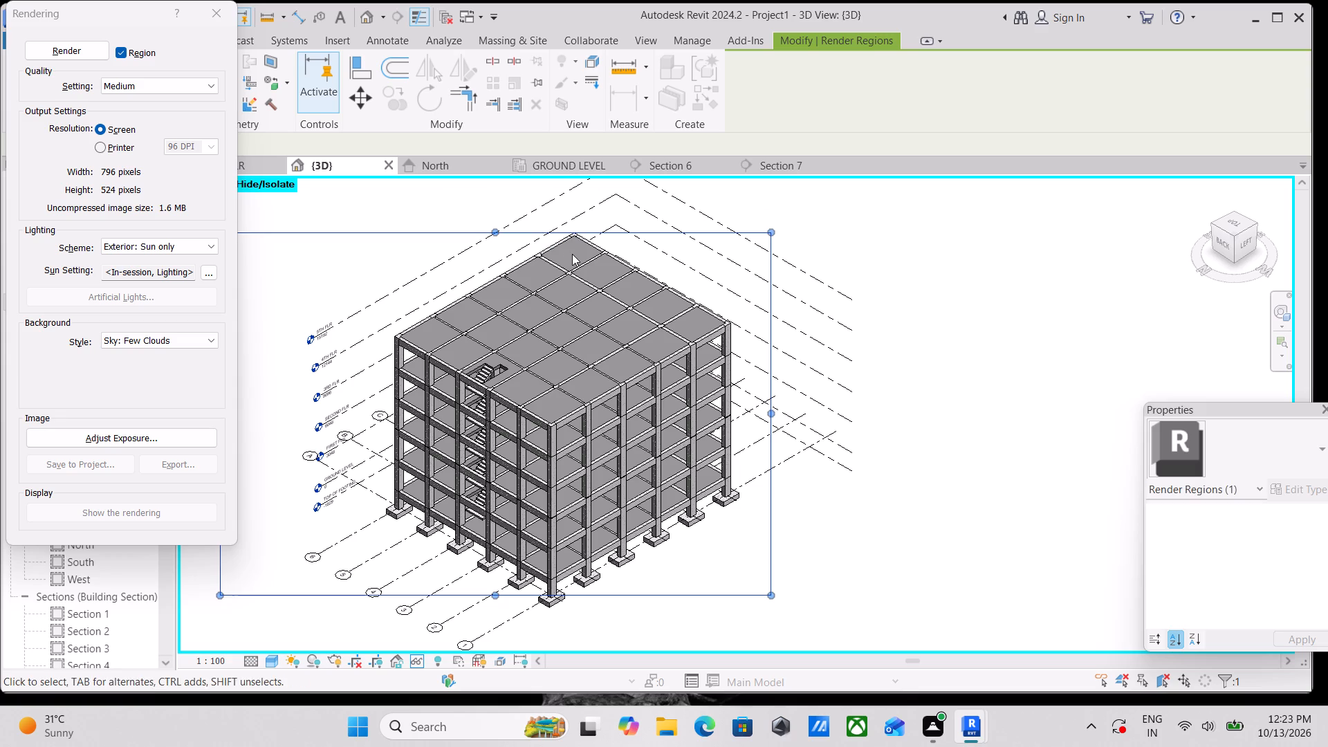
# Pull the render region's left edge in close to the frame and lower its bottom edge below the front corner footing.
pyautogui.moveTo(550, 254); pyautogui.dragTo(667, 261, button='middle')
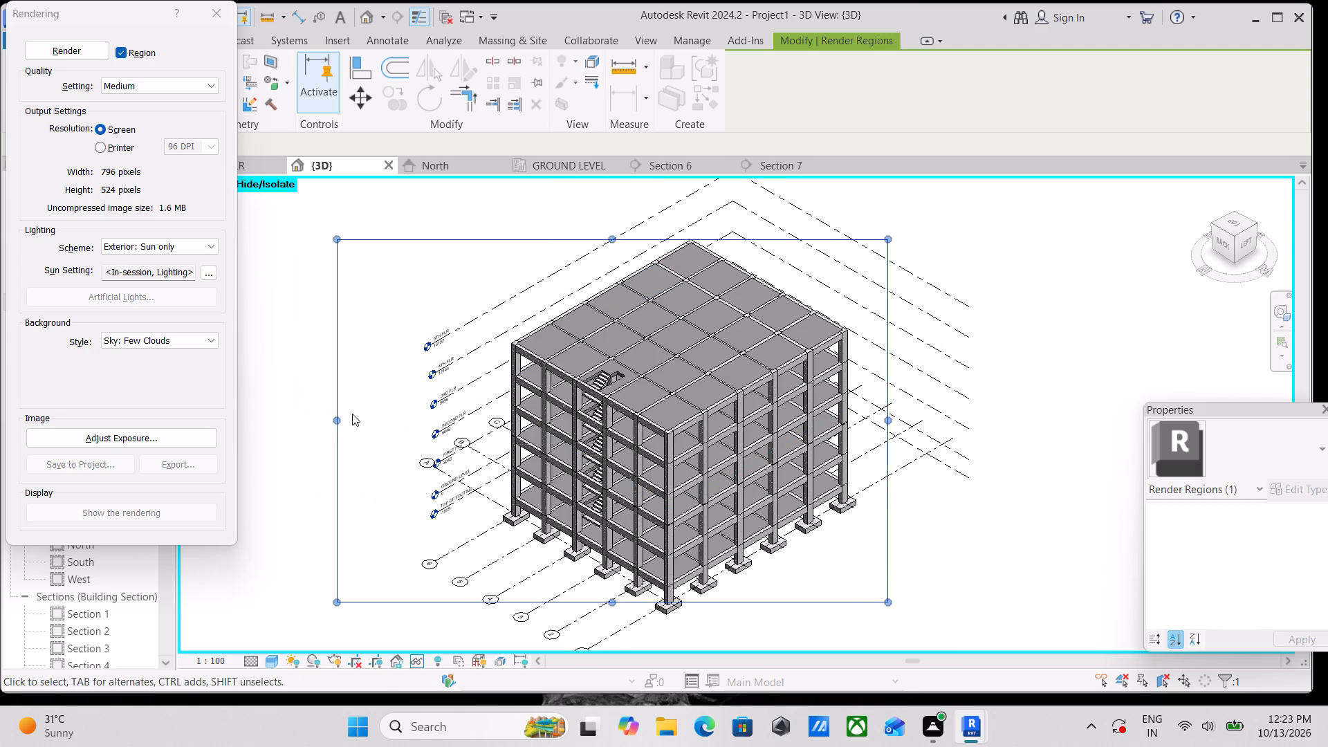
pyautogui.moveTo(339, 419); pyautogui.dragTo(467, 432)
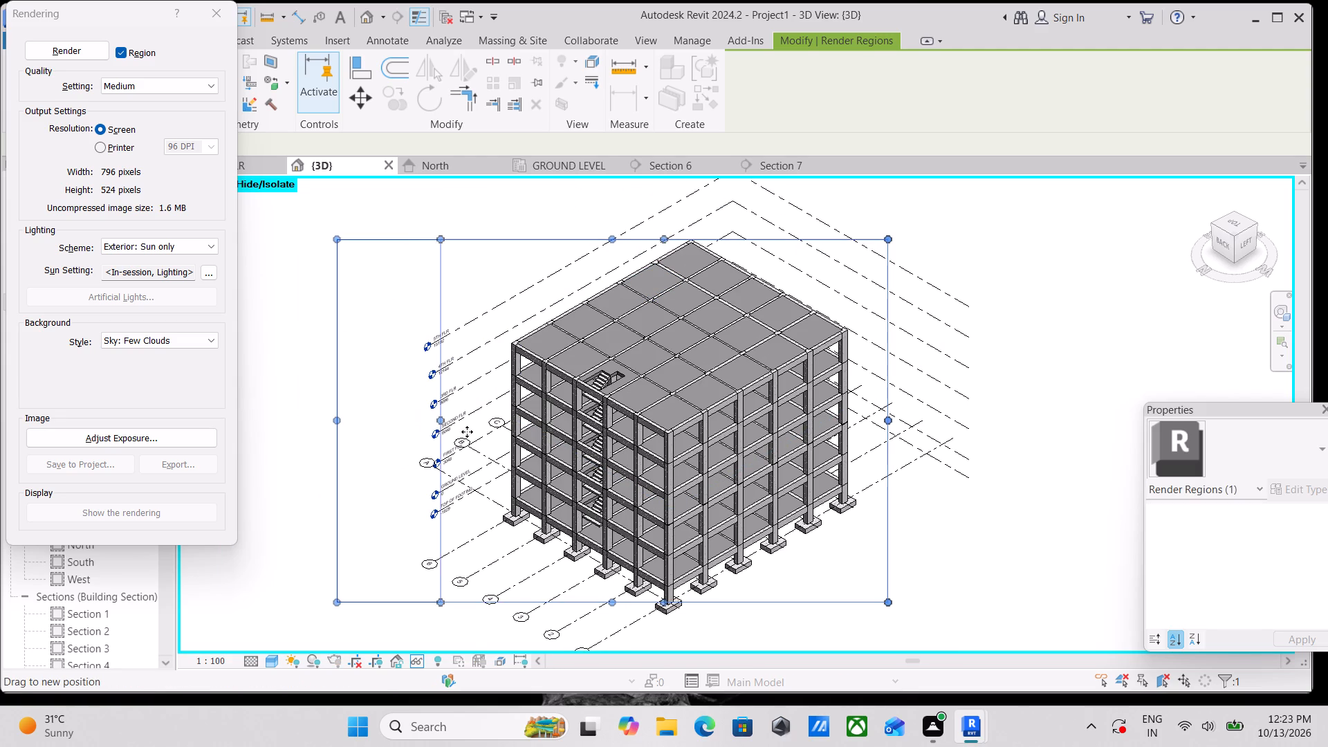
pyautogui.moveTo(467, 432); pyautogui.dragTo(505, 433)
pyautogui.scroll(3, 633, 602)
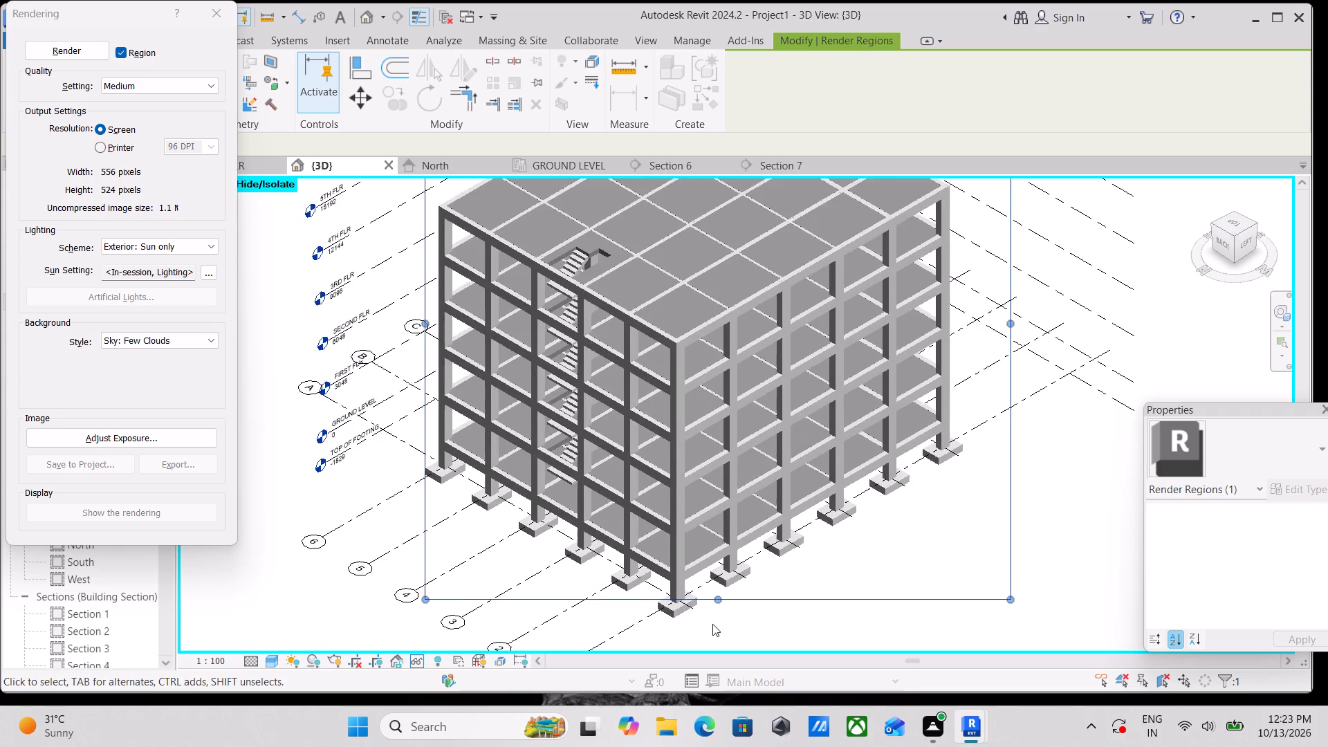
pyautogui.scroll(5, 717, 621)
pyautogui.moveTo(714, 578); pyautogui.dragTo(714, 597)
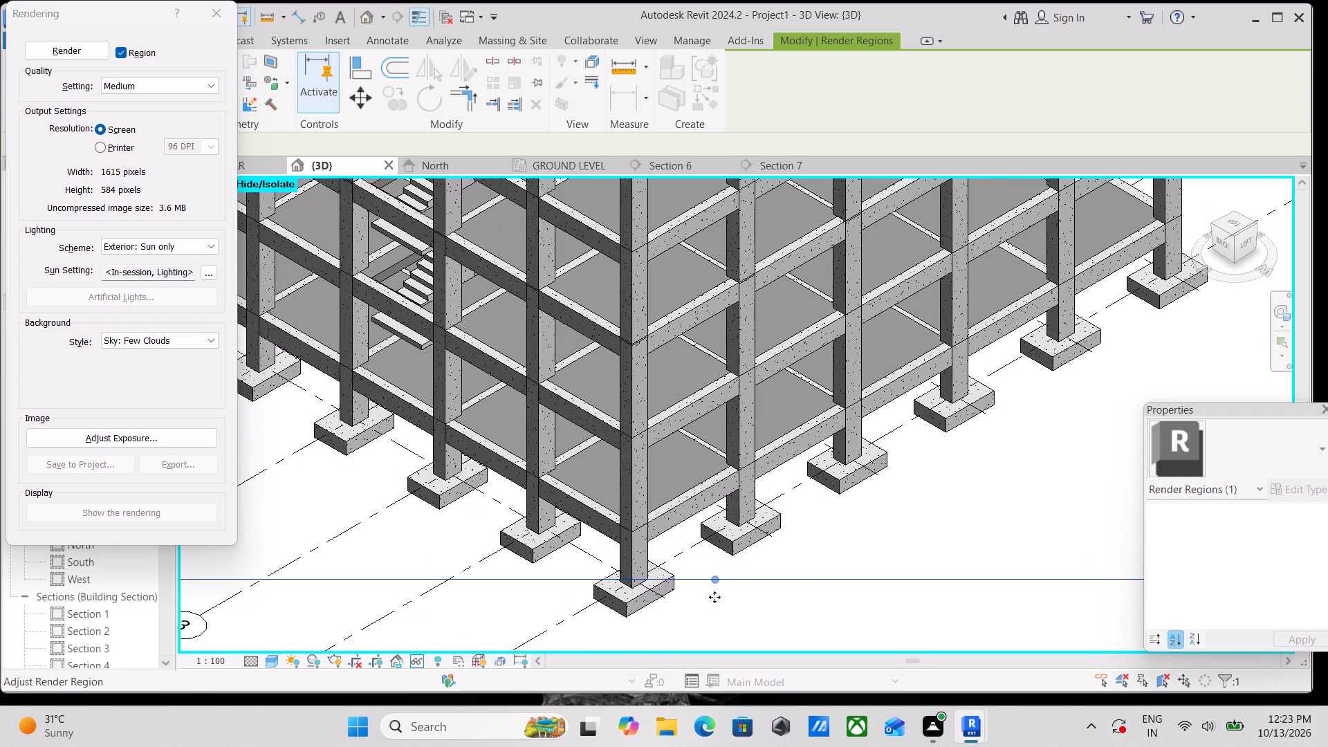
pyautogui.moveTo(714, 597); pyautogui.dragTo(714, 620)
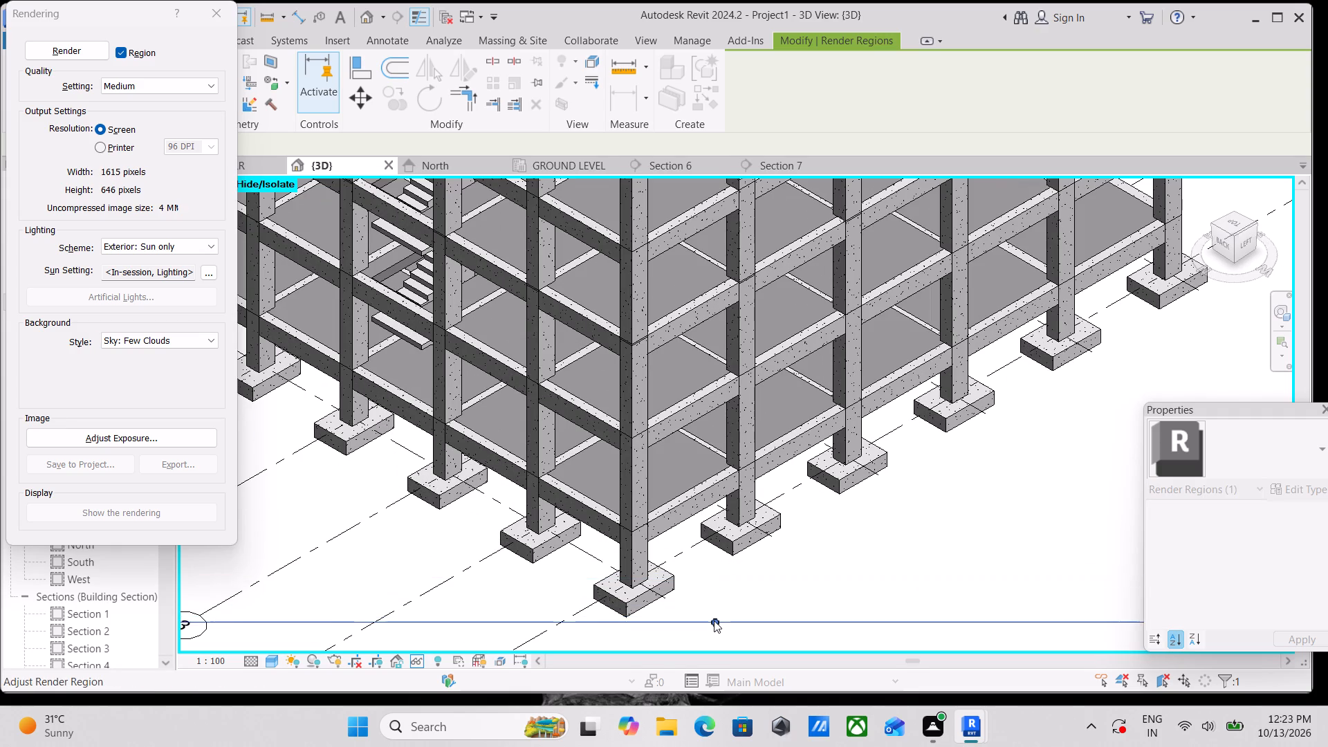
pyautogui.scroll(-4, 714, 614)
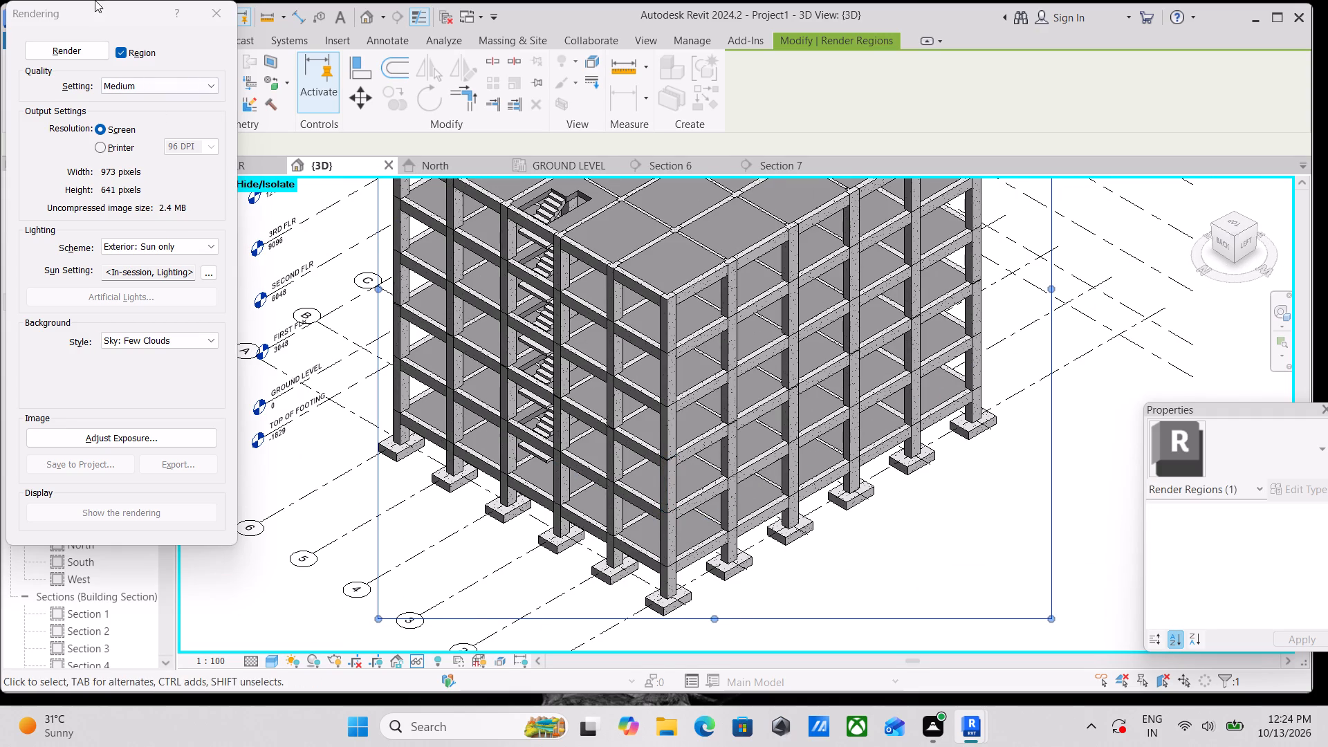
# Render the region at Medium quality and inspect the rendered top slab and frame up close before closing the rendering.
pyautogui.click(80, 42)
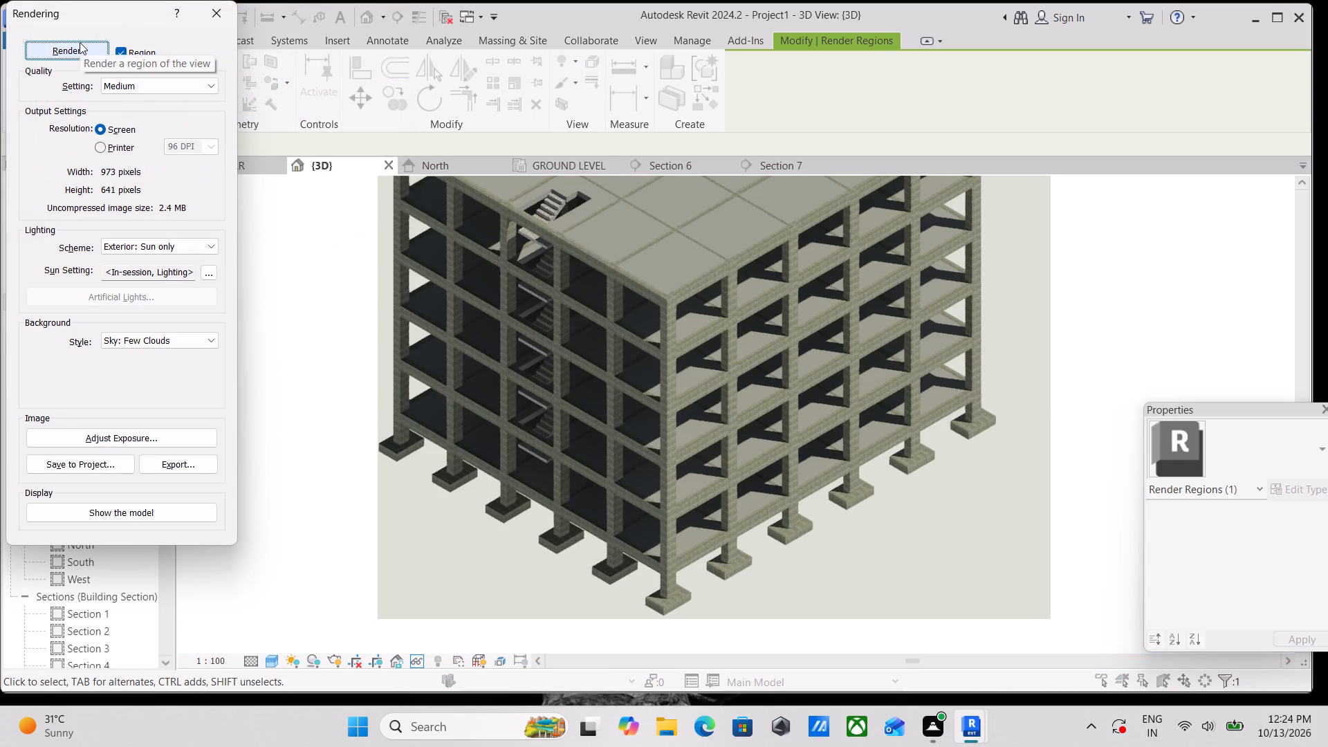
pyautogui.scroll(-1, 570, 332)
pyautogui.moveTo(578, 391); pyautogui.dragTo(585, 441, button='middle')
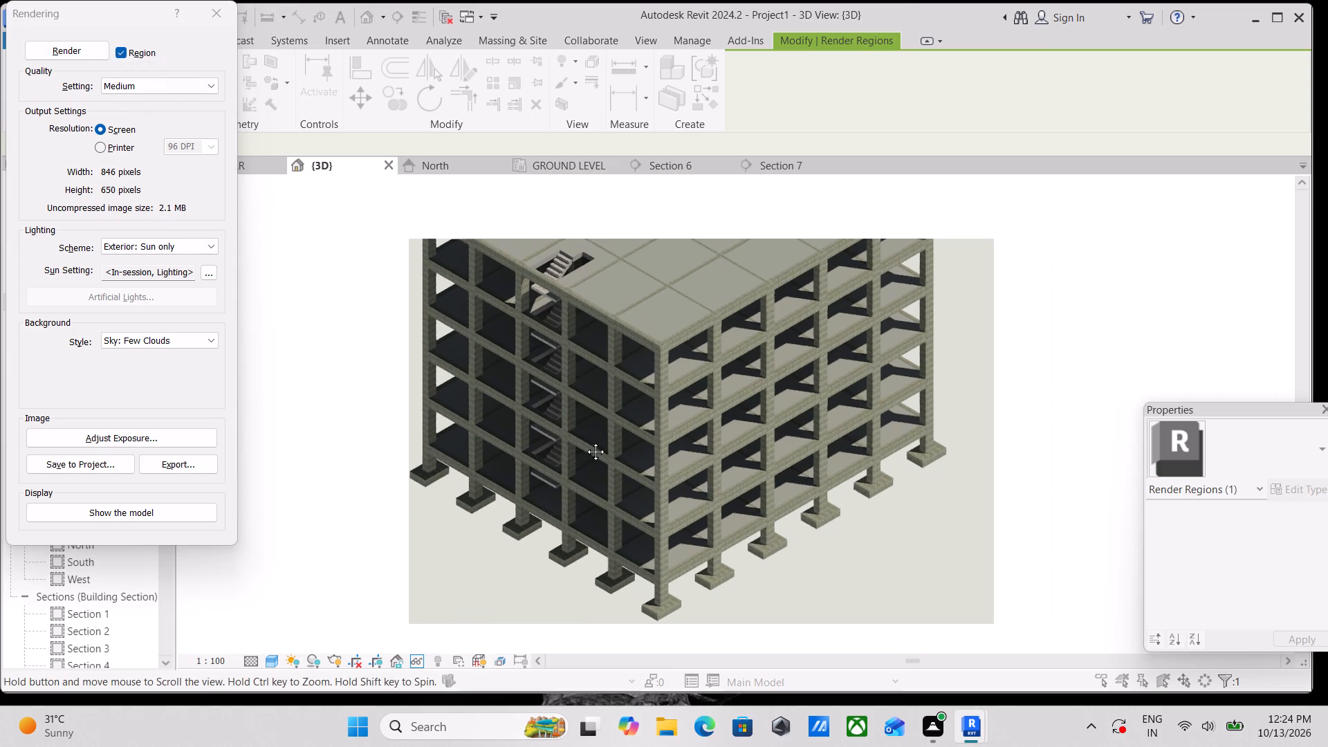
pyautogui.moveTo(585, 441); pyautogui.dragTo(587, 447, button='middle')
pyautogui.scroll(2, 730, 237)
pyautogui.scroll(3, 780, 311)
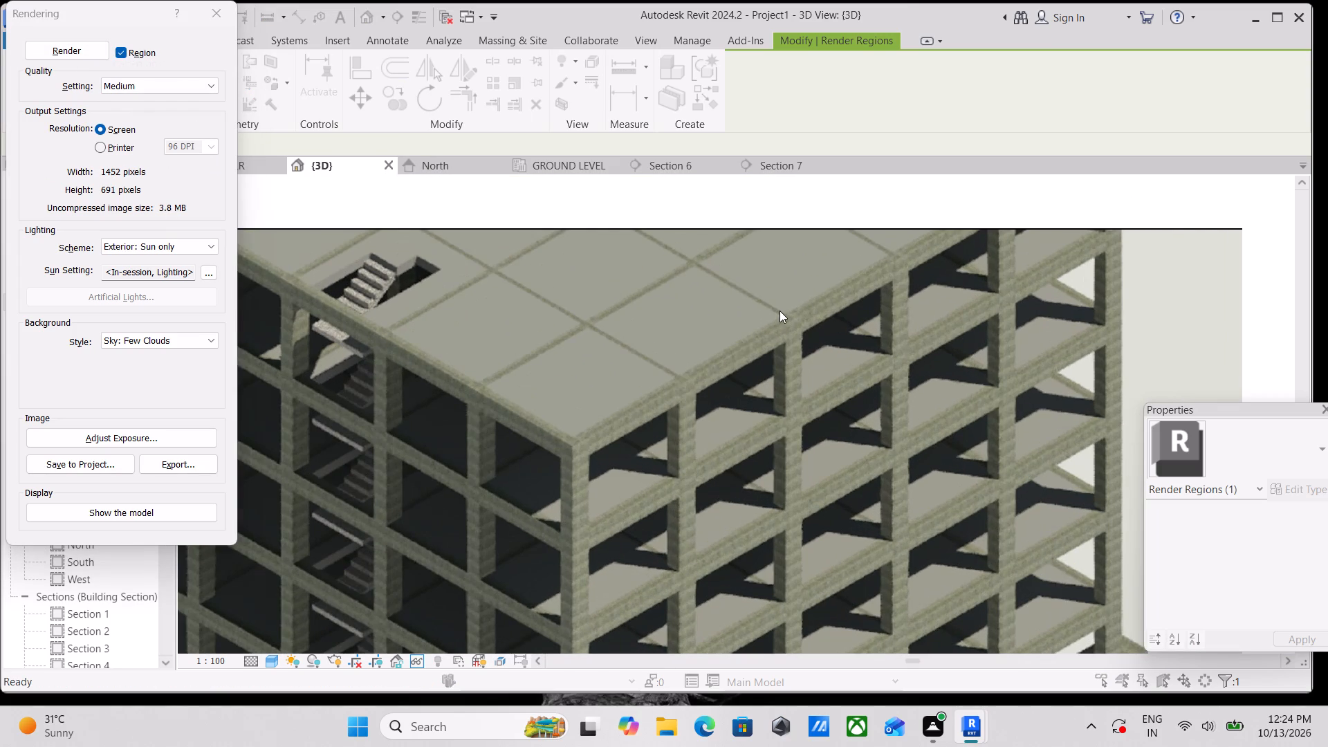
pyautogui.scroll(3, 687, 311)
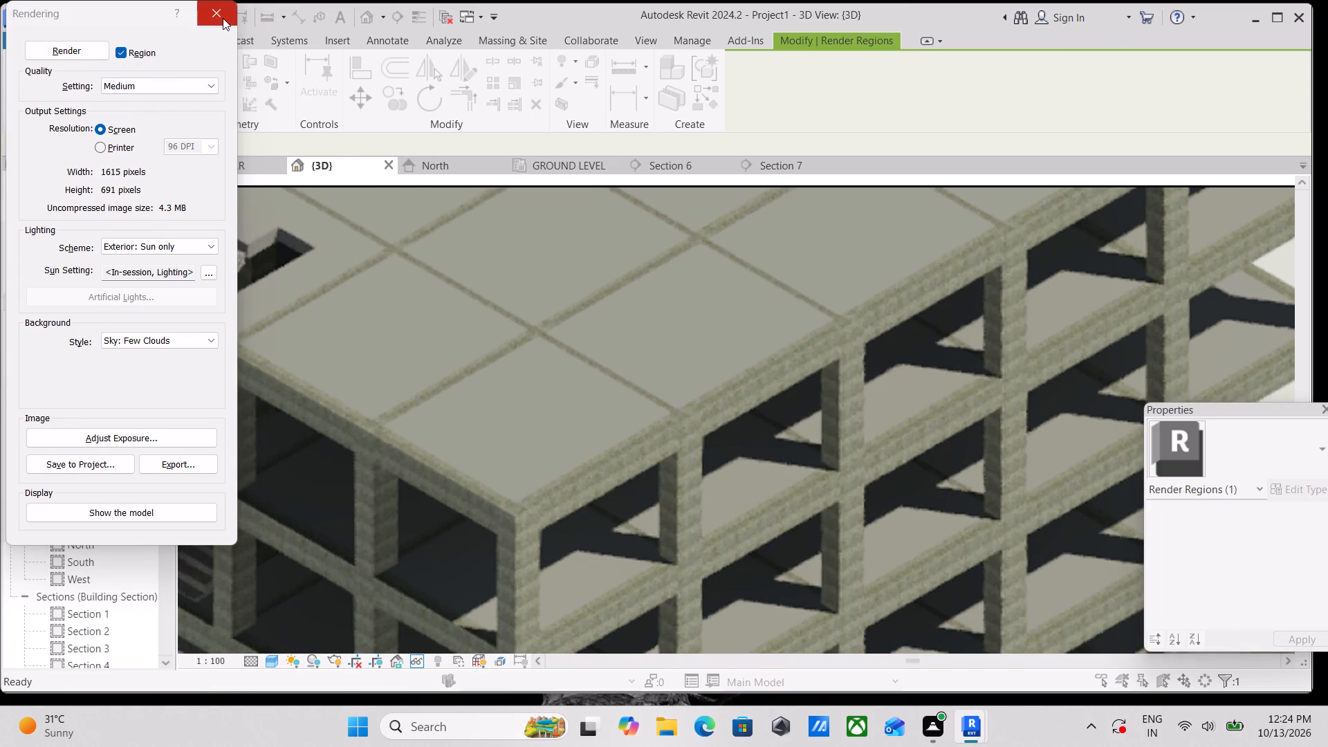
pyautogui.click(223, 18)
# Reopen the rendering settings and extend the render region's left, top and bottom edges around the whole building, to about 534 × 547 pixels.
pyautogui.scroll(-10, 557, 373)
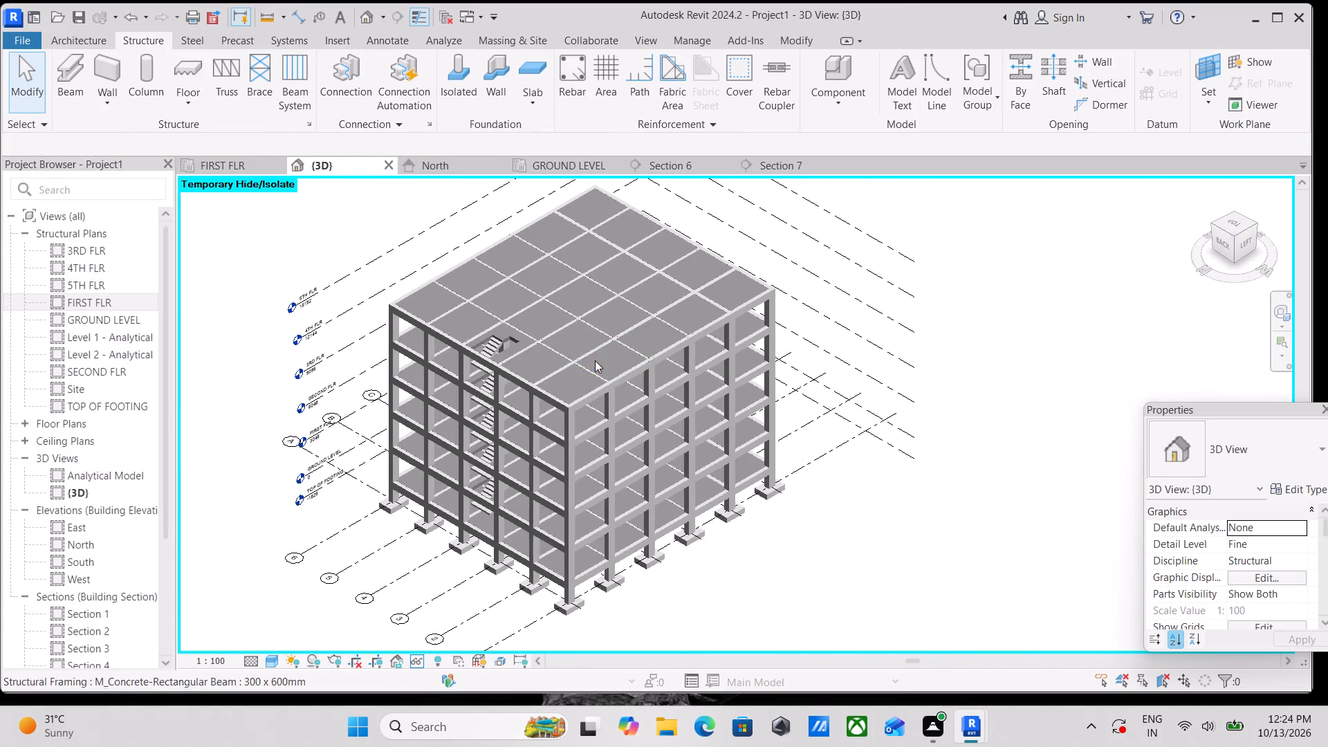
pyautogui.moveTo(578, 342); pyautogui.dragTo(591, 389, button='middle')
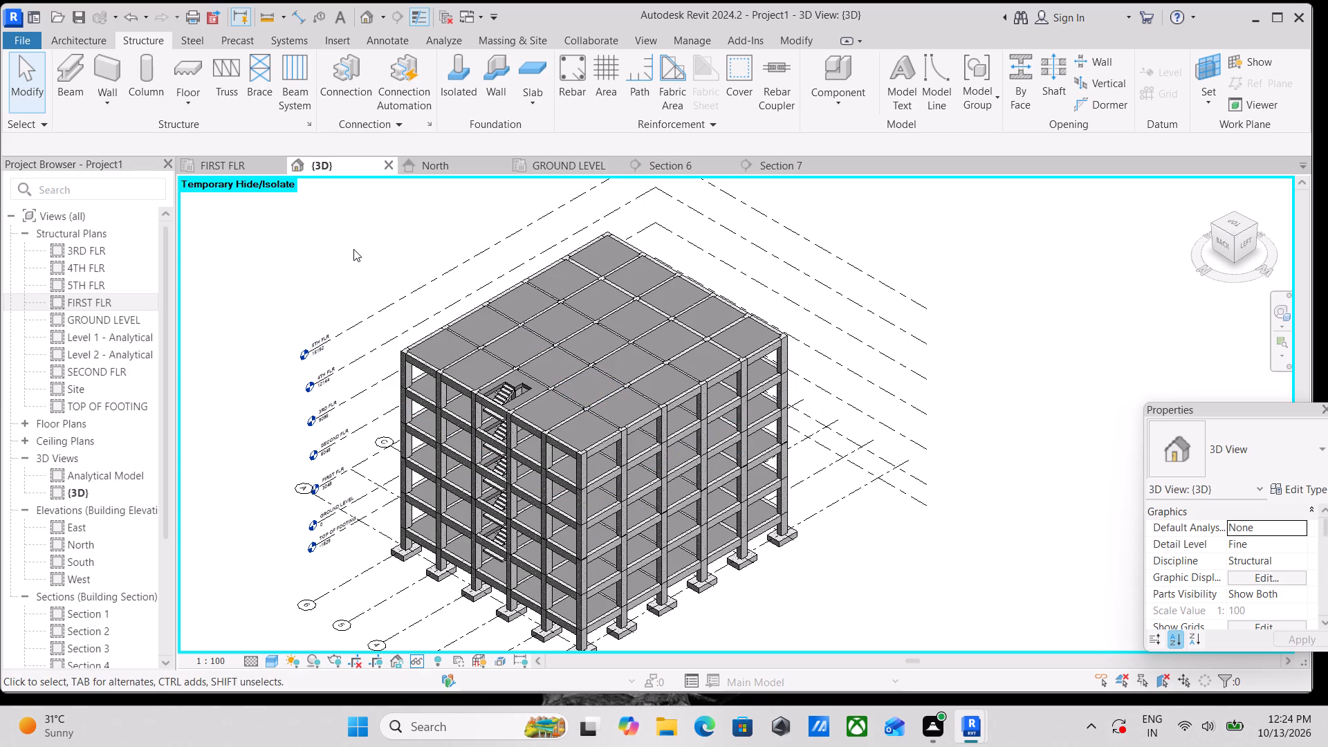
pyautogui.scroll(-1, 353, 249)
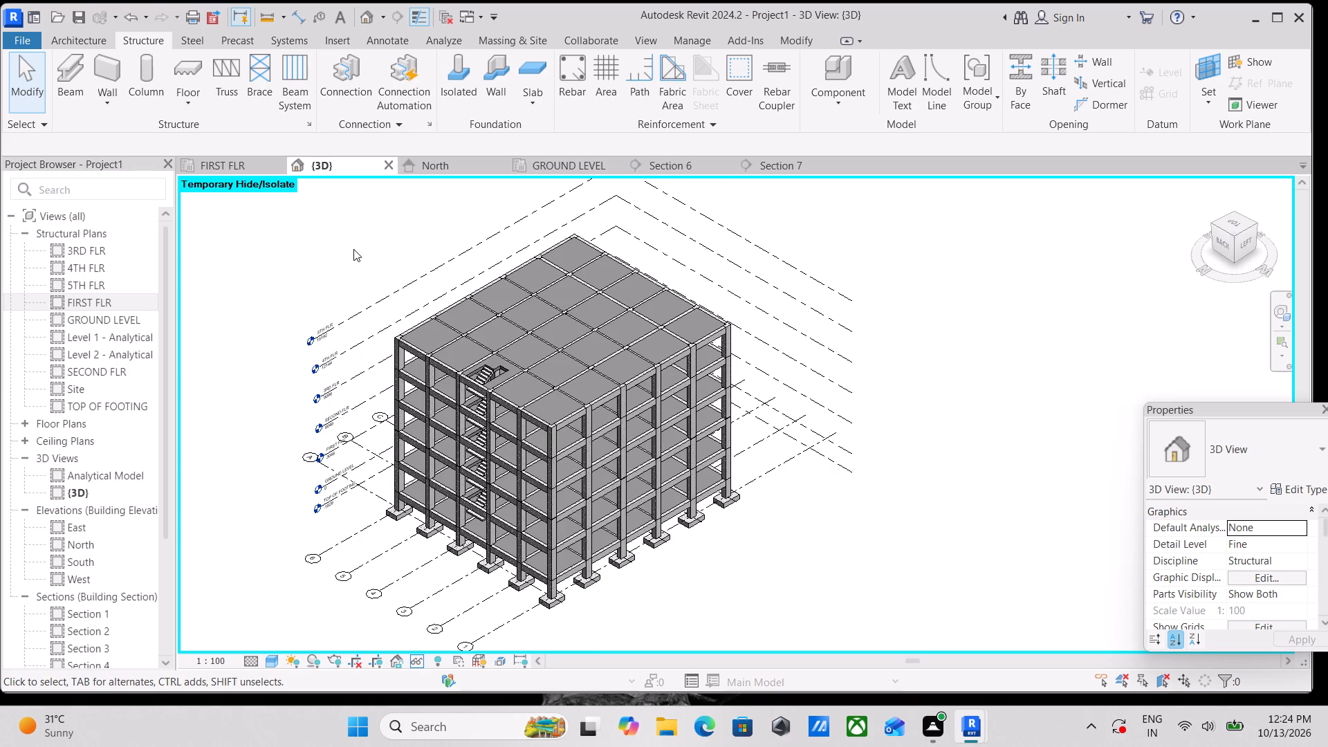
pyautogui.write('rr')
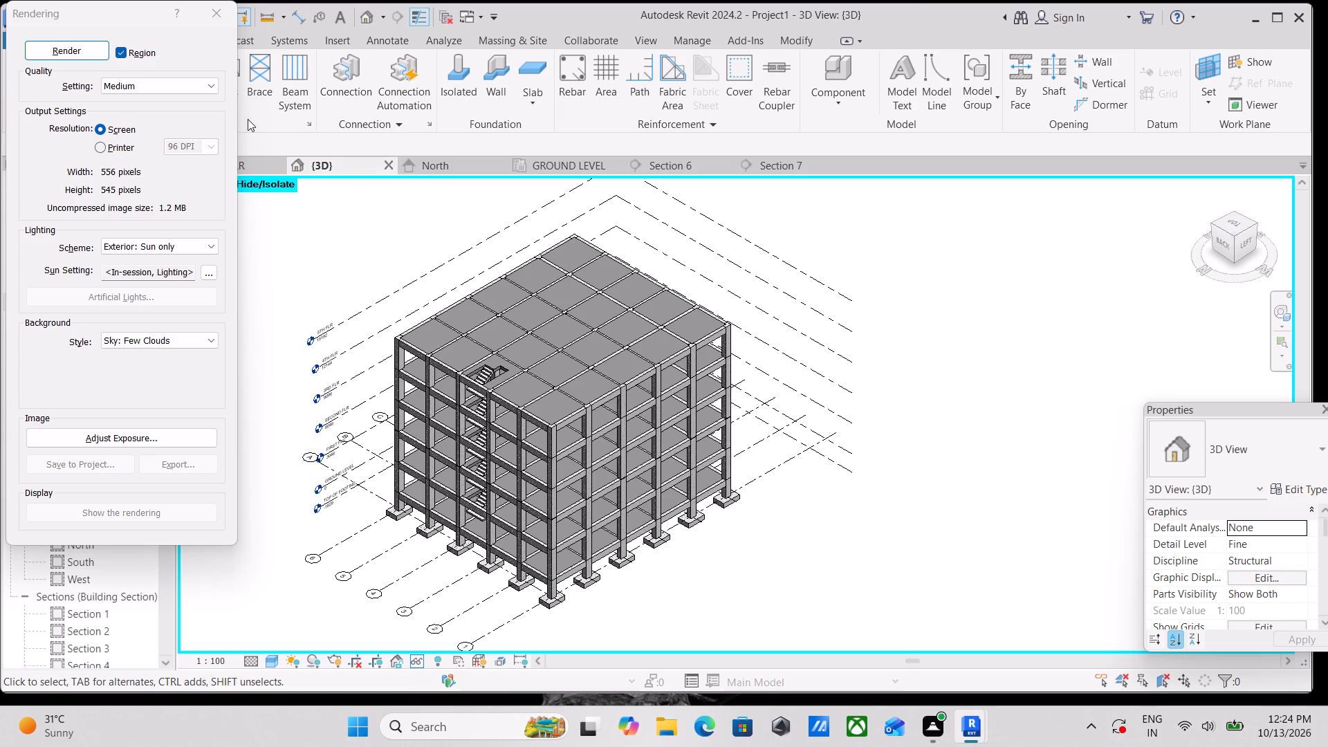
pyautogui.scroll(-2, 478, 322)
pyautogui.scroll(1, 403, 404)
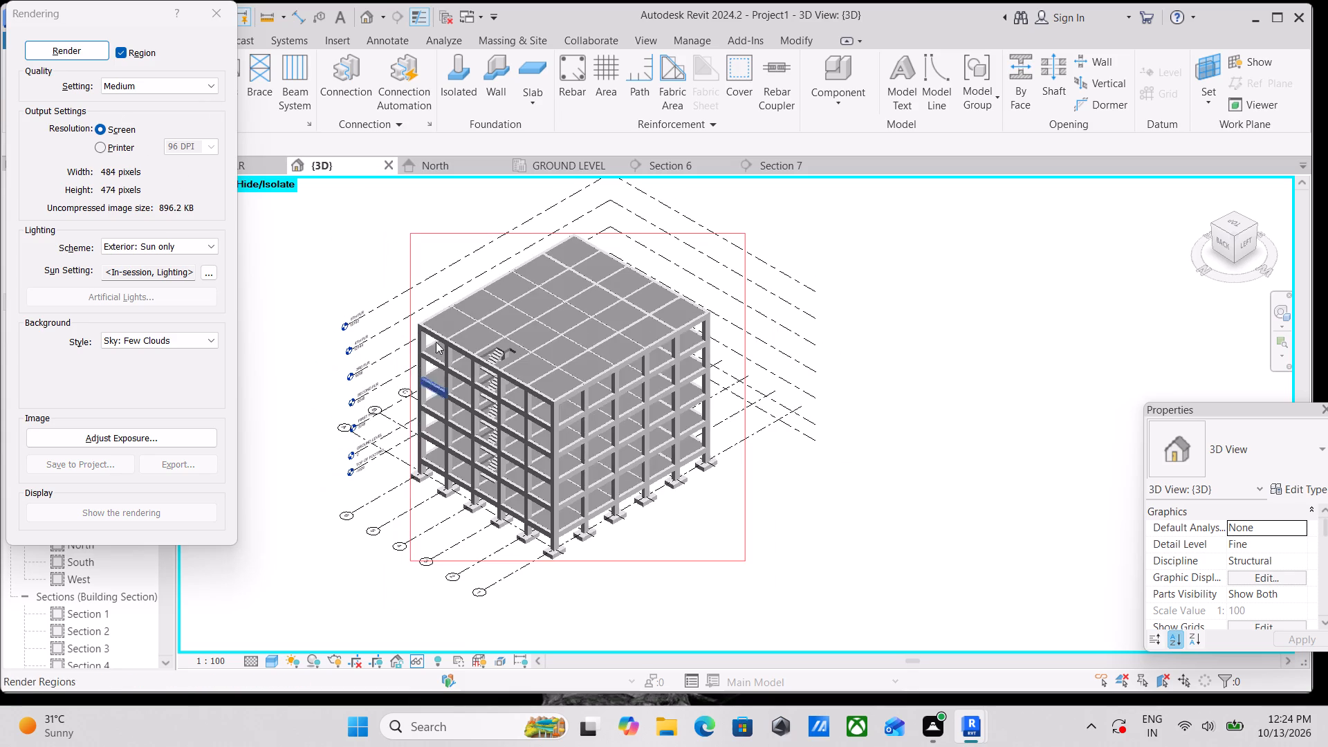
pyautogui.click(407, 377)
pyautogui.moveTo(409, 391); pyautogui.dragTo(387, 394)
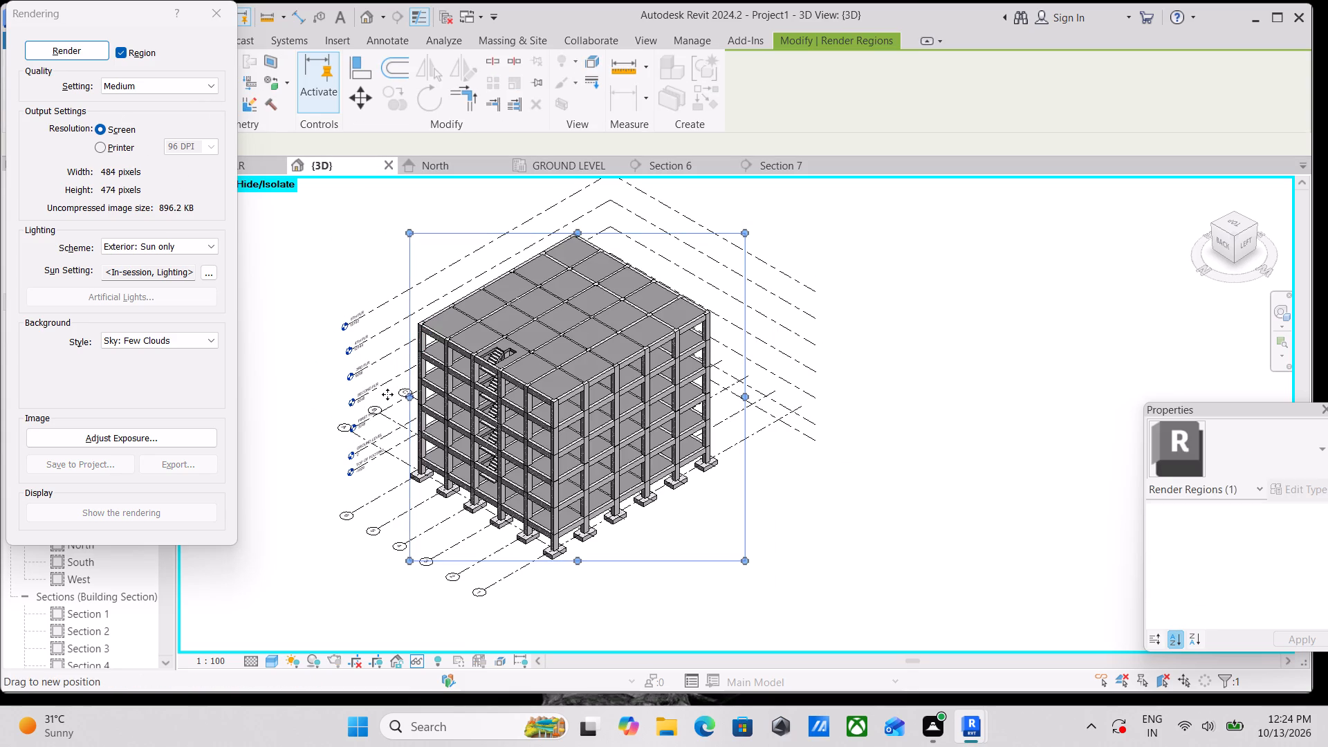
pyautogui.moveTo(387, 394); pyautogui.dragTo(375, 394)
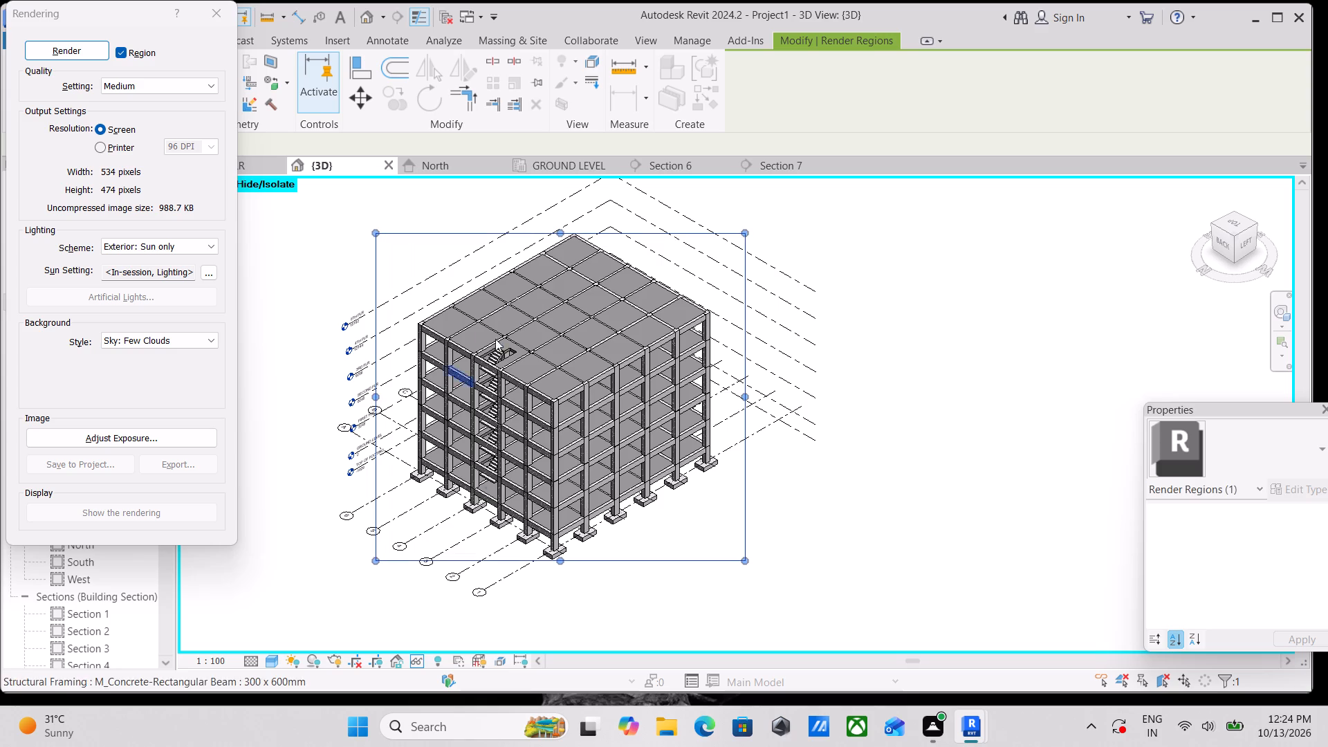
pyautogui.moveTo(557, 236); pyautogui.dragTo(560, 214)
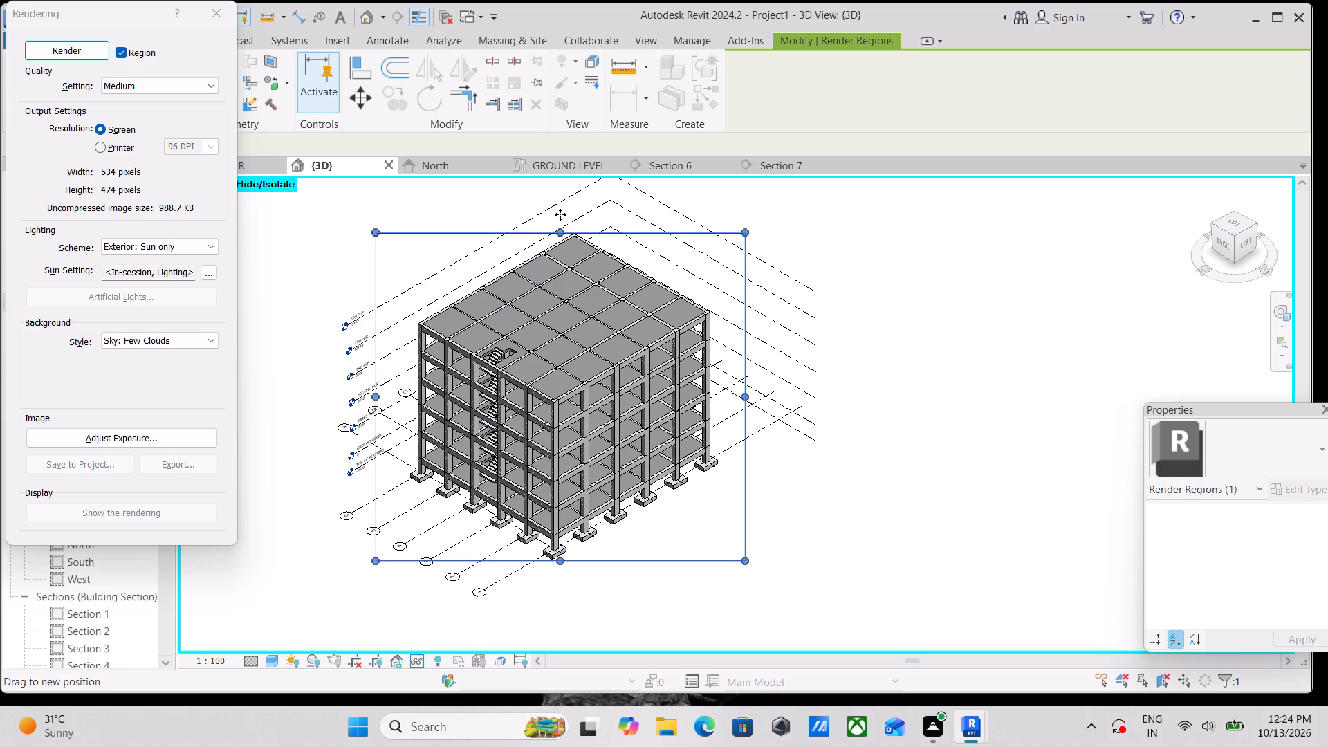
pyautogui.moveTo(560, 214); pyautogui.dragTo(560, 212)
pyautogui.moveTo(561, 555); pyautogui.dragTo(563, 565)
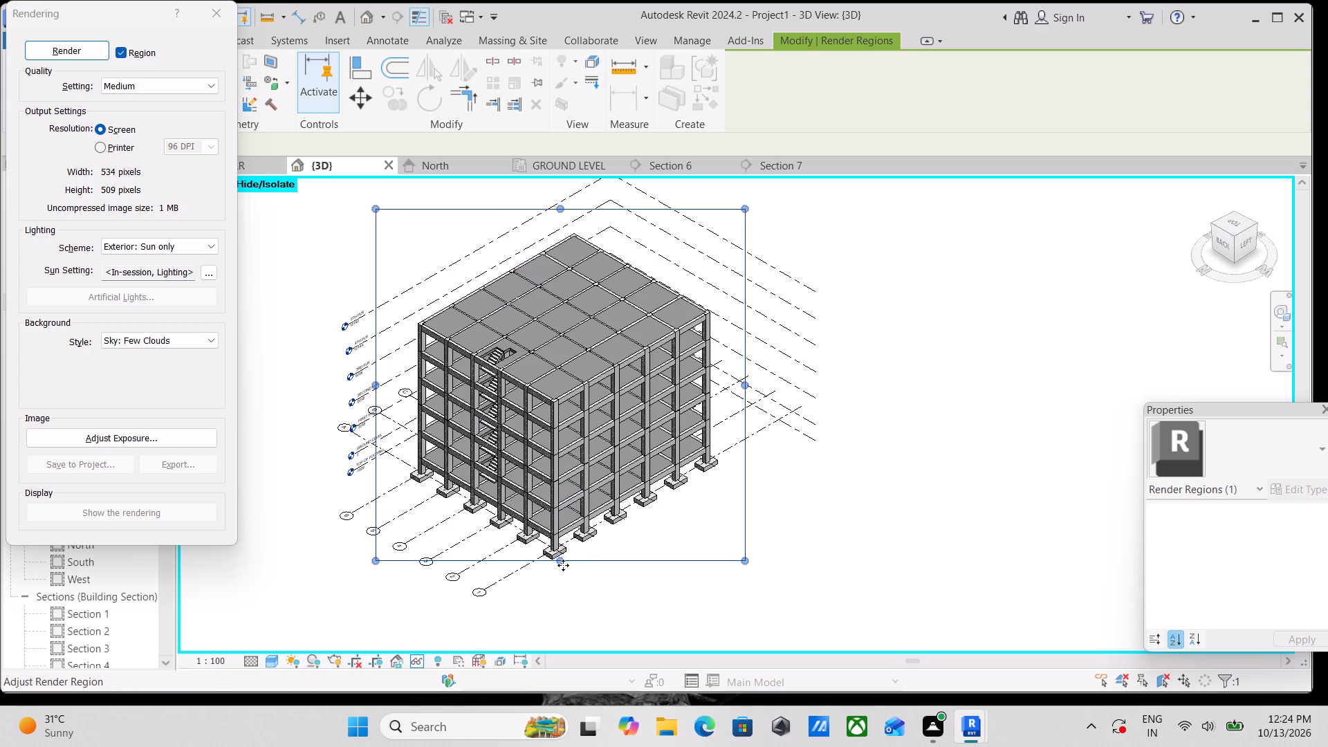
pyautogui.moveTo(563, 565); pyautogui.dragTo(562, 581)
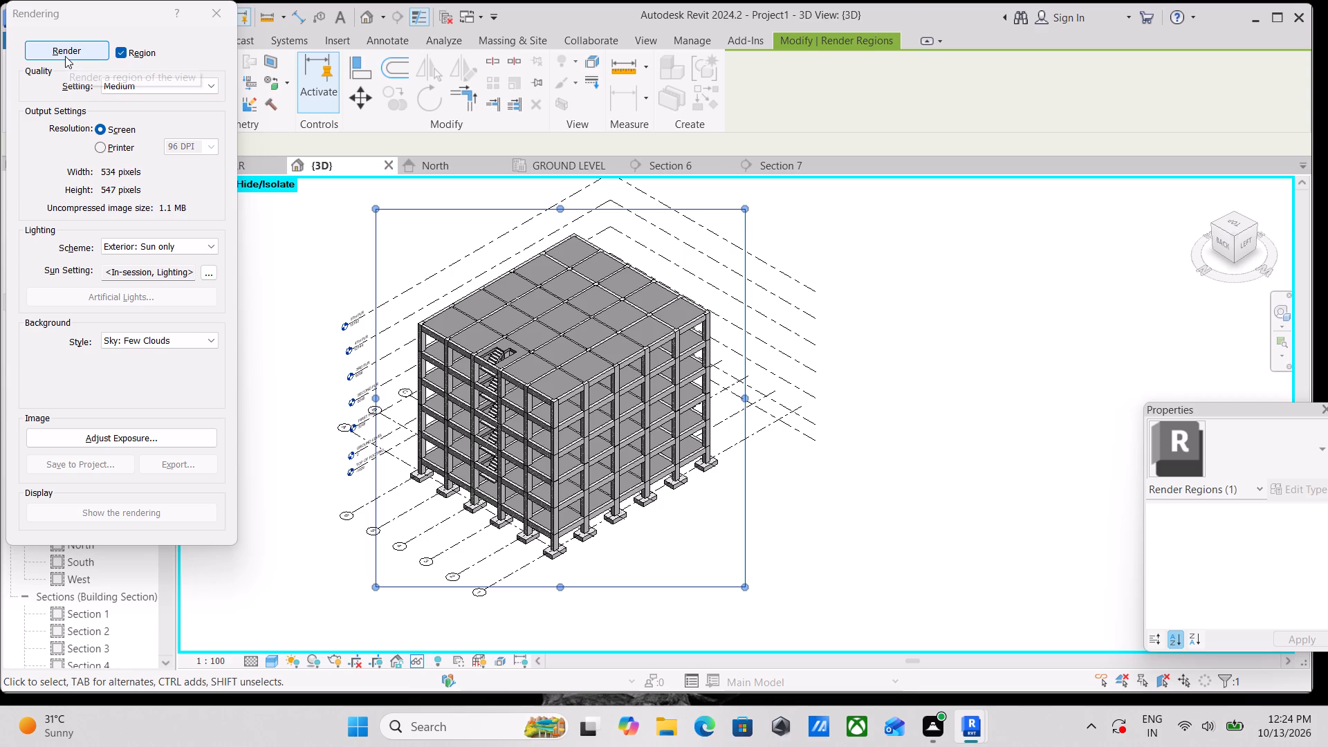
# Render the enlarged region at Medium quality and view the rendered building.
pyautogui.click(142, 82)
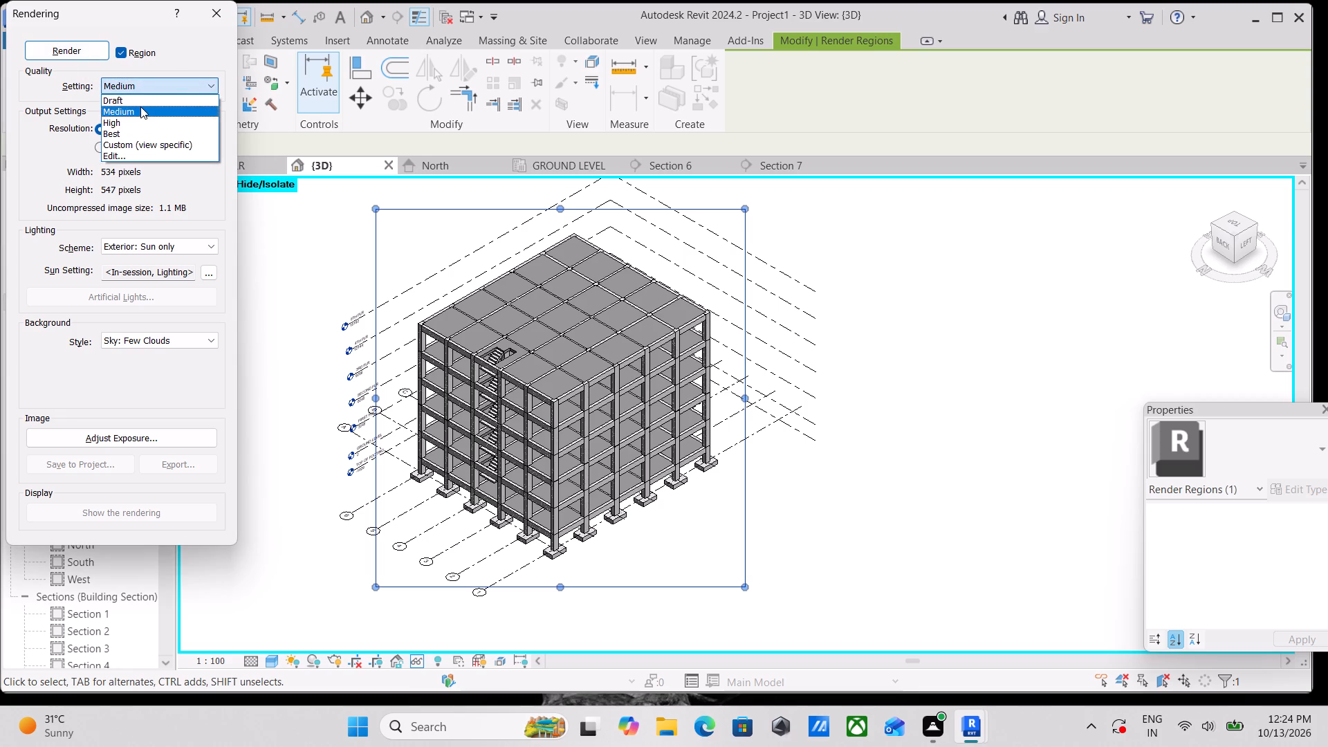
pyautogui.click(140, 107)
pyautogui.click(83, 41)
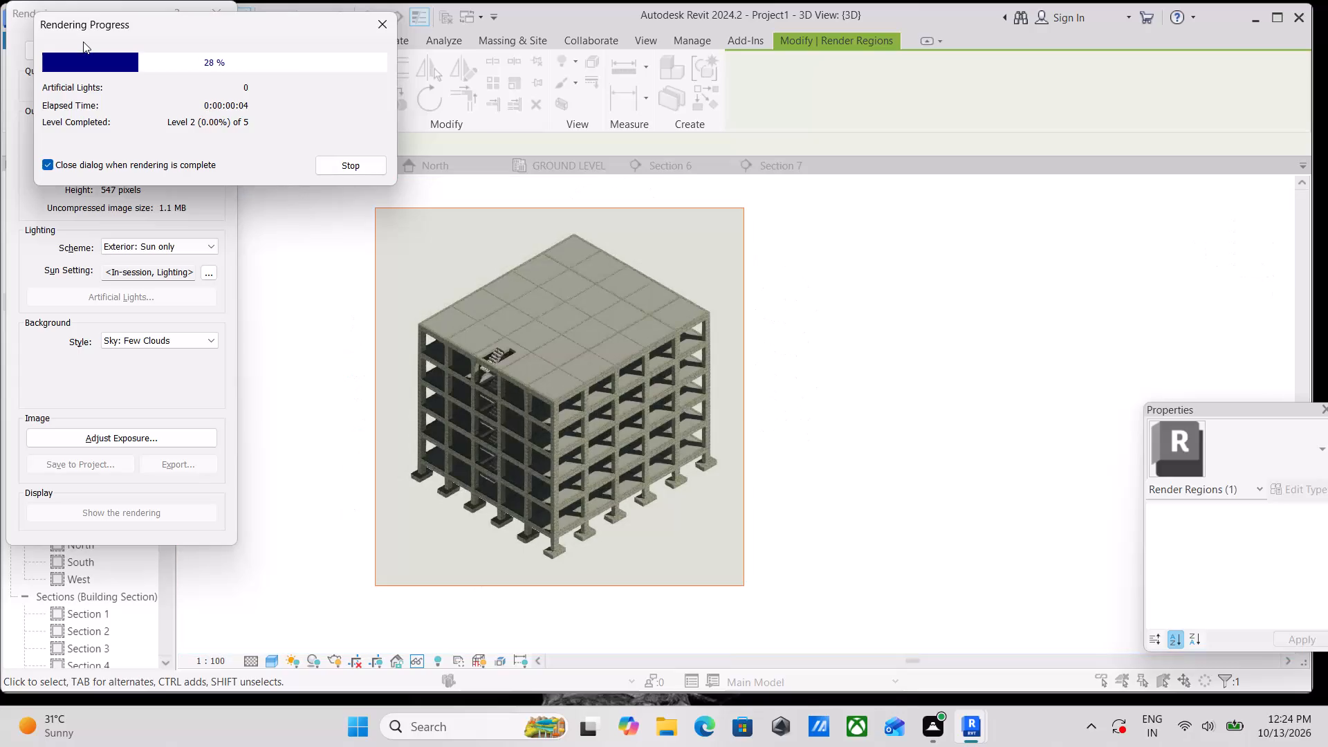
pyautogui.scroll(1, 468, 448)
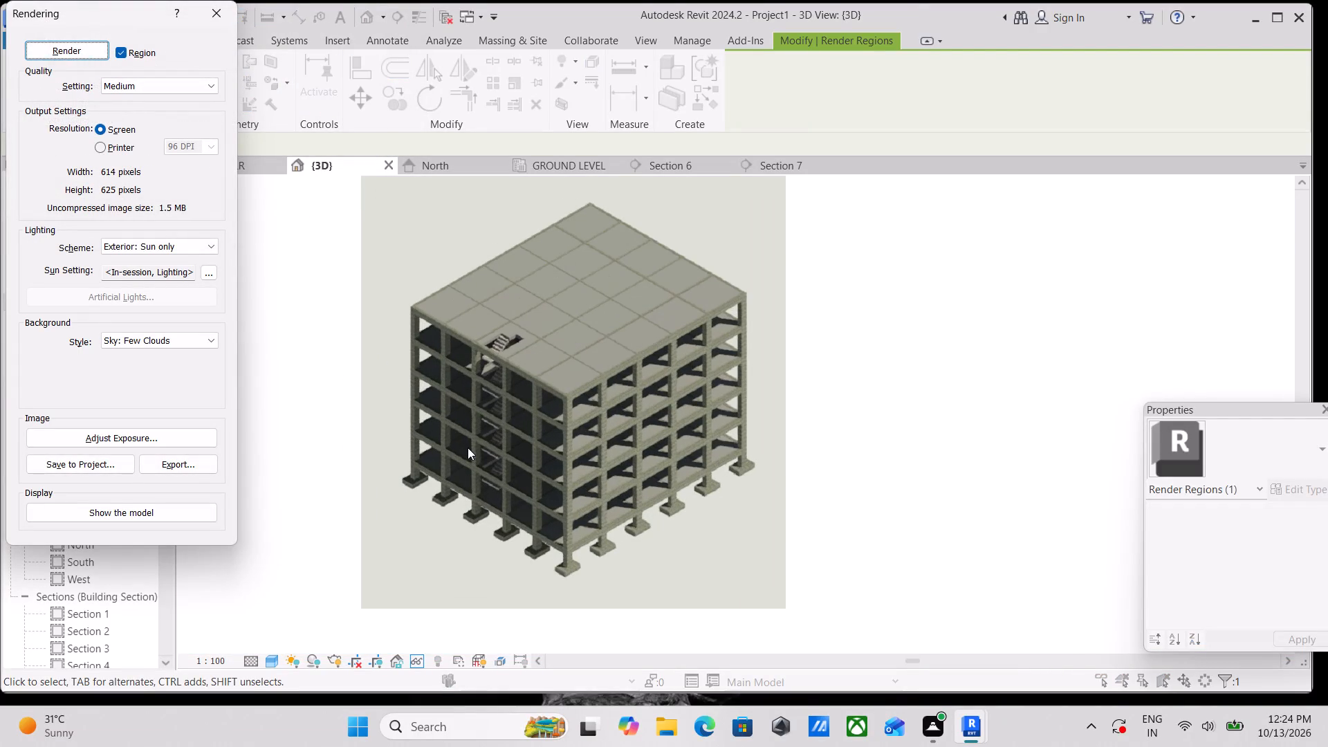
pyautogui.scroll(1, 468, 448)
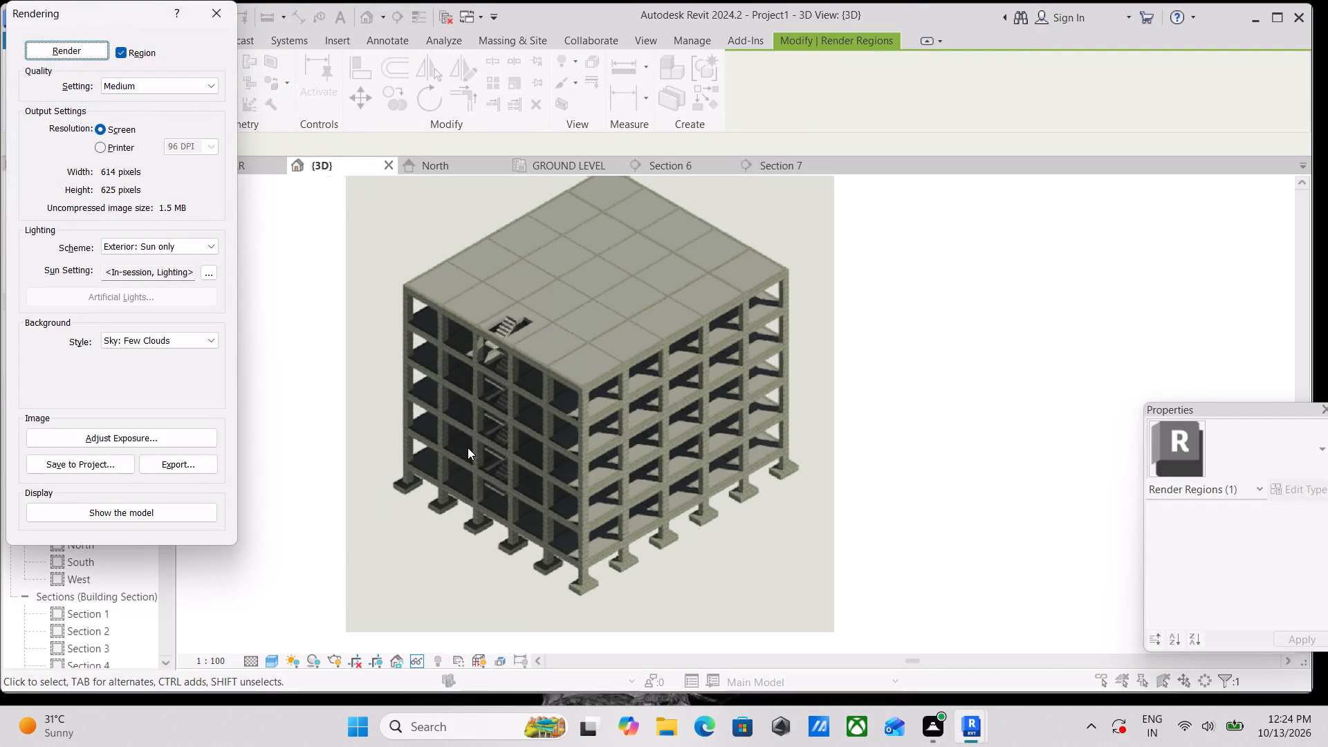
# Capture a screenshot of the whole rendered building with its surrounding background, and close the rendering.
pyautogui.scroll(1, 468, 448)
pyautogui.scroll(-1, 473, 445)
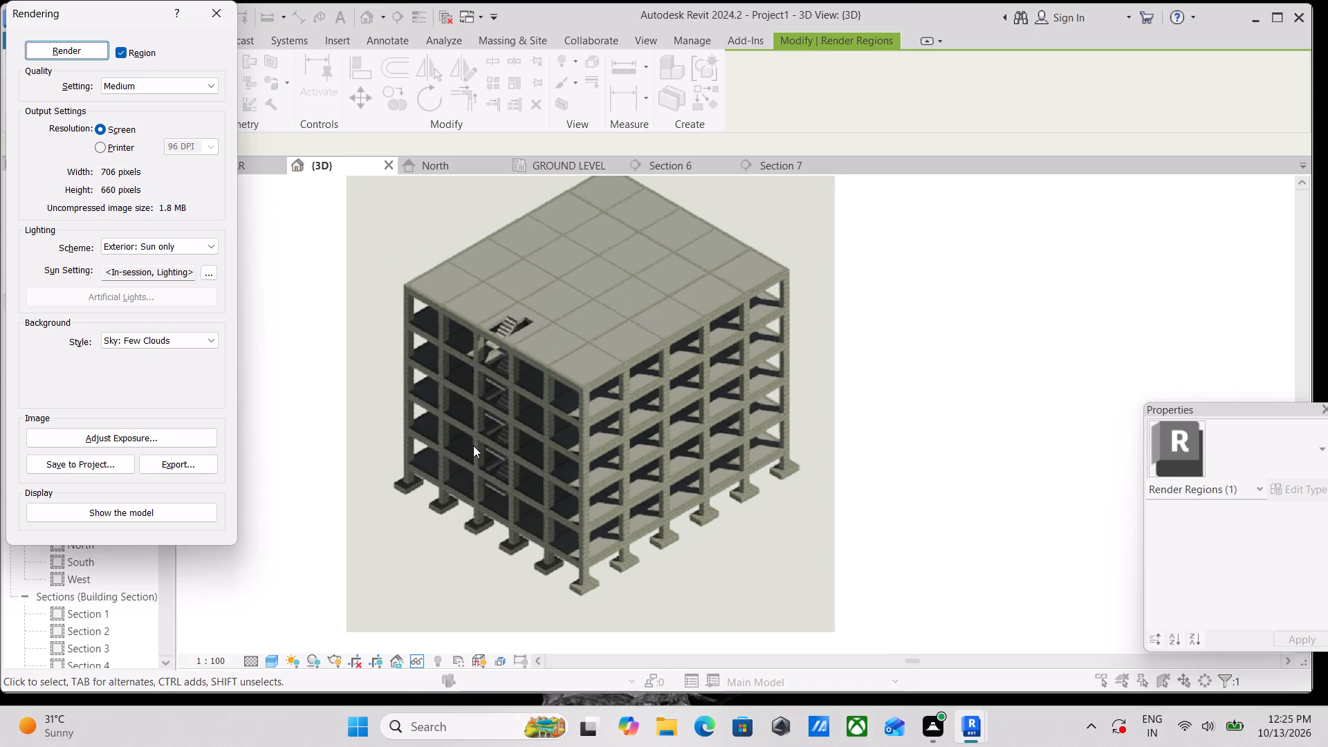
pyautogui.press('shift+super+s')
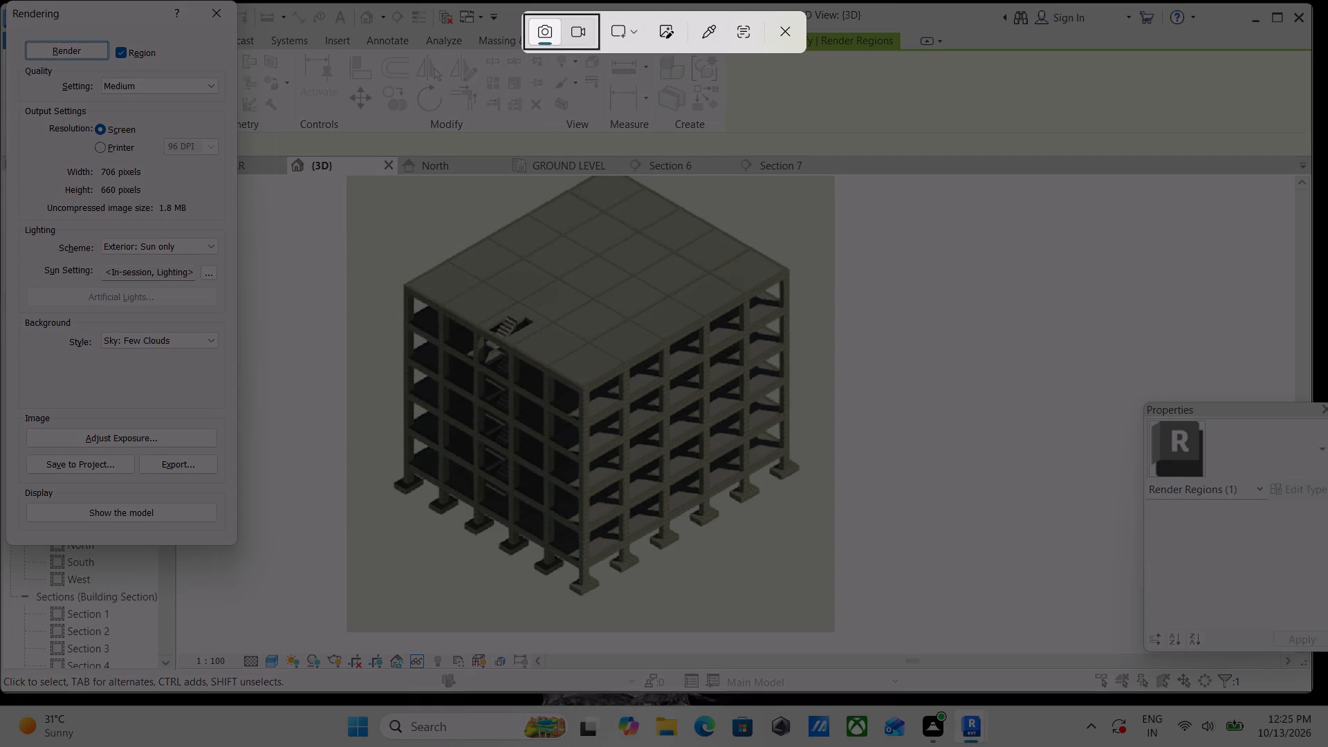
pyautogui.moveTo(342, 178); pyautogui.dragTo(367, 210)
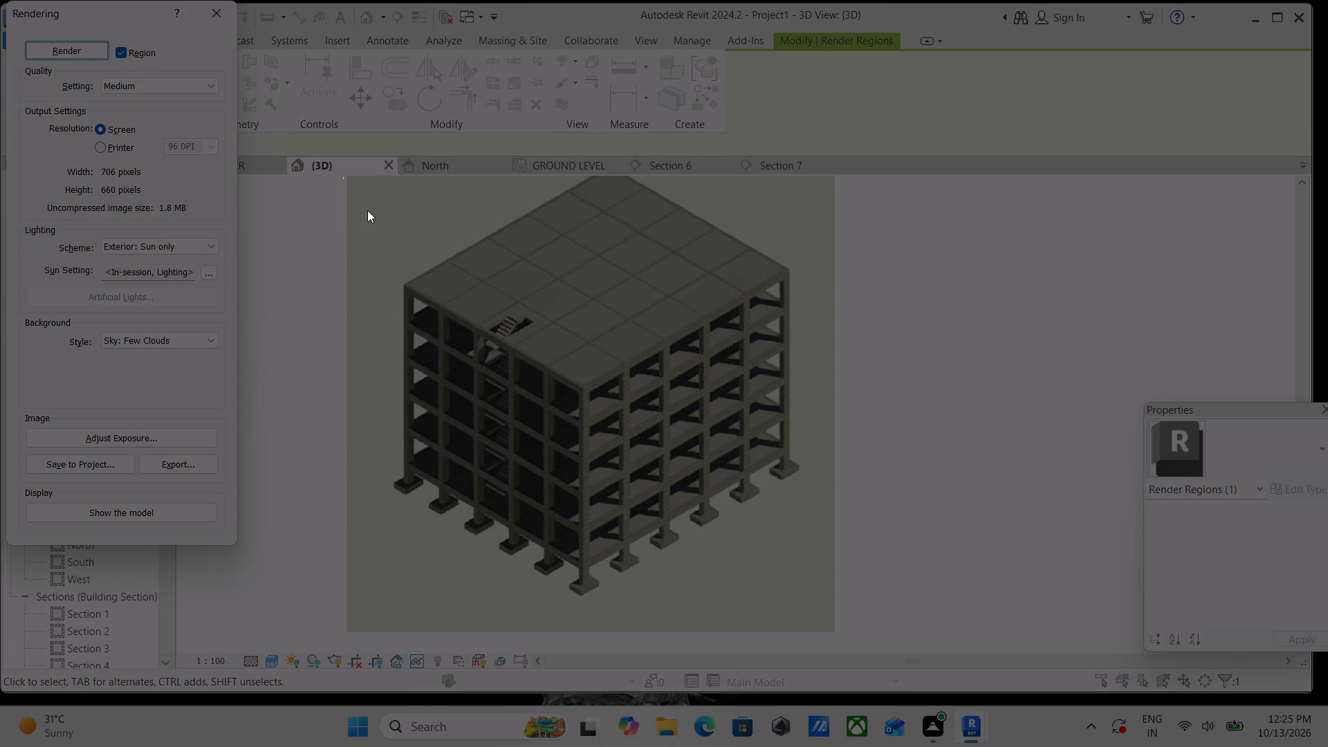
pyautogui.moveTo(367, 210); pyautogui.dragTo(838, 620)
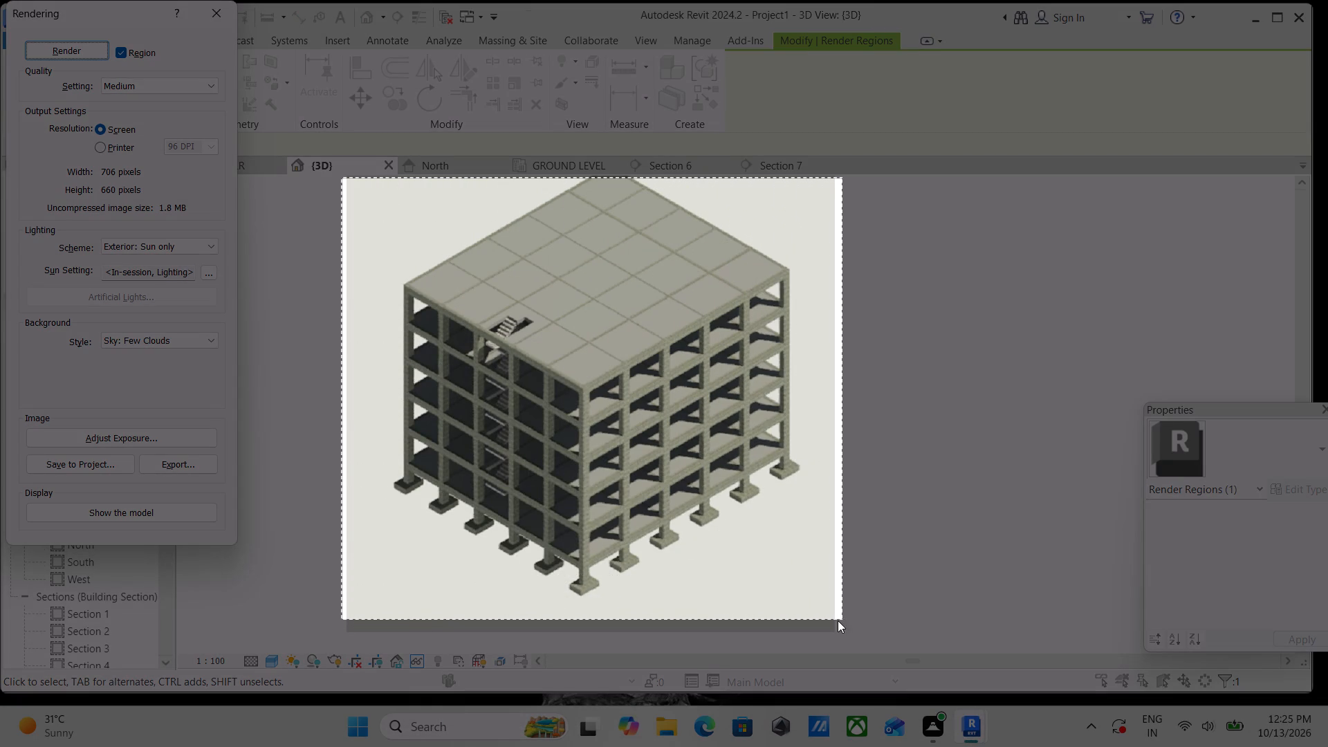
pyautogui.moveTo(838, 620); pyautogui.dragTo(833, 615)
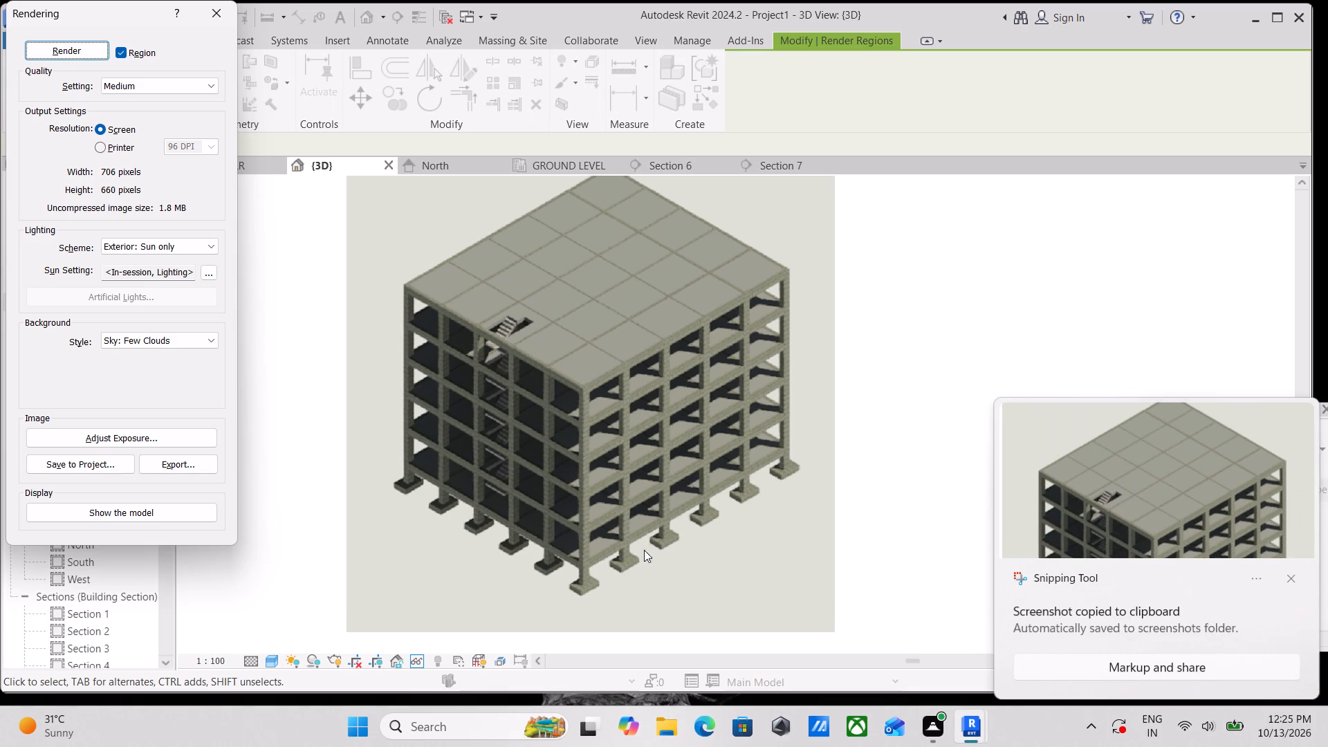
pyautogui.scroll(2, 600, 394)
pyautogui.scroll(-3, 797, 293)
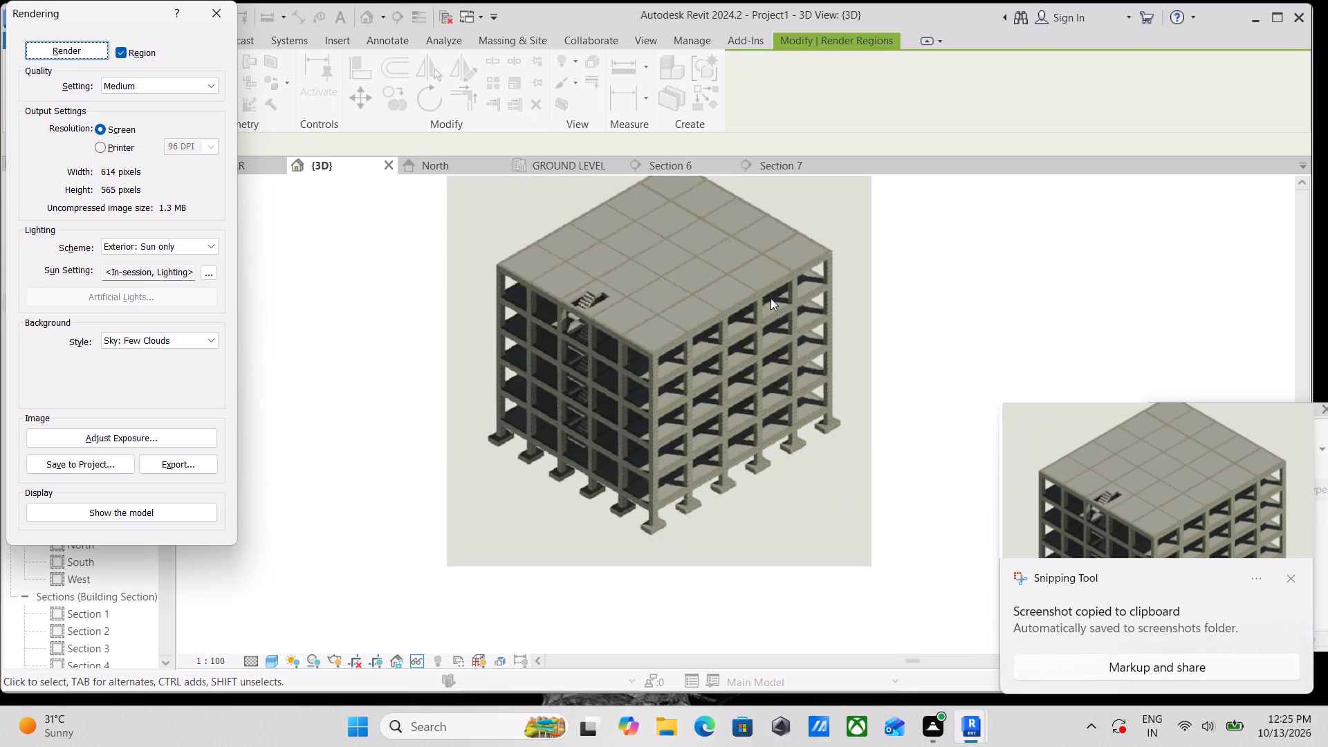
pyautogui.click(214, 8)
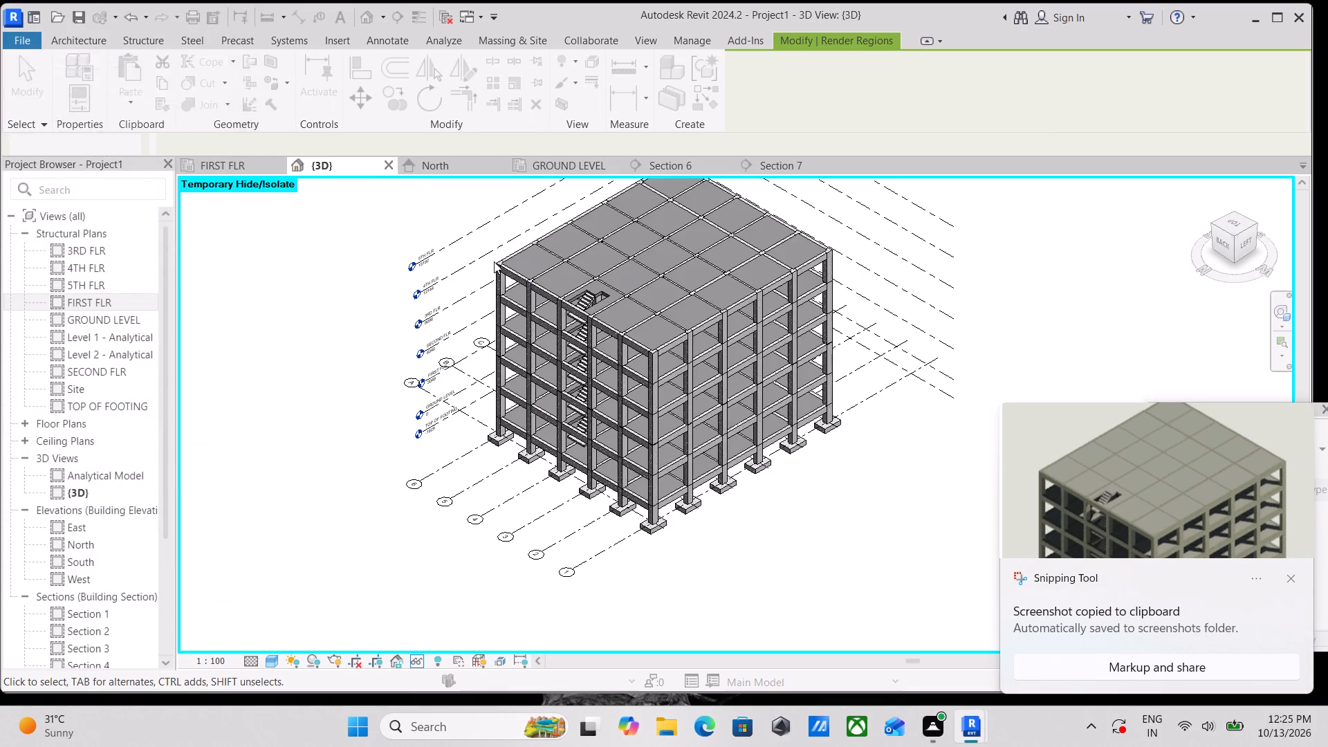
# Save the project in the Dokumen folder under the file name "revit structure project 1".
pyautogui.scroll(2, 676, 372)
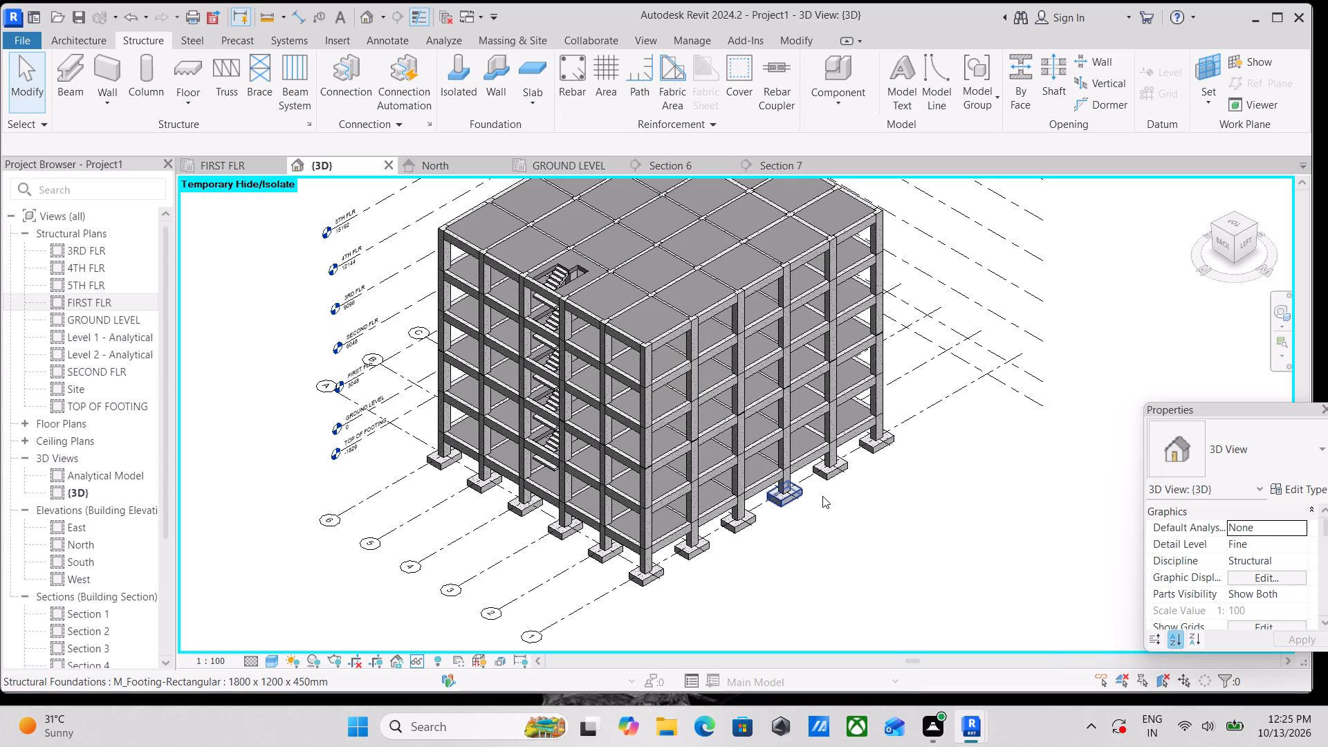
pyautogui.hotkey('ctrl', 's')
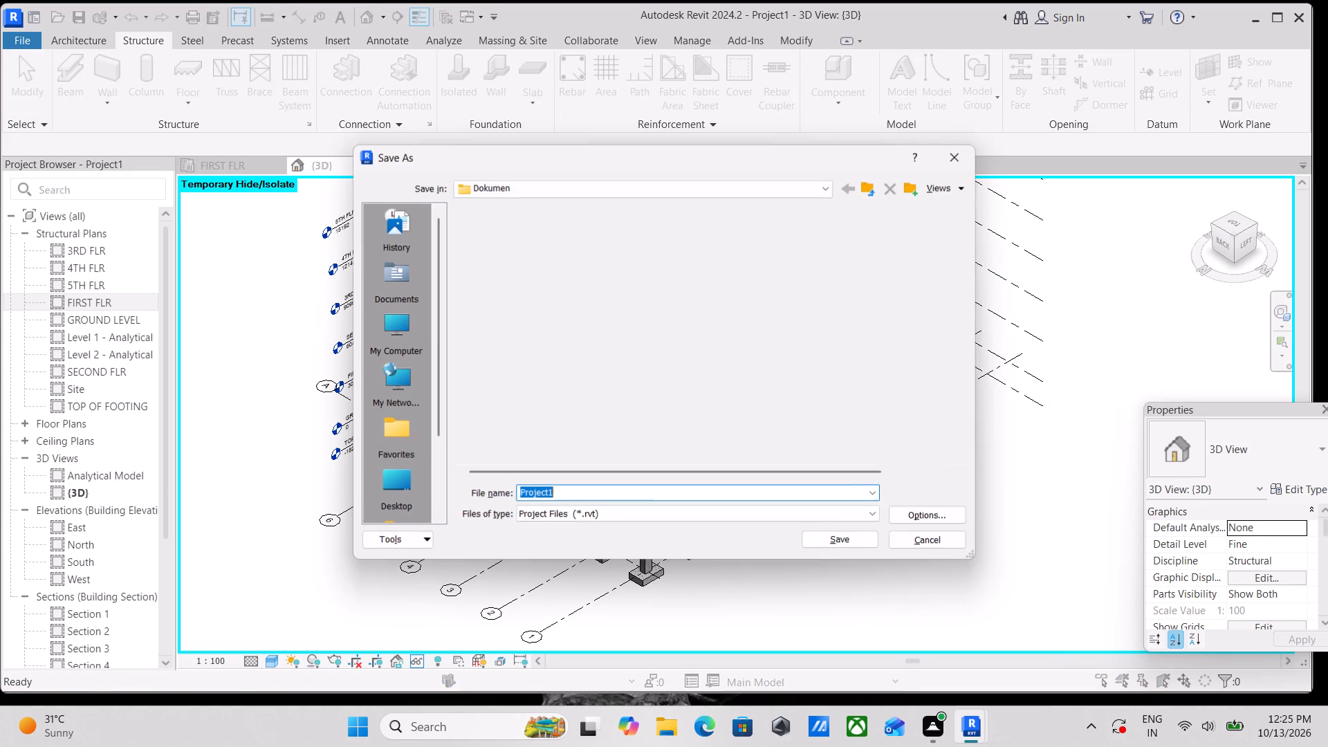
pyautogui.press('BackSpace')
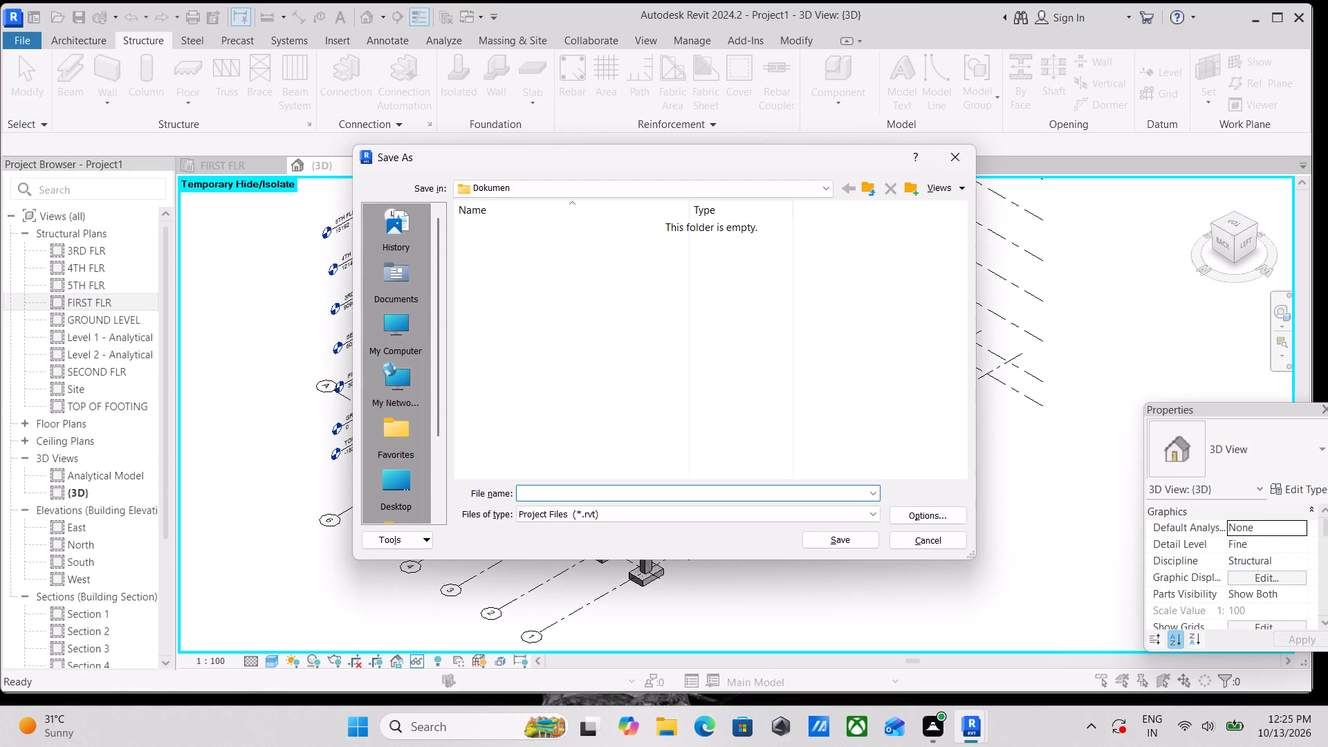
pyautogui.write('struc')
pyautogui.press('BackSpace')
pyautogui.press('BackSpace')
pyautogui.press('BackSpace')
pyautogui.press('BackSpace')
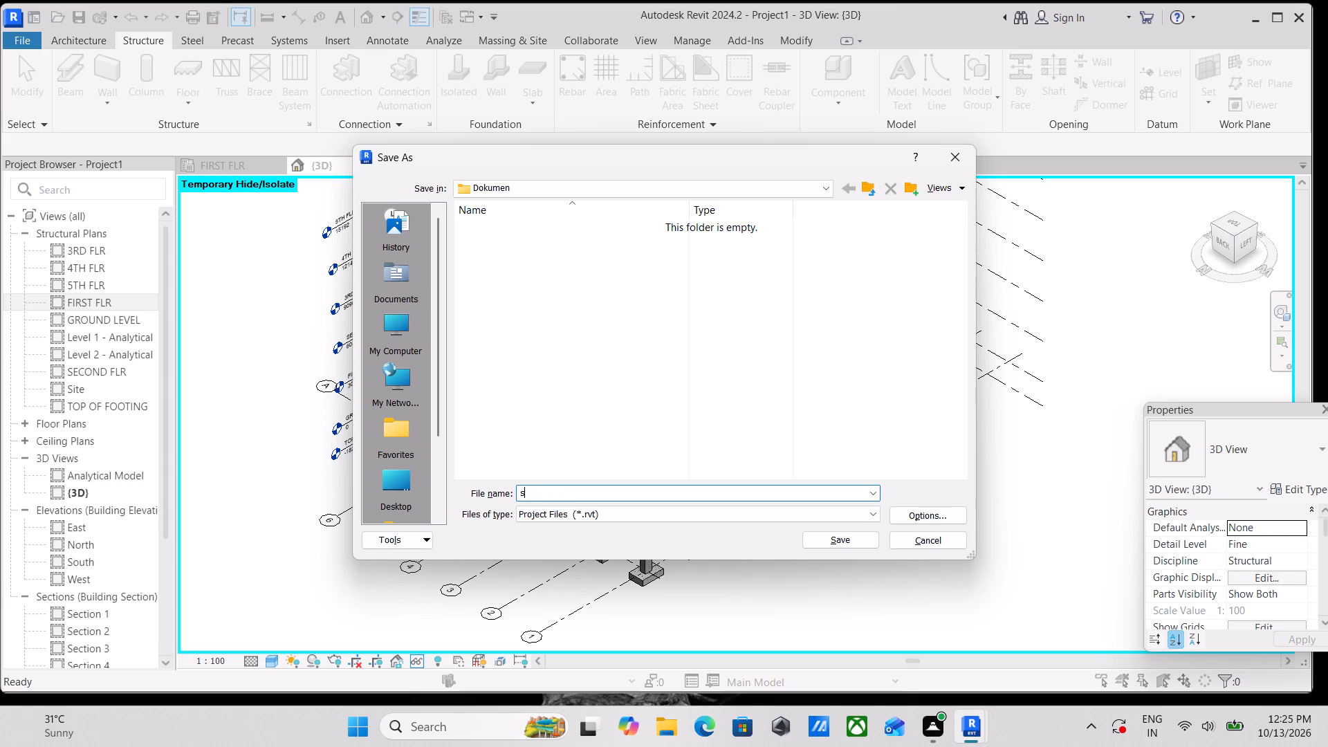
pyautogui.press('BackSpace')
pyautogui.write('revit')
pyautogui.press('space')
pyautogui.write('str')
pyautogui.write('uct')
pyautogui.write('ure')
pyautogui.press('space')
pyautogui.write('project 1')
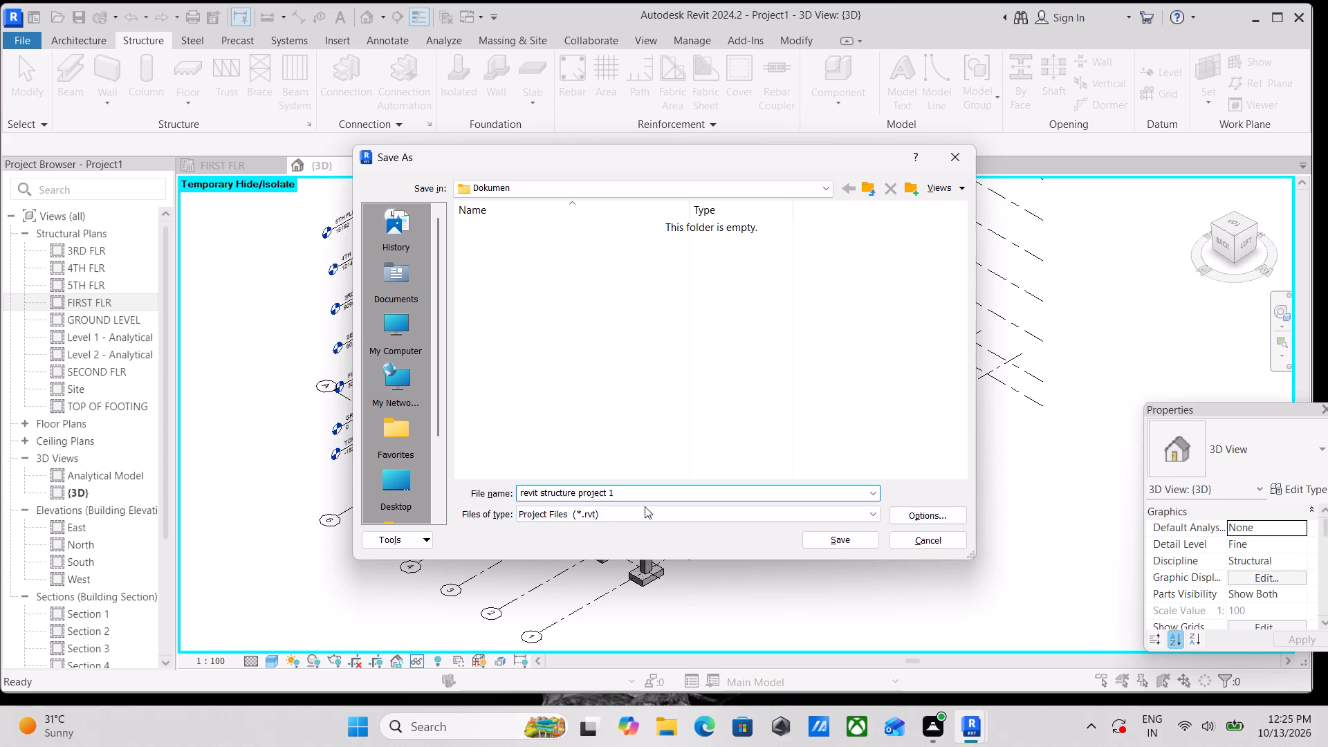
pyautogui.click(847, 538)
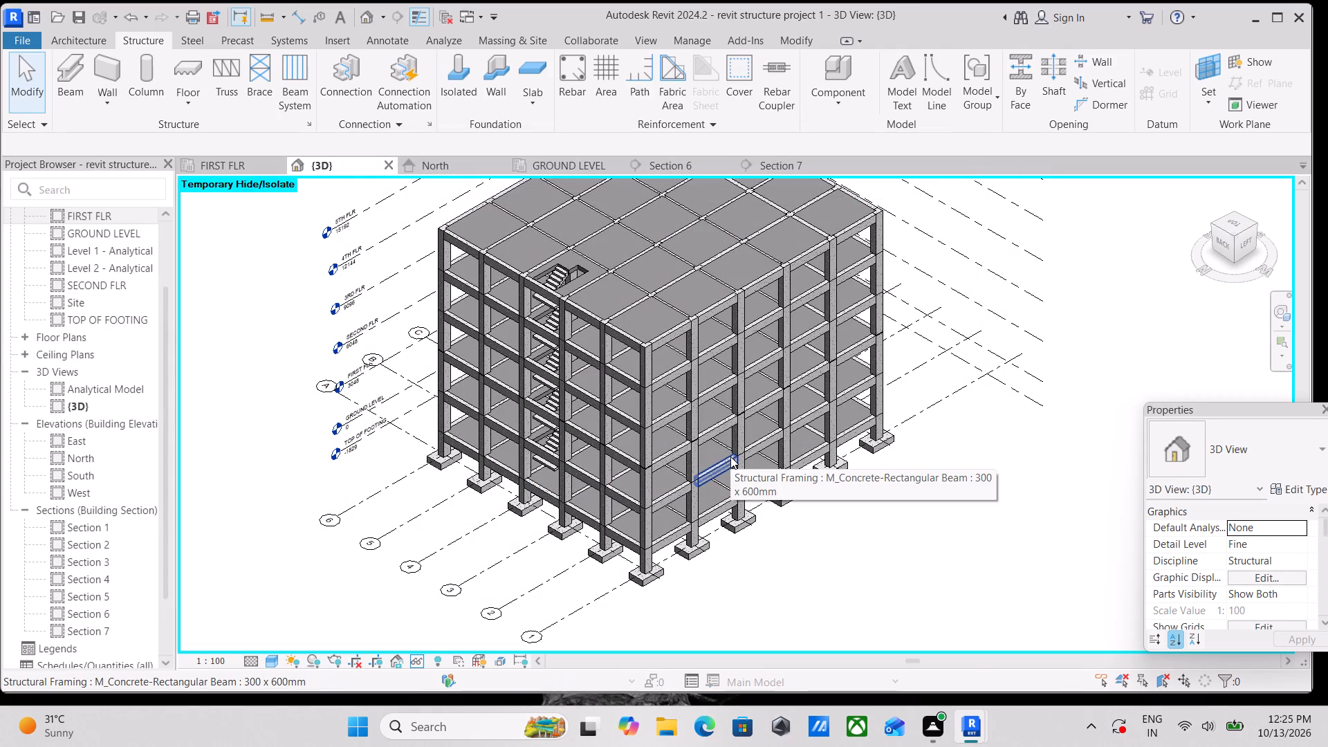
# Reset the temporary hide/isolate in the 3D view so the hidden reinforcement of the whole frame is shown again.
pyautogui.moveTo(730, 456); pyautogui.dragTo(757, 505, button='middle')
pyautogui.moveTo(768, 463); pyautogui.dragTo(806, 510, button='middle')
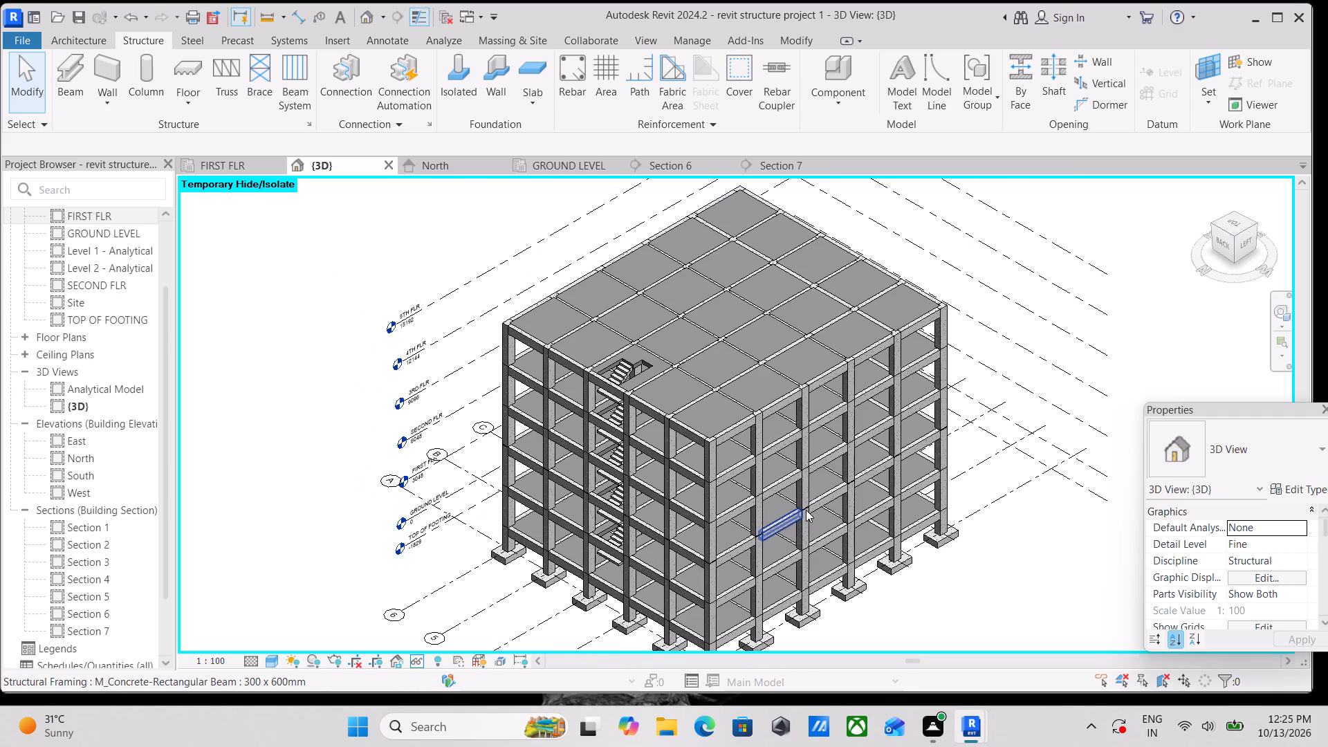
pyautogui.write('hh')
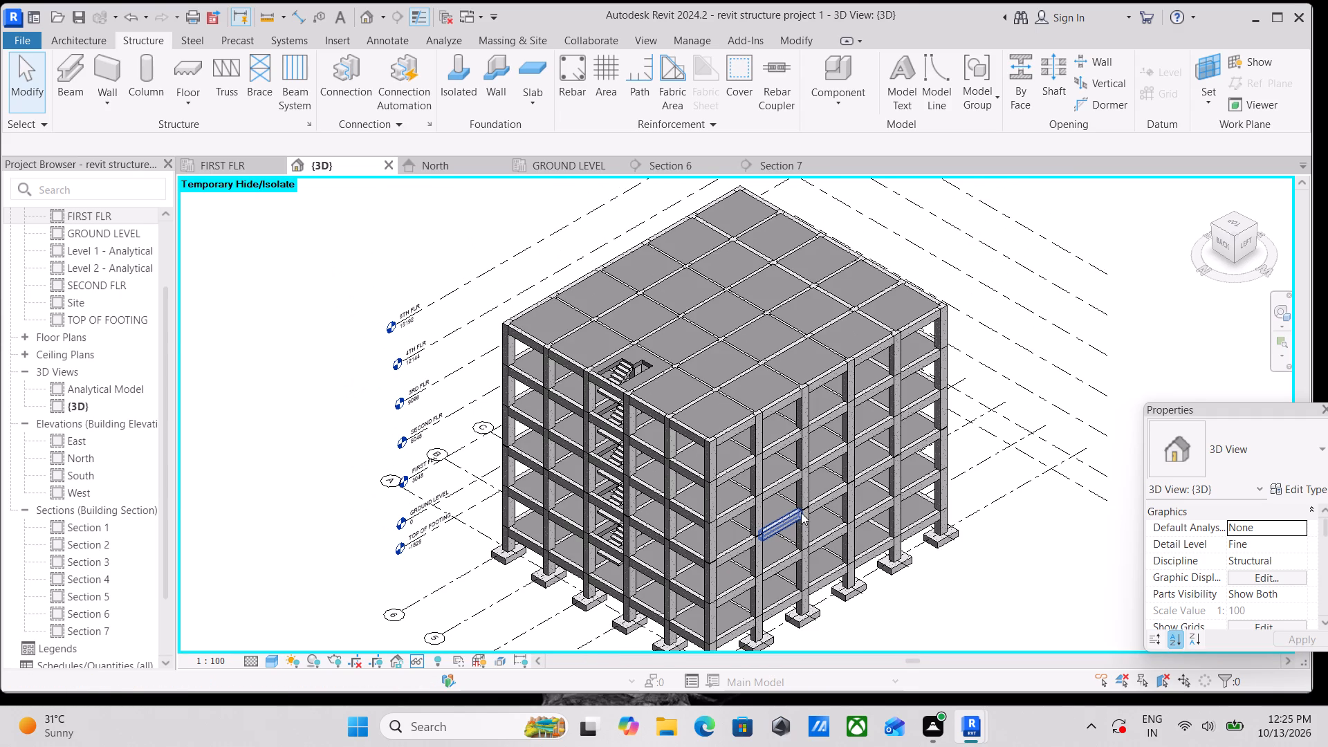
pyautogui.scroll(4, 788, 515)
pyautogui.write('hr')
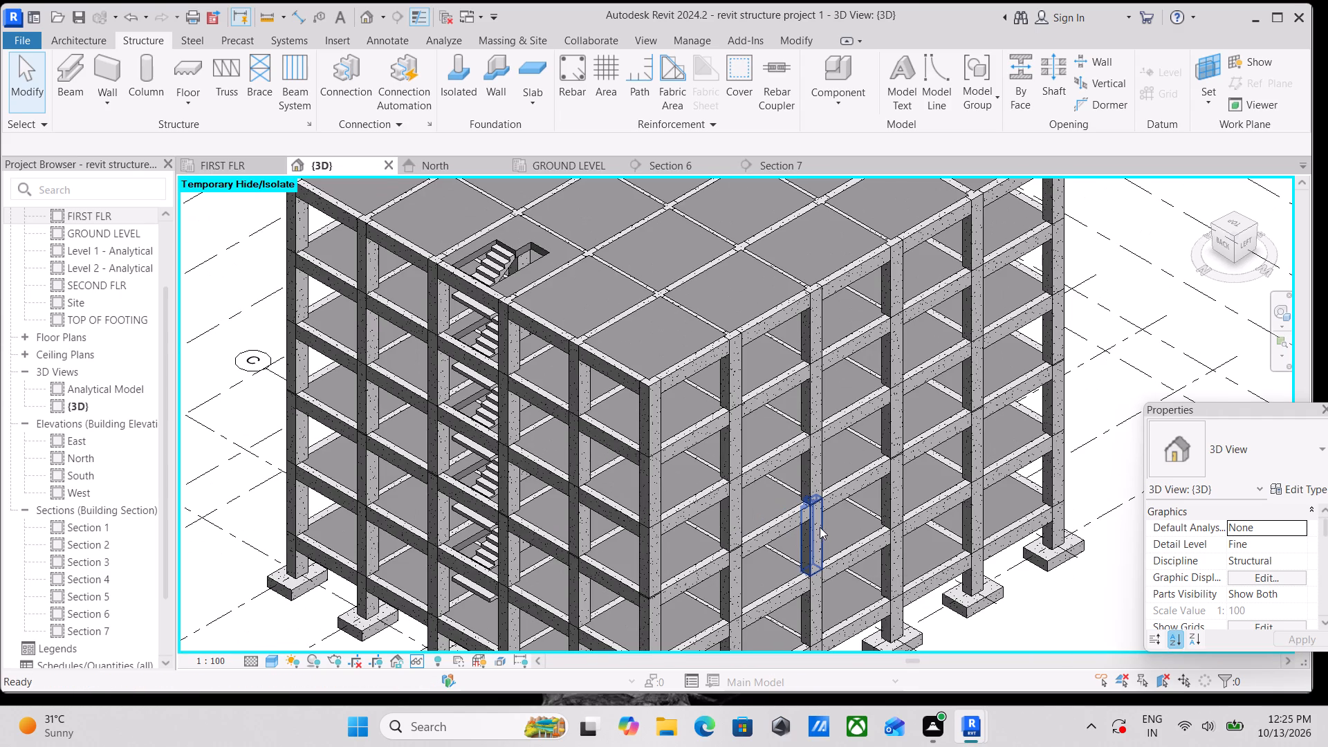
pyautogui.scroll(-5, 821, 527)
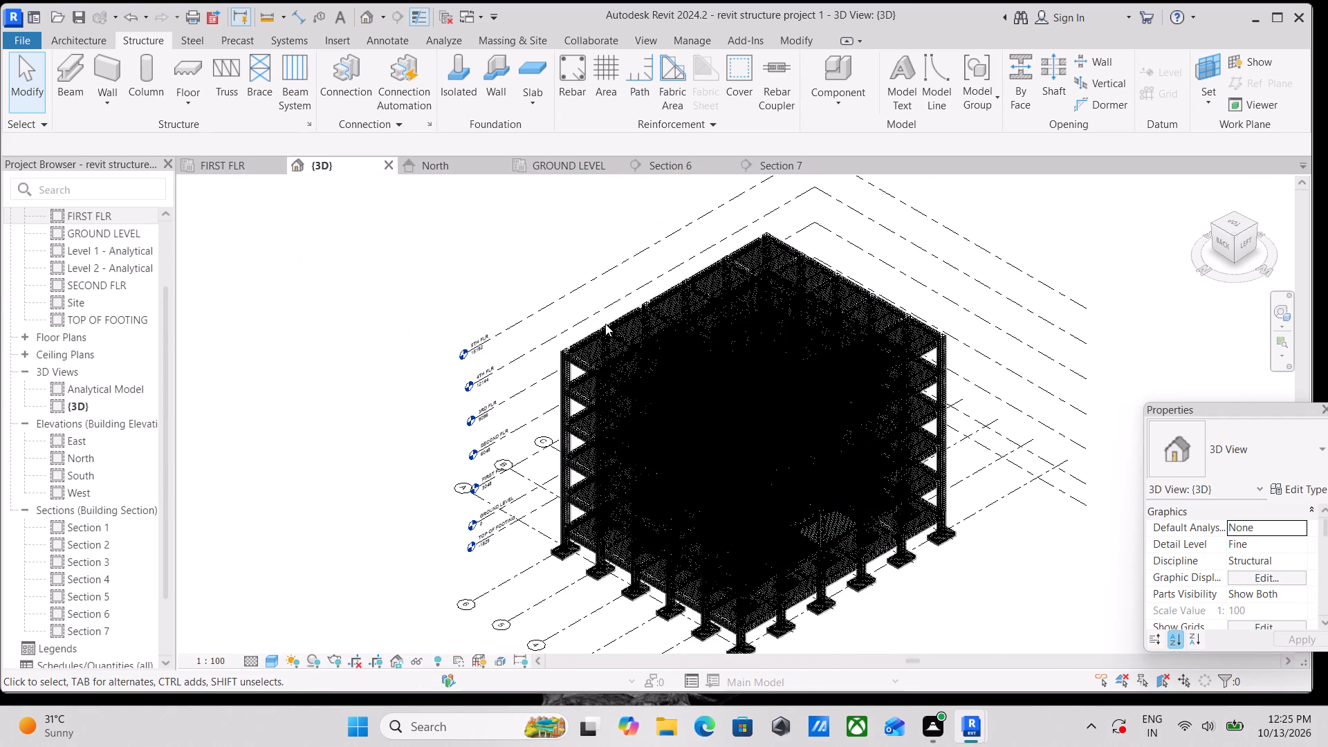
# Render the region around the building at Medium quality with the reinforcement unhidden, and close the rendering after viewing it.
pyautogui.write('rr')
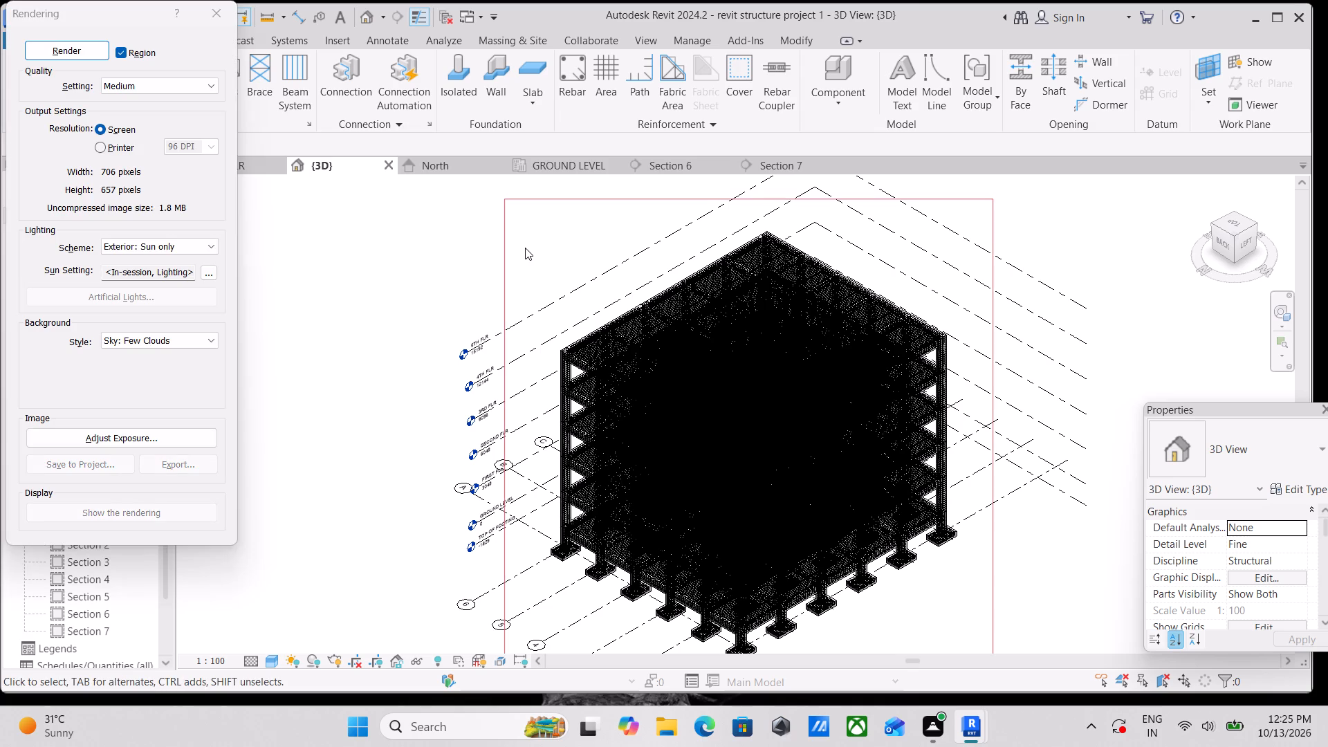
pyautogui.click(68, 51)
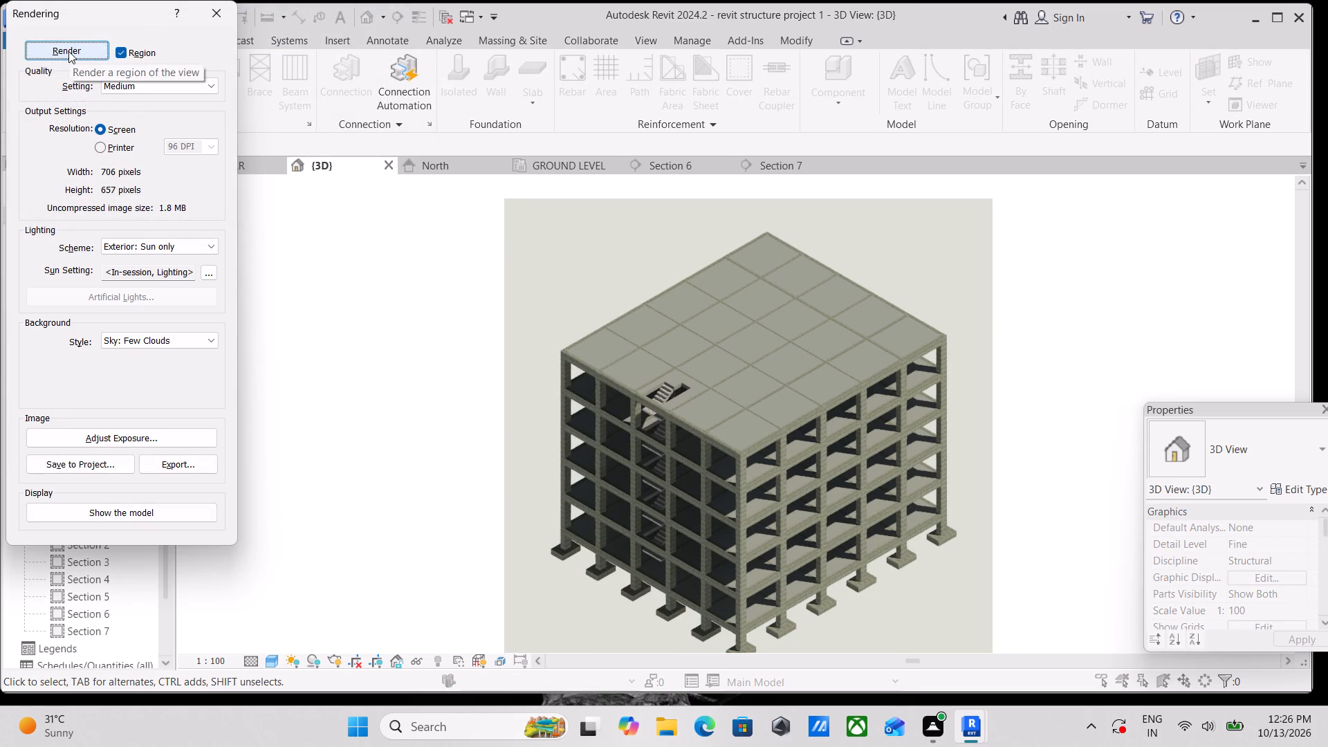
pyautogui.click(219, 21)
# Select every 13M rebar instance in the frame, starting from a 5TH FLR slab bar set, and temporarily hide them.
pyautogui.scroll(3, 477, 286)
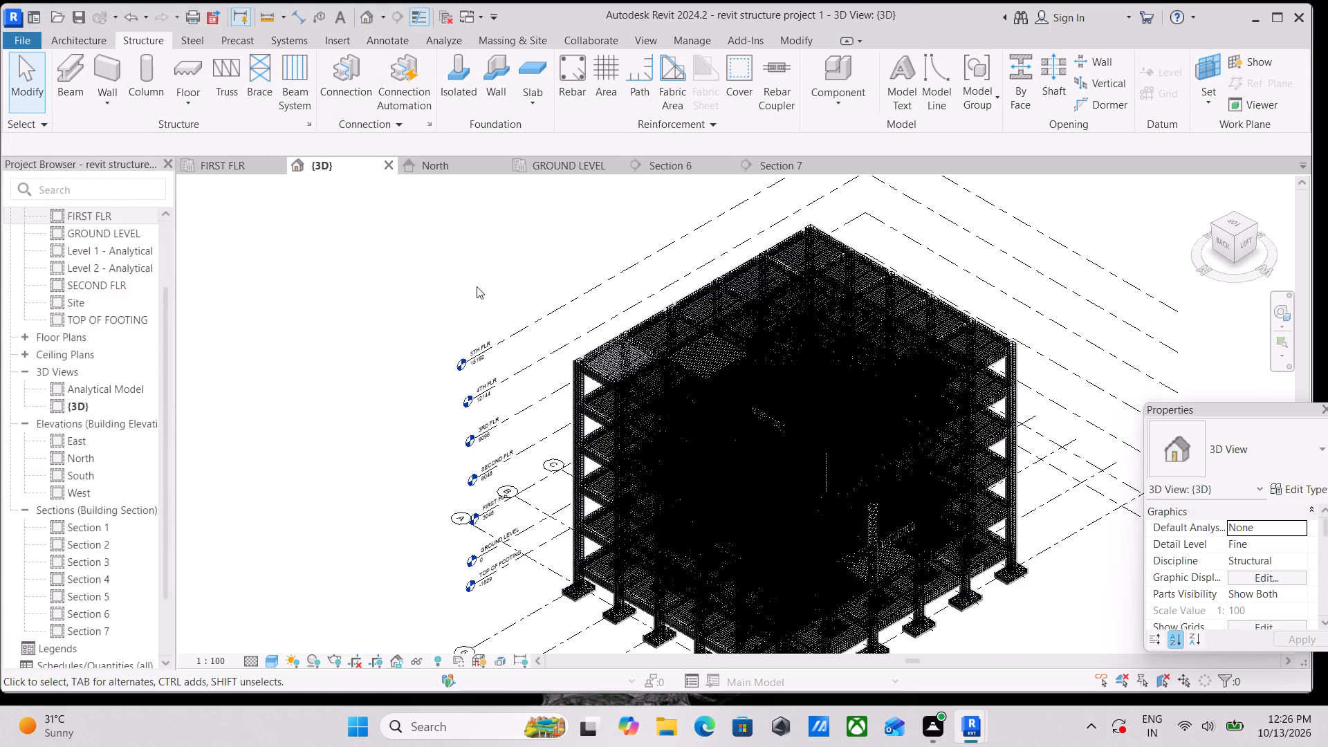
pyautogui.click(658, 385)
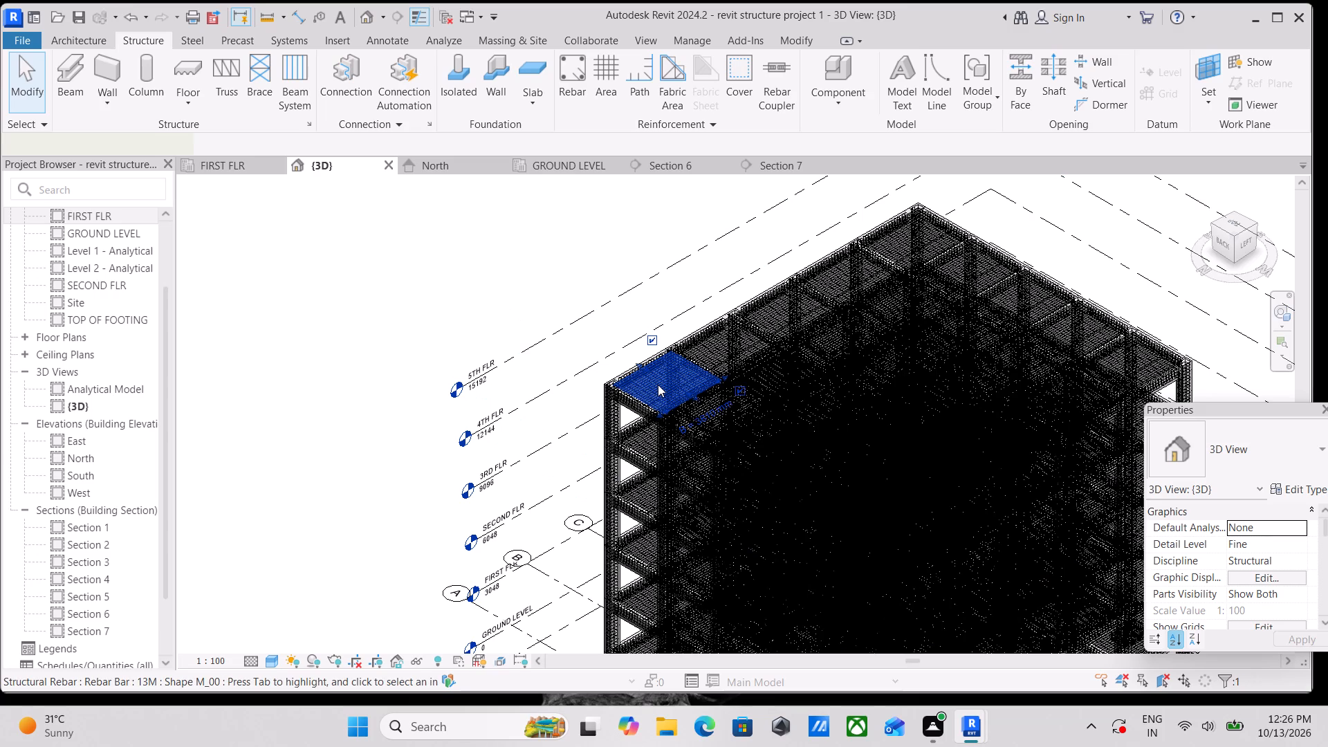
pyautogui.write('sa')
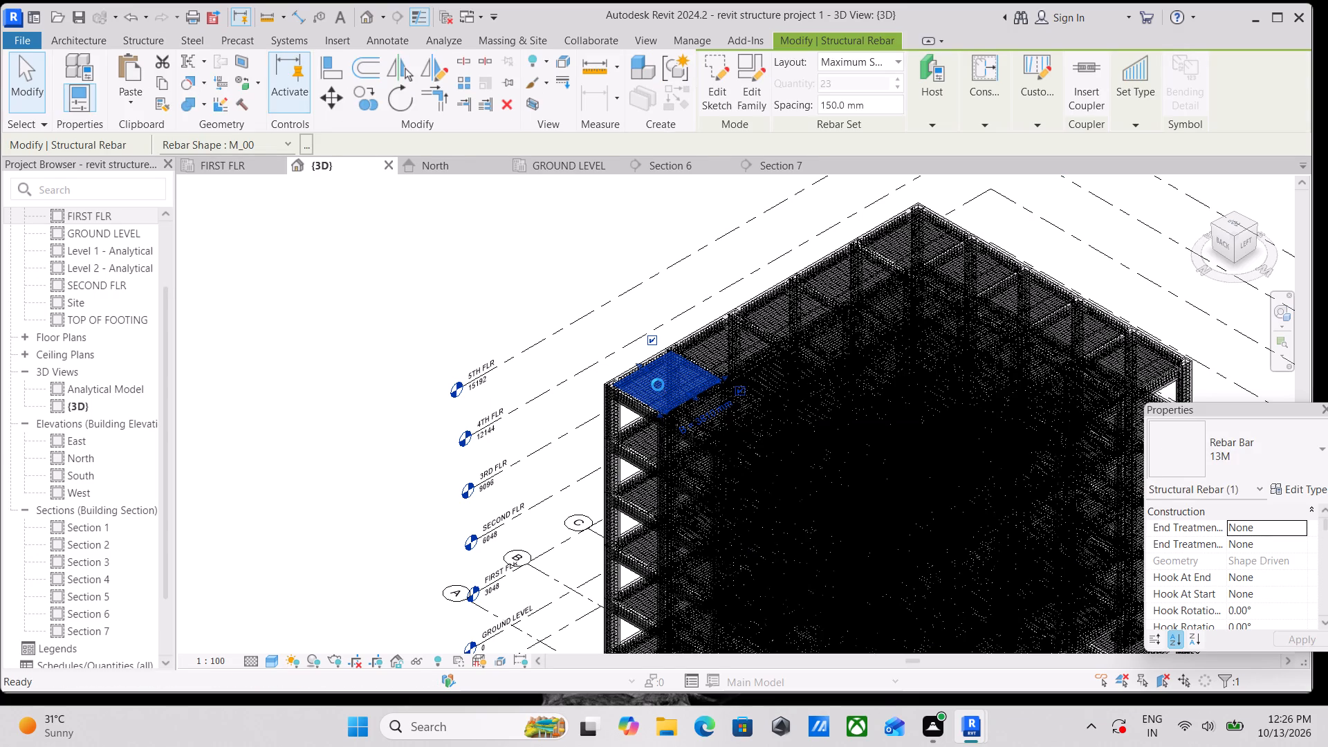
pyautogui.scroll(2, 698, 371)
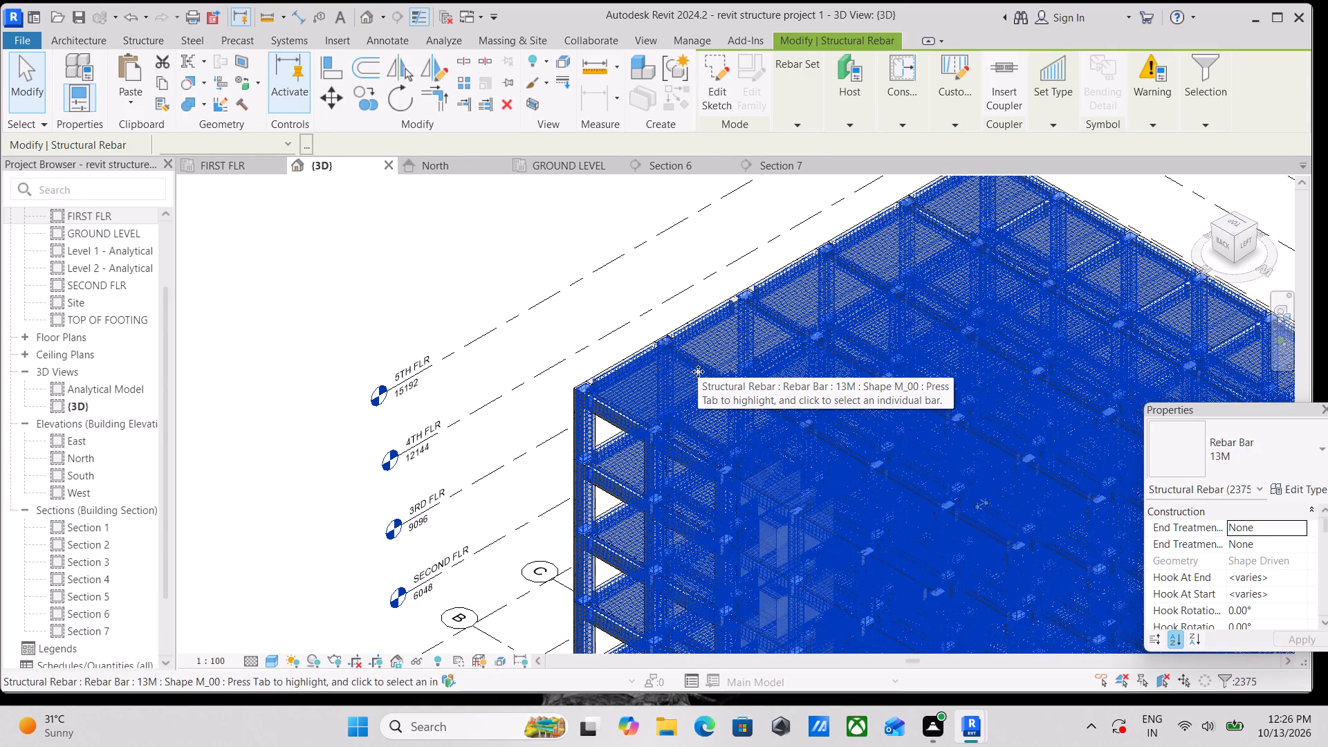
pyautogui.write('hh')
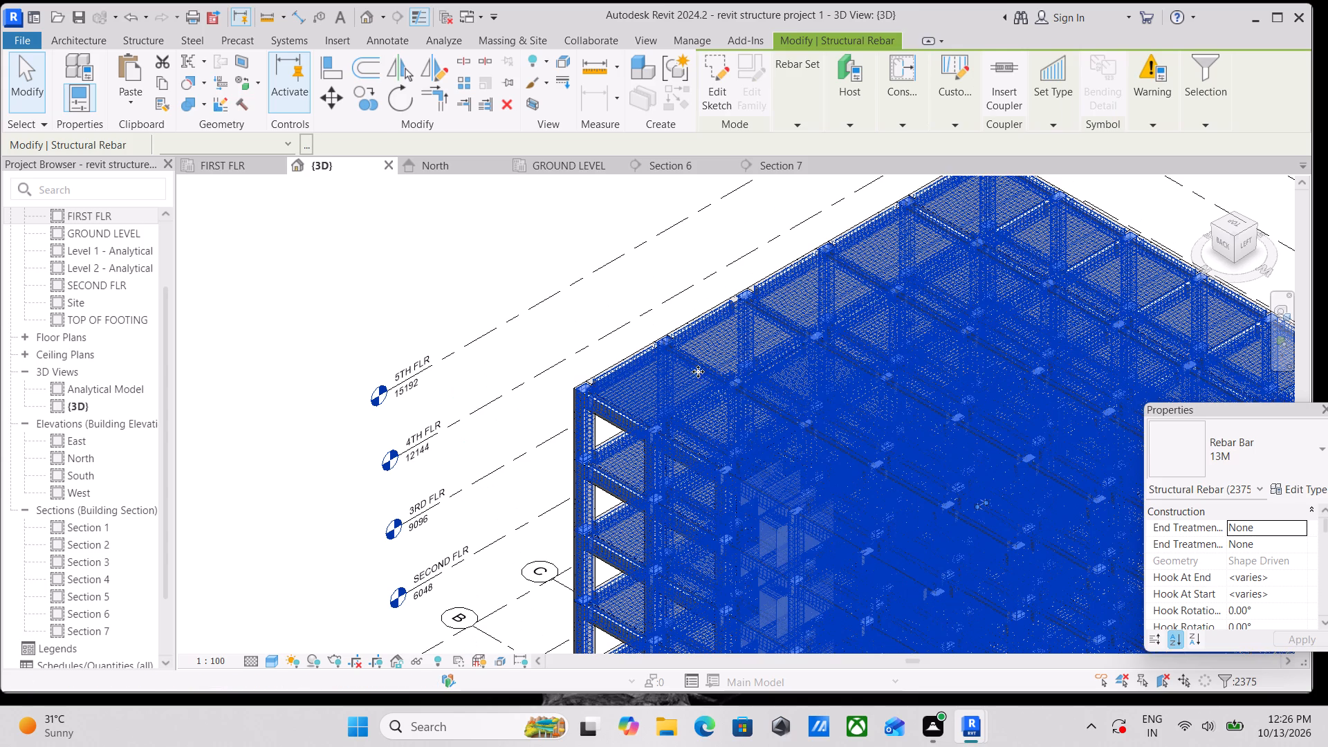
pyautogui.scroll(-2, 698, 371)
pyautogui.scroll(-2, 784, 362)
pyautogui.moveTo(784, 362); pyautogui.dragTo(697, 290, button='middle')
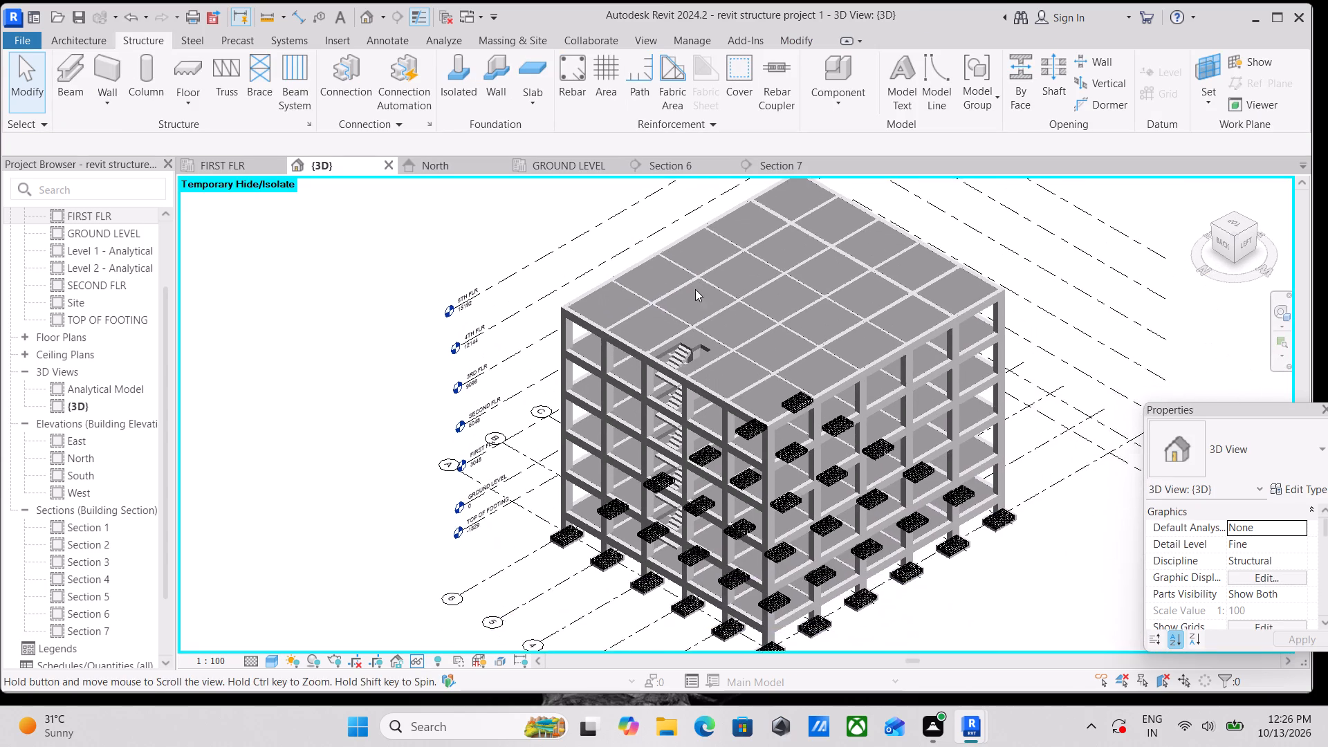
# Select every 16M rebar instance, starting from a corner footing's bars, and temporarily hide them.
pyautogui.scroll(7, 589, 589)
pyautogui.click(560, 462)
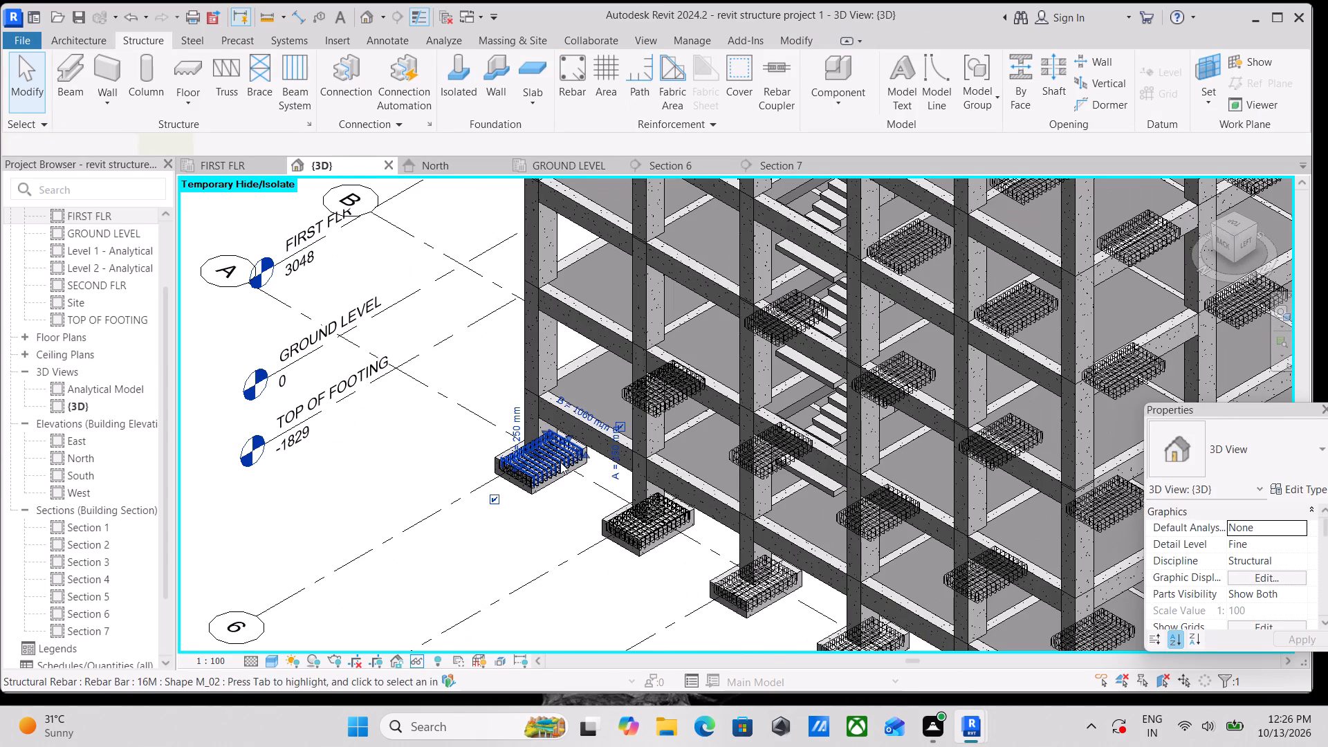
pyautogui.write('sa')
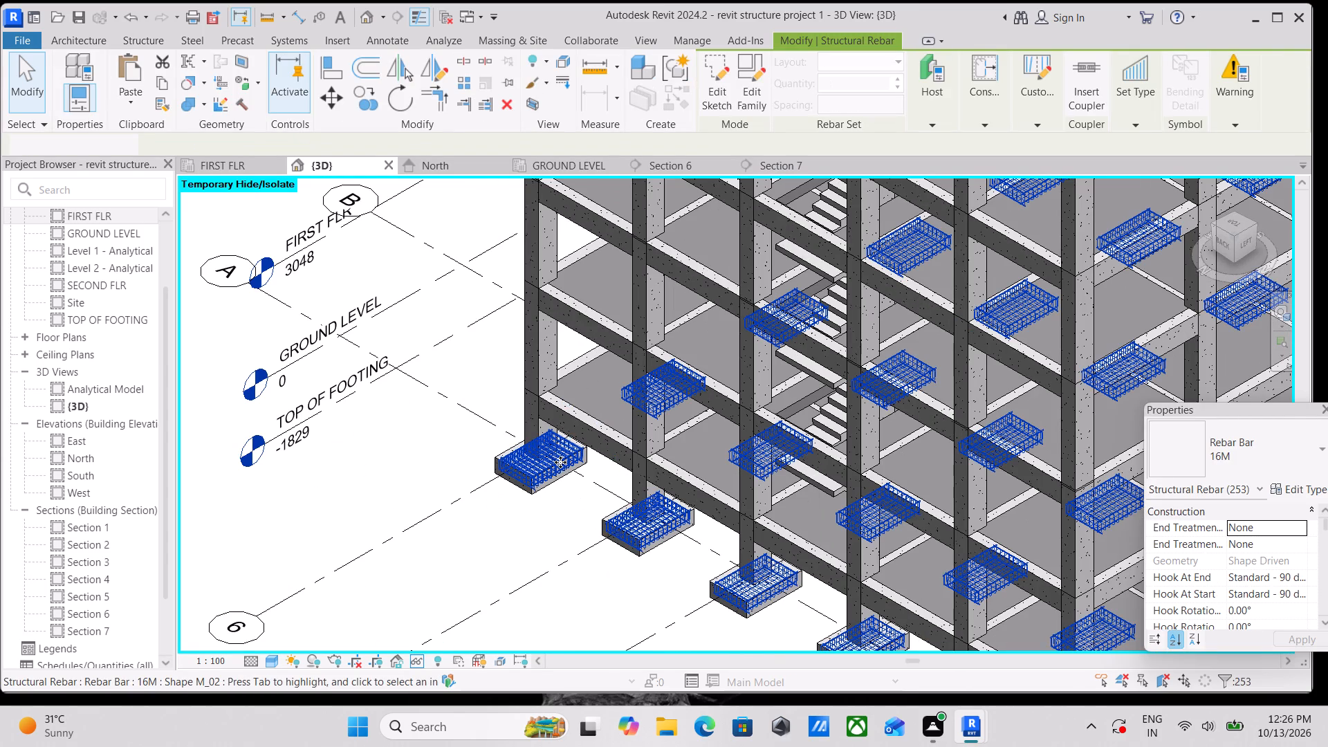
pyautogui.write('hh')
pyautogui.scroll(-3, 560, 462)
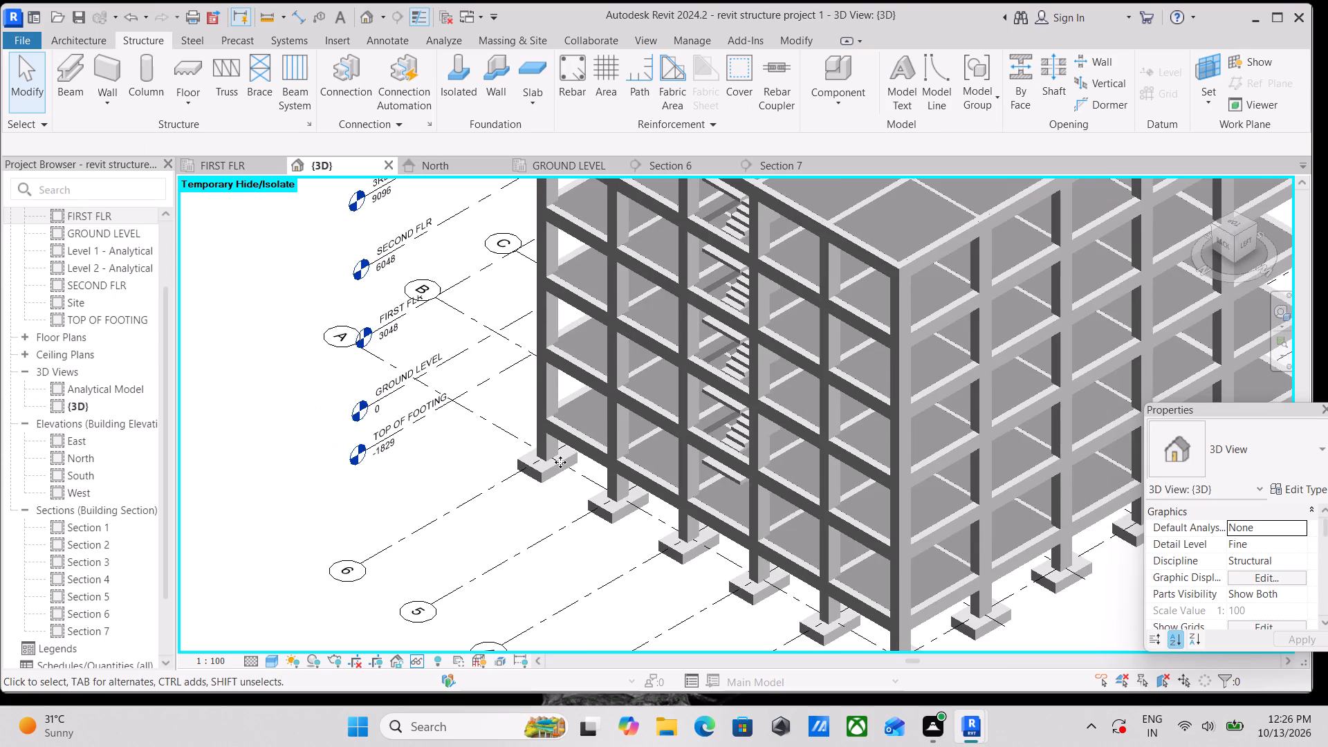
# Save the project with the reinforcement temporarily hidden in the 3D view.
pyautogui.hotkey('ctrl', 's')
pyautogui.hotkey('ctrl', 's')
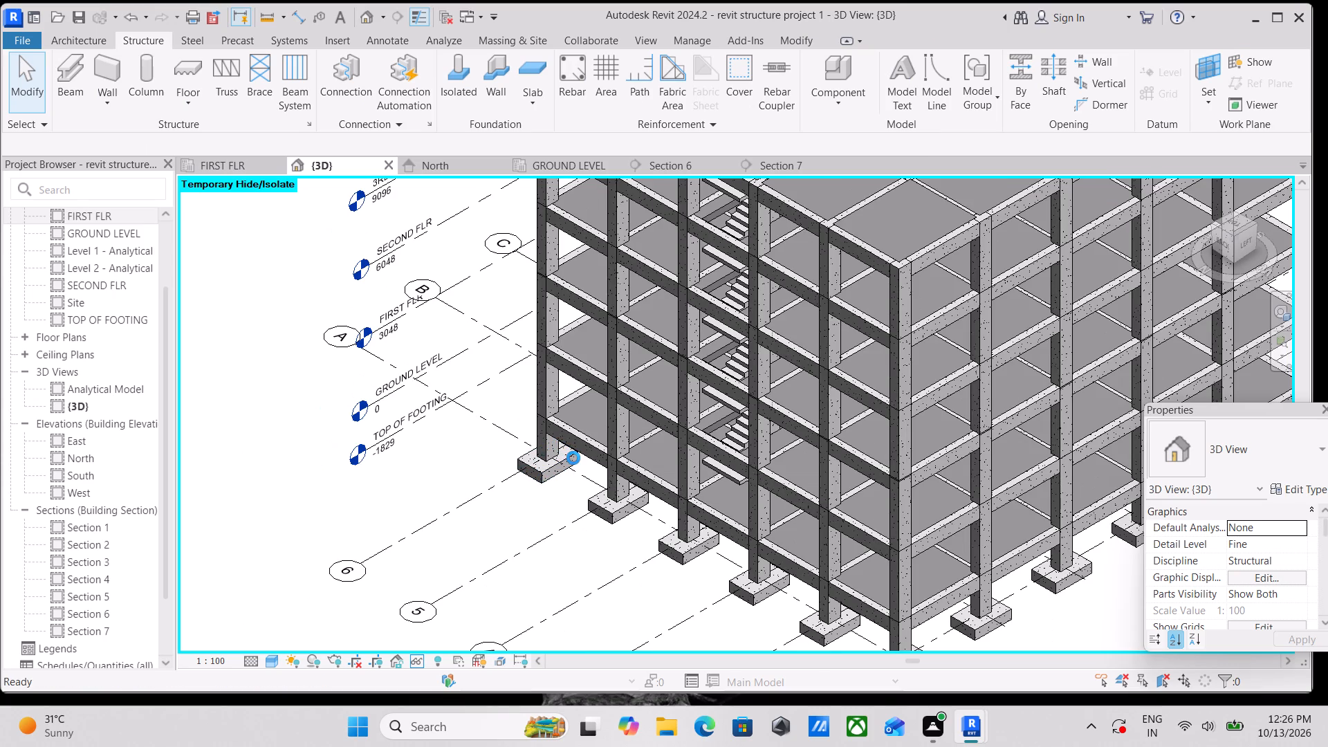
pyautogui.hotkey('ctrl', 's')
pyautogui.hotkey('ctrl', 's')
pyautogui.hotkey('ctrl', 's')
pyautogui.hotkey('ctrl', 's')
pyautogui.hotkey('ctrl', 's')
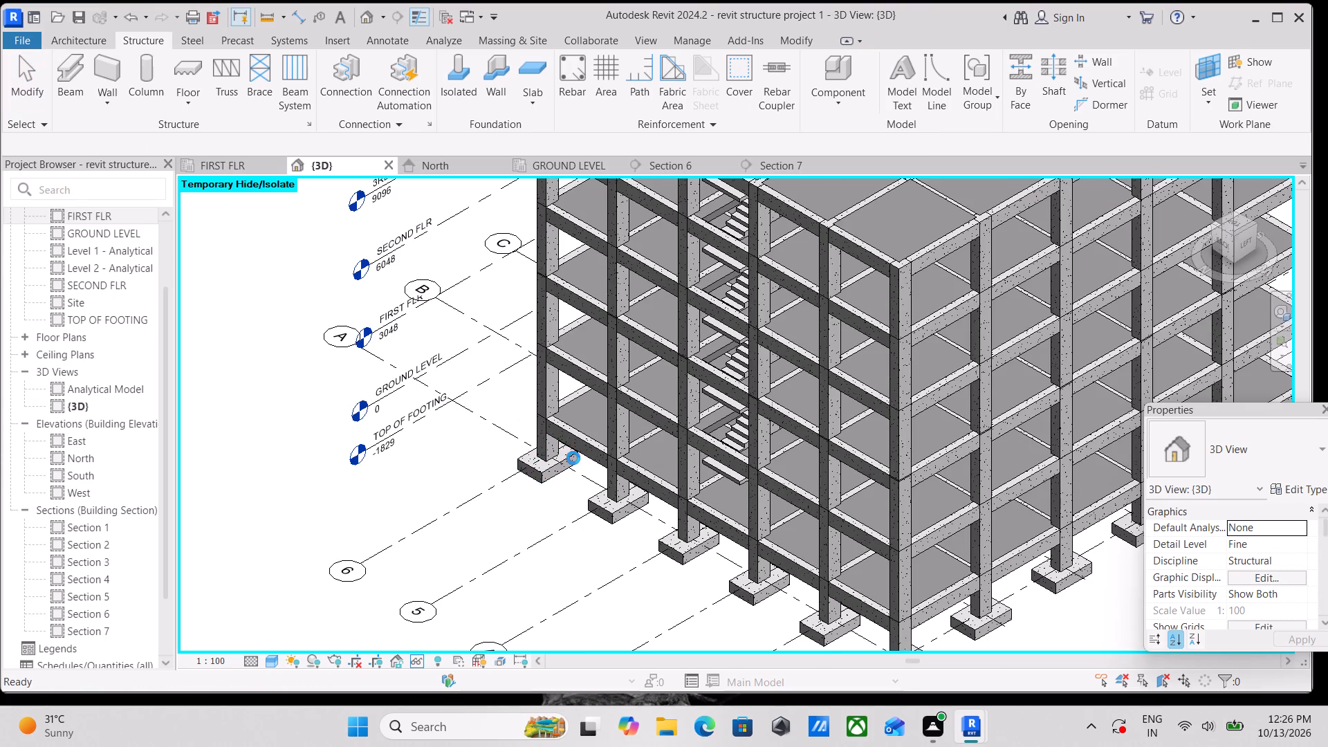
pyautogui.hotkey('ctrl', 's')
pyautogui.hotkey('ctrl', 's')
pyautogui.hotkey('ctrl', 's')
pyautogui.hotkey('ctrl', 's')
pyautogui.hotkey('ctrl', 's')
pyautogui.hotkey('ctrl', 's')
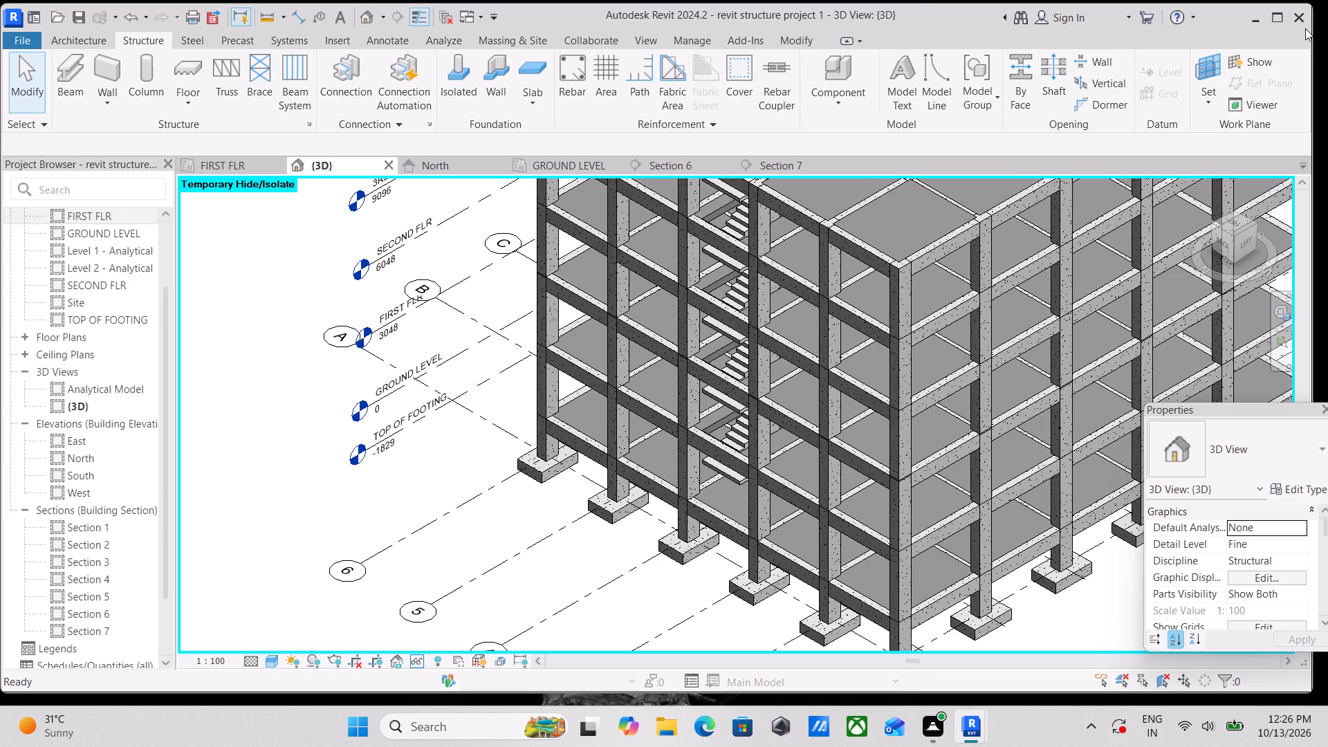
pyautogui.hotkey('ctrl', 's')
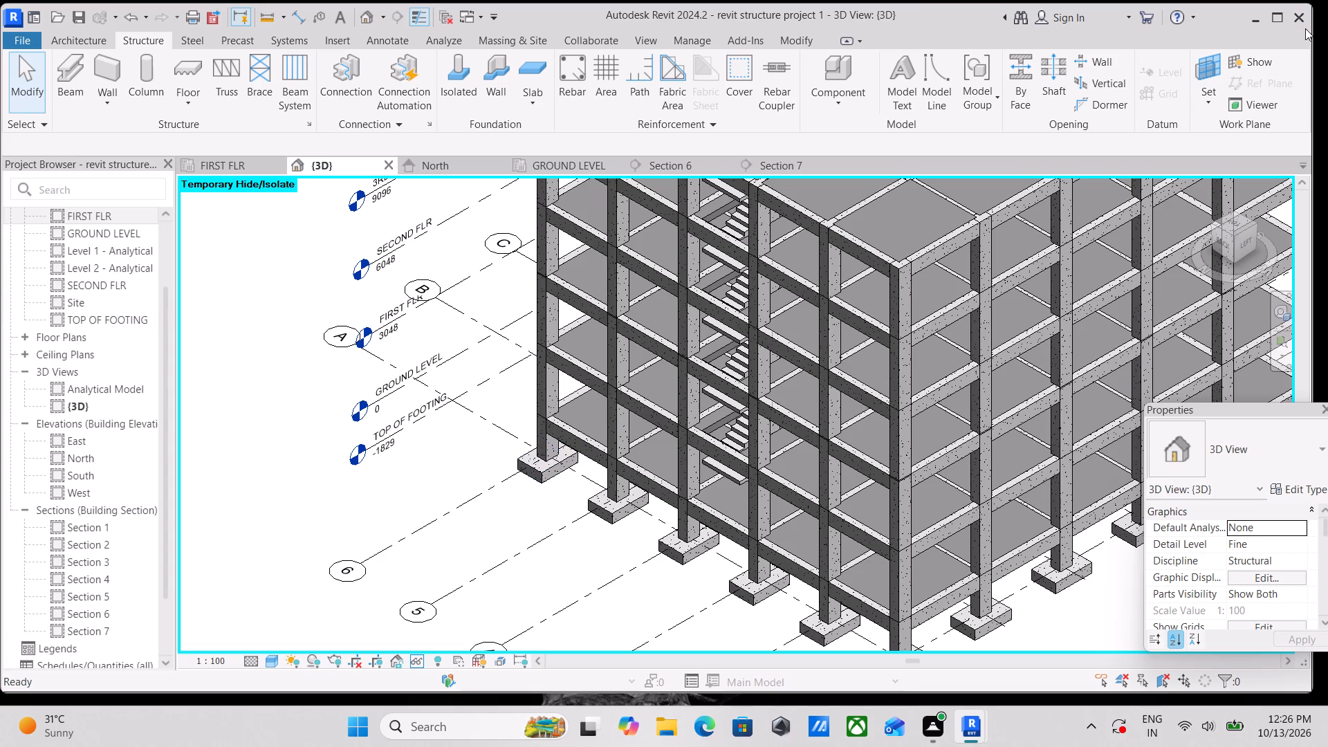
# Close Revit.
pyautogui.click(1301, 17)
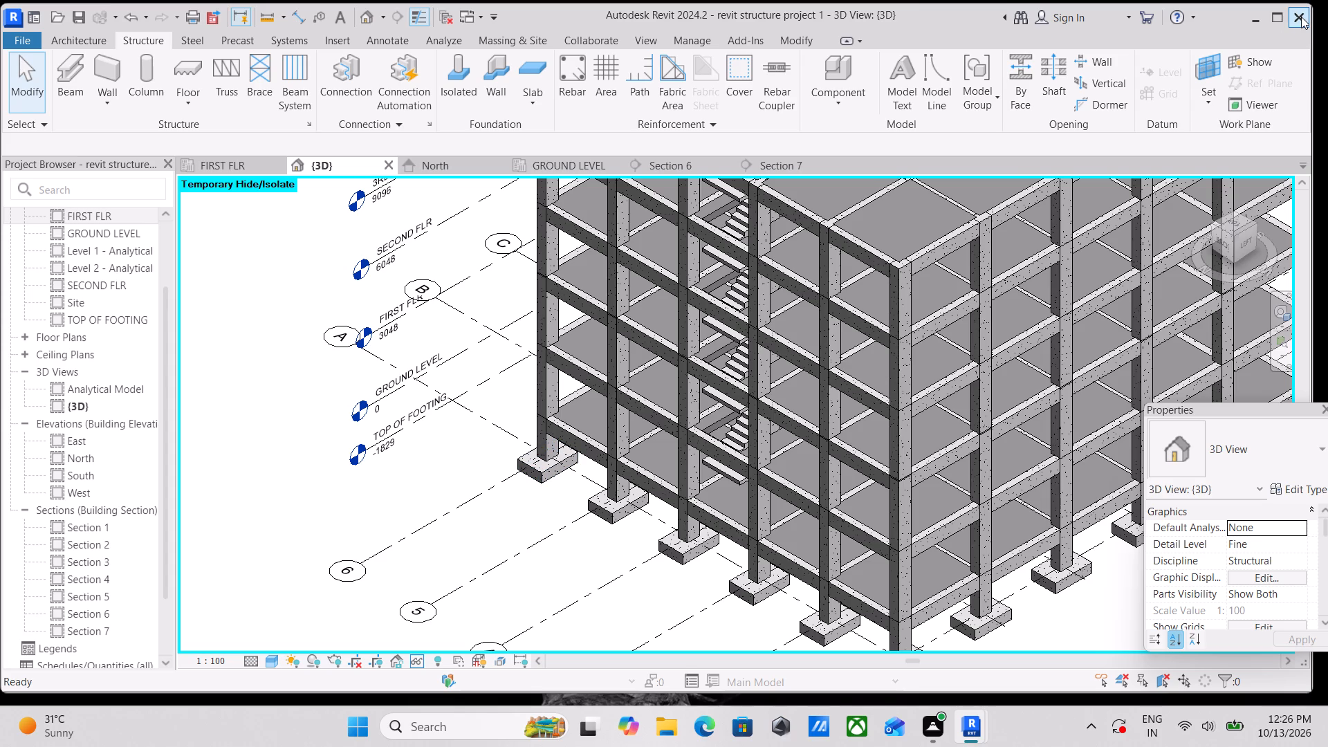
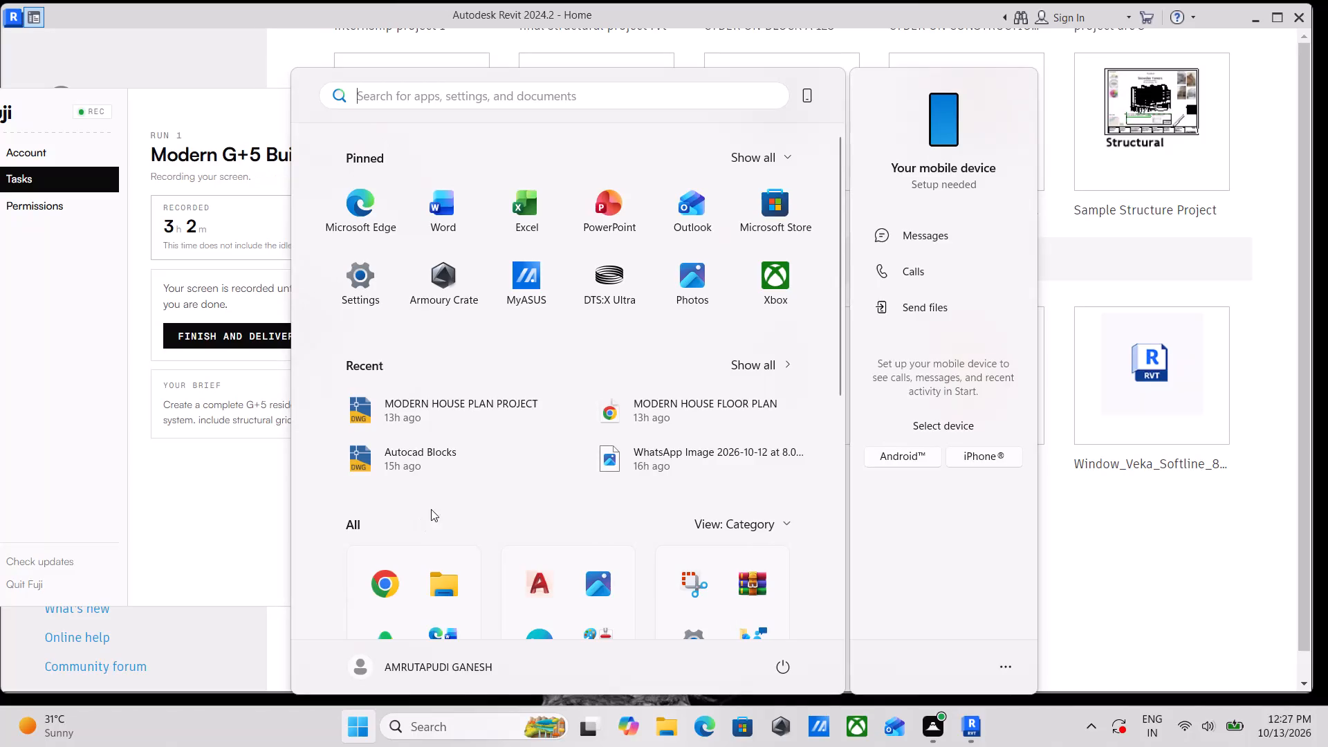
# Open File Explorer.
pyautogui.click(671, 737)
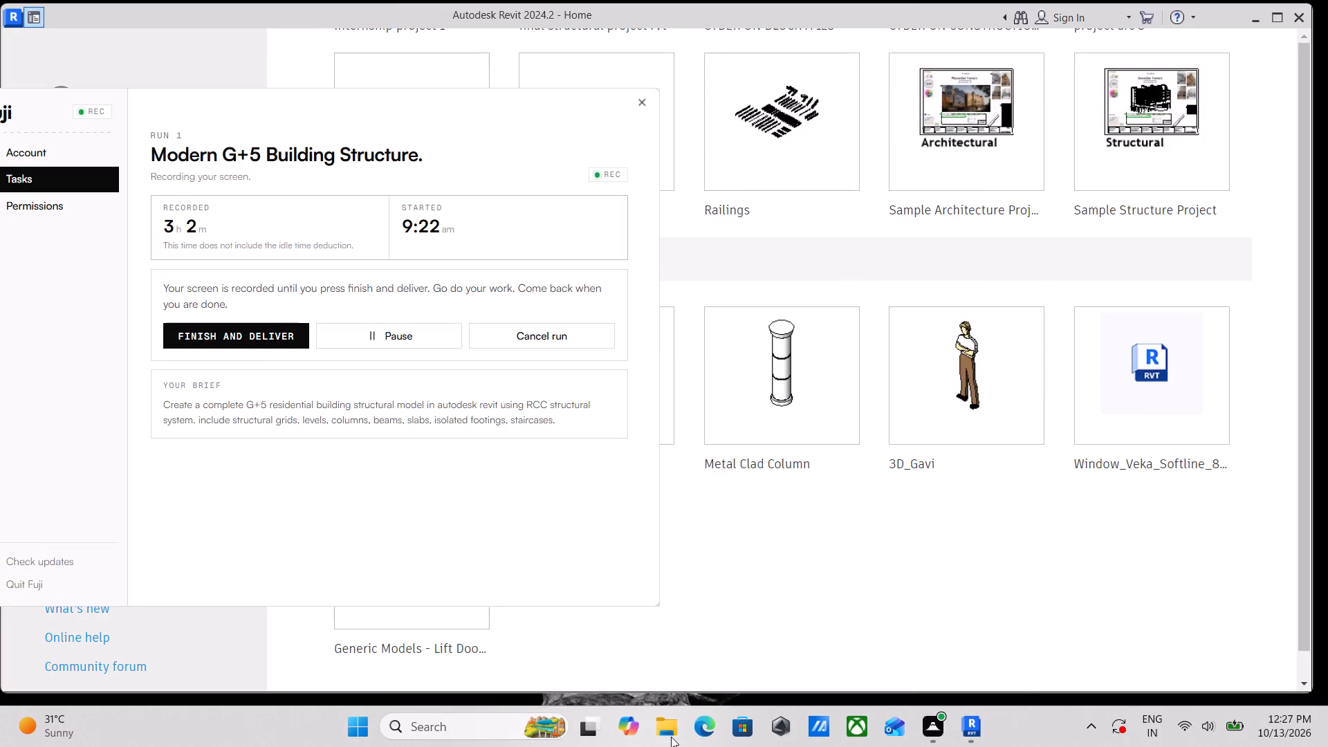
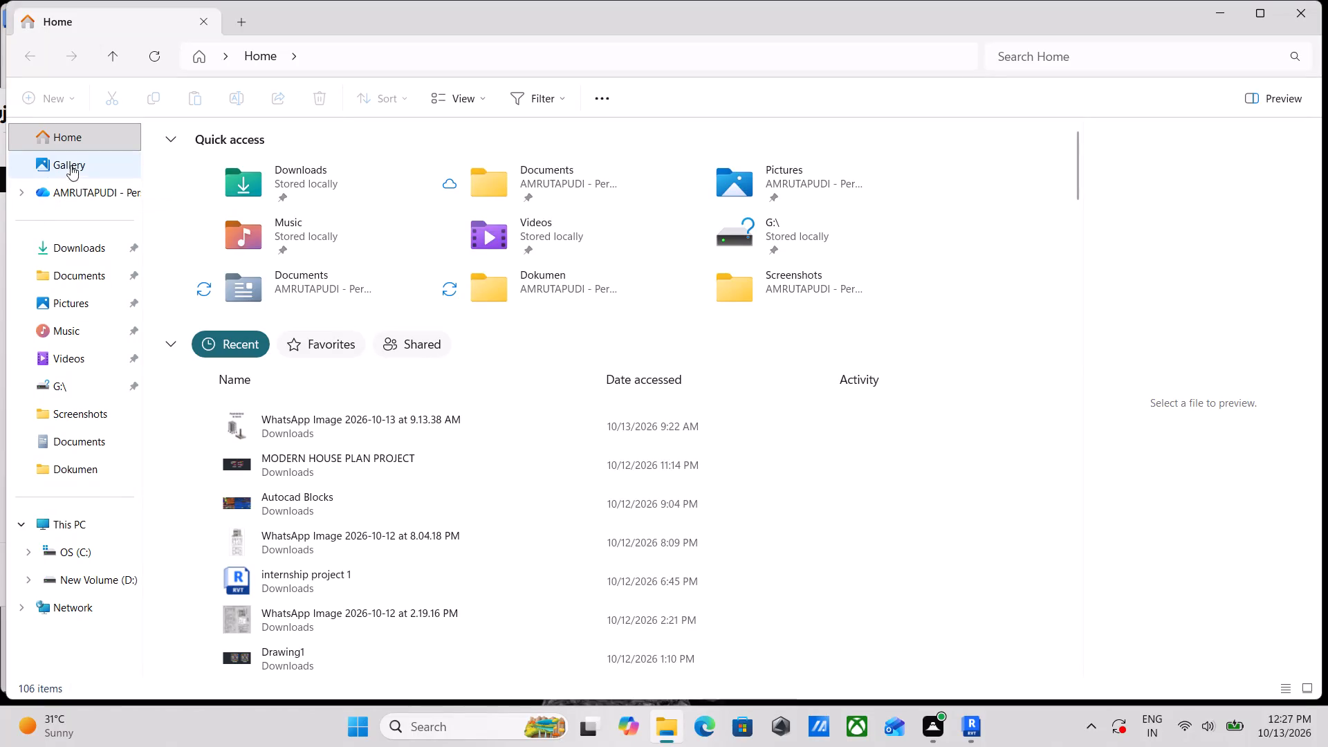
# Find the Revit project "revit structure project 1" in the Dokumen folder and open it in Revit.
pyautogui.click(62, 248)
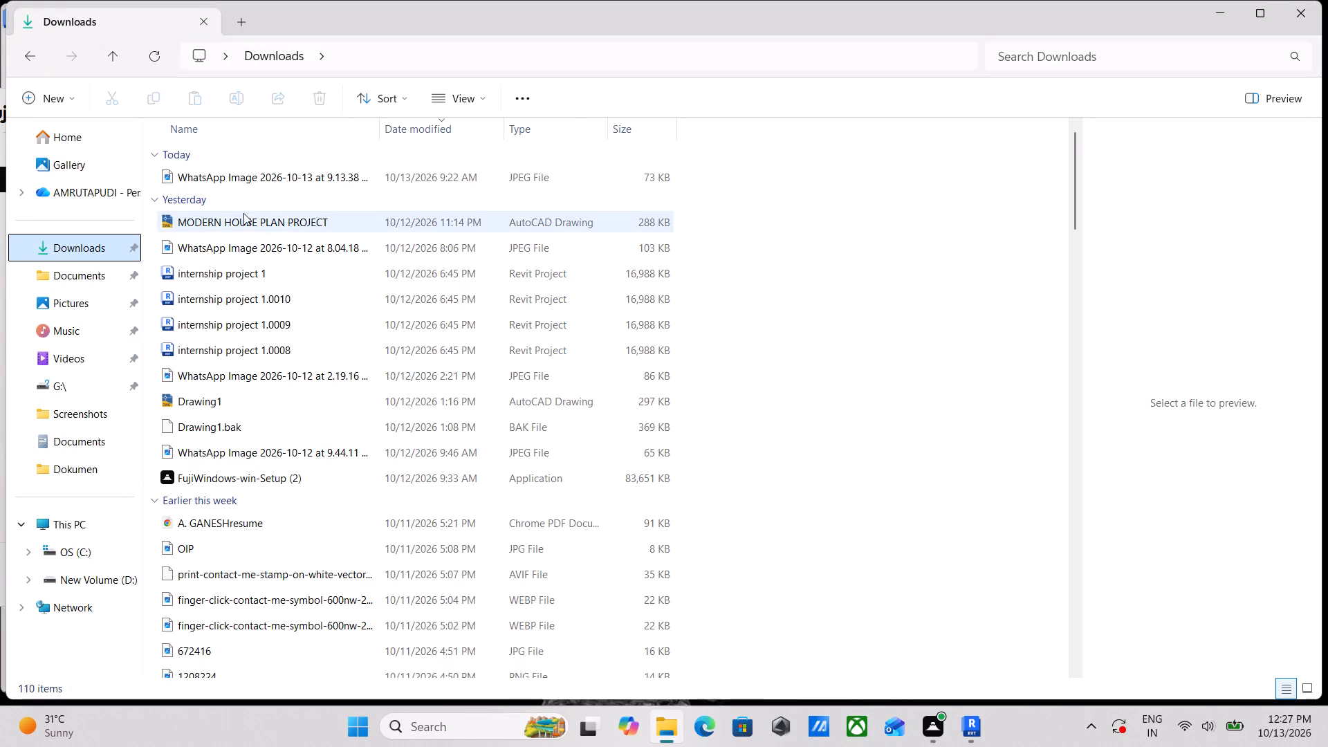
pyautogui.scroll(-1, 241, 311)
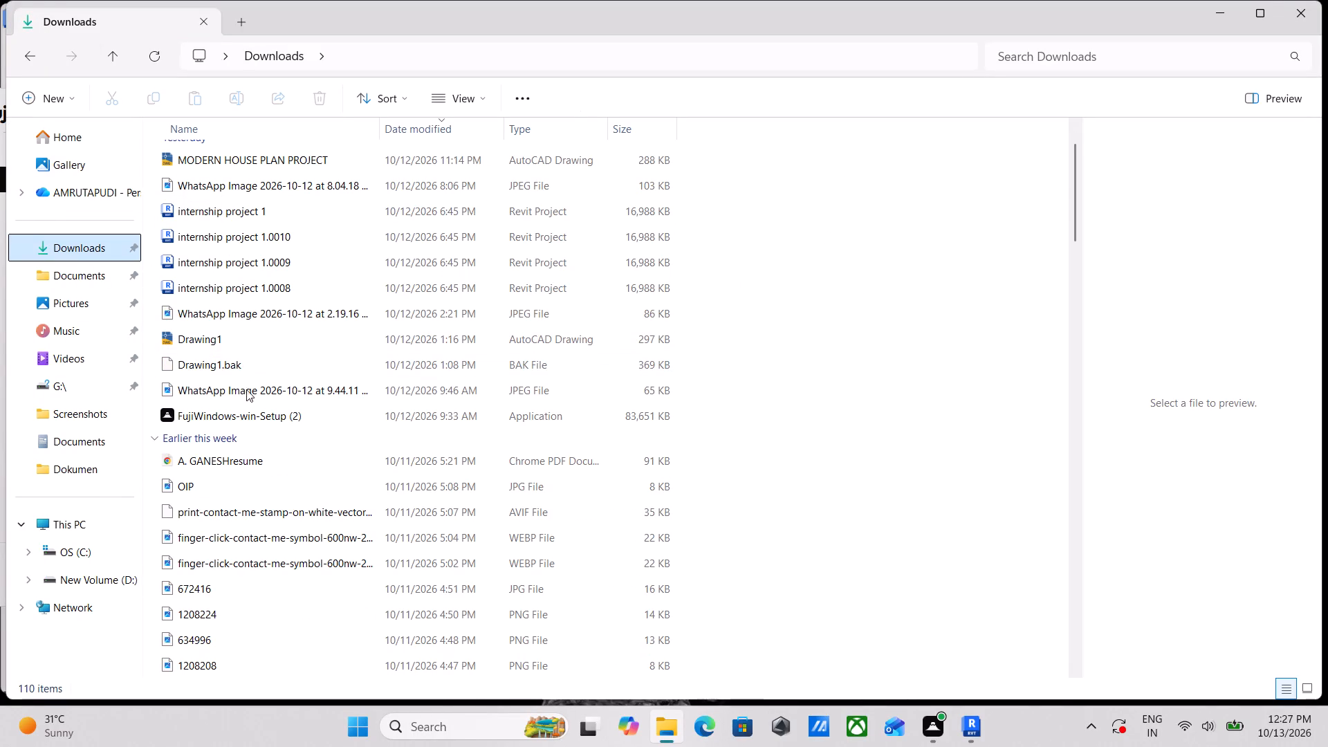
pyautogui.scroll(3, 241, 434)
pyautogui.scroll(3, 209, 296)
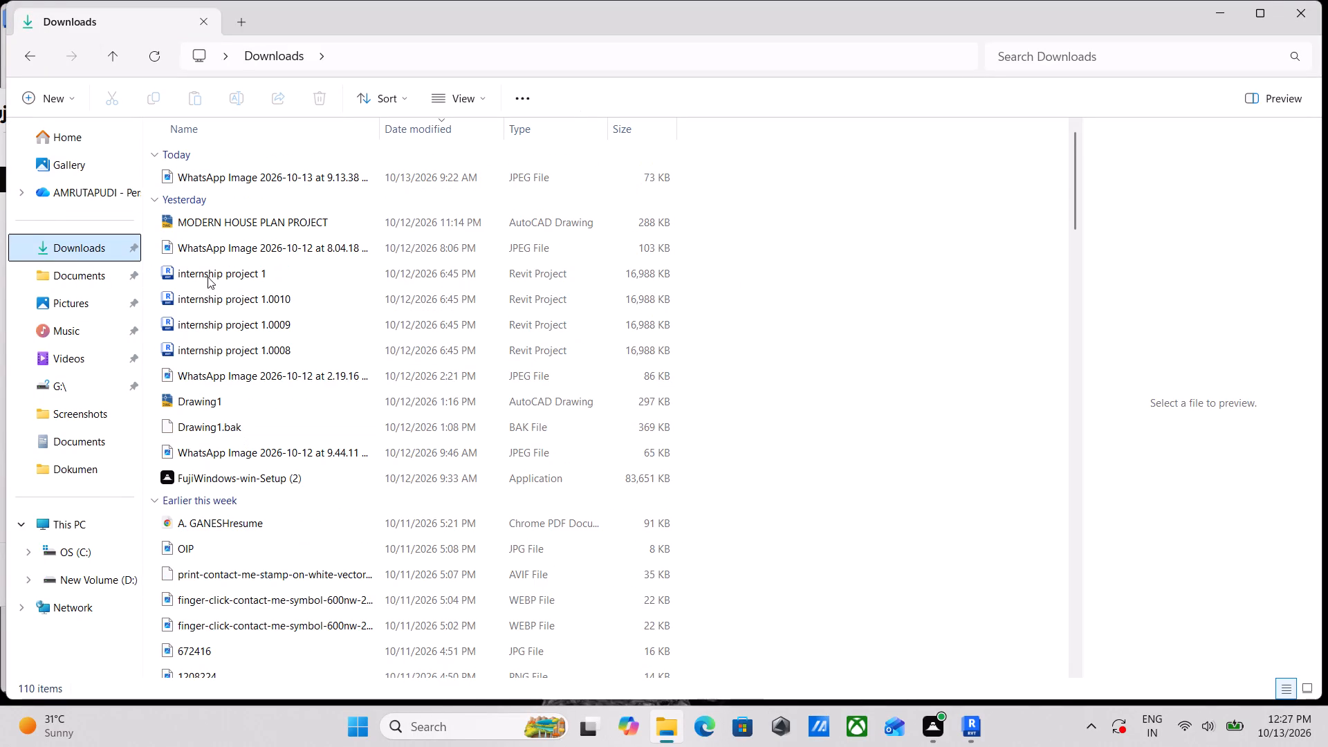
pyautogui.click(70, 143)
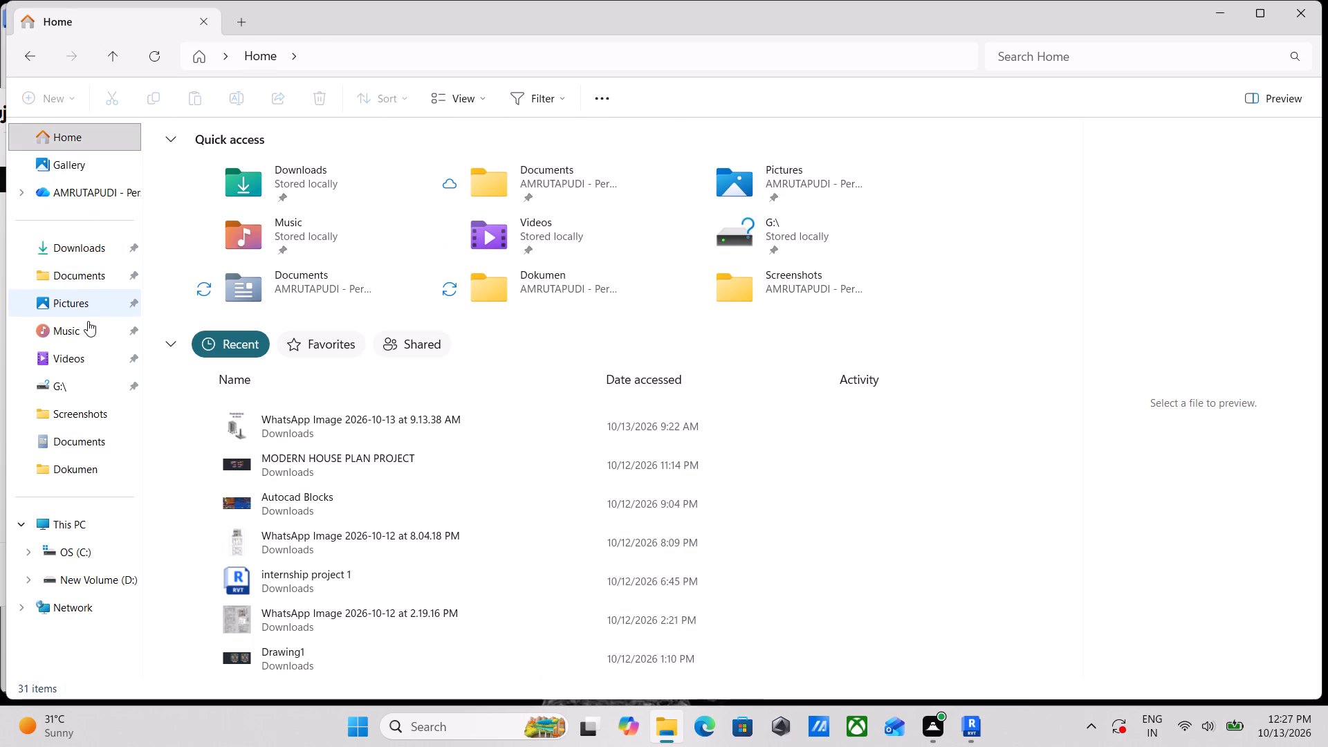
pyautogui.click(63, 269)
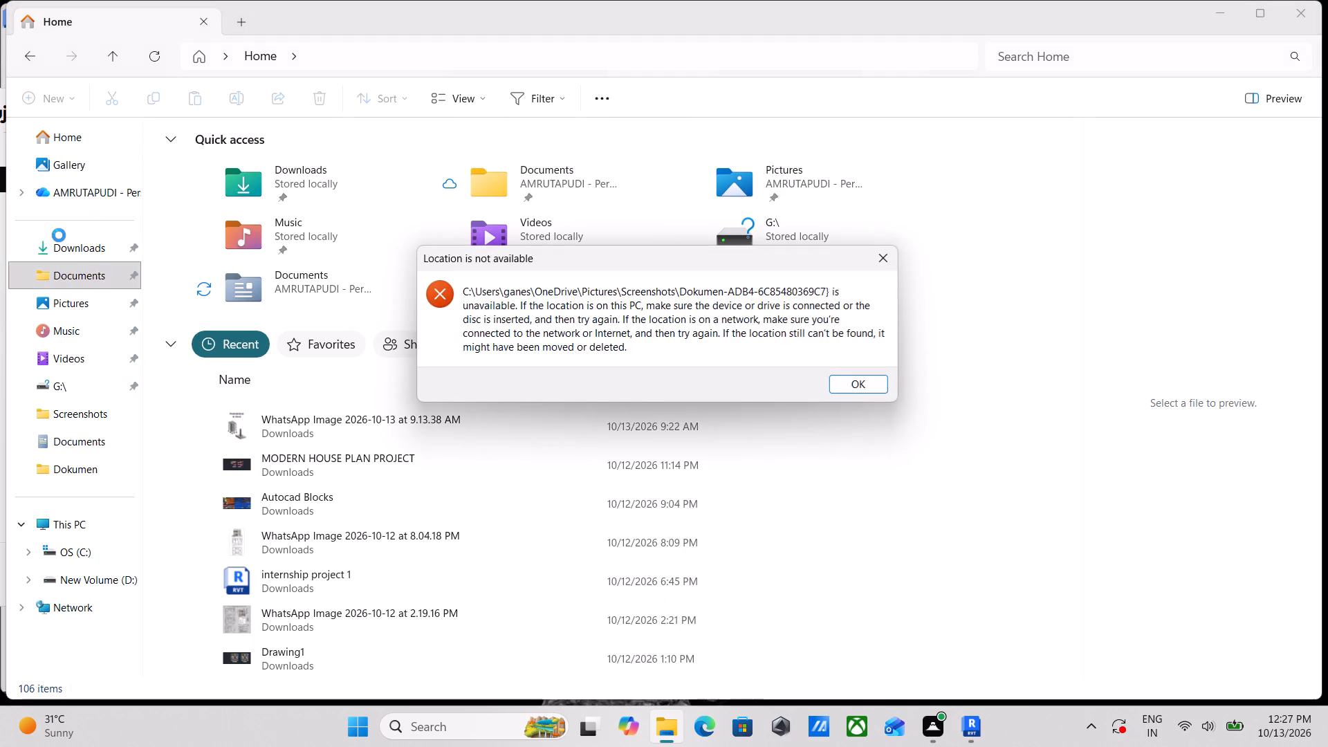
pyautogui.click(849, 382)
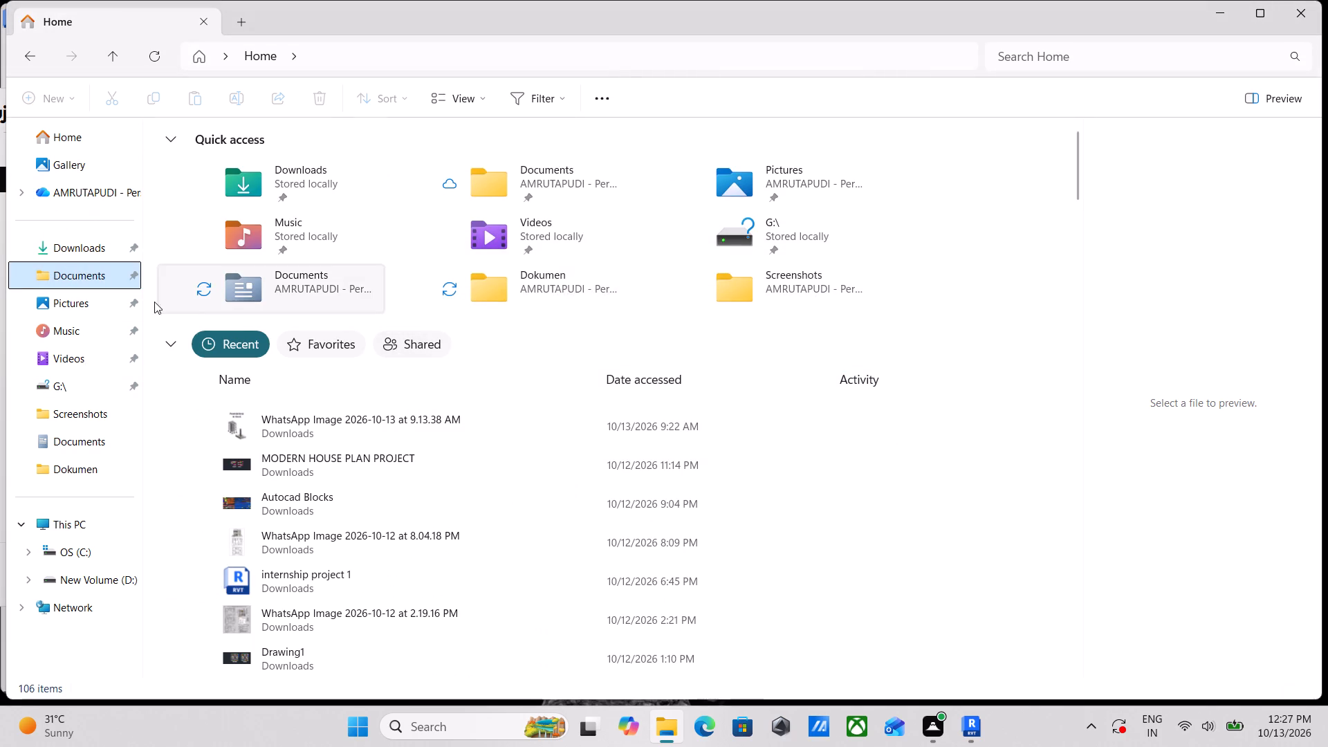
pyautogui.click(89, 244)
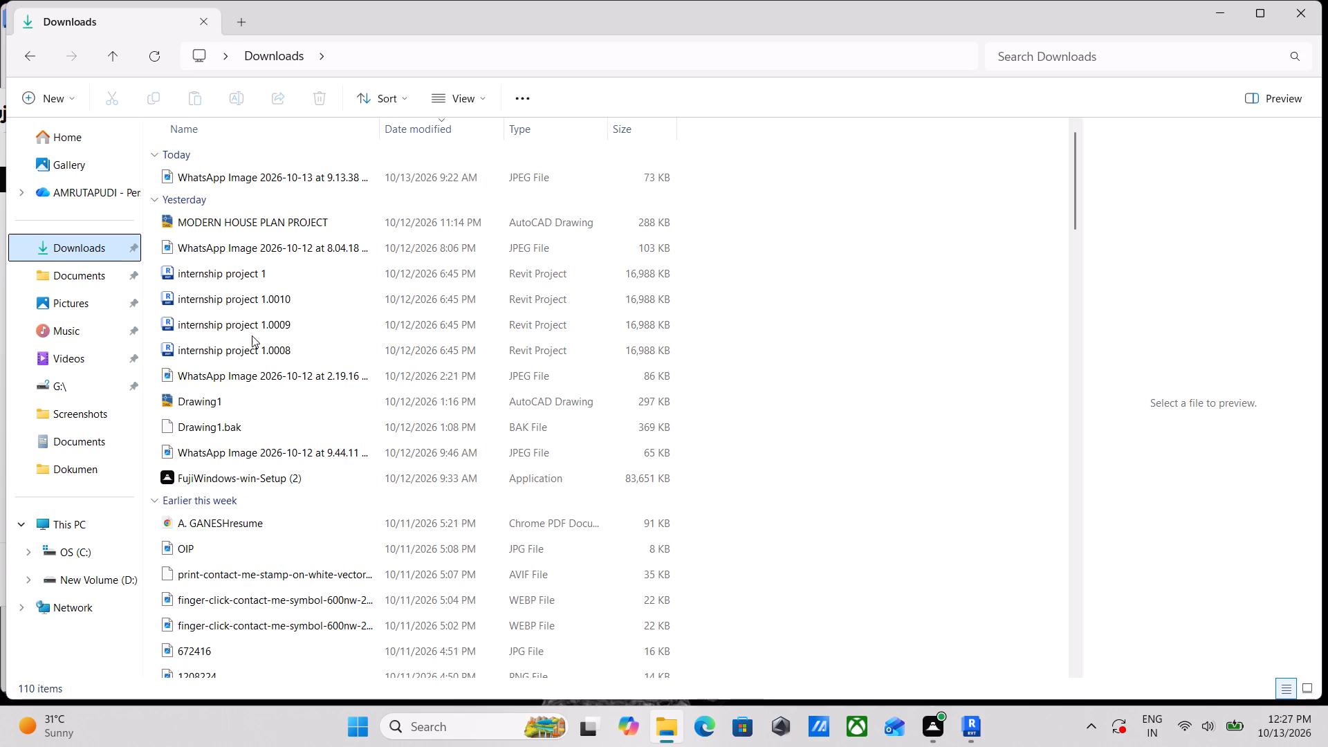
pyautogui.scroll(-1, 127, 354)
pyautogui.scroll(-1, 47, 424)
pyautogui.doubleClick(72, 513)
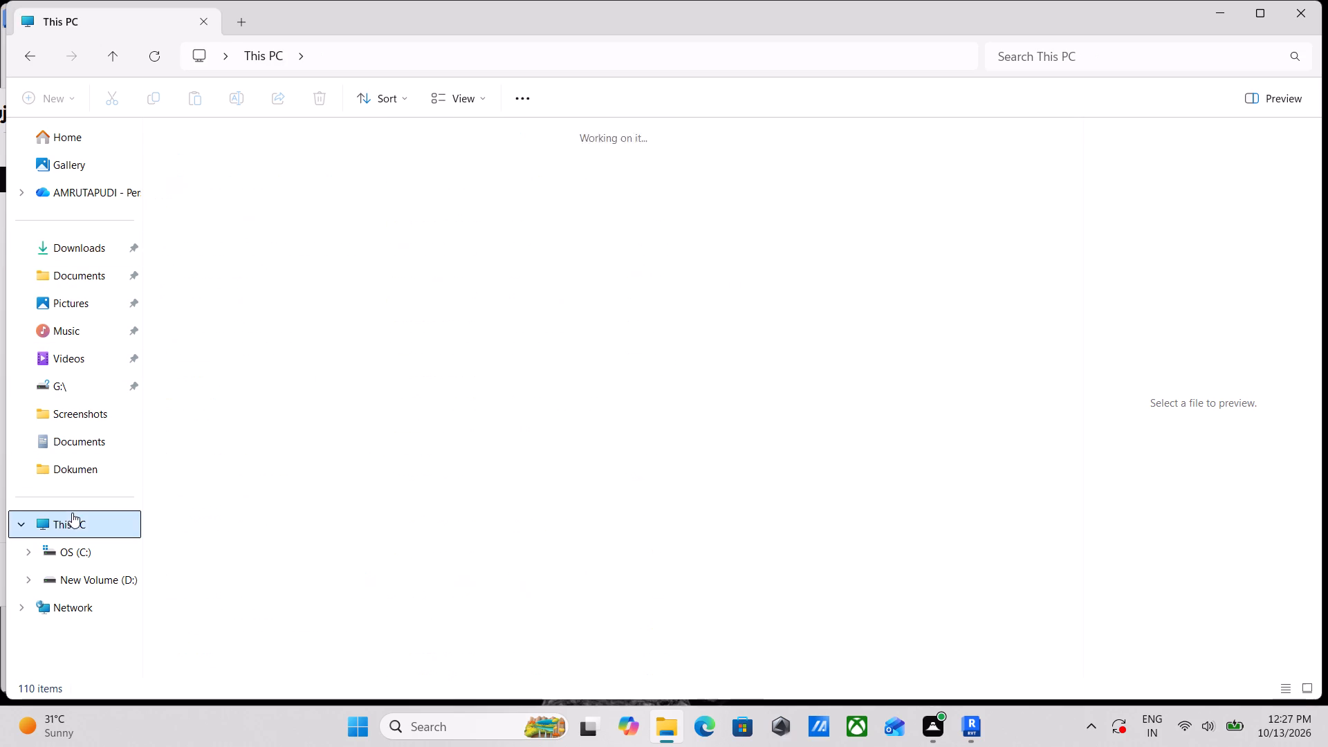
pyautogui.click(68, 455)
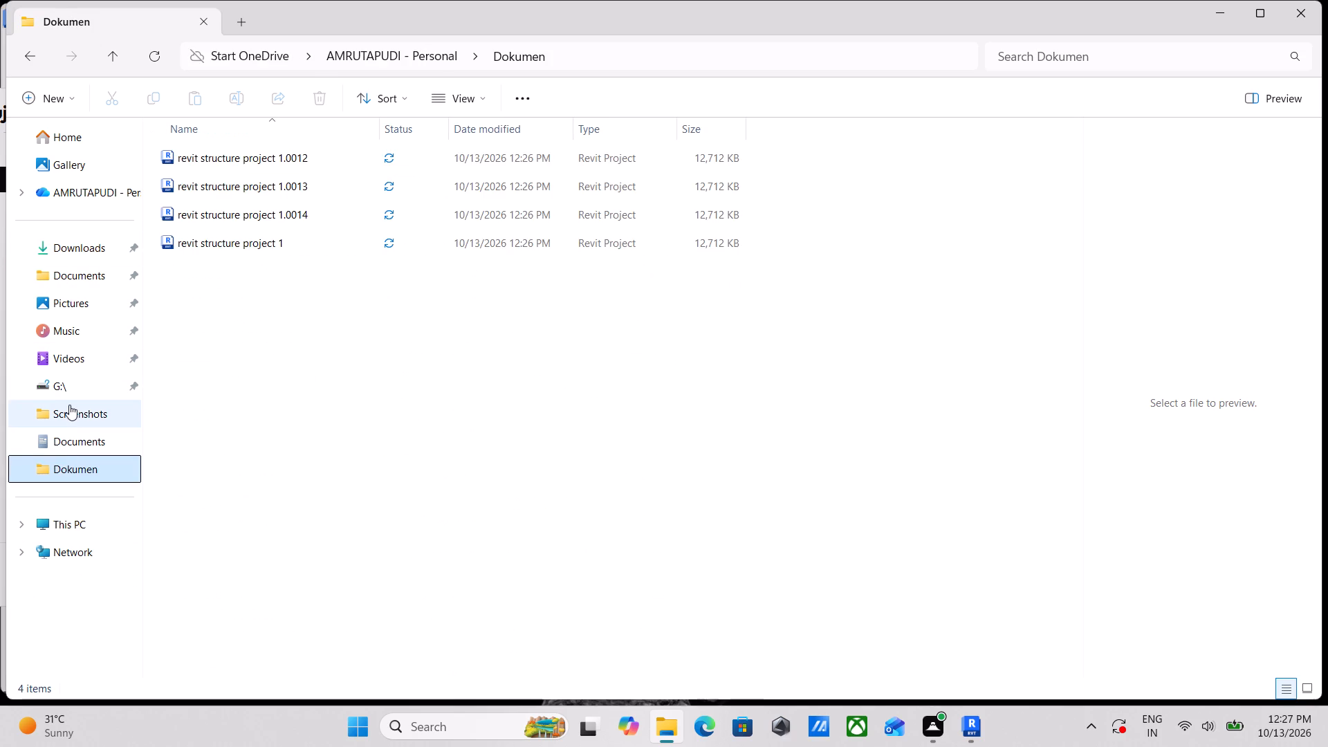
pyautogui.click(69, 405)
pyautogui.click(71, 468)
pyautogui.doubleClick(281, 243)
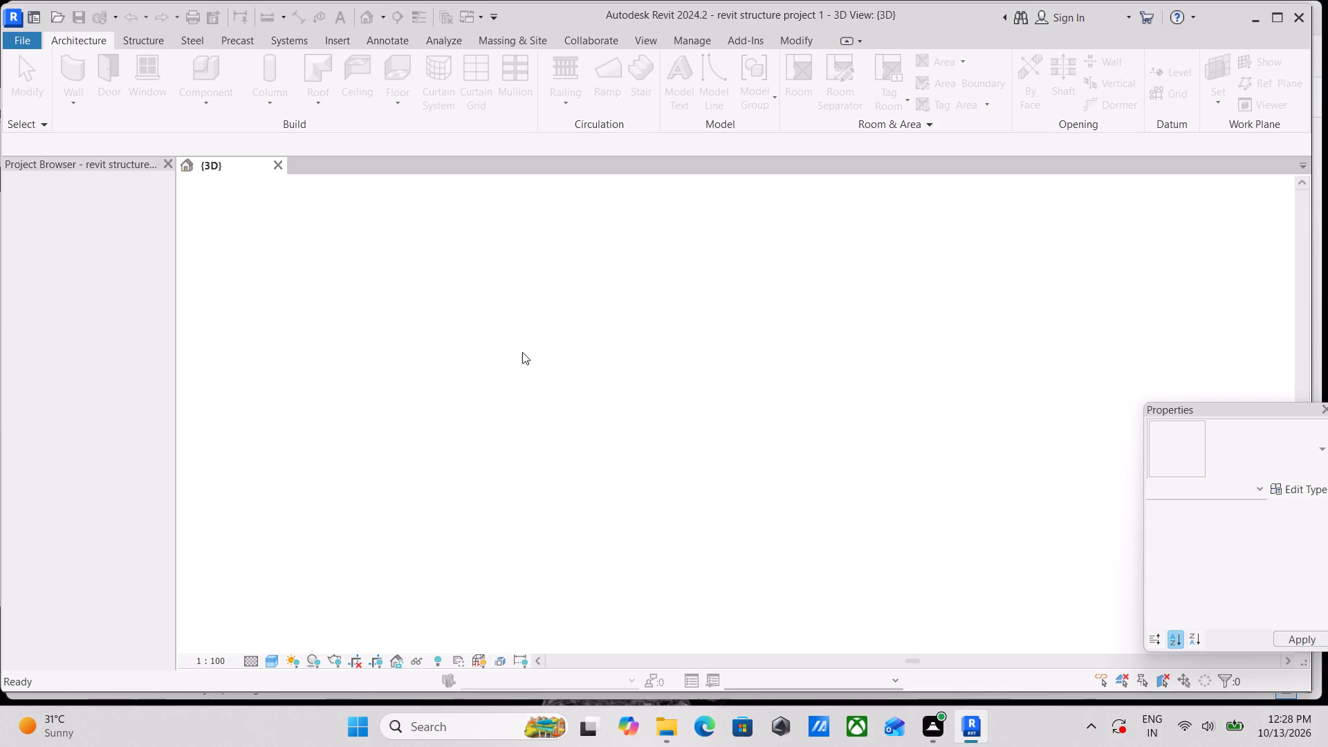
# Temporarily hide all instances of the 13M rebar in the 3D view, starting from one stirrup in the frame.
pyautogui.scroll(-1, 576, 375)
pyautogui.scroll(3, 611, 412)
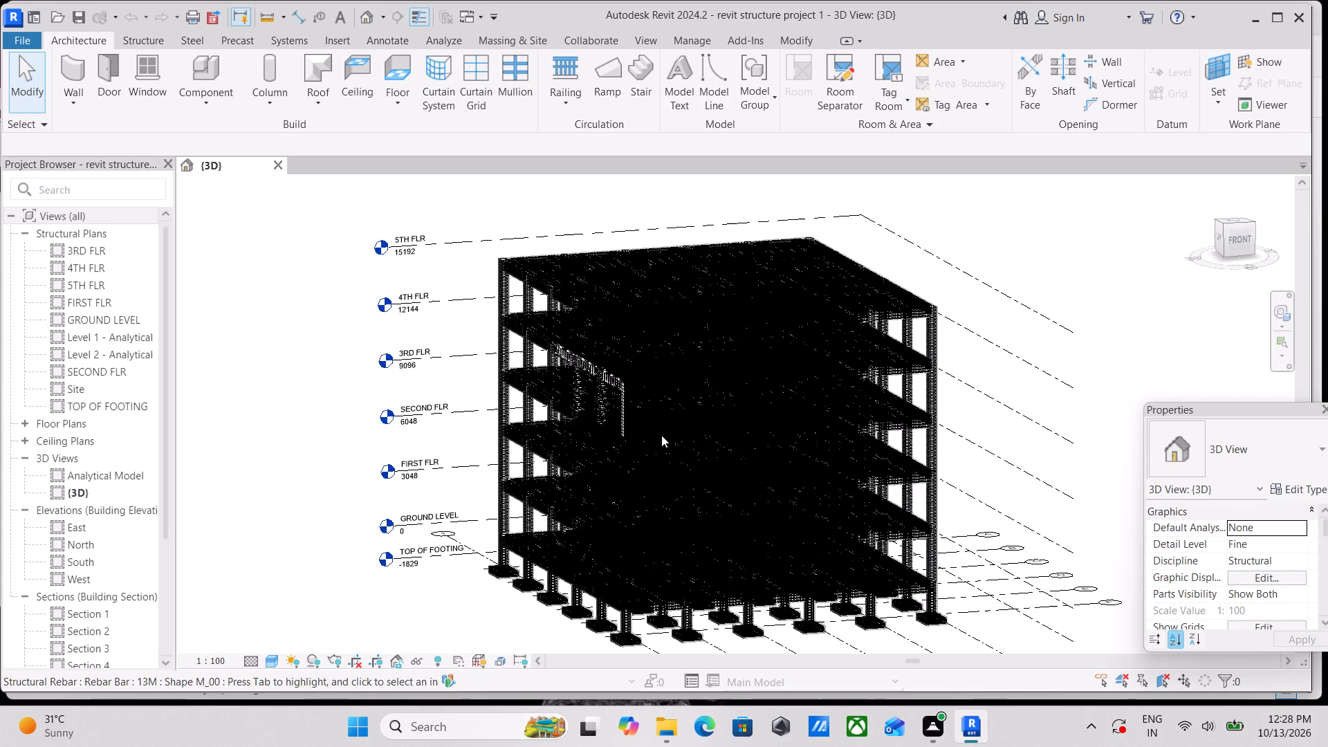
pyautogui.scroll(3, 663, 436)
pyautogui.scroll(-2, 742, 383)
pyautogui.moveTo(742, 383); pyautogui.dragTo(724, 385, button='middle')
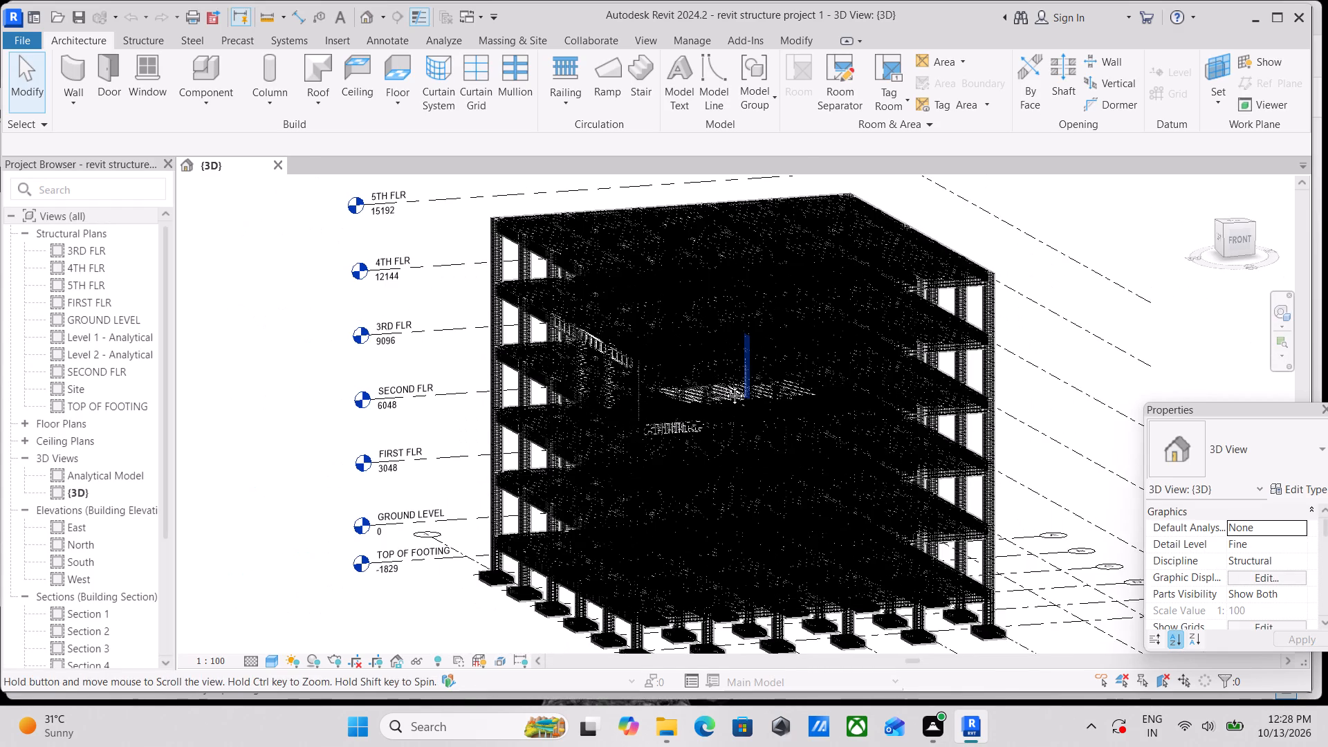
pyautogui.moveTo(724, 385); pyautogui.dragTo(677, 405, button='middle')
pyautogui.scroll(3, 677, 405)
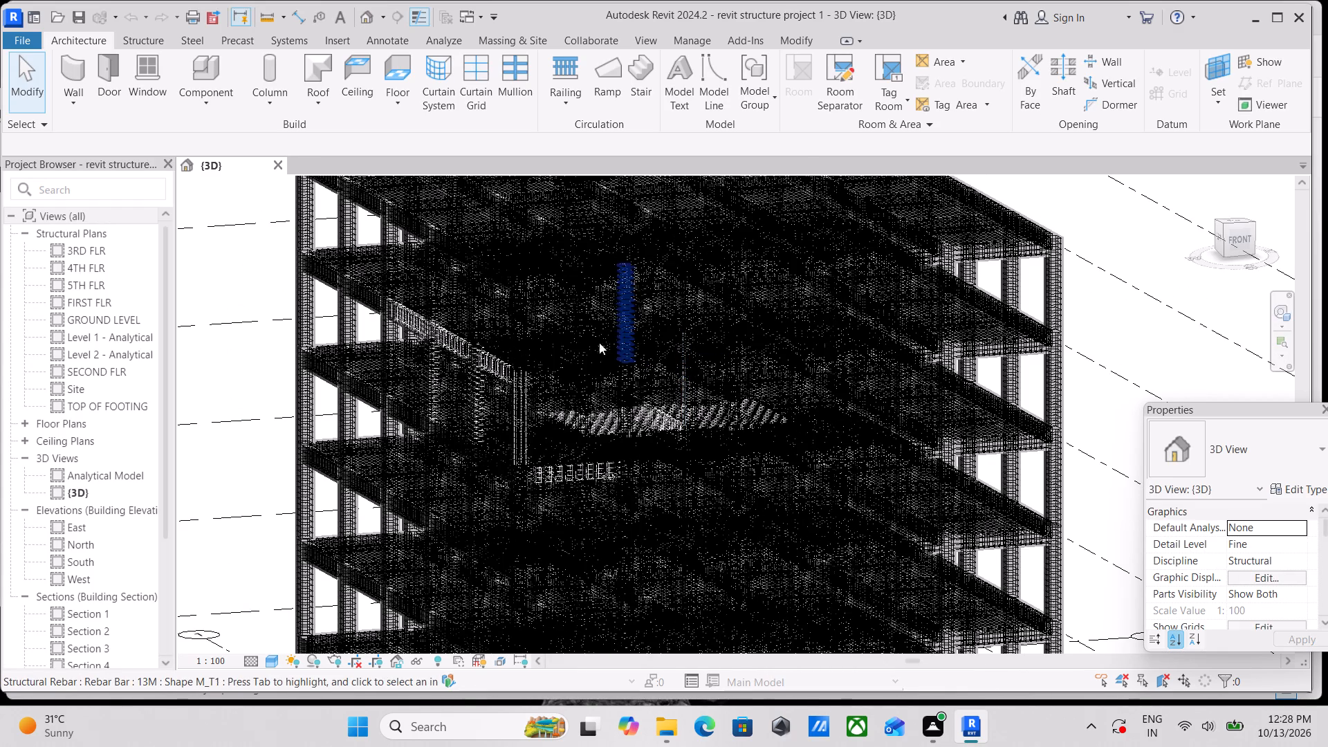
pyautogui.scroll(-3, 448, 426)
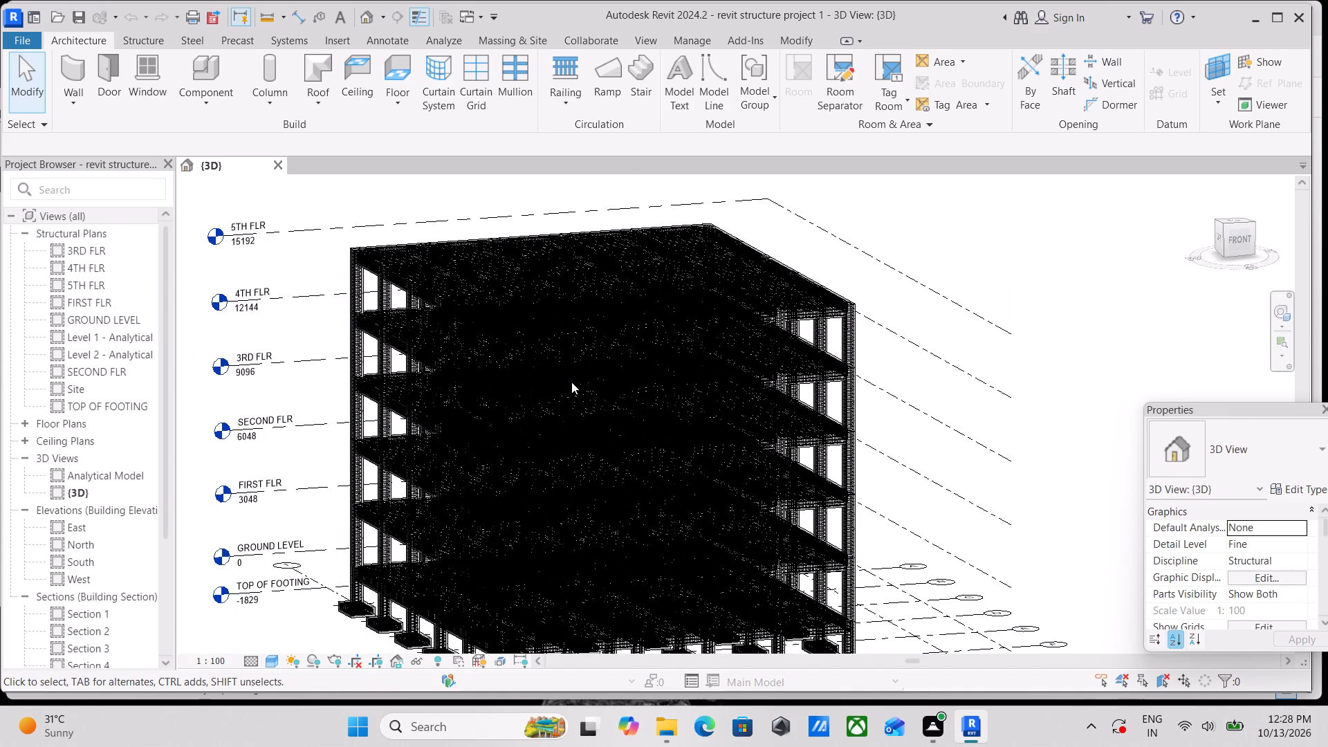
pyautogui.click(519, 394)
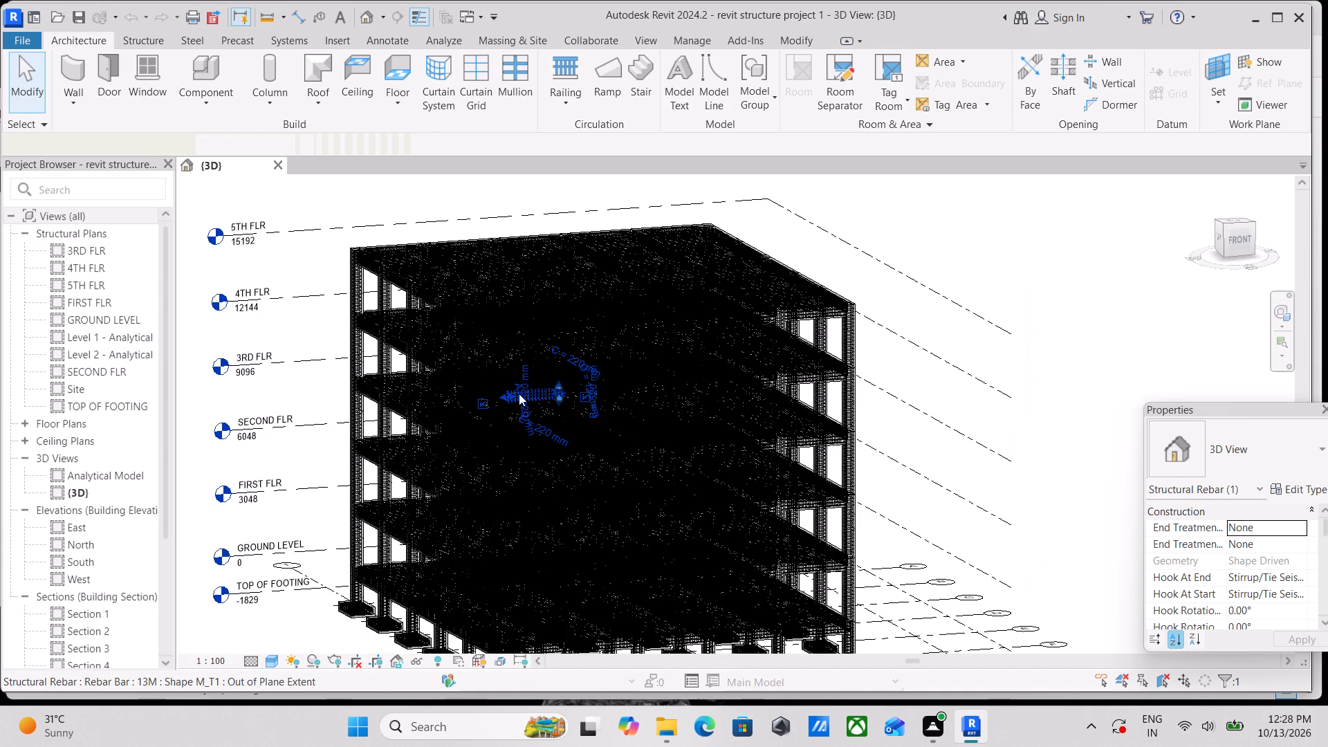
pyautogui.write('sa')
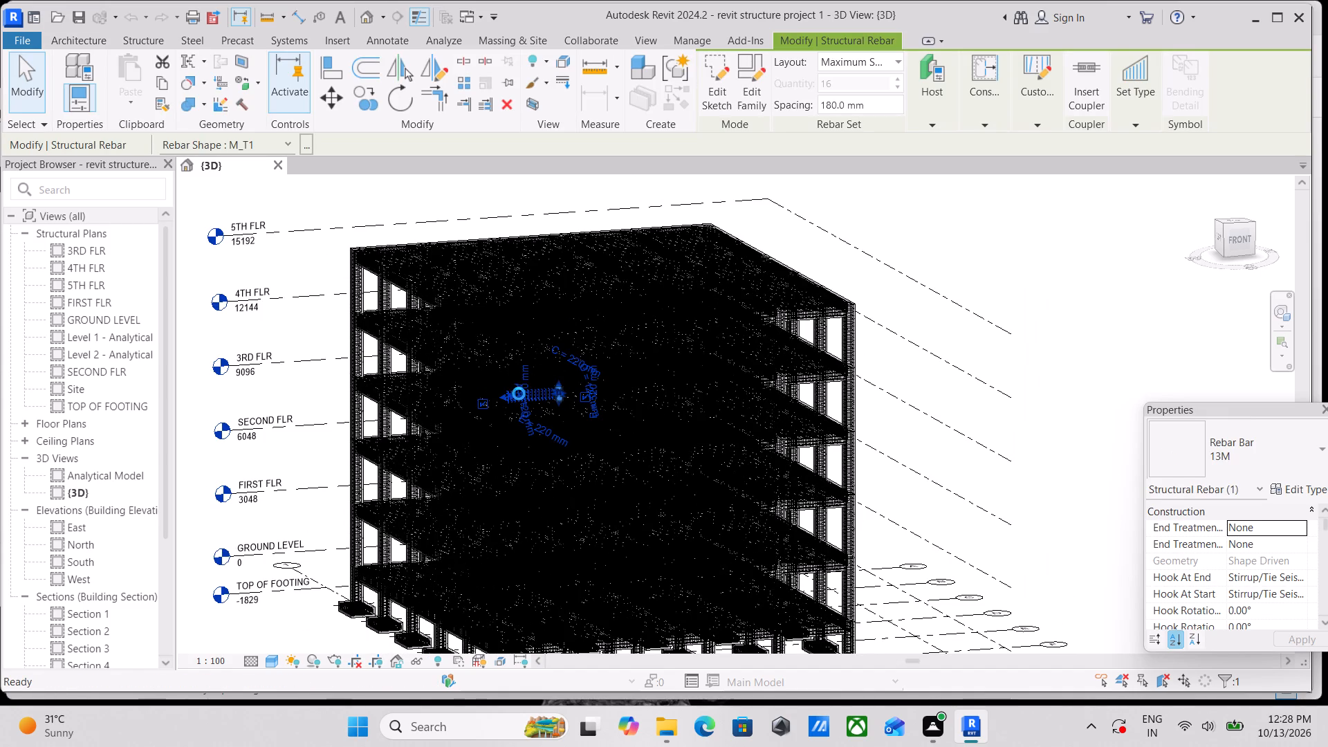
pyautogui.scroll(-2, 526, 403)
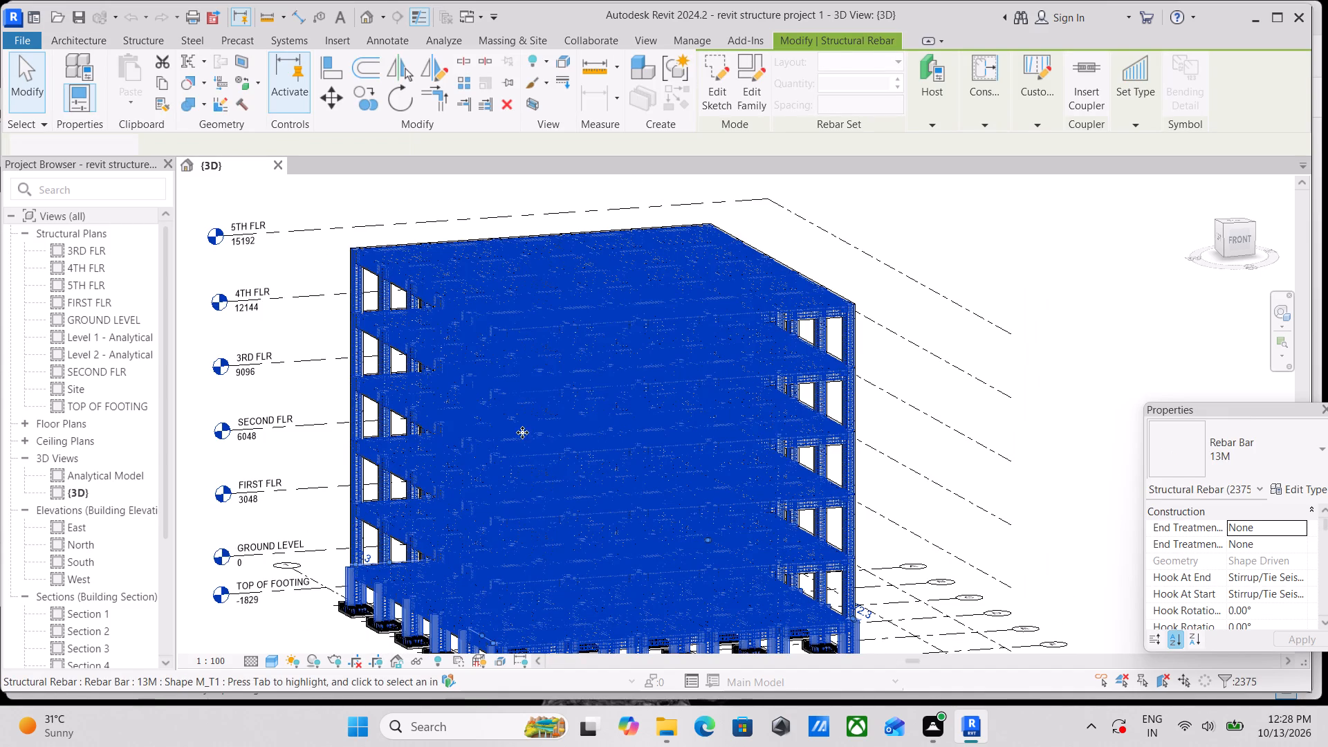
pyautogui.scroll(-1, 506, 481)
pyautogui.write('hh')
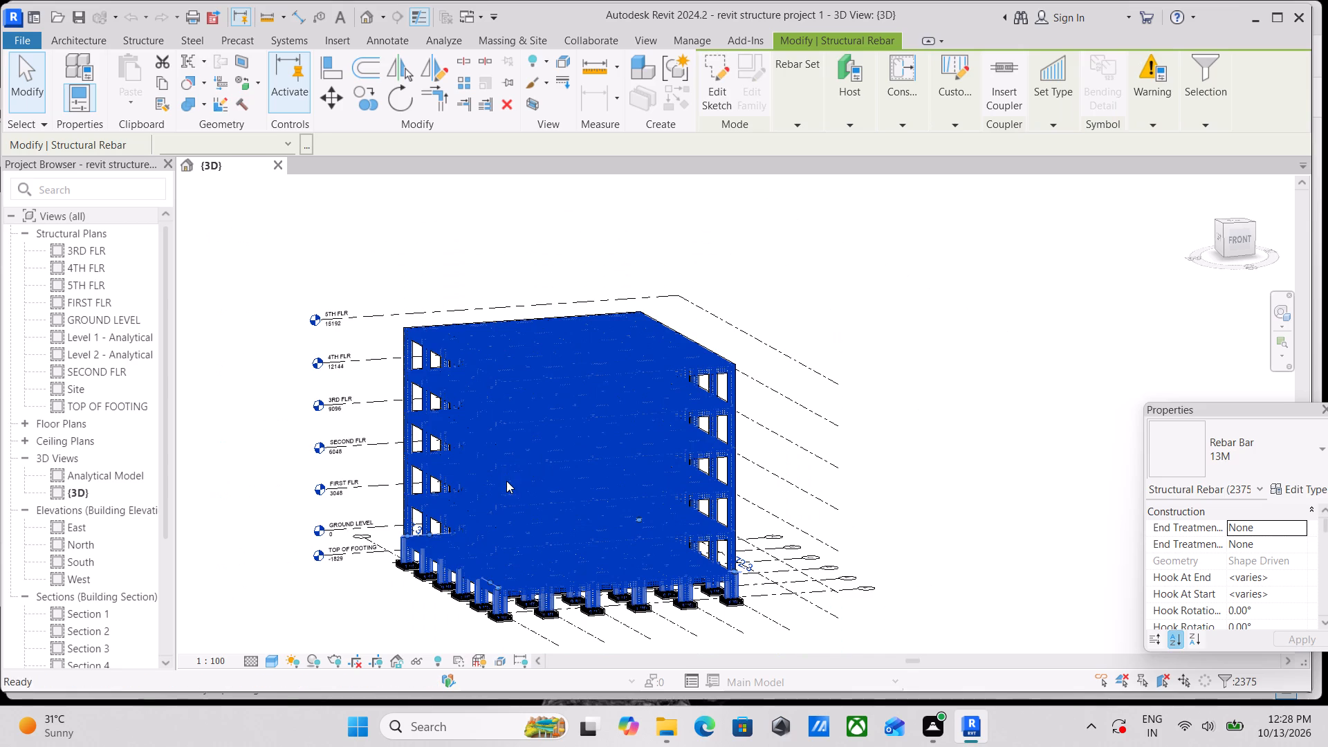
# Temporarily hide all instances of the 16M rebar in the isolated footings in the 3D view.
pyautogui.moveTo(513, 512); pyautogui.dragTo(557, 388, button='middle')
pyautogui.scroll(5, 529, 454)
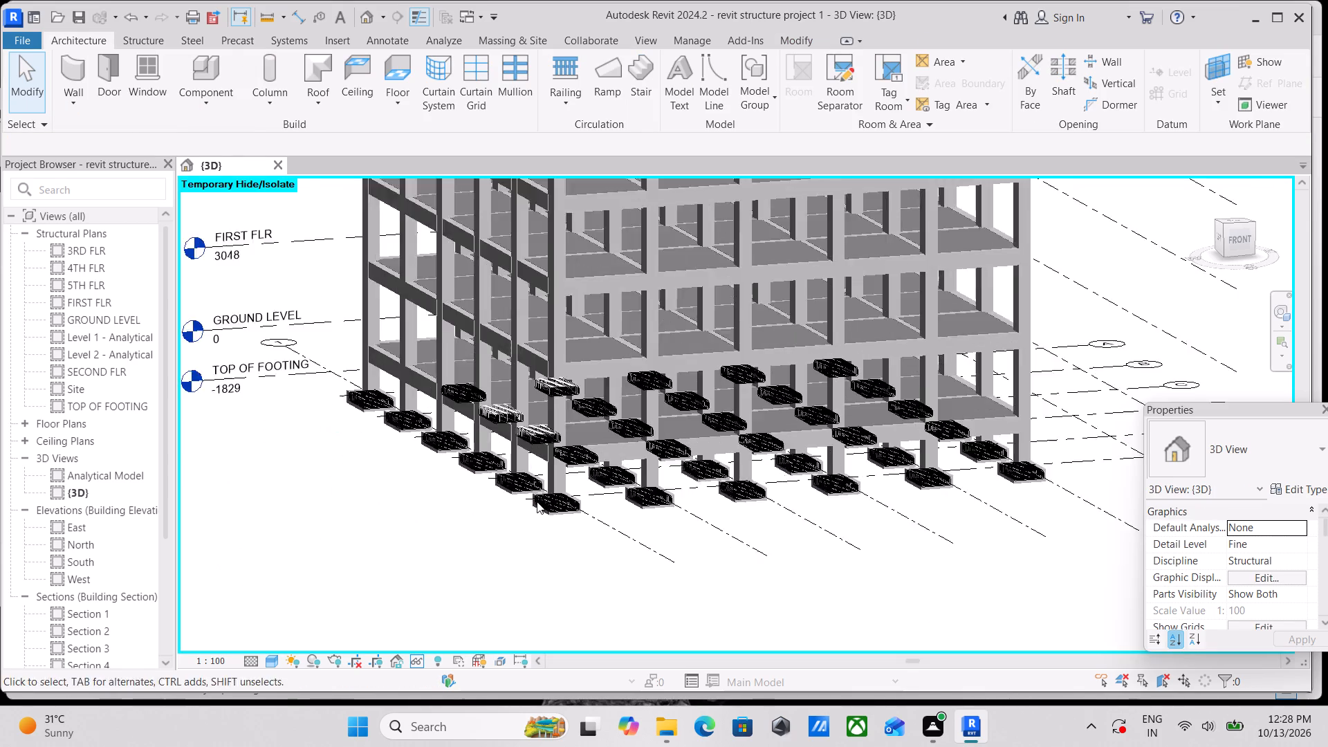
pyautogui.scroll(6, 537, 501)
pyautogui.click(571, 507)
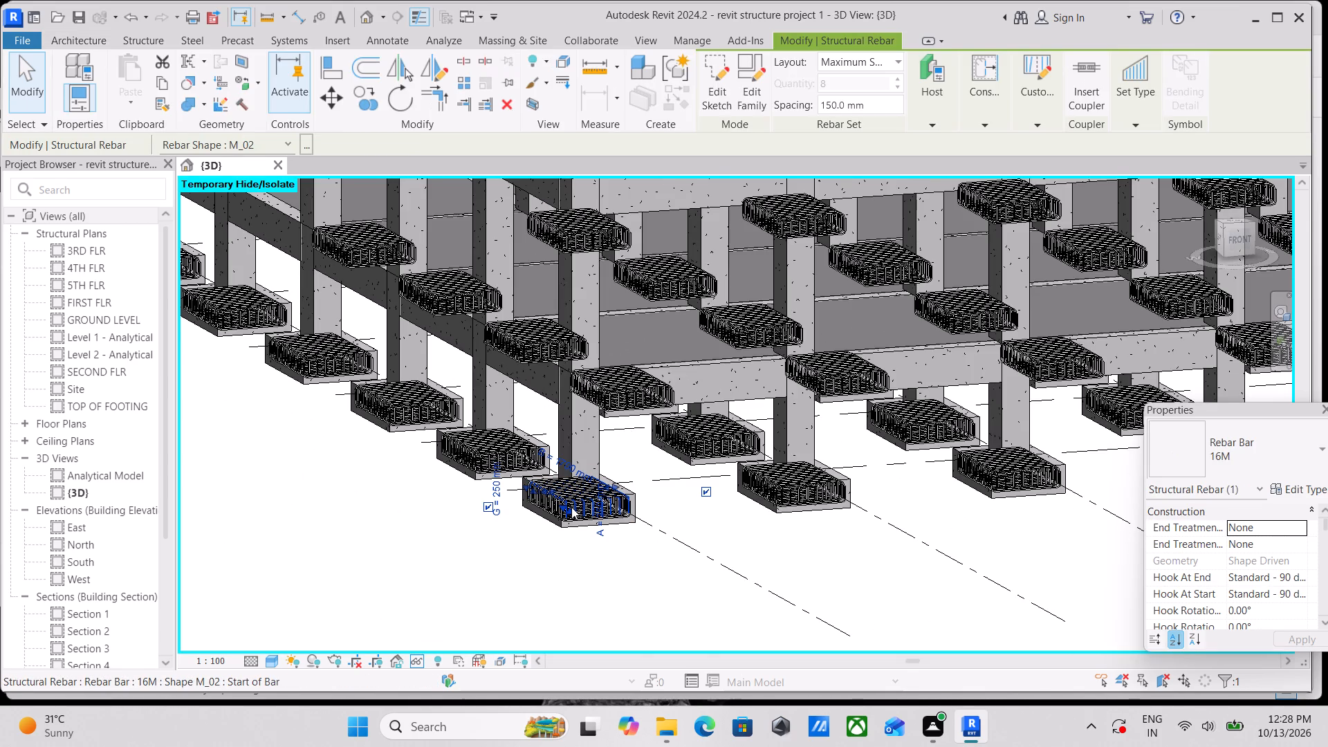
pyautogui.write('sa')
pyautogui.scroll(-1, 571, 507)
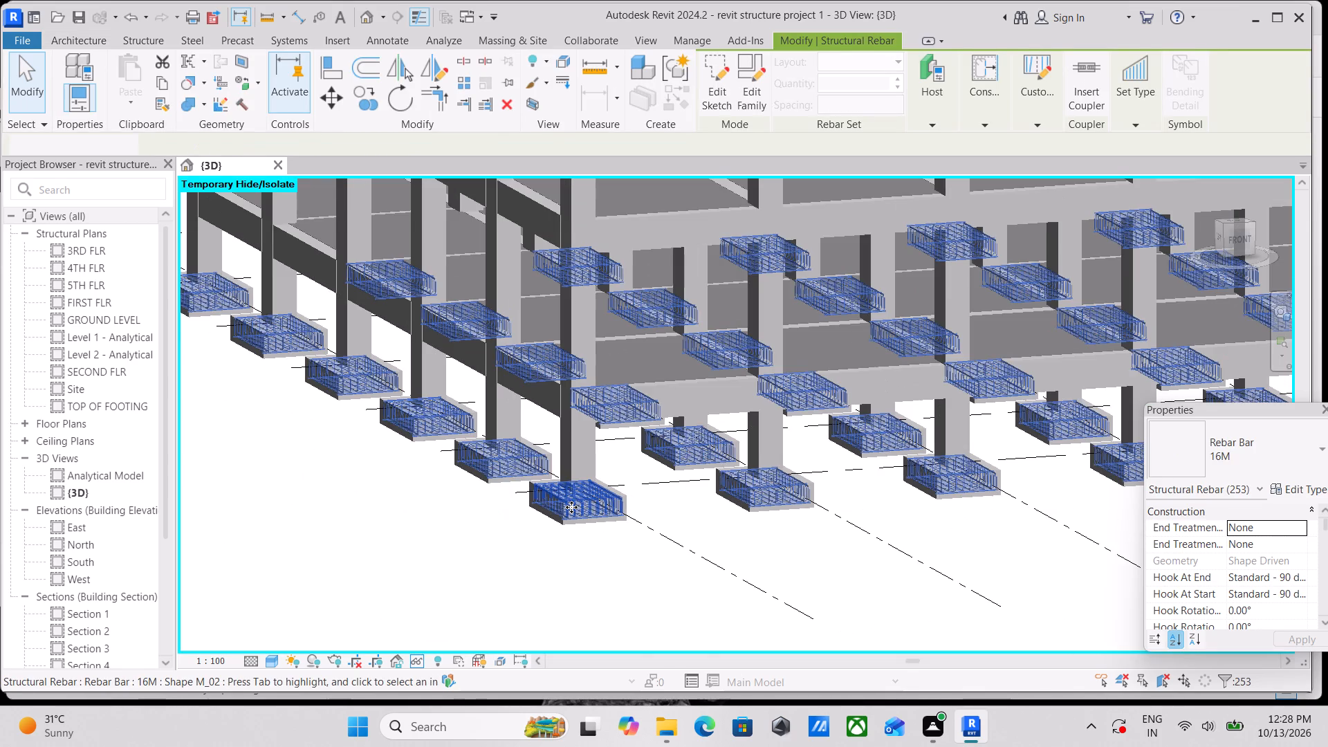
pyautogui.write('hh')
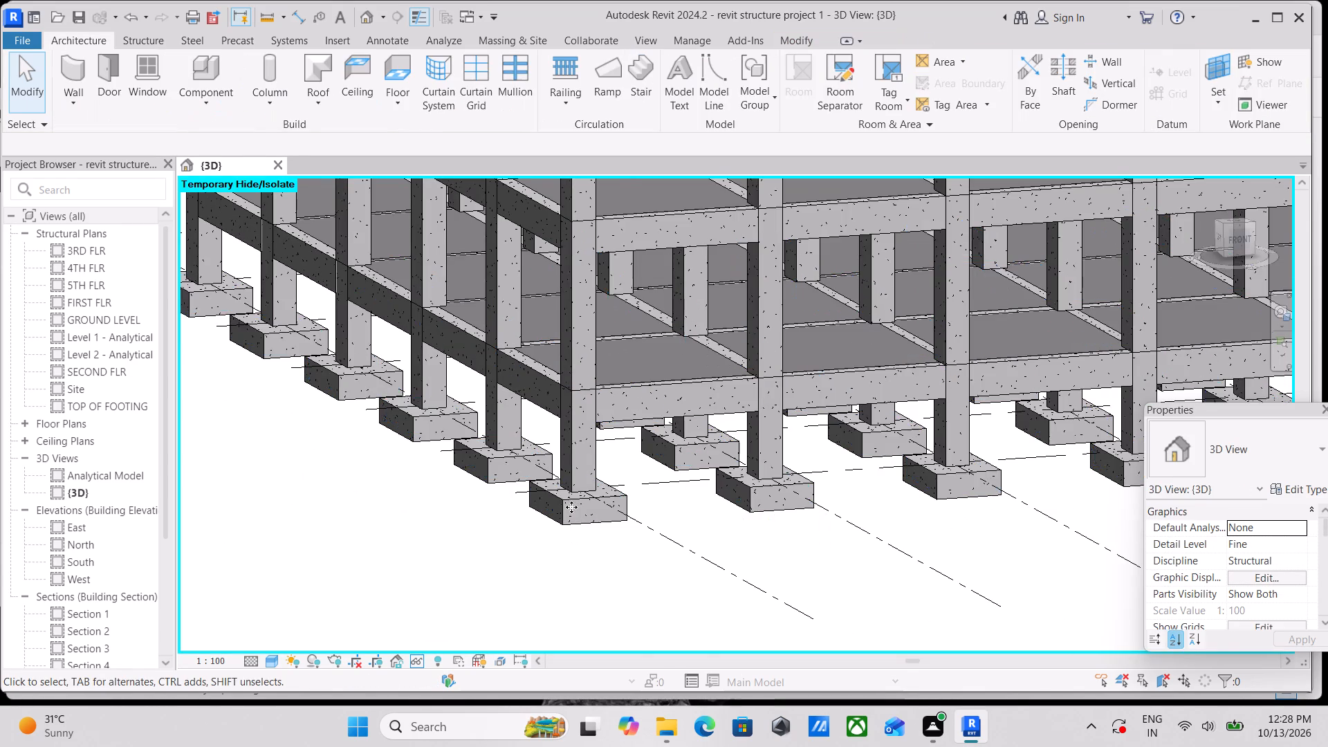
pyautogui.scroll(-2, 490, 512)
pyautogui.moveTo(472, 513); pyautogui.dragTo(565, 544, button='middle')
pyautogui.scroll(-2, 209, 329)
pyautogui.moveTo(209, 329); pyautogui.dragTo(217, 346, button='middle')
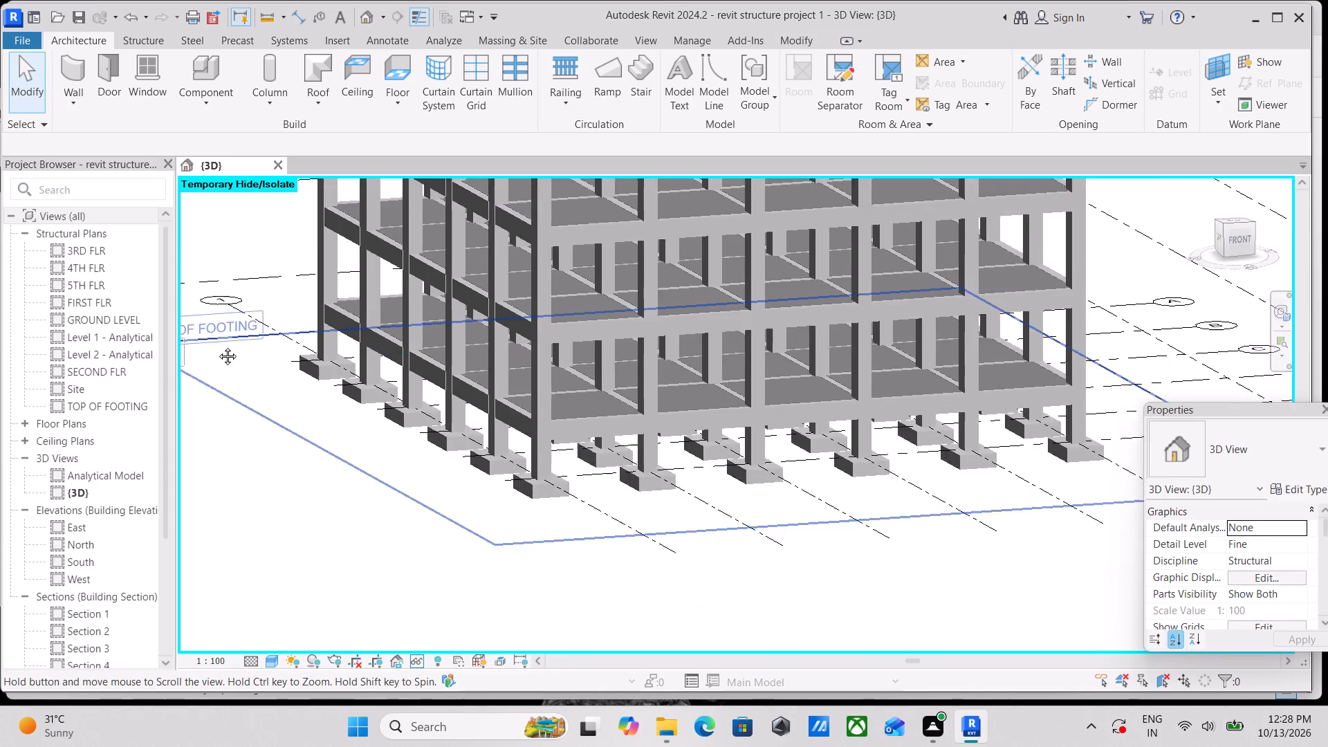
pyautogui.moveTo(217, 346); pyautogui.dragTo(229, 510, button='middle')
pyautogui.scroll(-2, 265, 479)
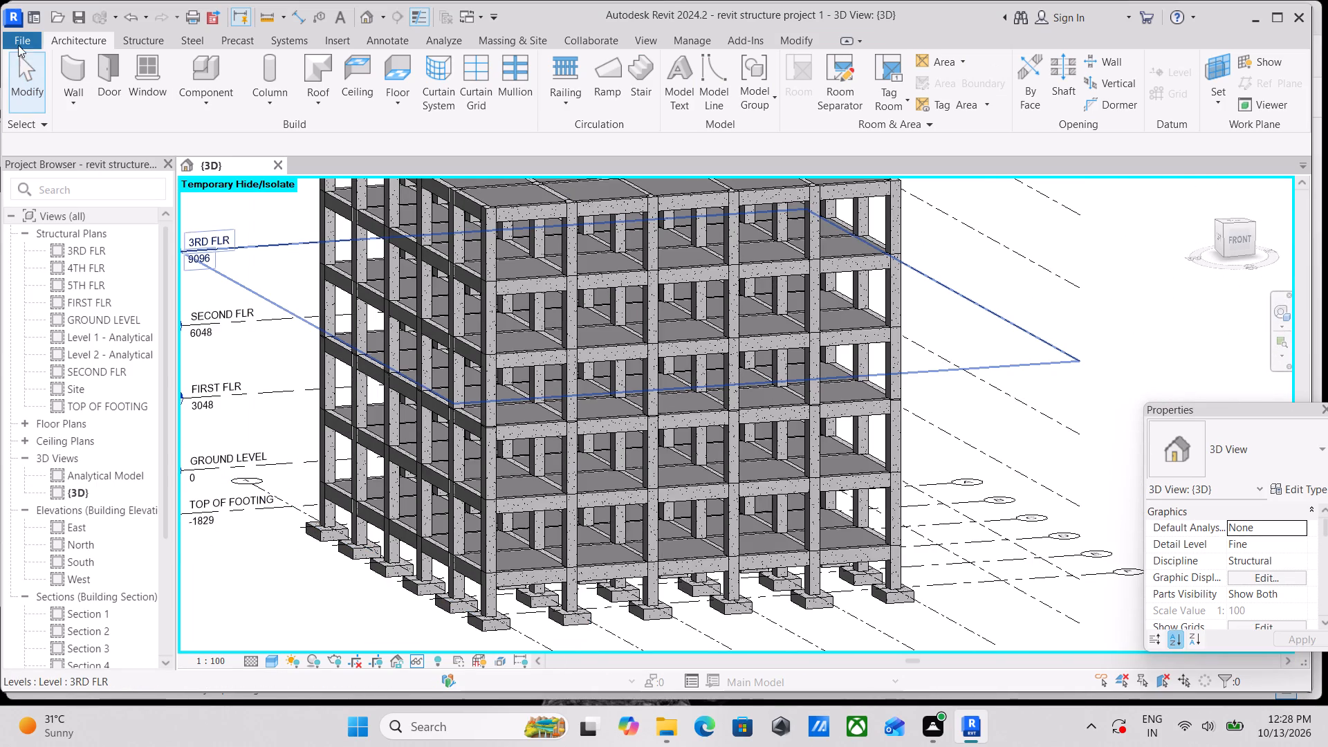
# Start saving the Revit project as a new project file, with Desktop as the save location.
pyautogui.click(20, 38)
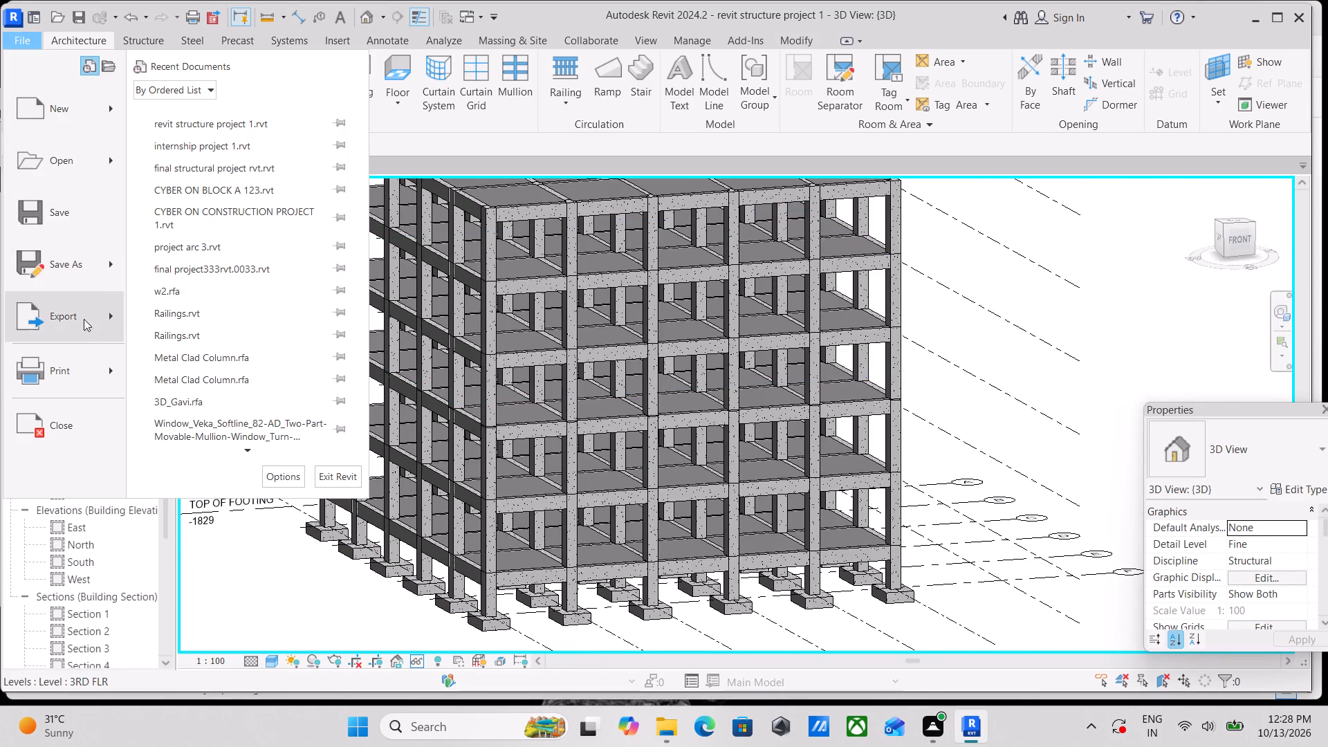
pyautogui.click(106, 264)
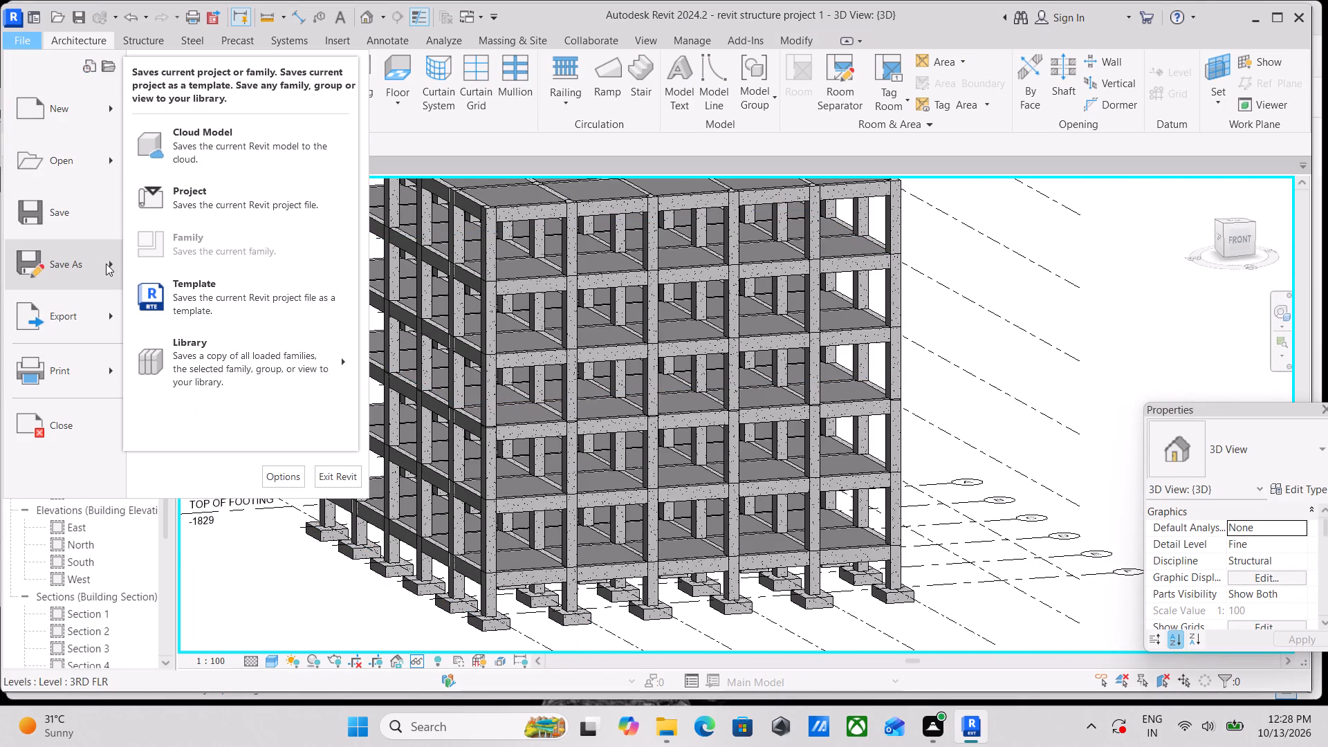
pyautogui.click(198, 192)
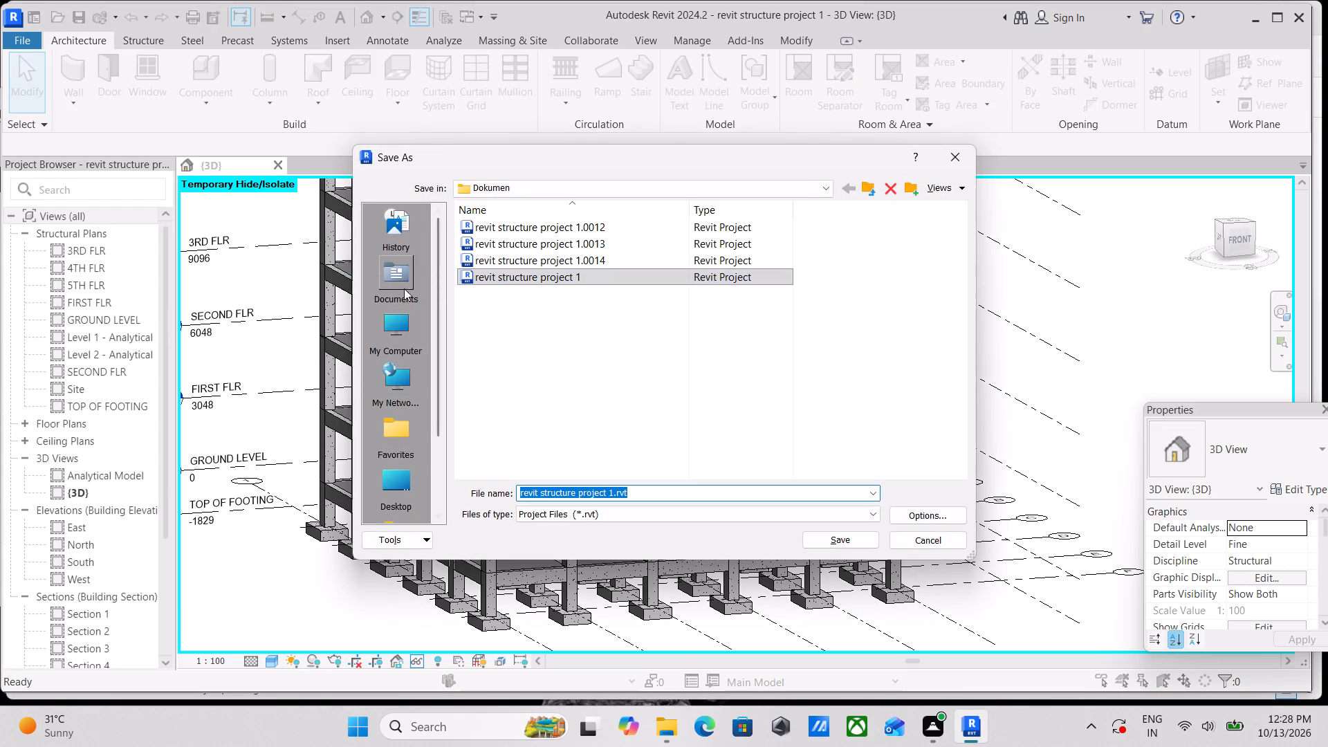
pyautogui.scroll(-3, 401, 409)
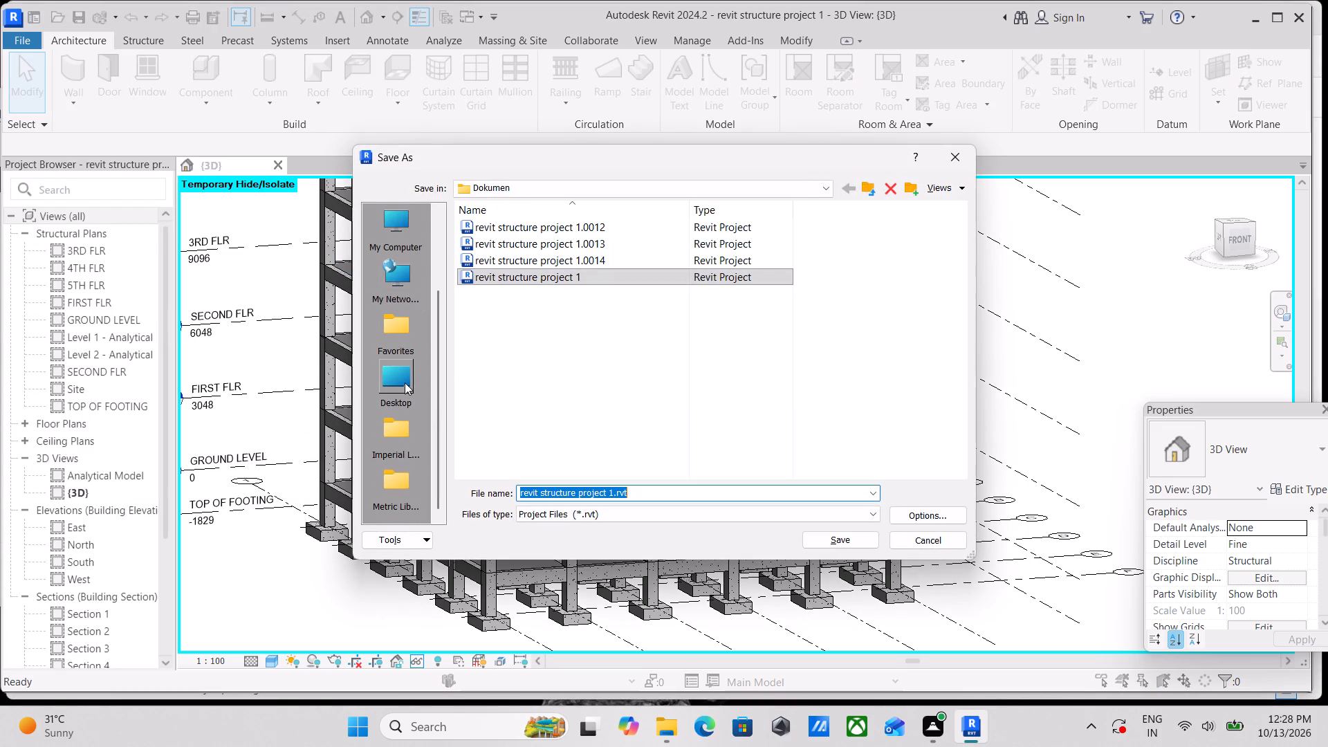
pyautogui.click(396, 381)
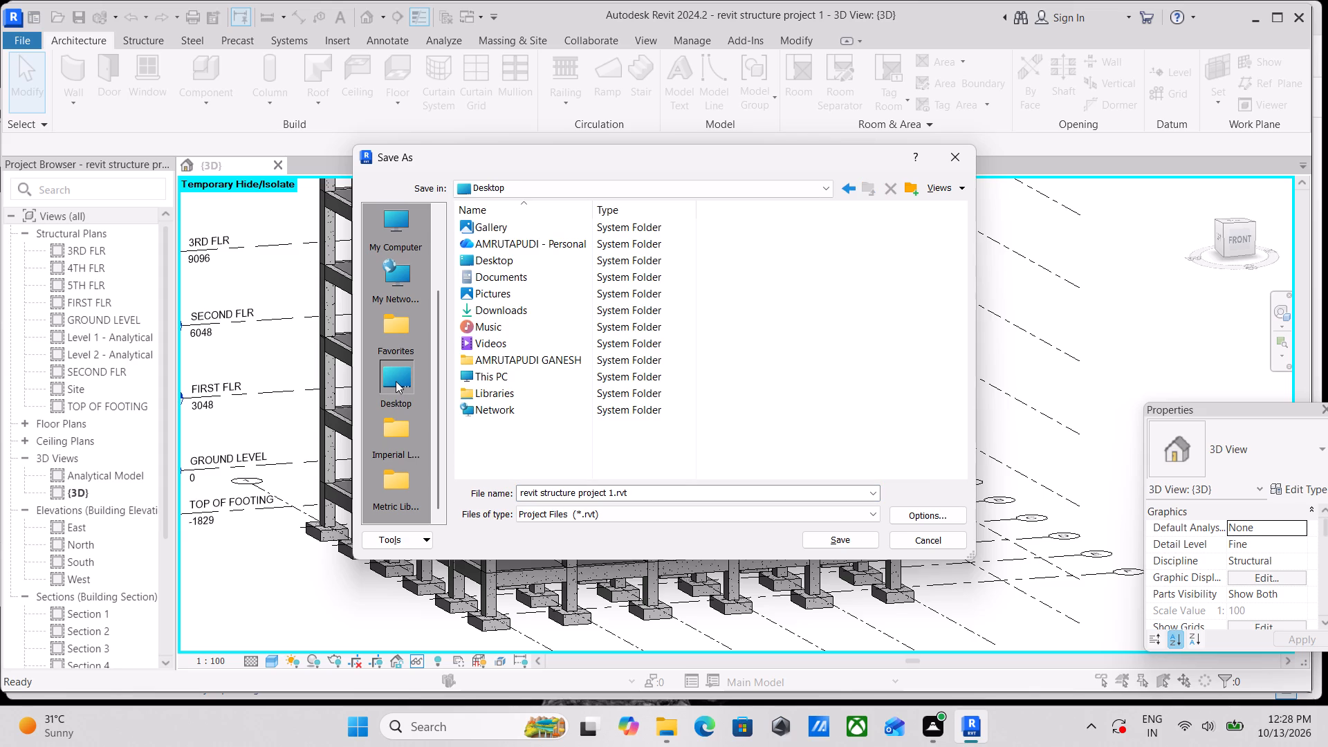
# Look through the other available save locations, including Documents, My Computer, My Network and Favorites.
pyautogui.scroll(-3, 383, 427)
pyautogui.scroll(1, 383, 432)
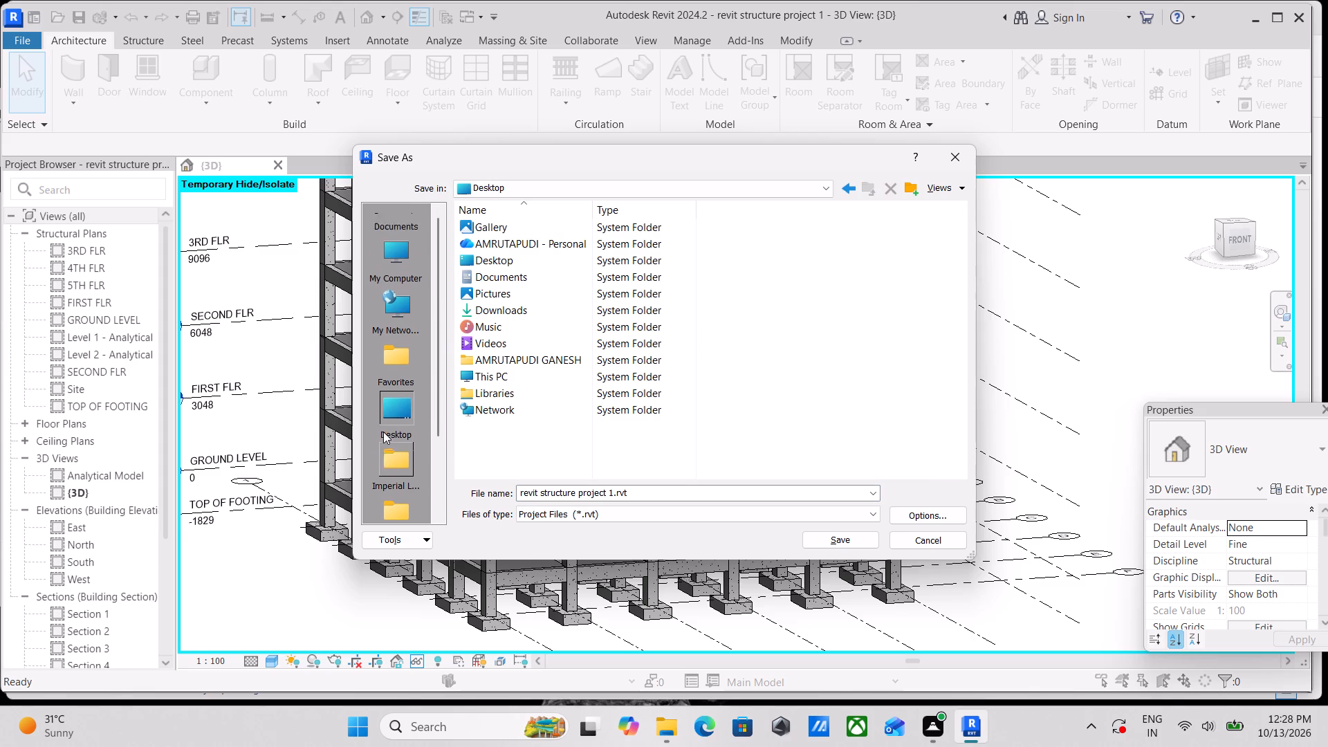
pyautogui.scroll(2, 383, 432)
pyautogui.click(398, 291)
pyautogui.click(399, 325)
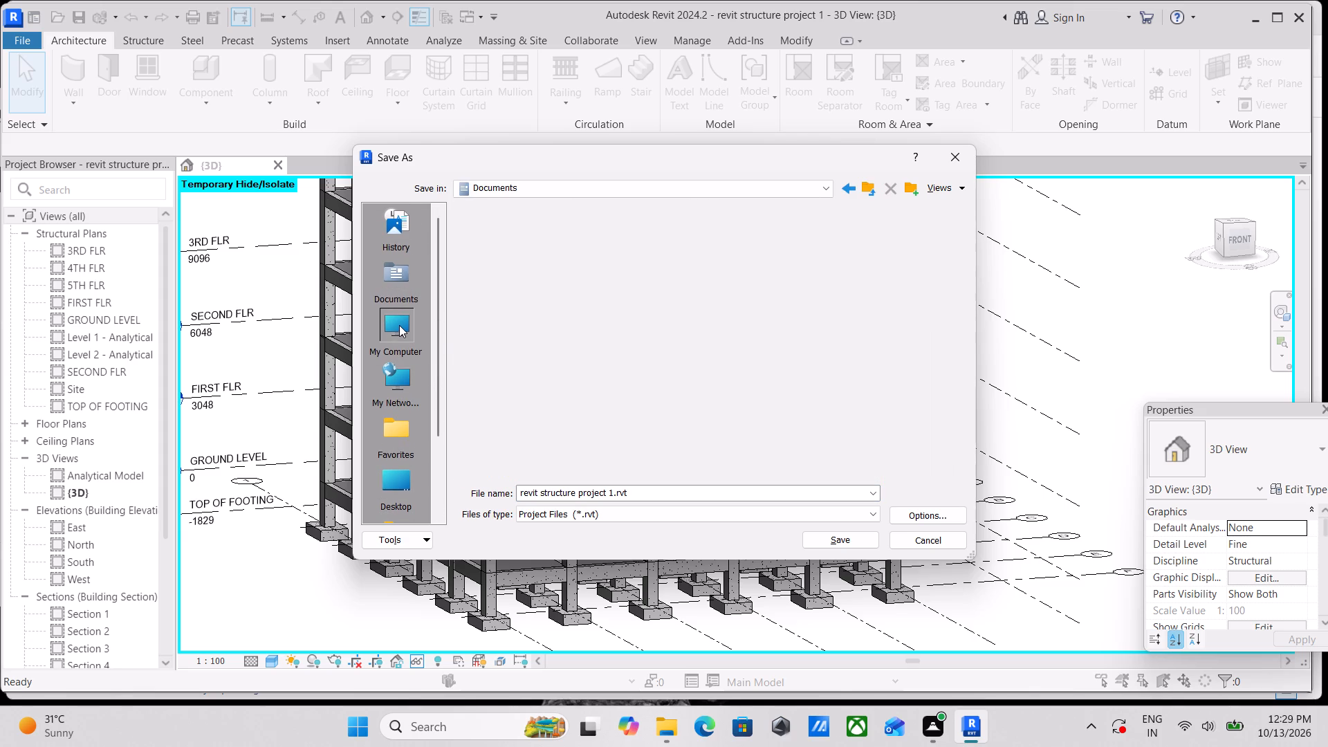
pyautogui.click(393, 389)
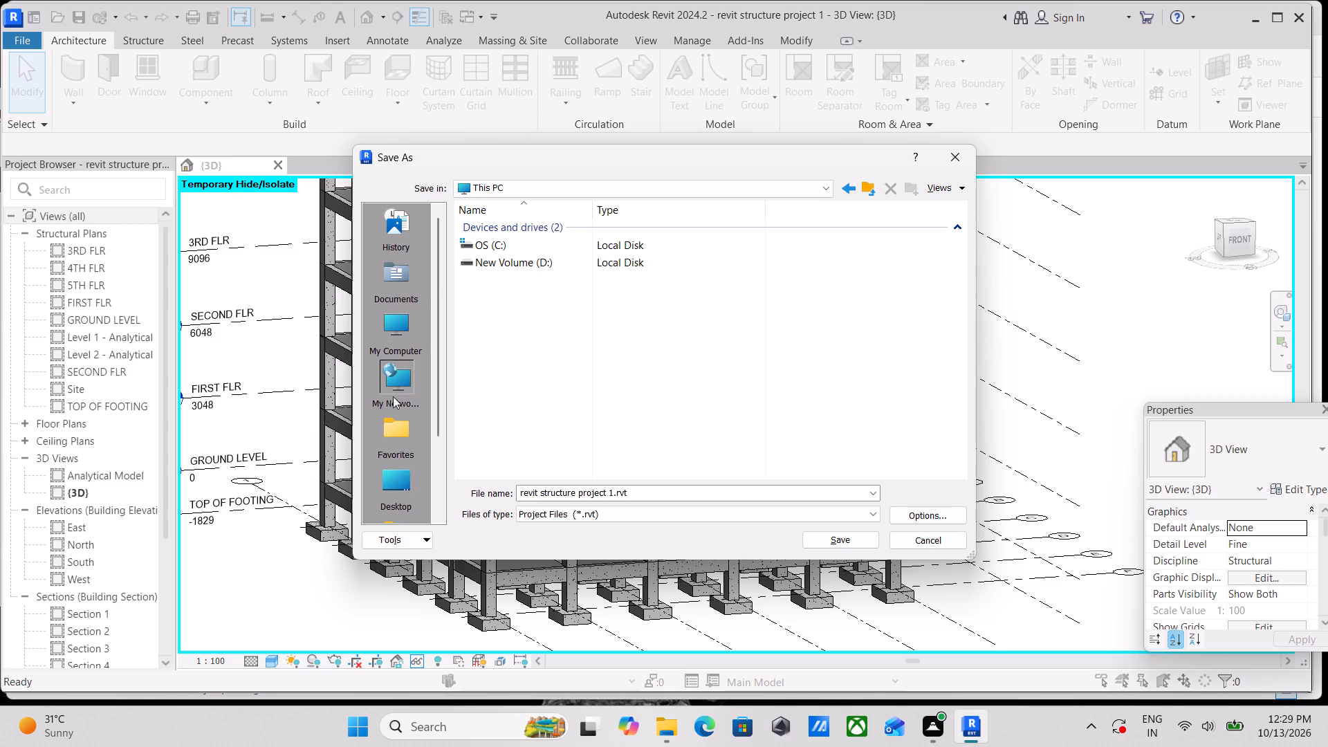
pyautogui.scroll(-2, 393, 410)
pyautogui.click(402, 331)
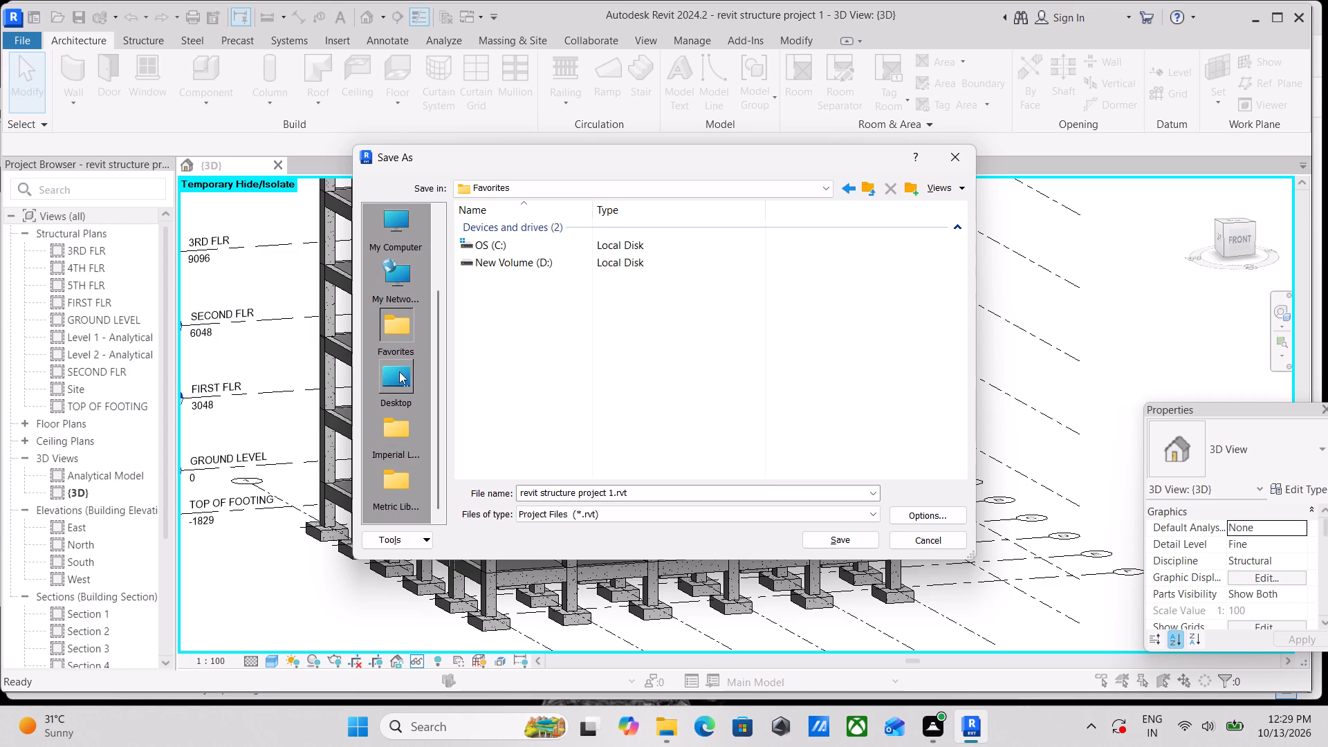
pyautogui.click(399, 387)
pyautogui.scroll(-3, 401, 386)
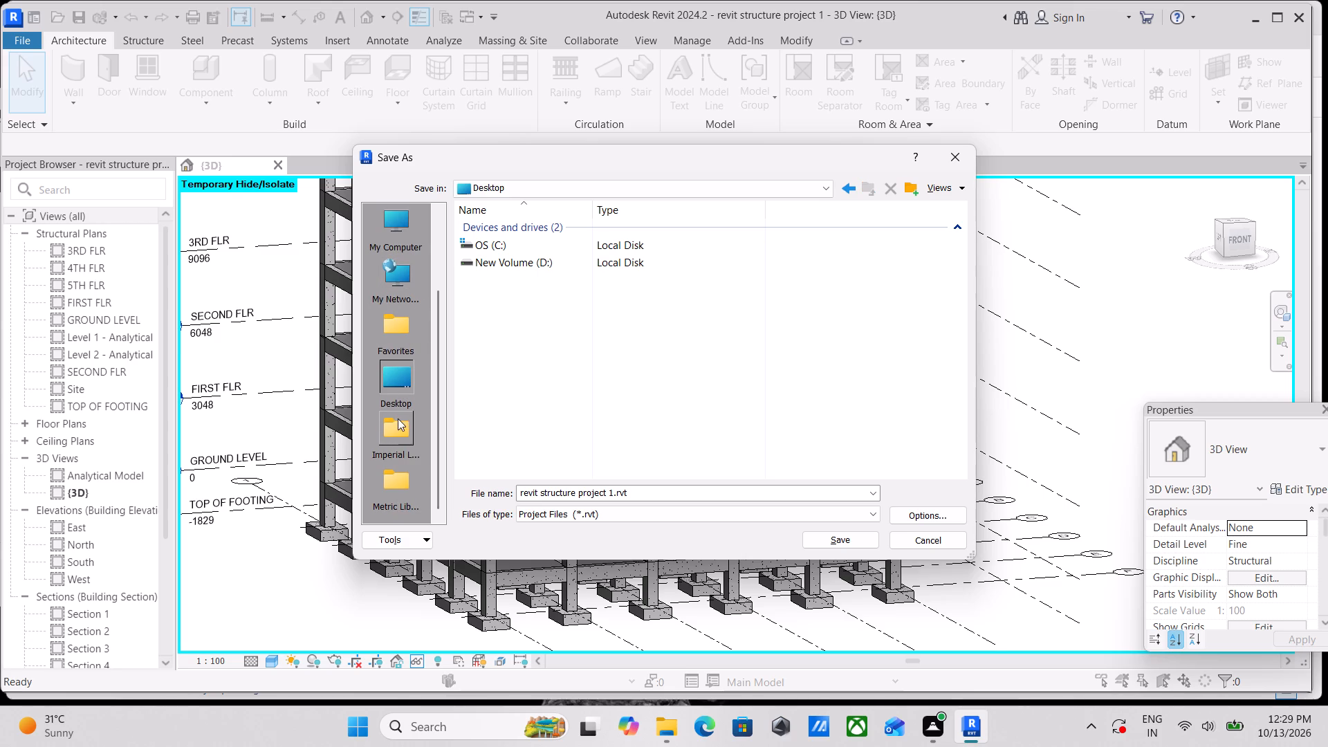
pyautogui.scroll(6, 402, 329)
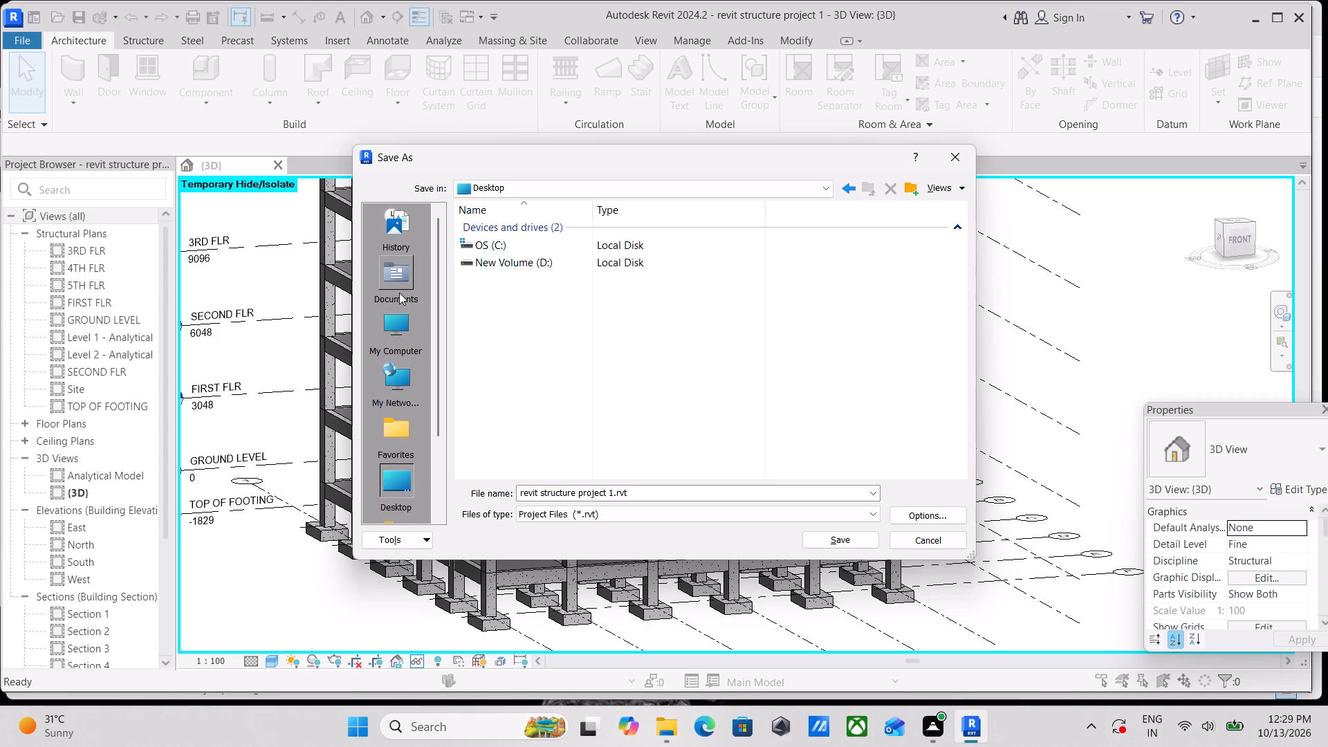
pyautogui.click(399, 293)
pyautogui.scroll(-10, 393, 492)
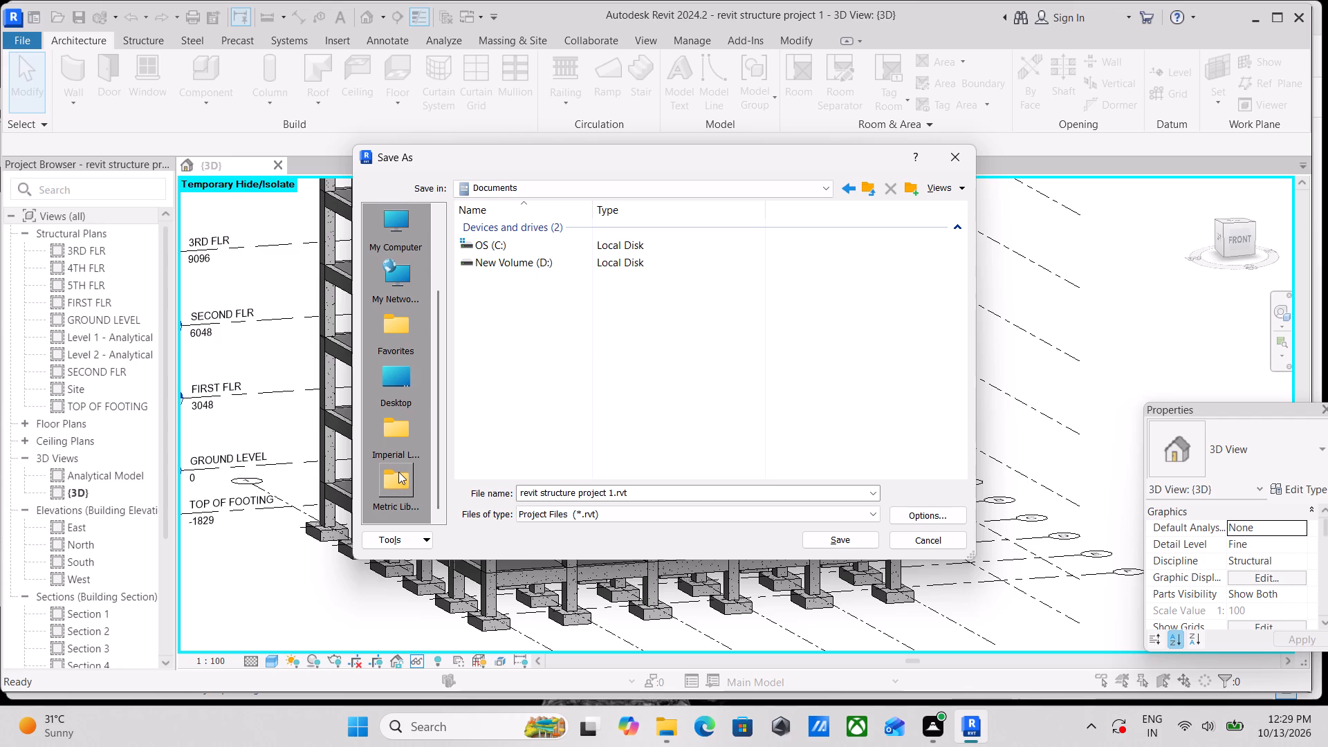
pyautogui.scroll(6, 398, 472)
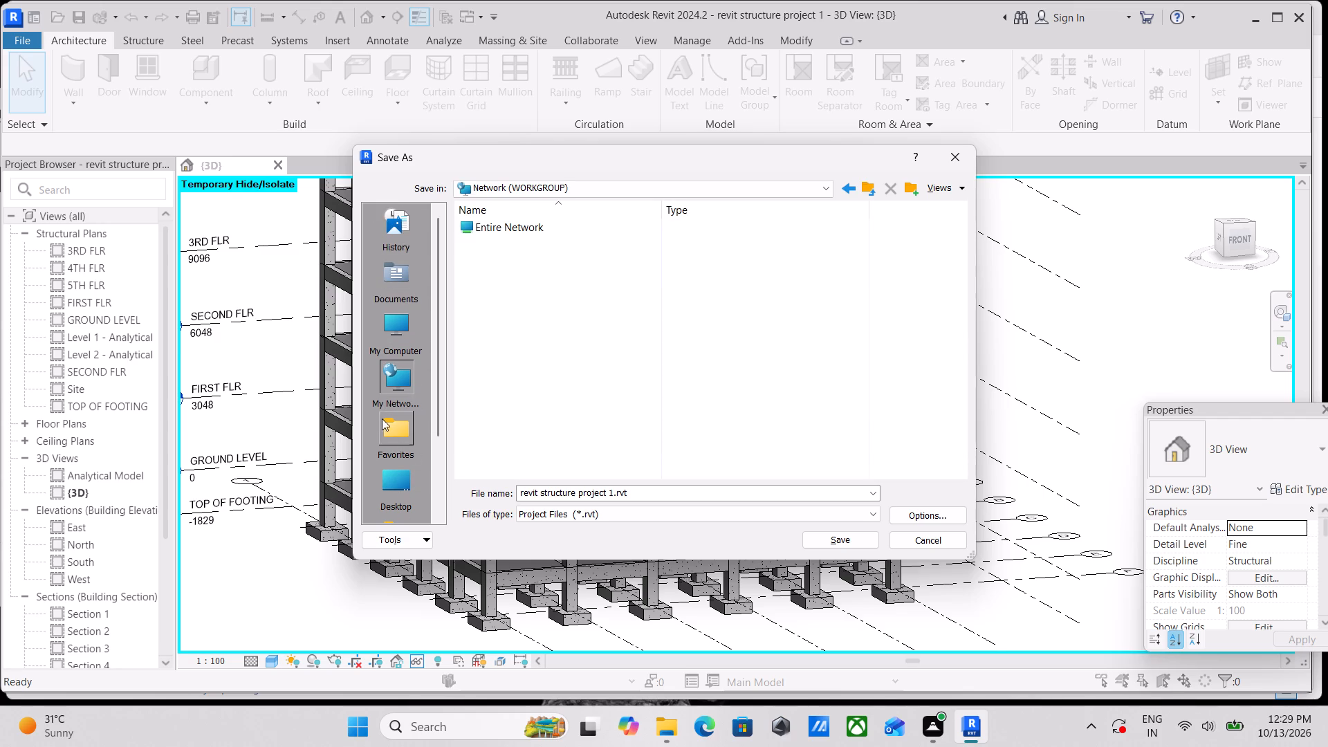
# Save the project to the Desktop location under the name revit structure project 1.rvt.
pyautogui.scroll(-2, 382, 423)
pyautogui.doubleClick(402, 390)
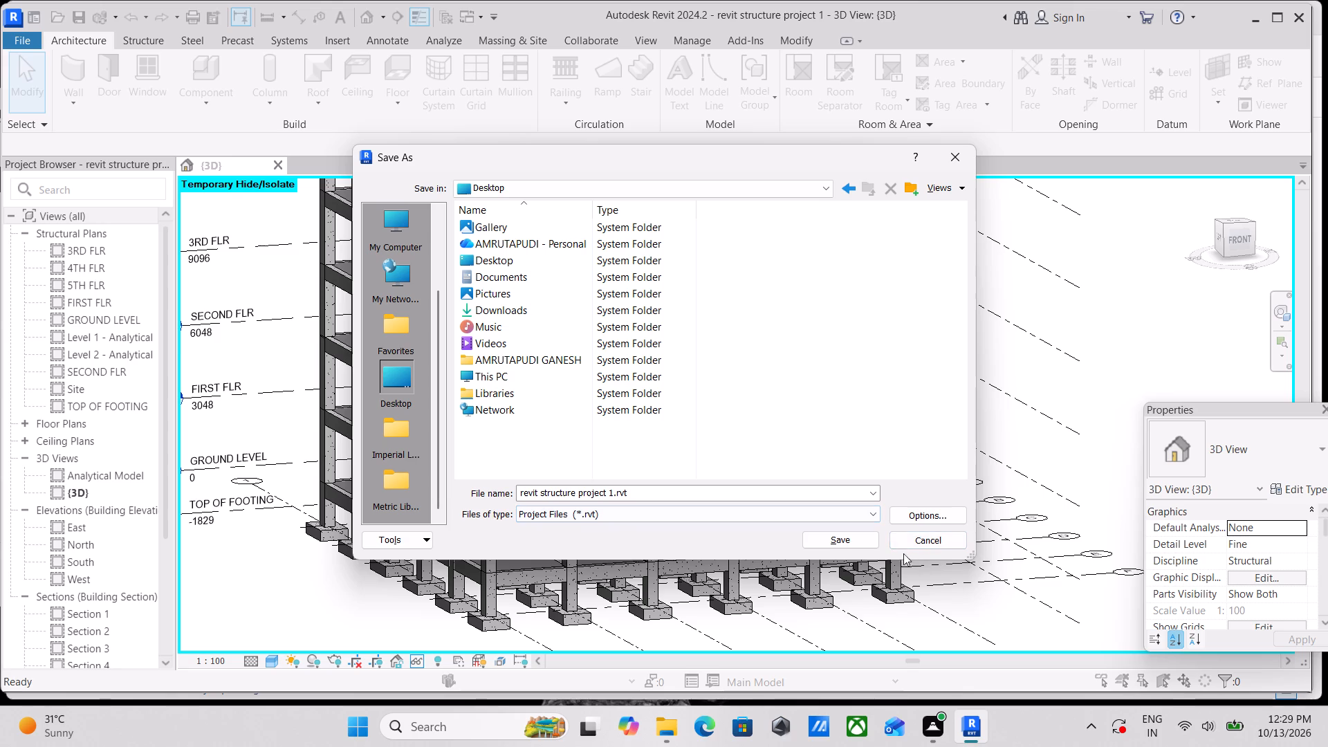
pyautogui.click(831, 540)
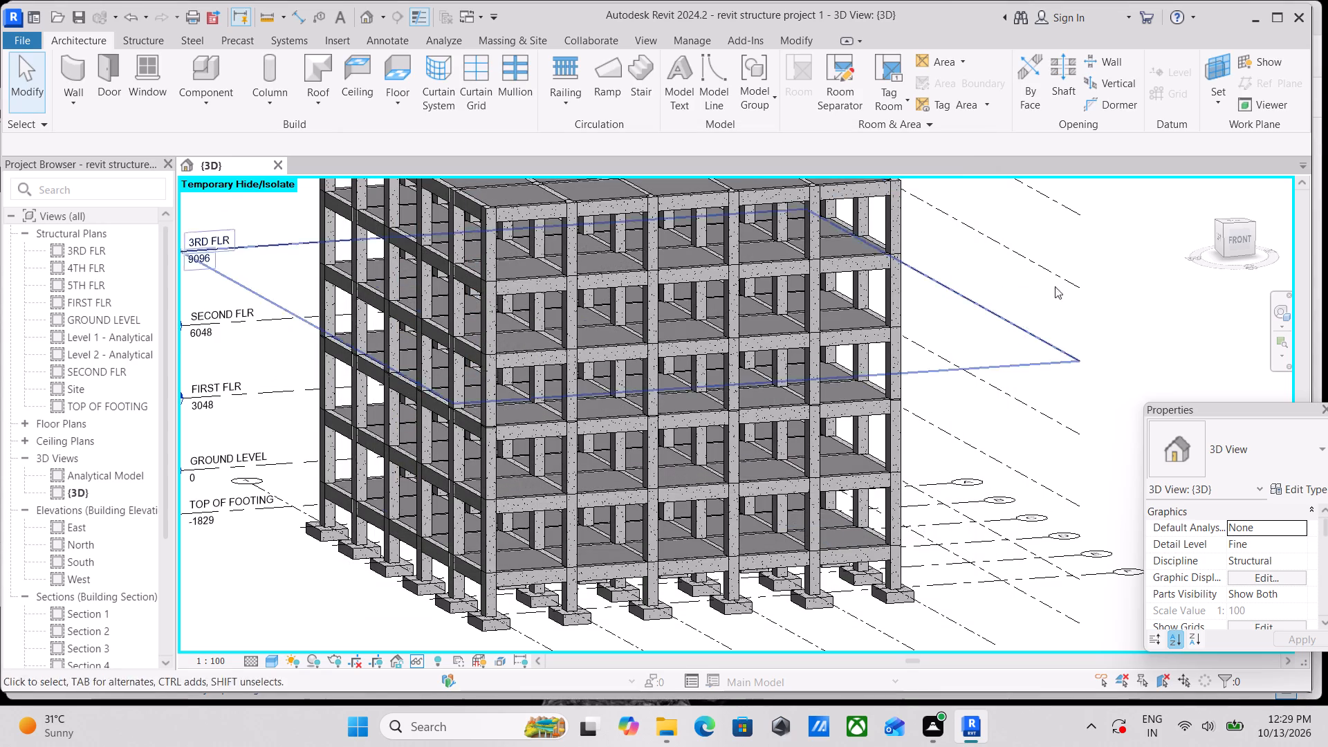
# Close Revit.
pyautogui.click(1307, 20)
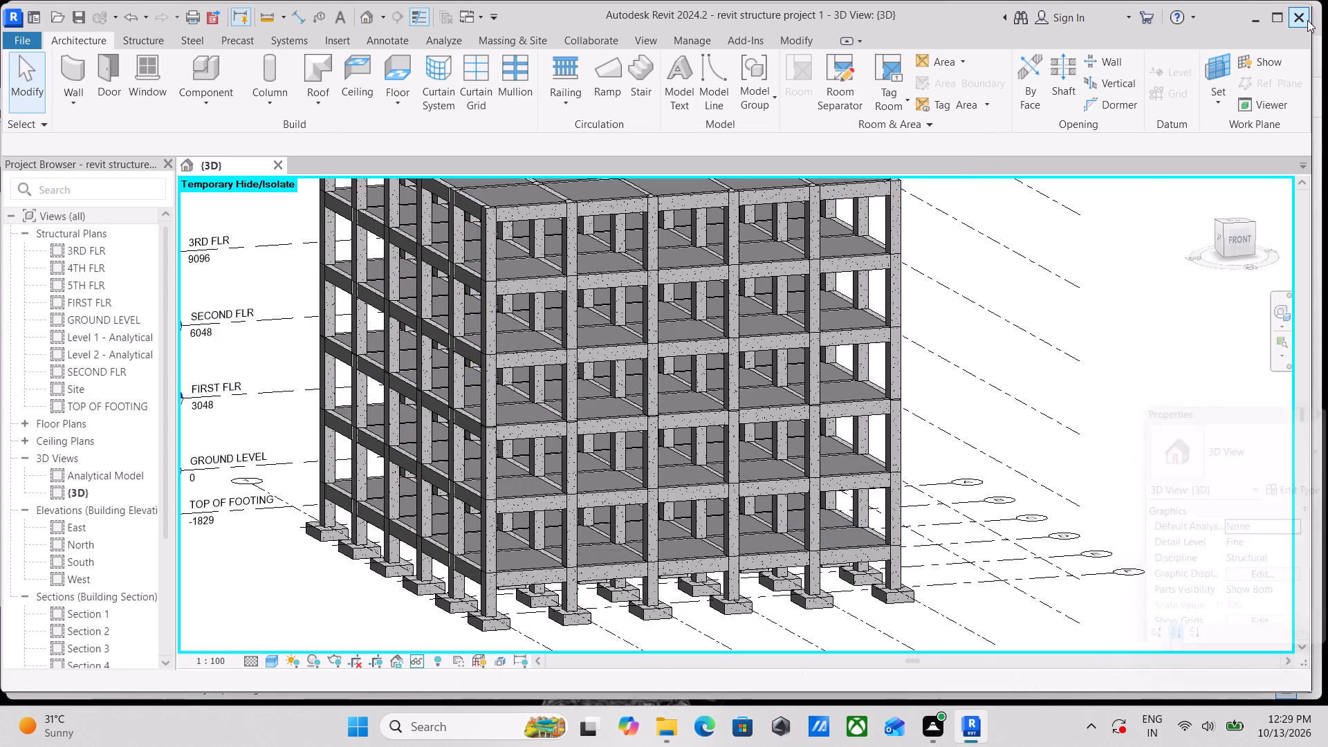